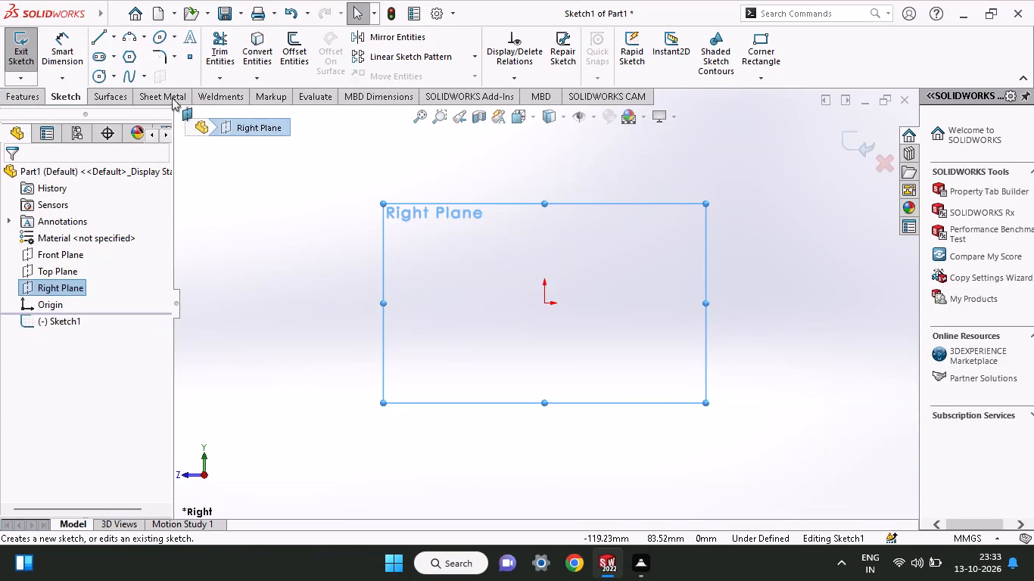
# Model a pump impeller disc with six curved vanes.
# Sketch a circle about 52.5 mm in diameter on the Right Plane, centred on the origin.
pyautogui.click(97, 76)
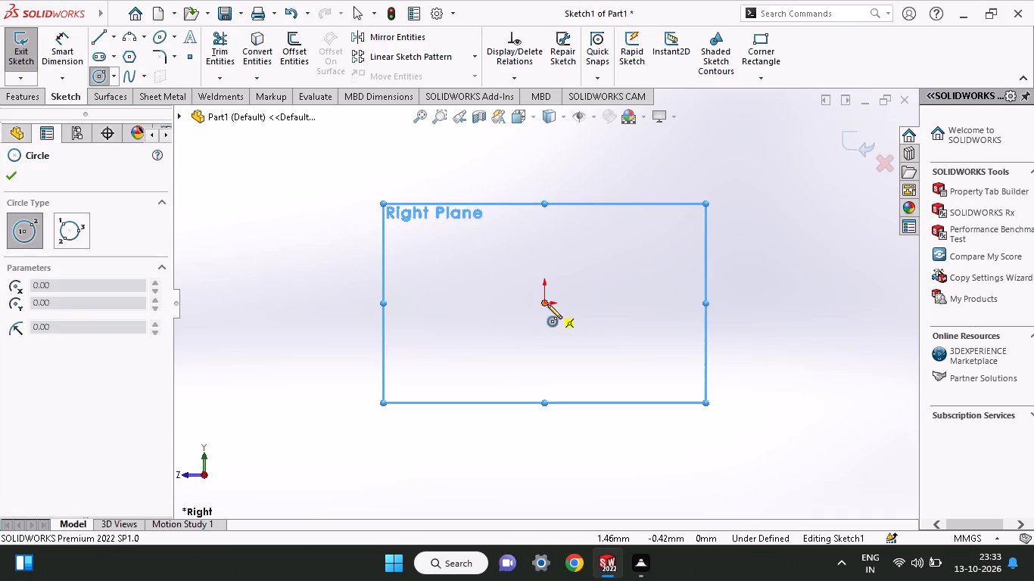
pyautogui.click(547, 304)
pyautogui.click(591, 313)
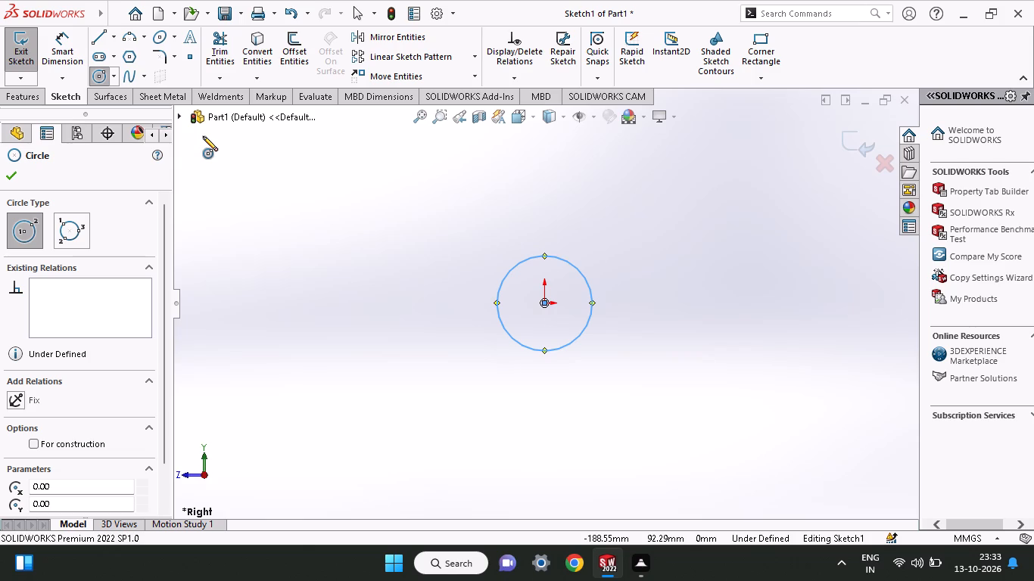
# Dimension the circle's diameter to 18 mm and exit the sketch.
pyautogui.click(60, 54)
pyautogui.click(587, 330)
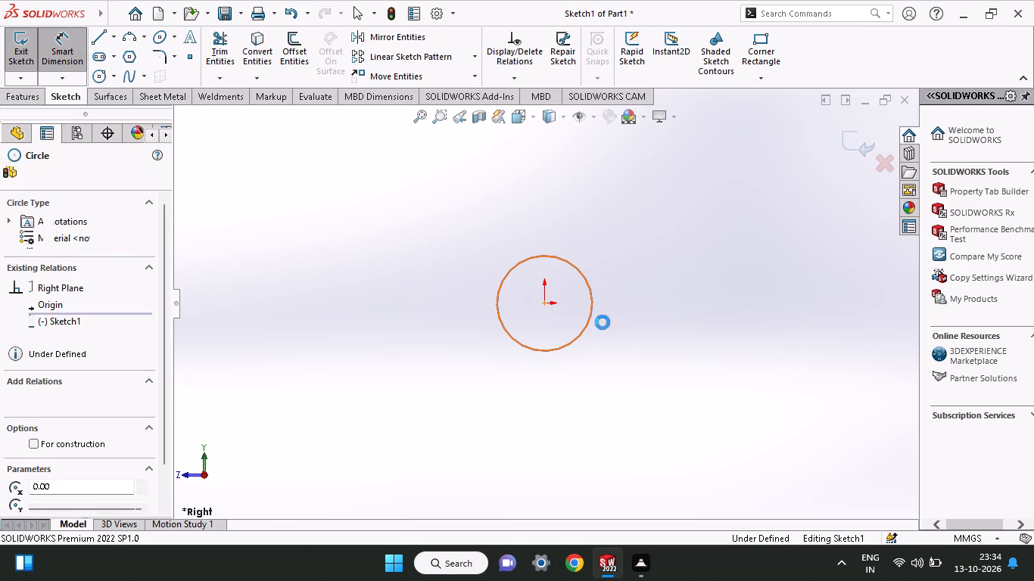
pyautogui.click(689, 317)
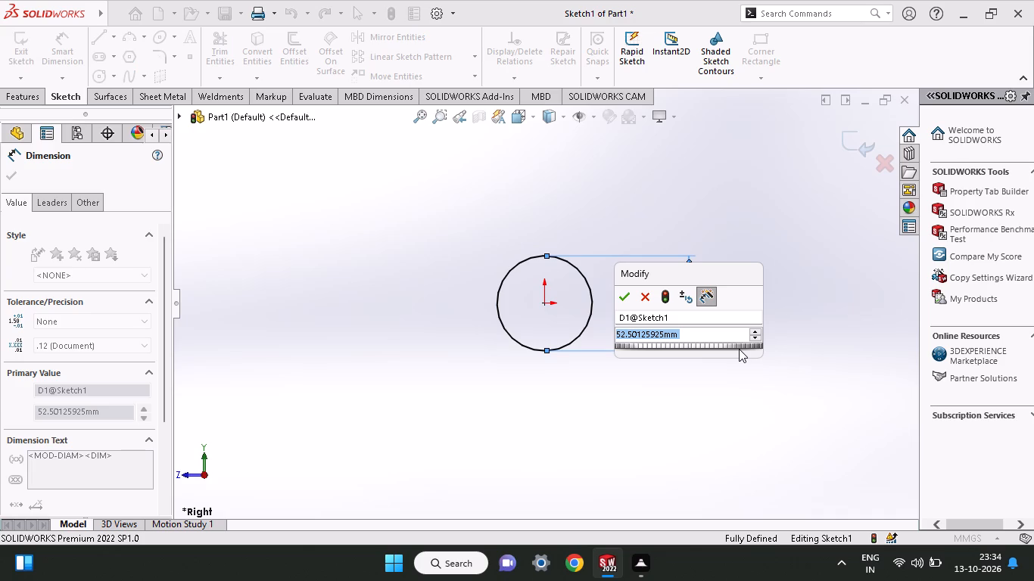
pyautogui.write('18')
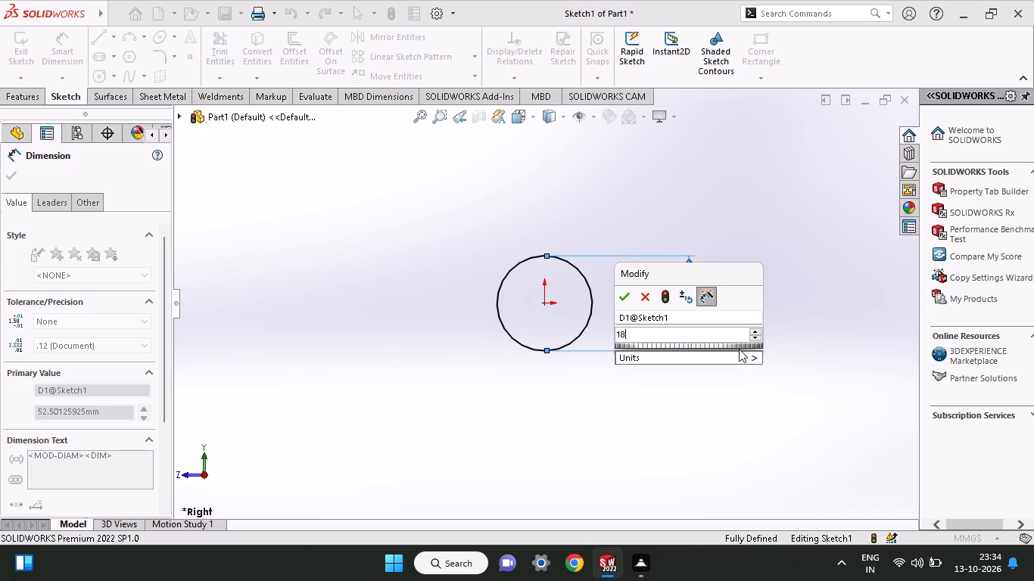
pyautogui.press('Return')
pyautogui.press('Return')
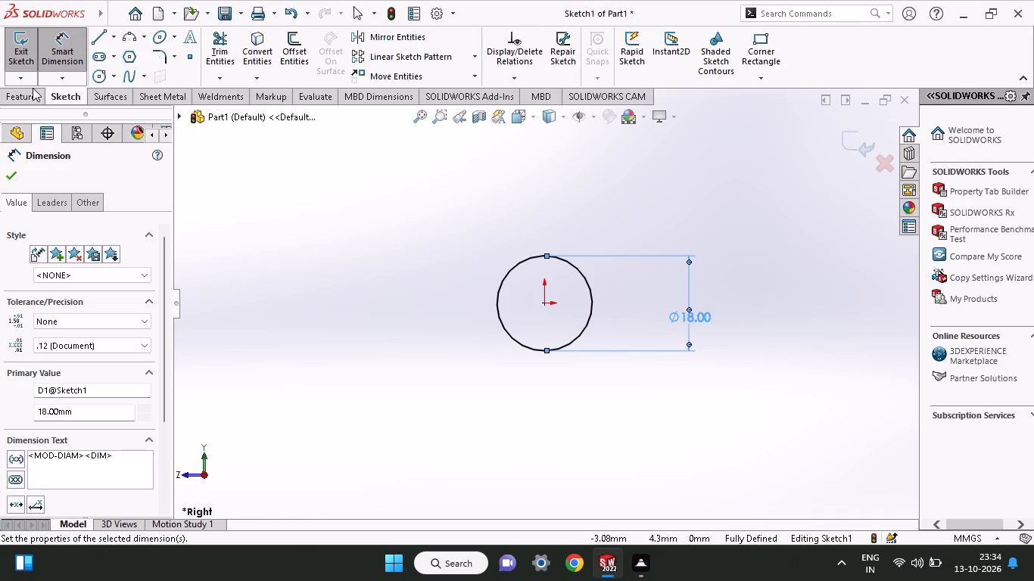
pyautogui.click(11, 183)
pyautogui.click(16, 98)
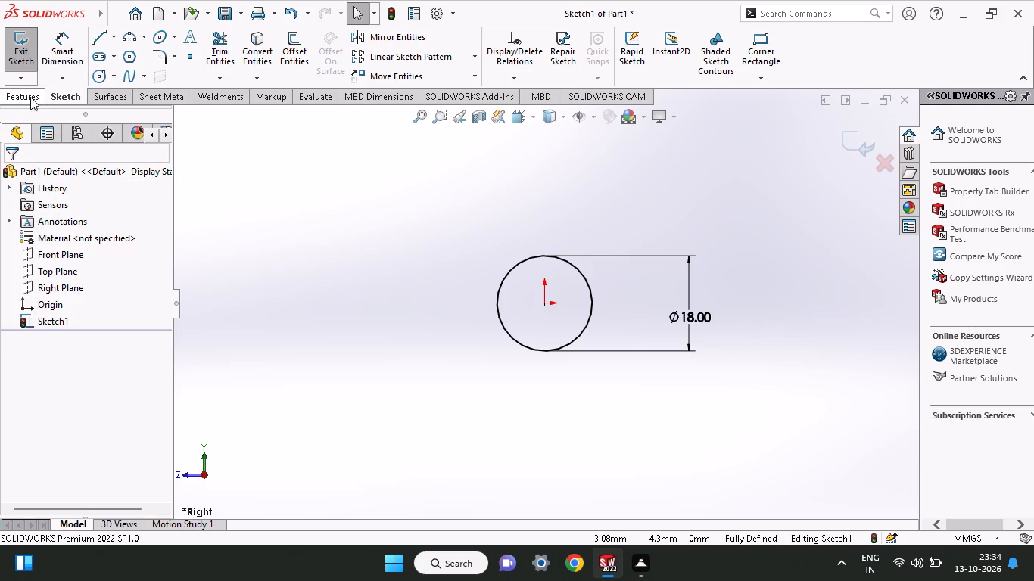
pyautogui.click(610, 71)
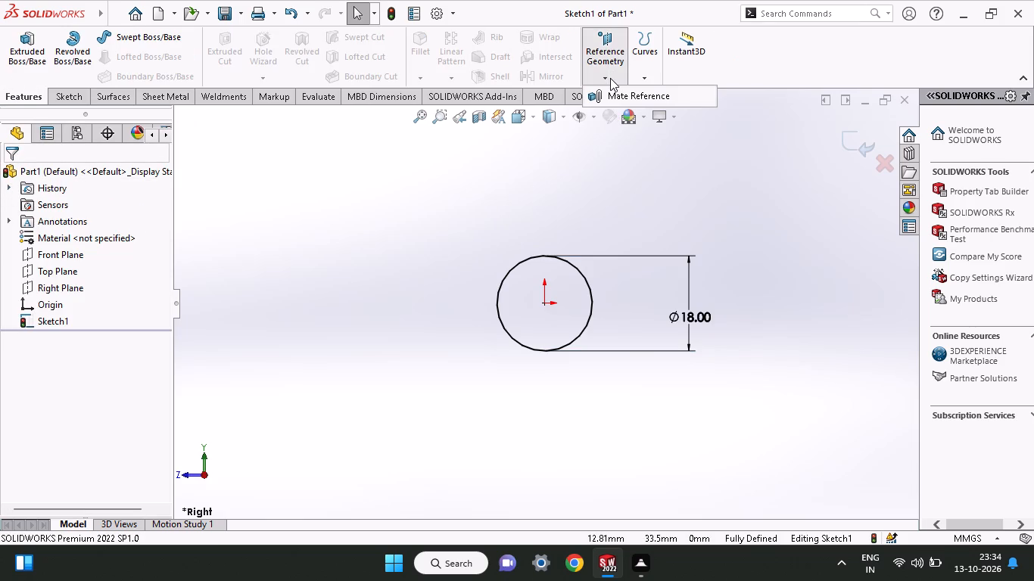
pyautogui.rightClick(603, 178)
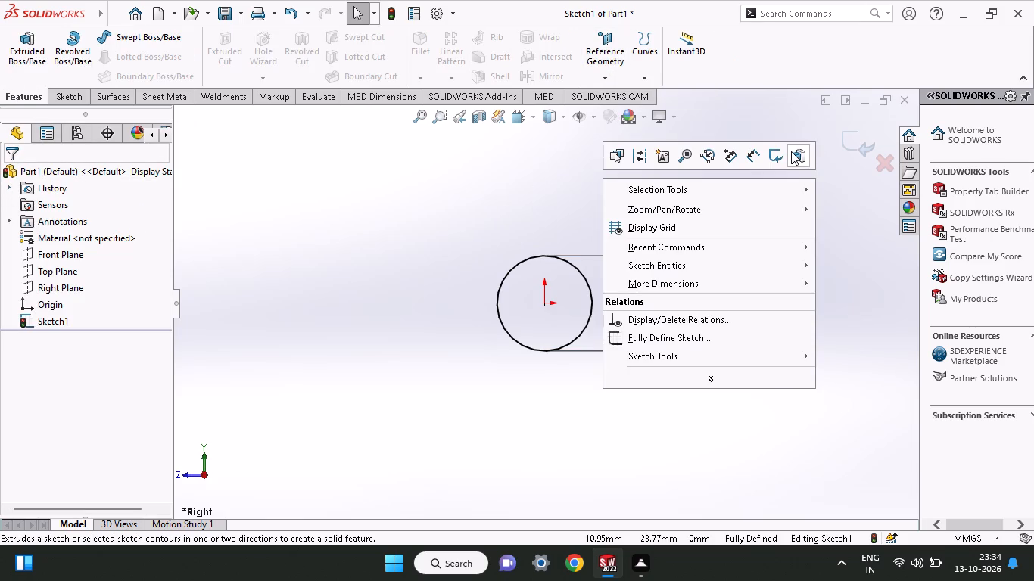
pyautogui.click(781, 156)
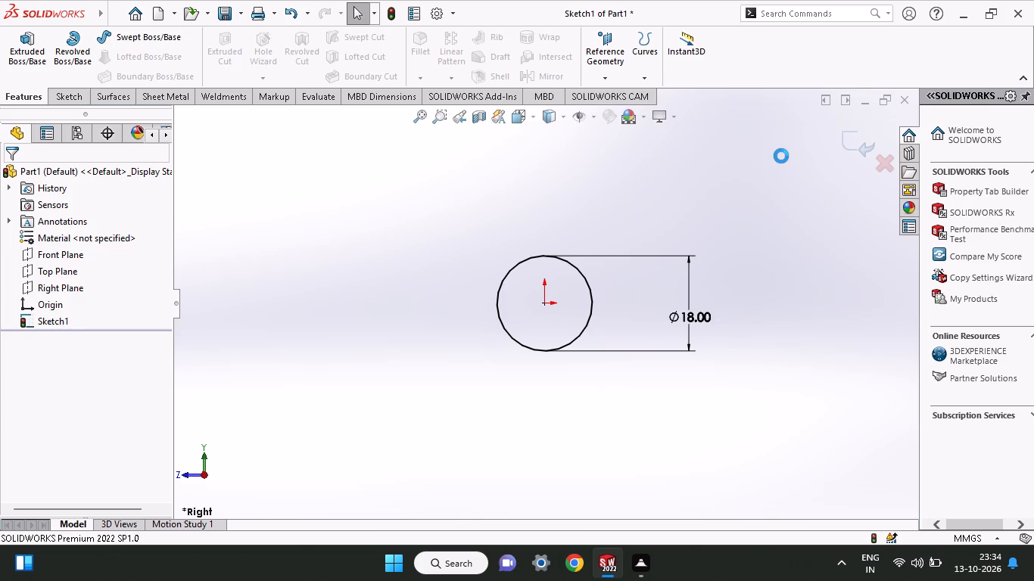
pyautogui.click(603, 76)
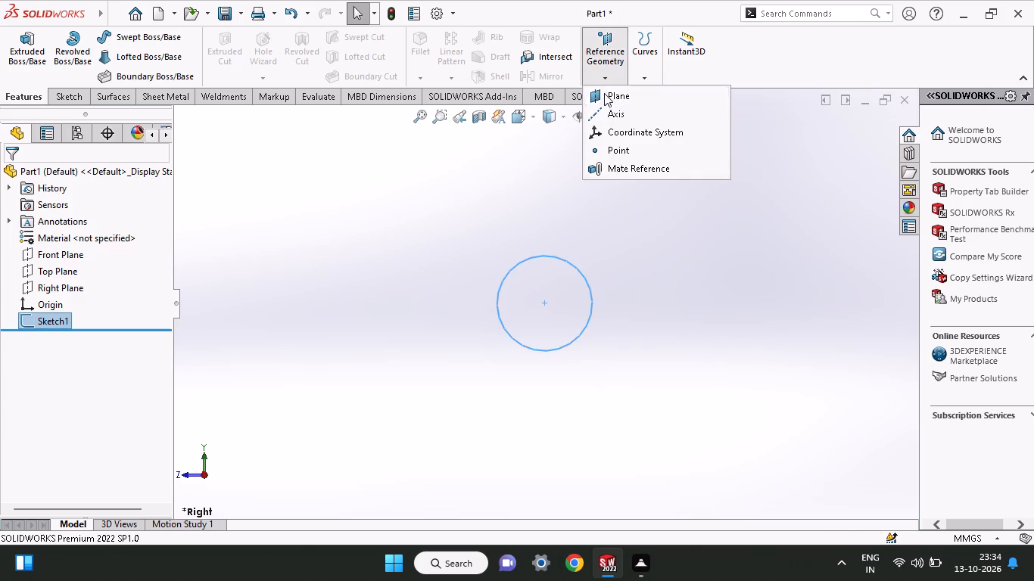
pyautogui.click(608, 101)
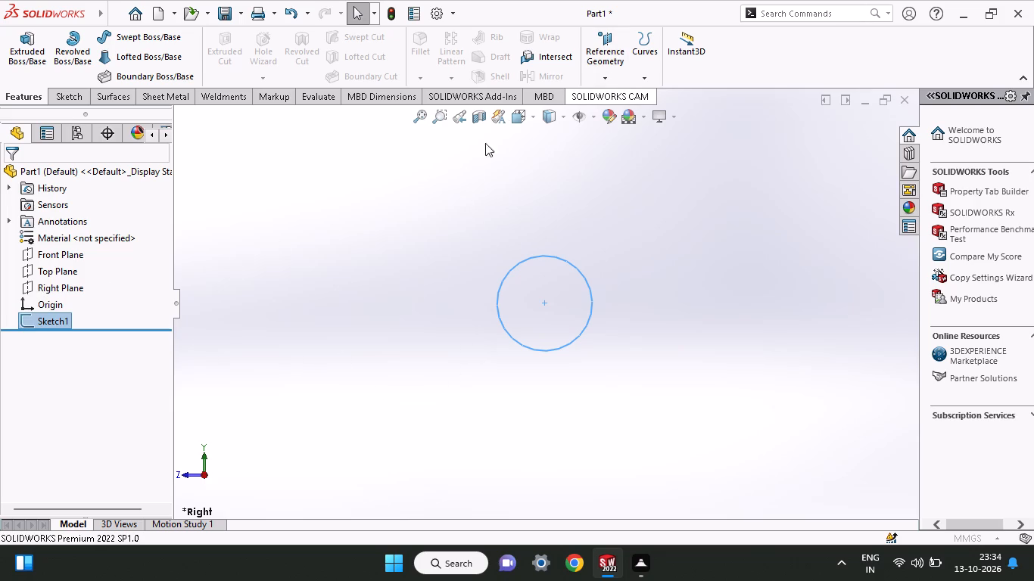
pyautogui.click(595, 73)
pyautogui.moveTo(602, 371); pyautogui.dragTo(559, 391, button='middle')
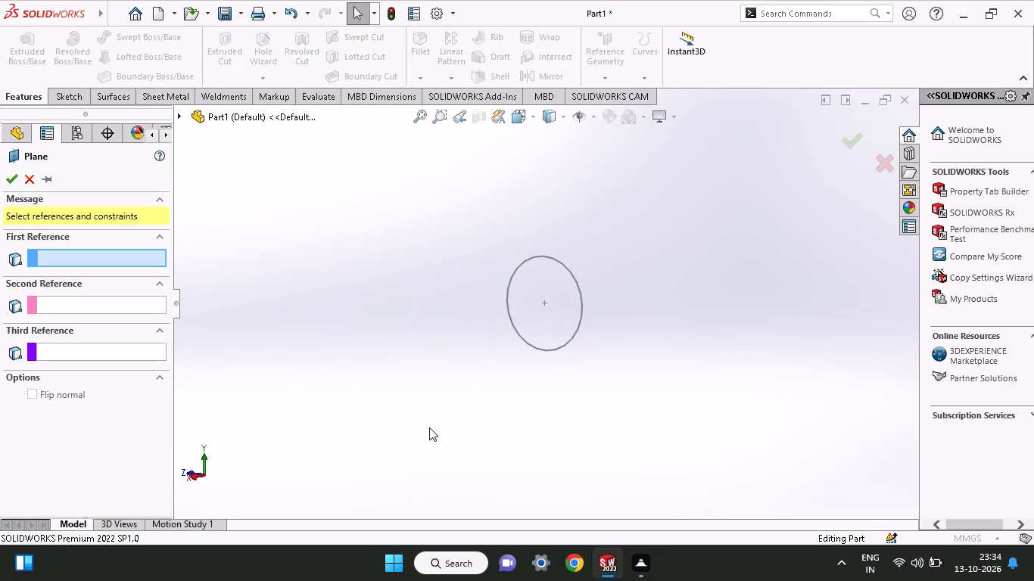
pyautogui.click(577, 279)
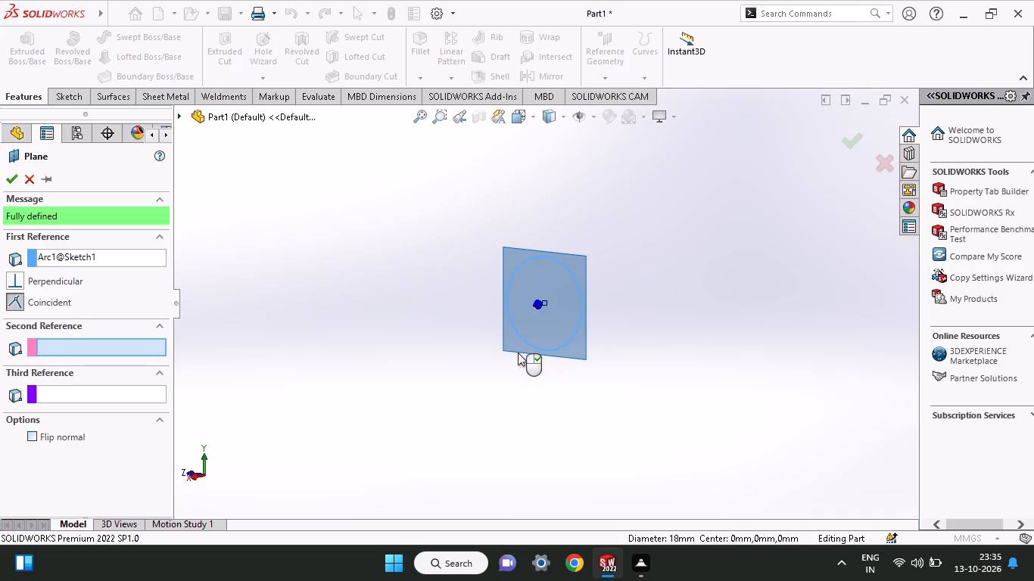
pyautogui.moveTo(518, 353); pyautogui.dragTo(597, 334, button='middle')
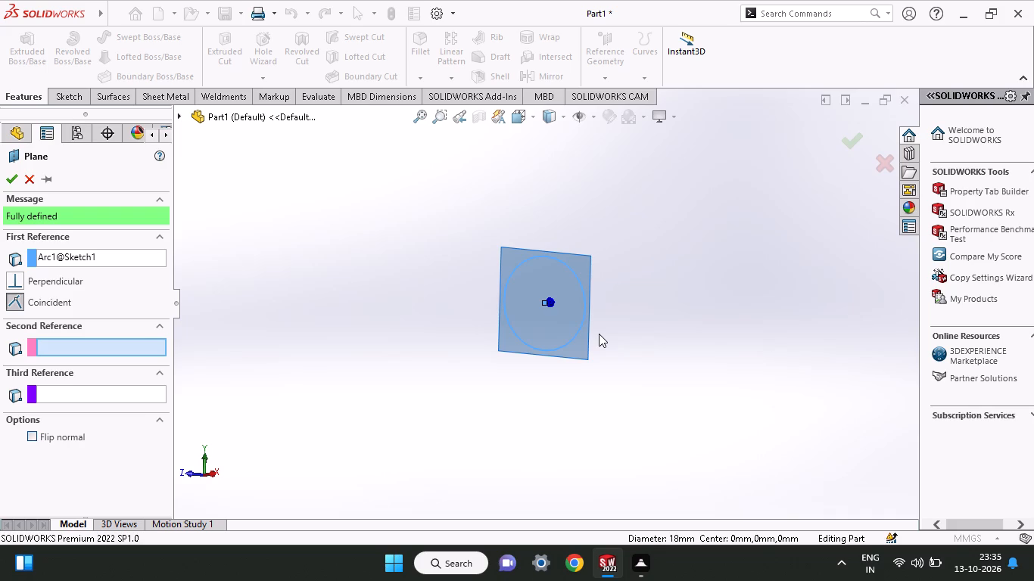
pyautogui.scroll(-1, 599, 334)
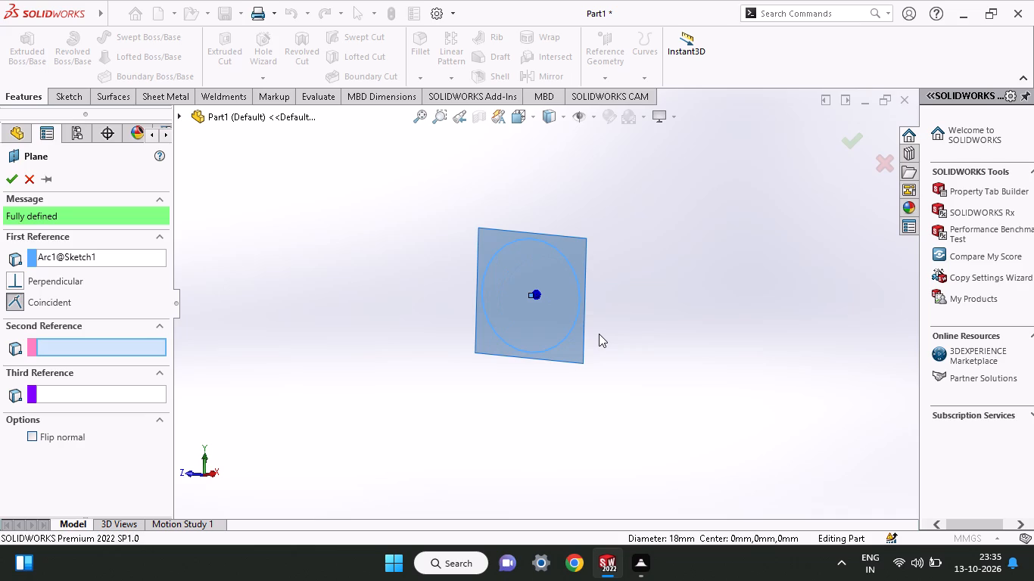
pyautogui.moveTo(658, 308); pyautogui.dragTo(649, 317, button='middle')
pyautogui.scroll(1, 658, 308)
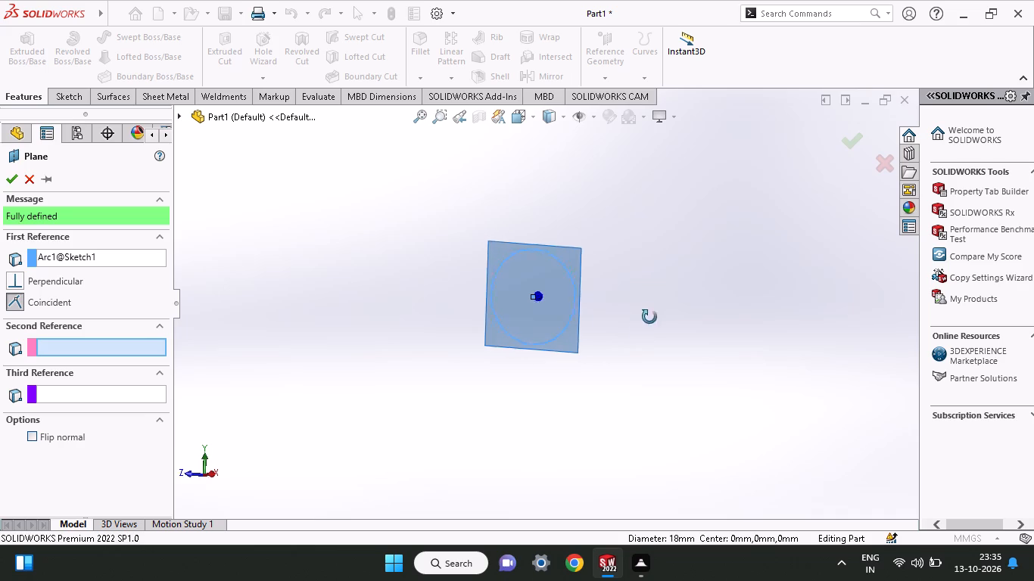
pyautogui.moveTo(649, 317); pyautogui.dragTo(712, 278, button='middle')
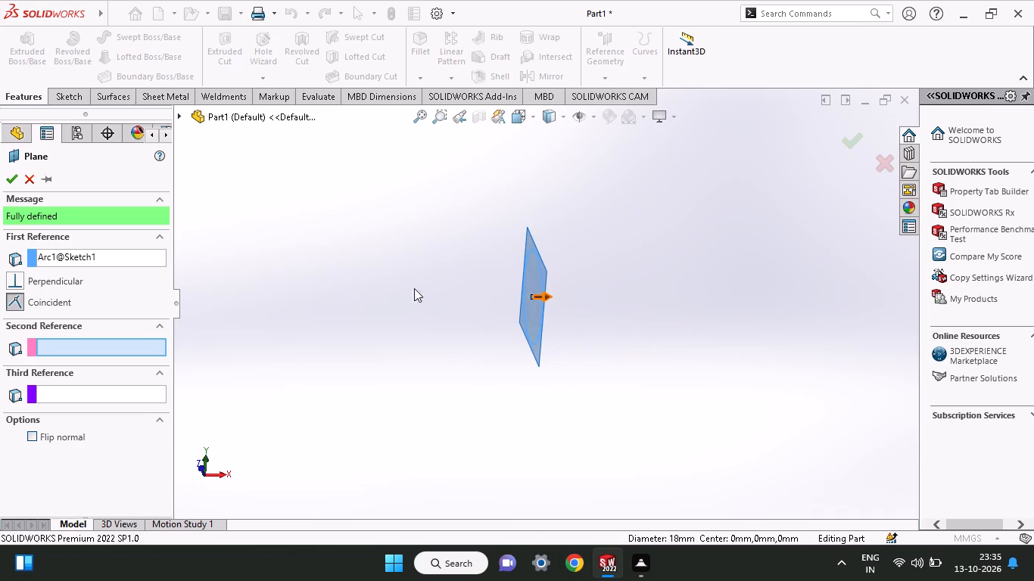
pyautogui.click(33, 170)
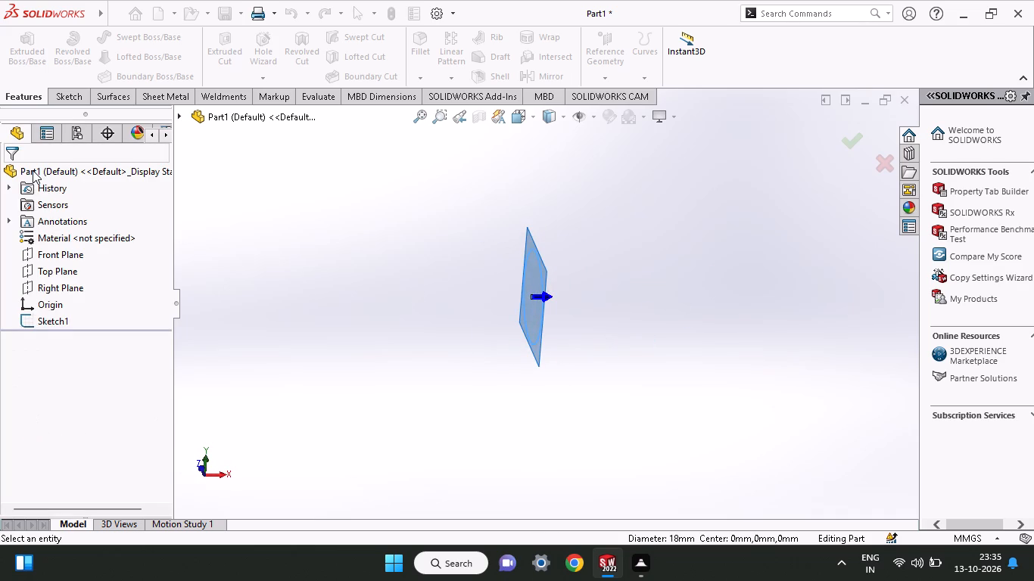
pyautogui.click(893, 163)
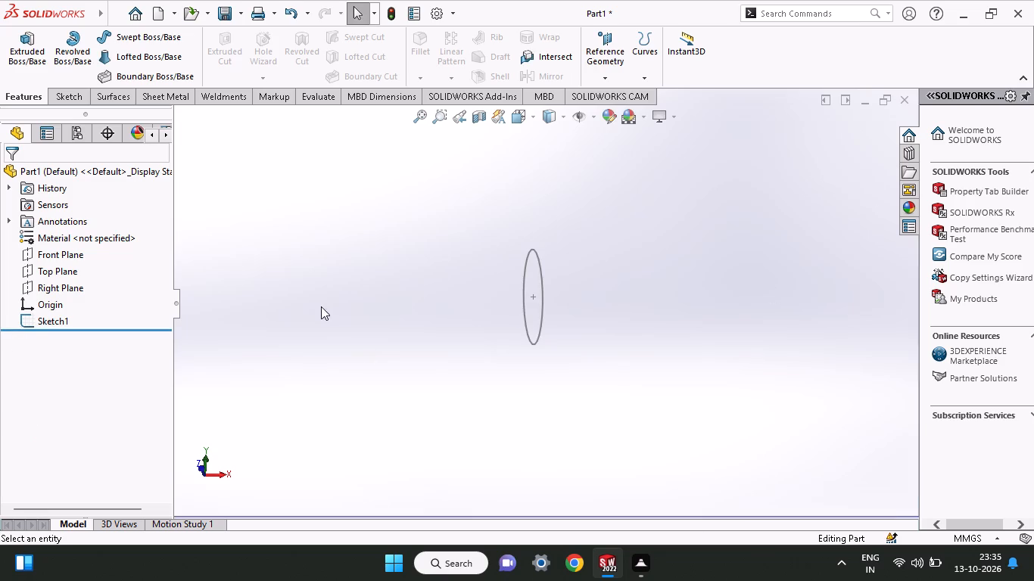
# Create a reference plane offset 24 mm from the Right Plane.
pyautogui.click(52, 284)
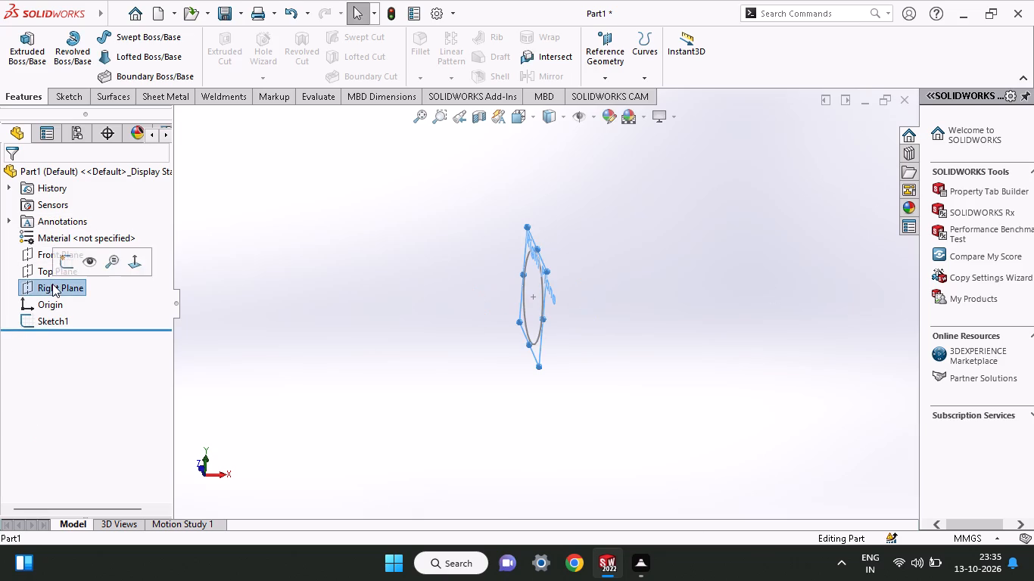
pyautogui.click(610, 74)
pyautogui.click(609, 94)
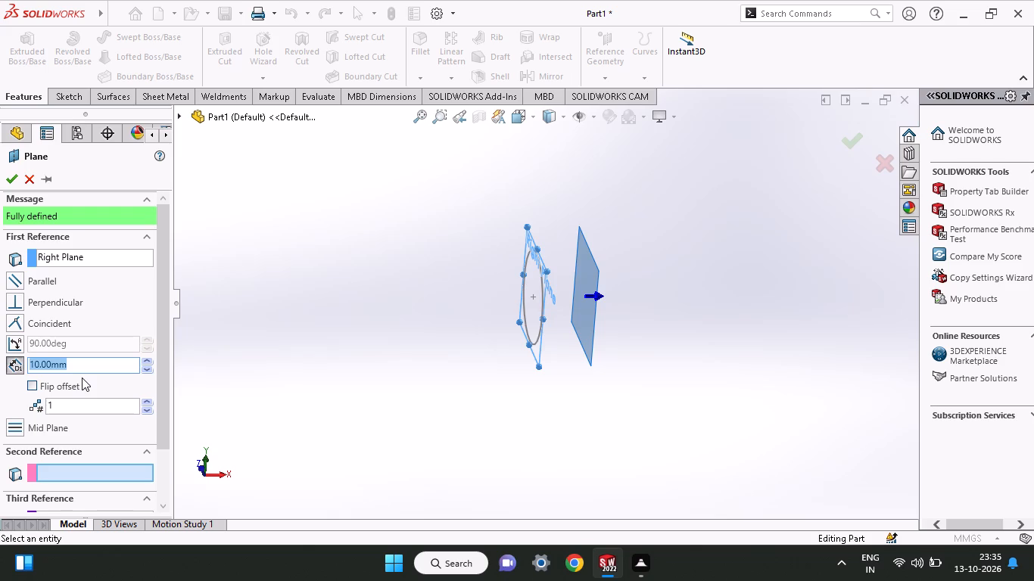
pyautogui.write('60')
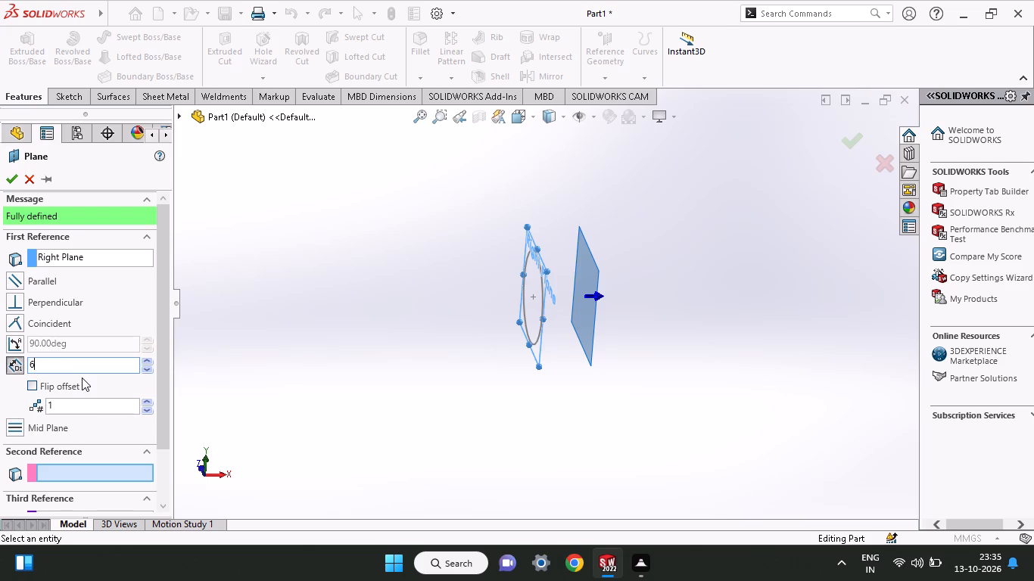
pyautogui.press('-')
pyautogui.write('36')
pyautogui.press('Return')
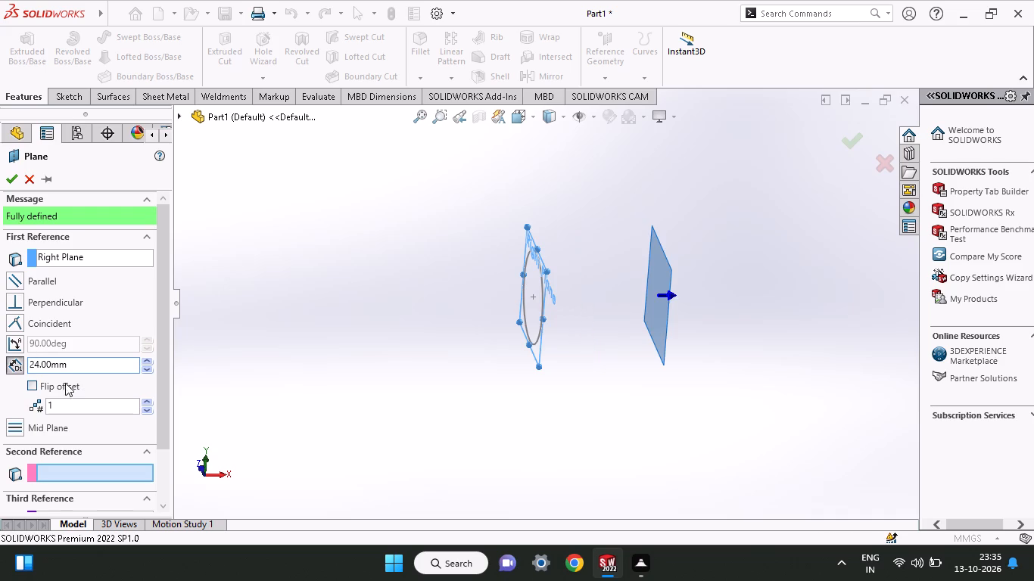
pyautogui.click(14, 172)
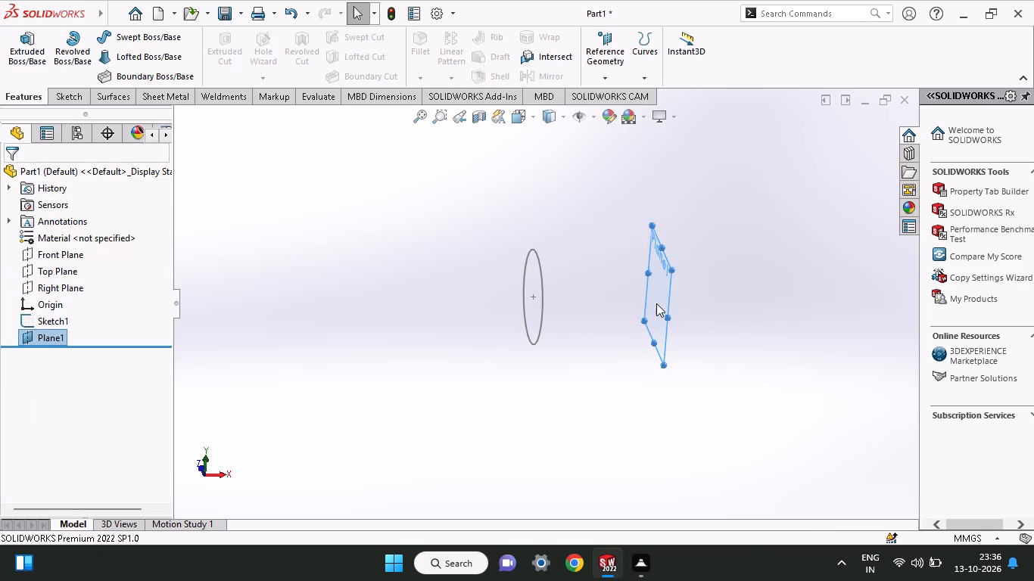
# Start a sketch on the offset plane and draw an origin-centred circle about 23.3 mm in diameter.
pyautogui.moveTo(647, 365); pyautogui.dragTo(747, 348, button='middle')
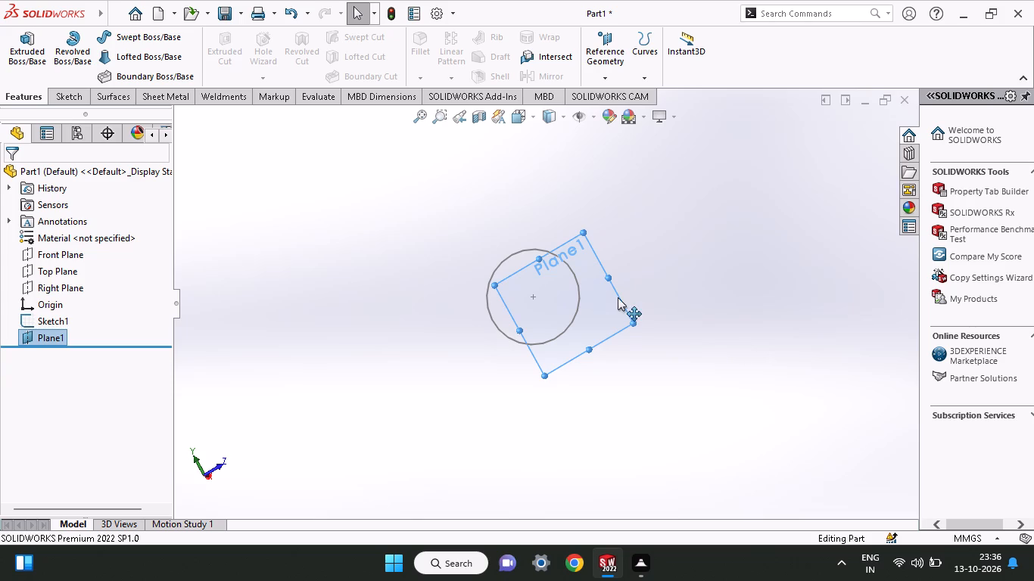
pyautogui.click(600, 303)
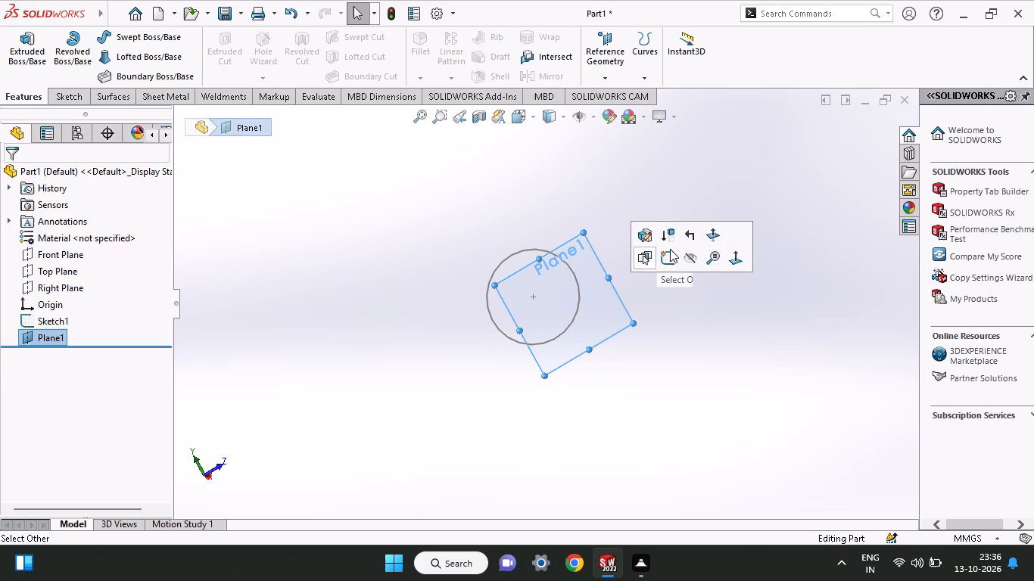
pyautogui.click(668, 254)
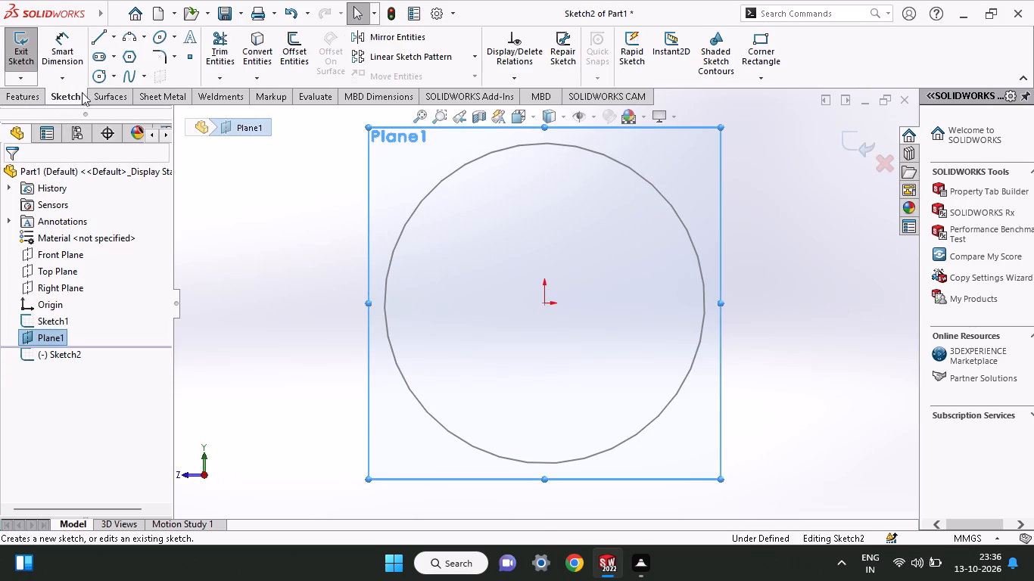
pyautogui.click(92, 79)
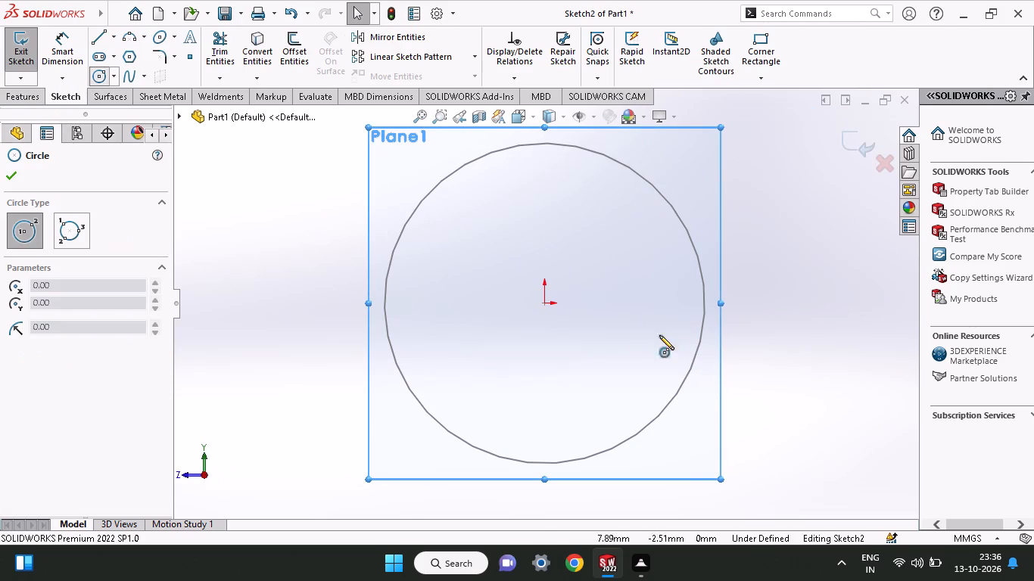
pyautogui.click(543, 305)
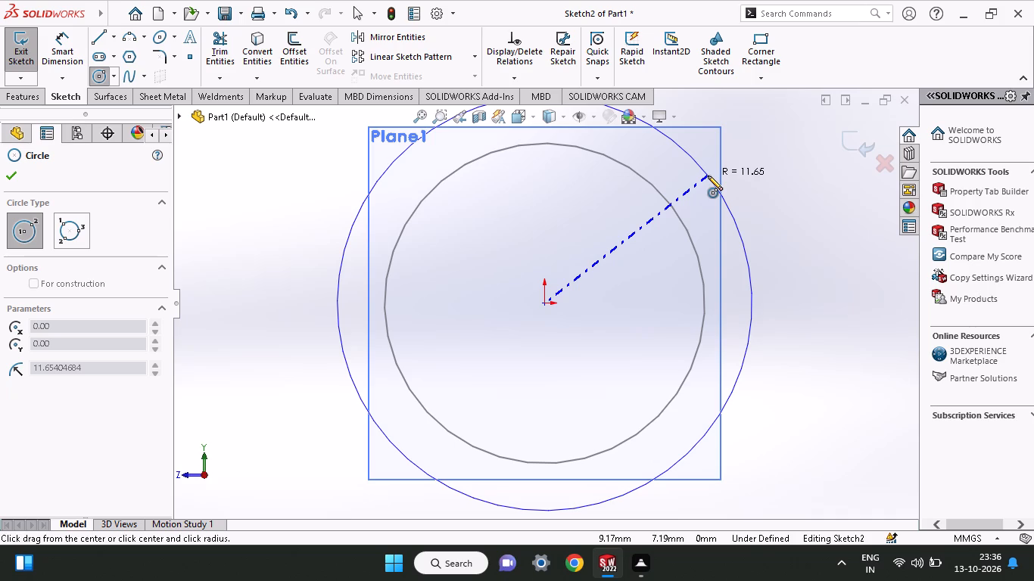
pyautogui.click(708, 176)
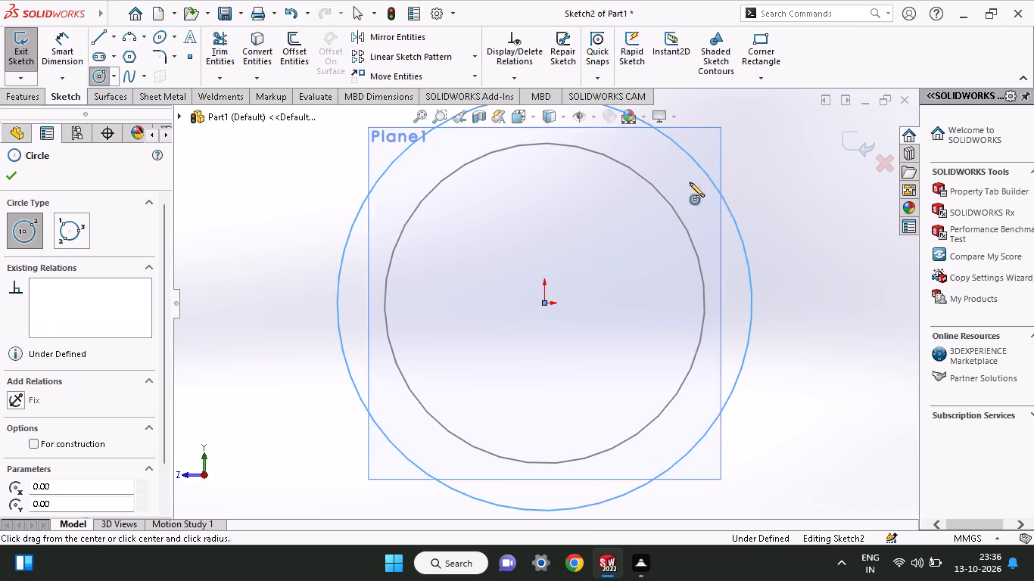
# Dimension the new circle's diameter to 27 mm and exit the sketch.
pyautogui.click(41, 55)
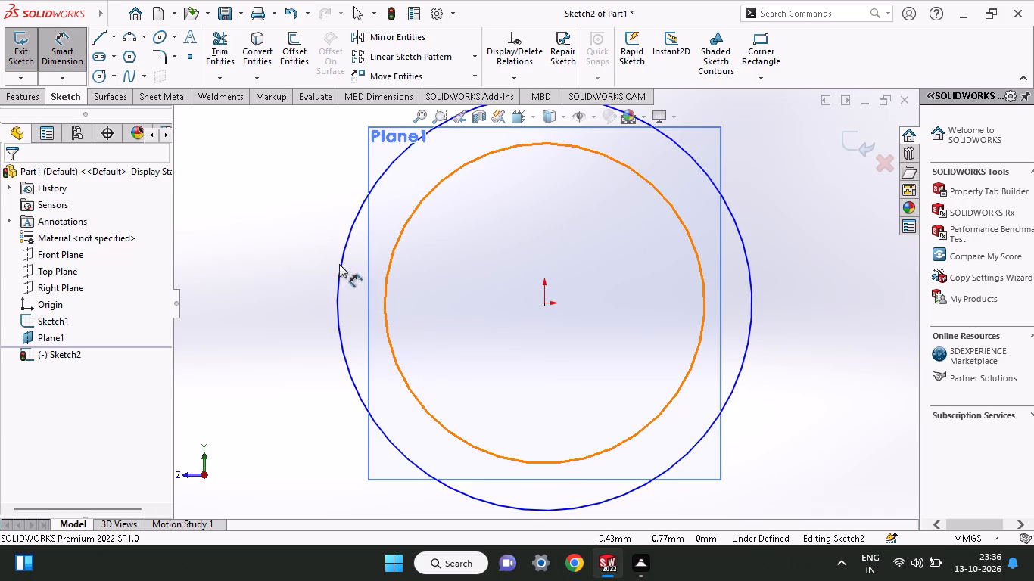
pyautogui.click(339, 264)
pyautogui.click(275, 278)
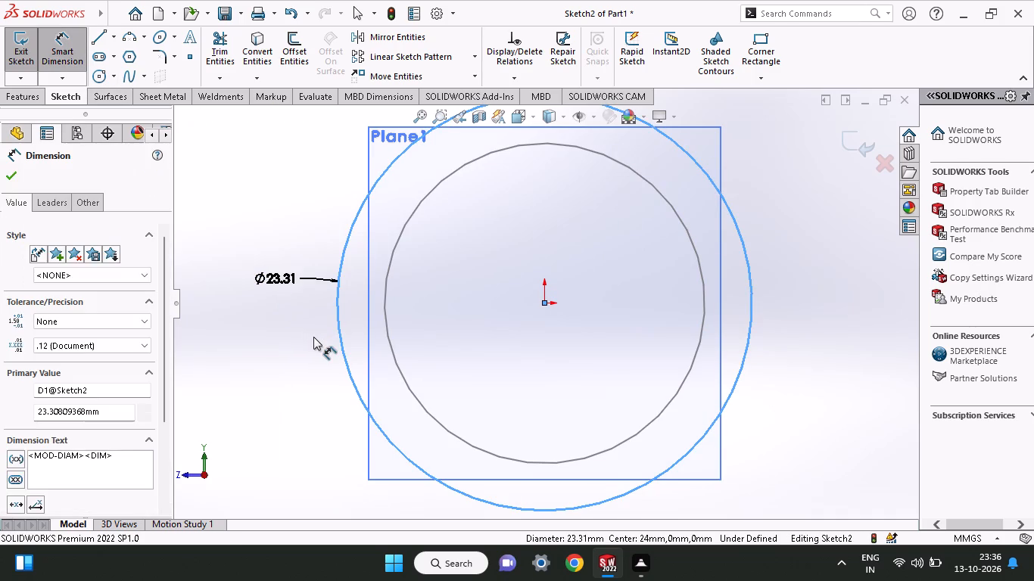
pyautogui.press('8')
pyautogui.press('BackSpace')
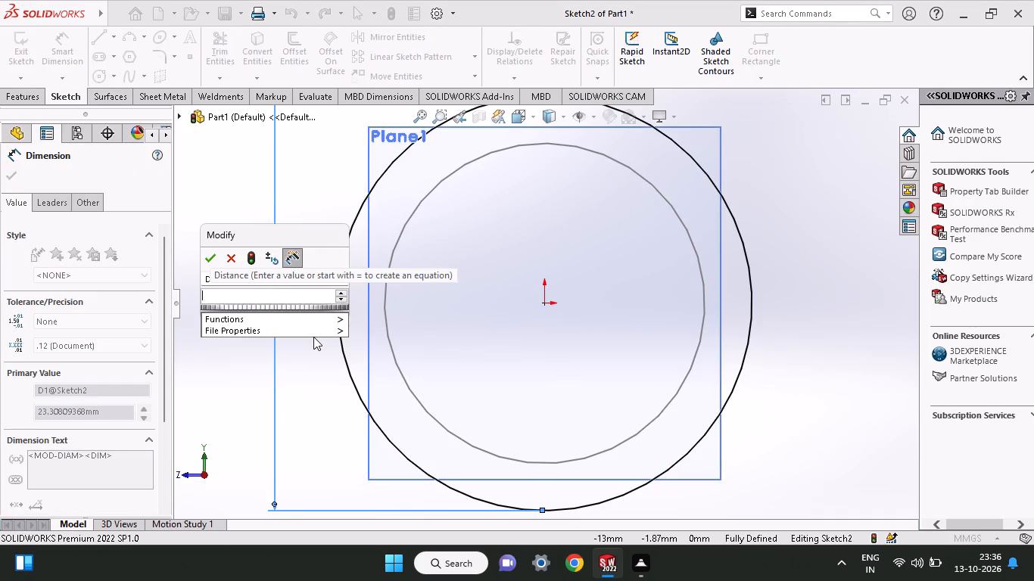
pyautogui.write('27')
pyautogui.press('Return')
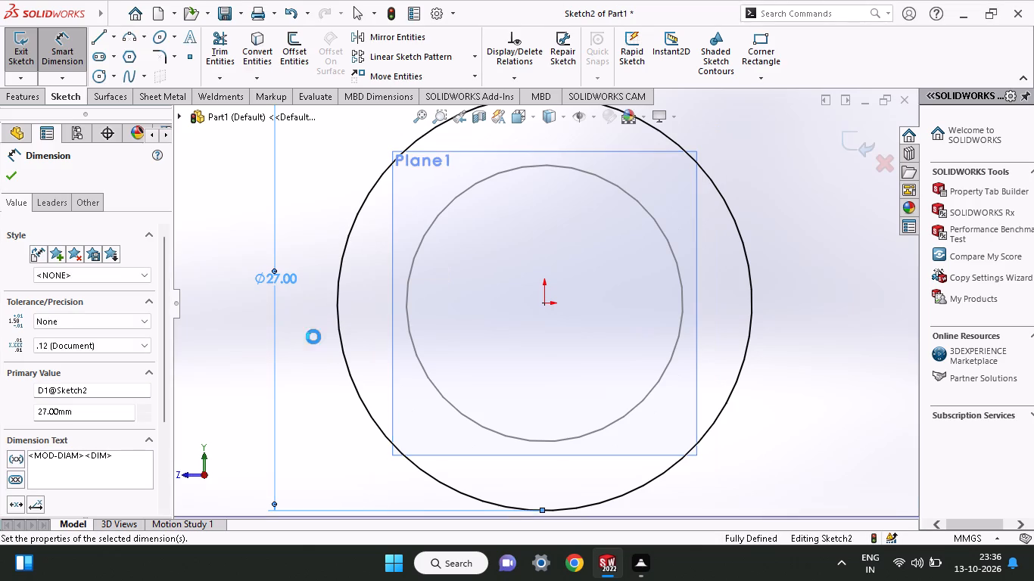
pyautogui.click(6, 178)
pyautogui.moveTo(382, 369); pyautogui.dragTo(497, 367, button='middle')
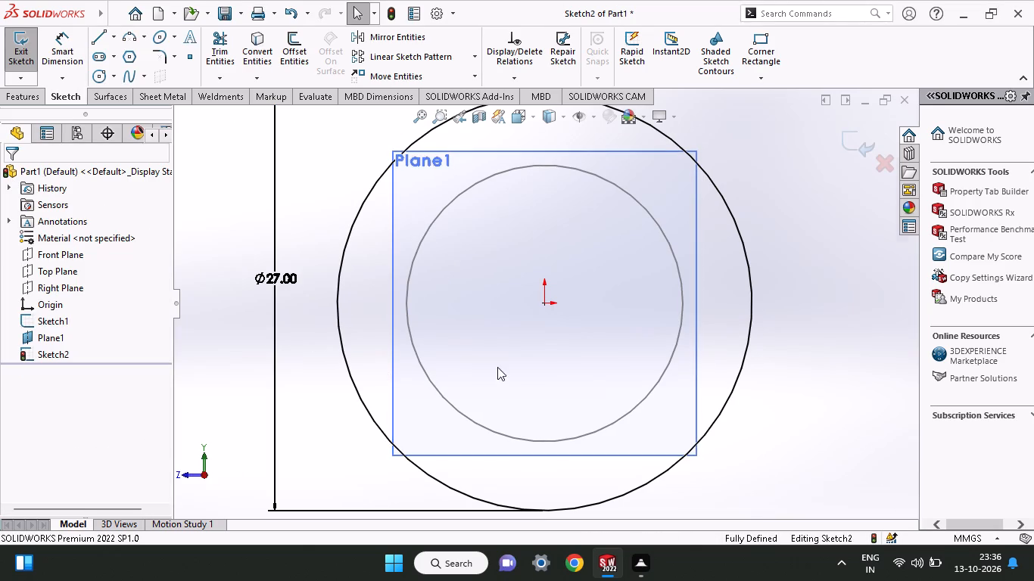
pyautogui.moveTo(497, 367); pyautogui.dragTo(541, 357, button='middle')
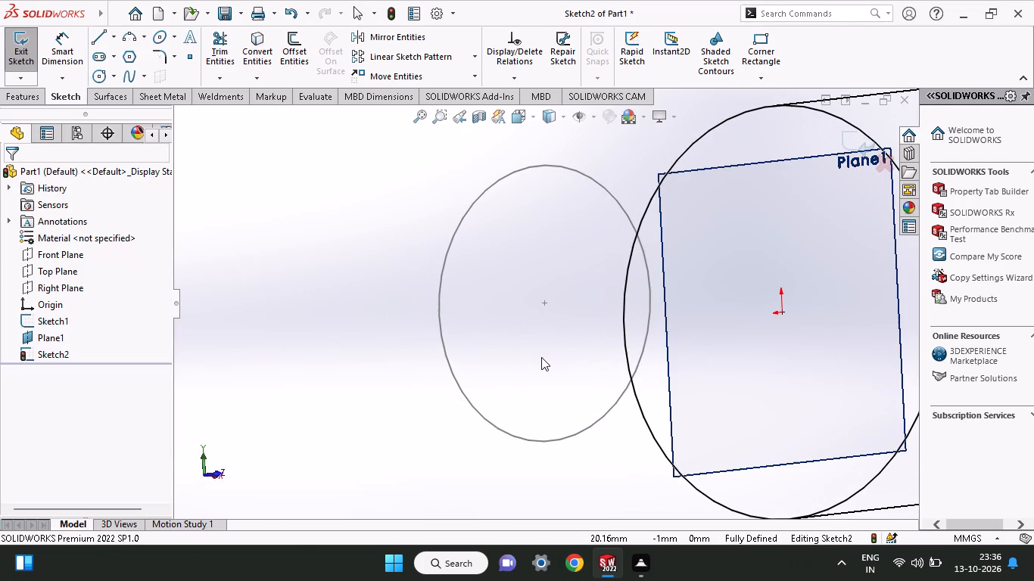
pyautogui.click(31, 95)
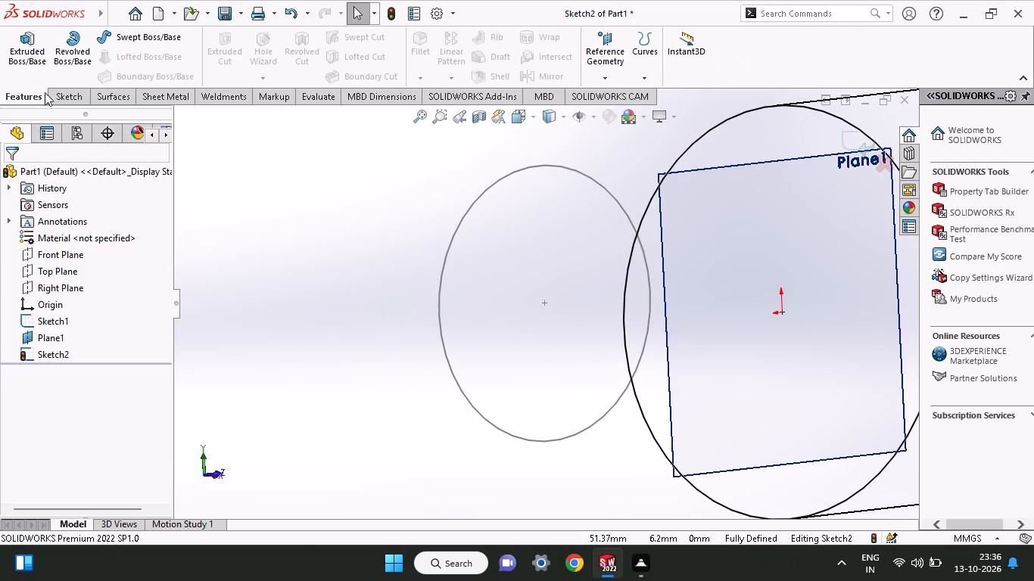
pyautogui.rightClick(251, 187)
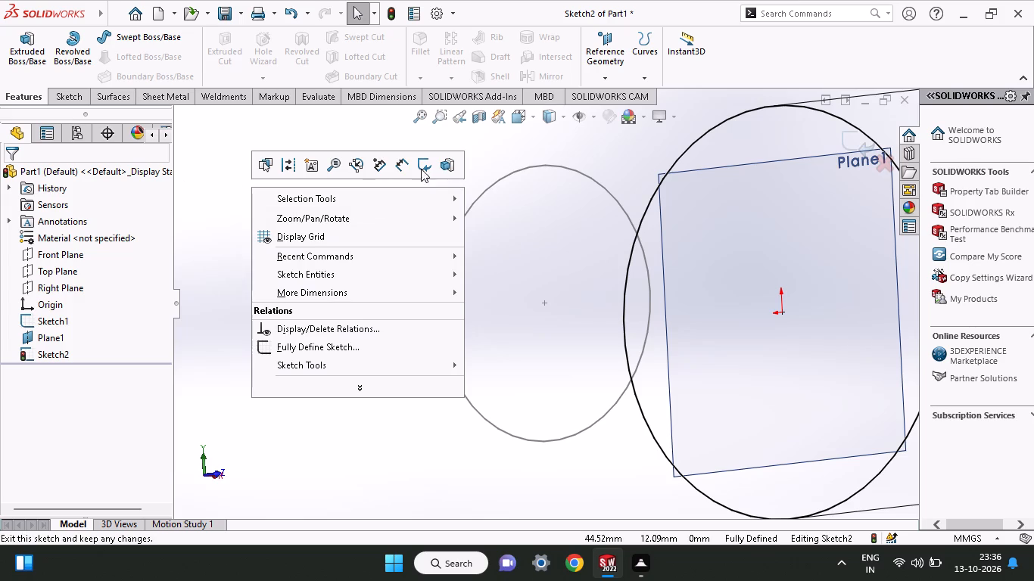
pyautogui.click(422, 167)
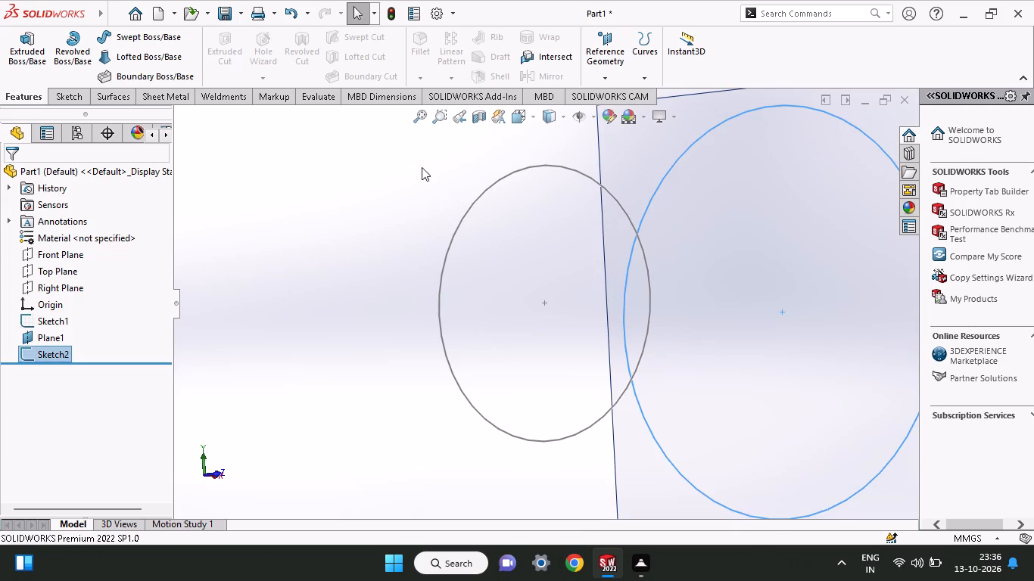
# Start a loft between the 27 mm and 18 mm circles and slide the larger circle's connector point around to untwist the preview.
pyautogui.click(137, 61)
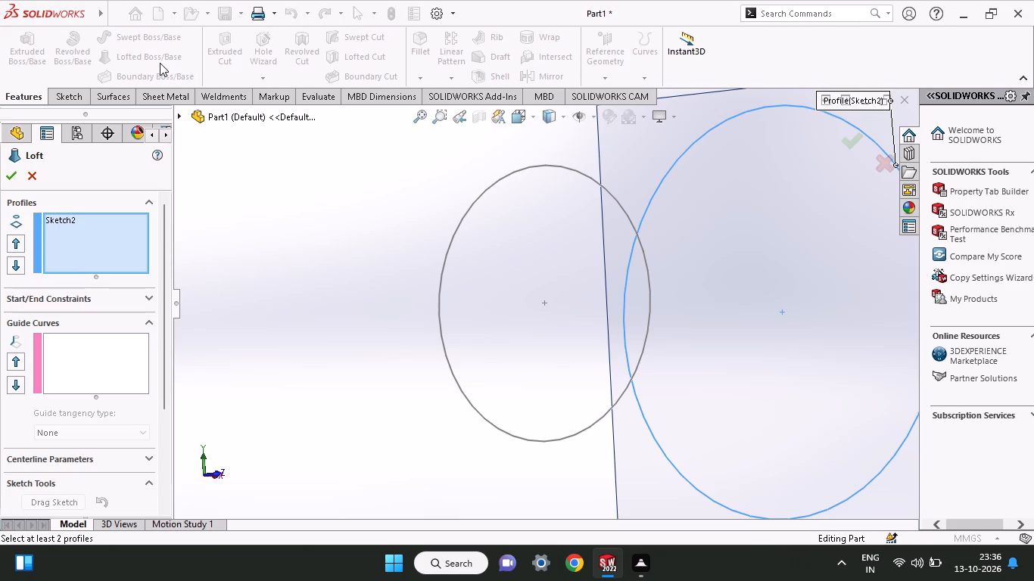
pyautogui.click(596, 424)
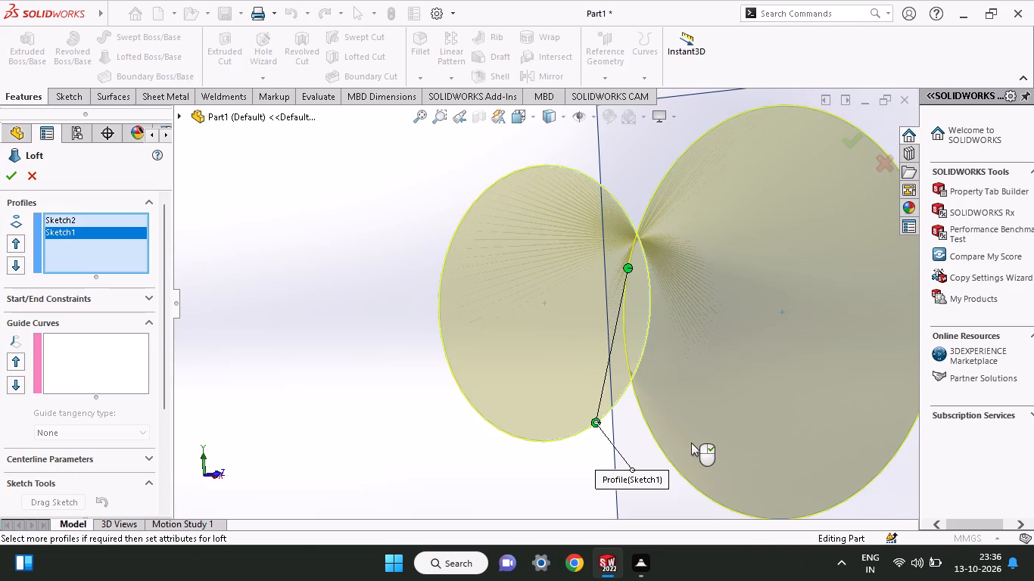
pyautogui.moveTo(691, 431); pyautogui.dragTo(677, 415, button='middle')
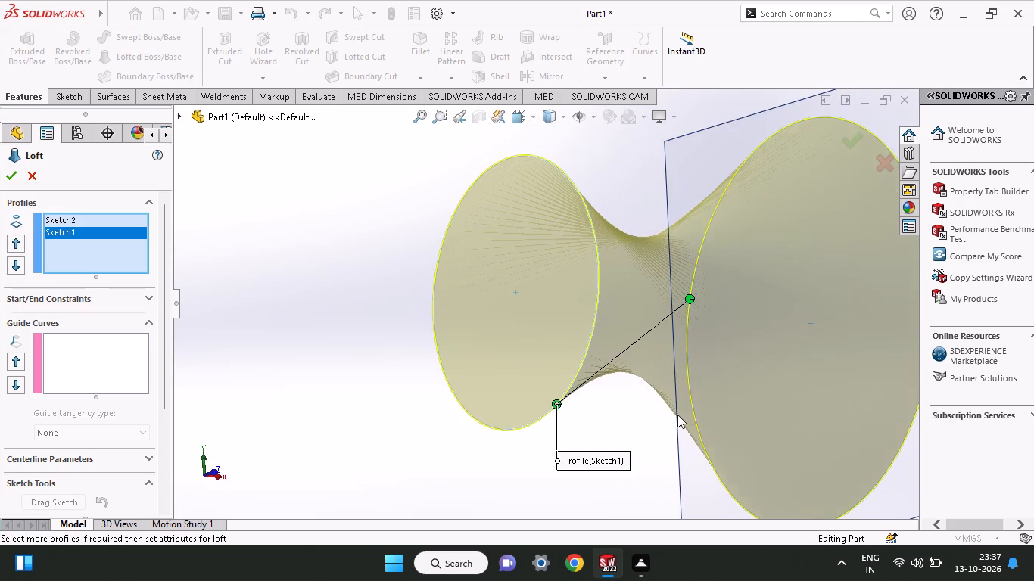
pyautogui.moveTo(688, 303); pyautogui.dragTo(696, 365)
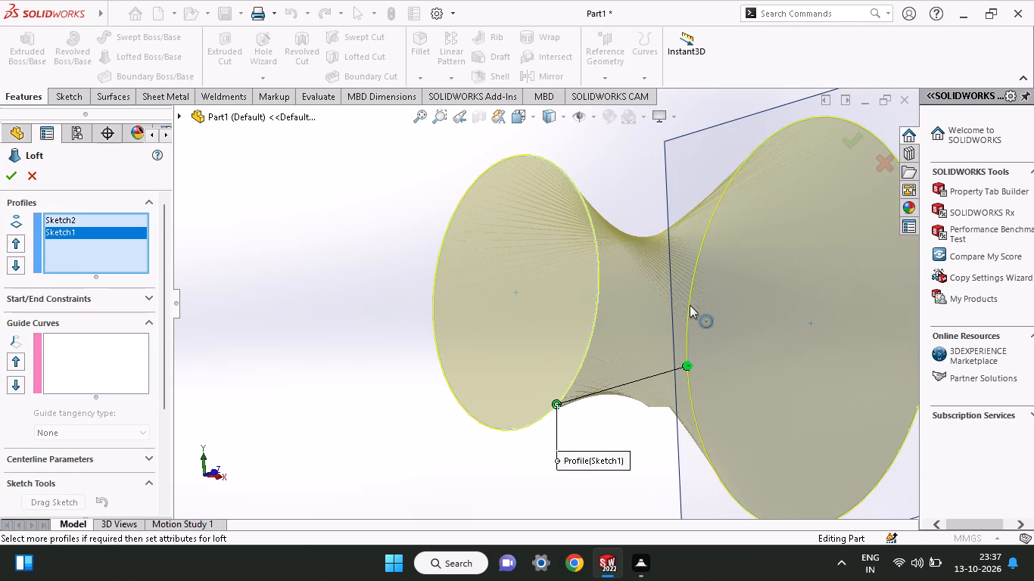
pyautogui.moveTo(686, 367); pyautogui.dragTo(710, 505)
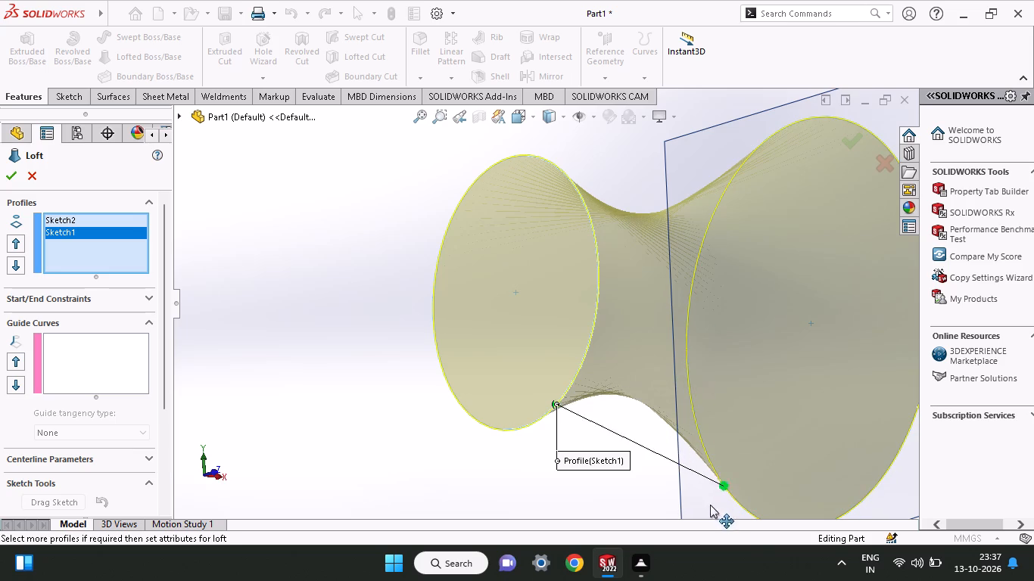
pyautogui.moveTo(710, 505); pyautogui.dragTo(712, 507)
pyautogui.moveTo(711, 463); pyautogui.dragTo(694, 394, button='middle')
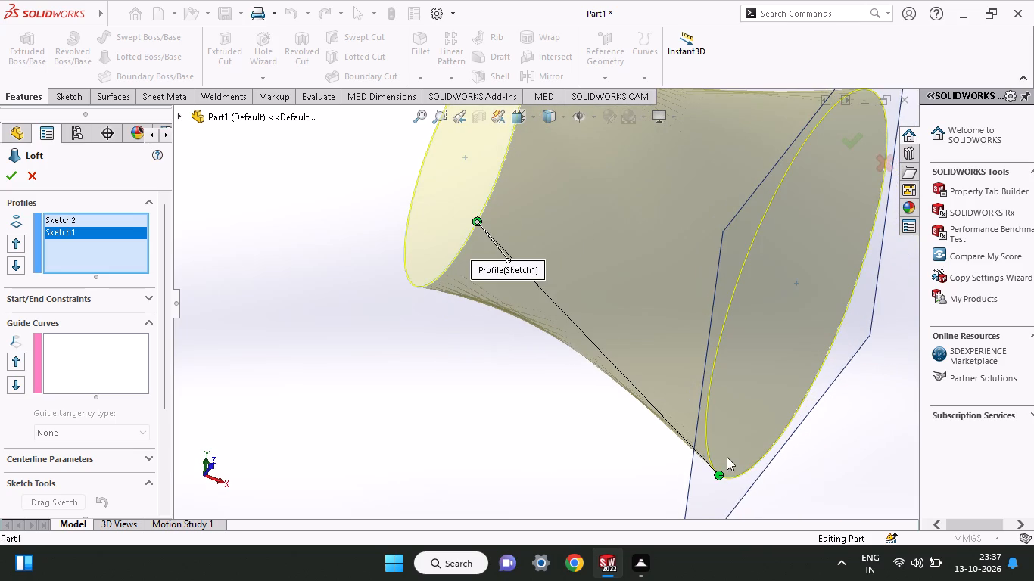
pyautogui.moveTo(719, 478); pyautogui.dragTo(786, 412)
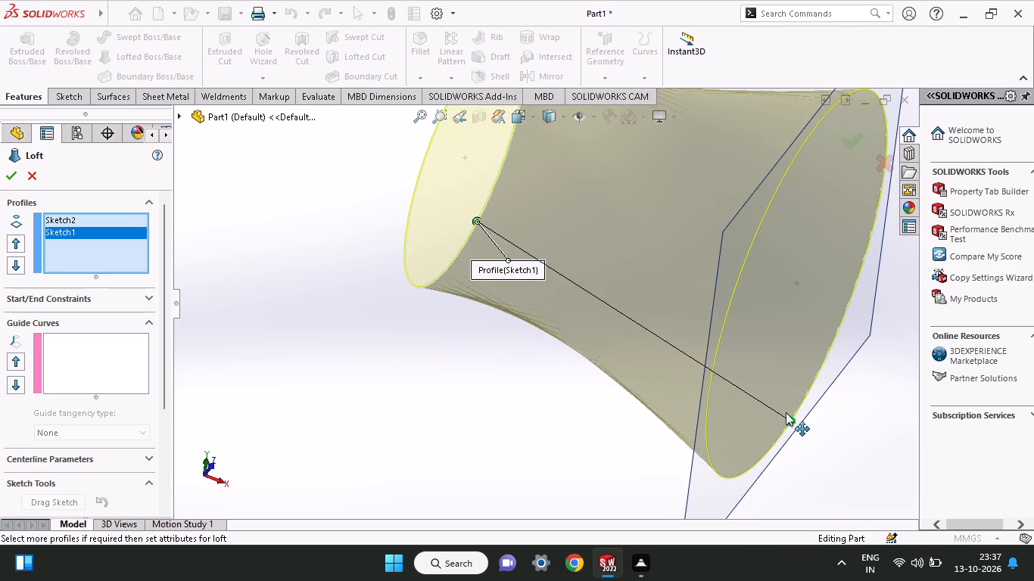
pyautogui.moveTo(786, 412); pyautogui.dragTo(788, 412)
# Fine-tune the 27 mm circle's connector point to line up with the 18 mm circle's connector, and complete the loft.
pyautogui.moveTo(789, 411); pyautogui.dragTo(812, 502, button='middle')
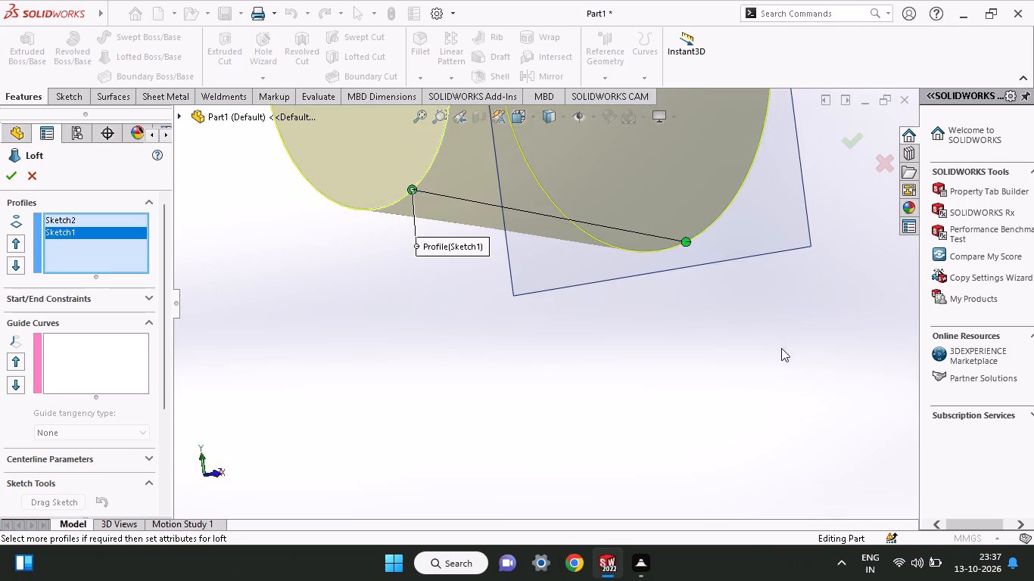
pyautogui.moveTo(778, 340); pyautogui.dragTo(814, 365, button='middle')
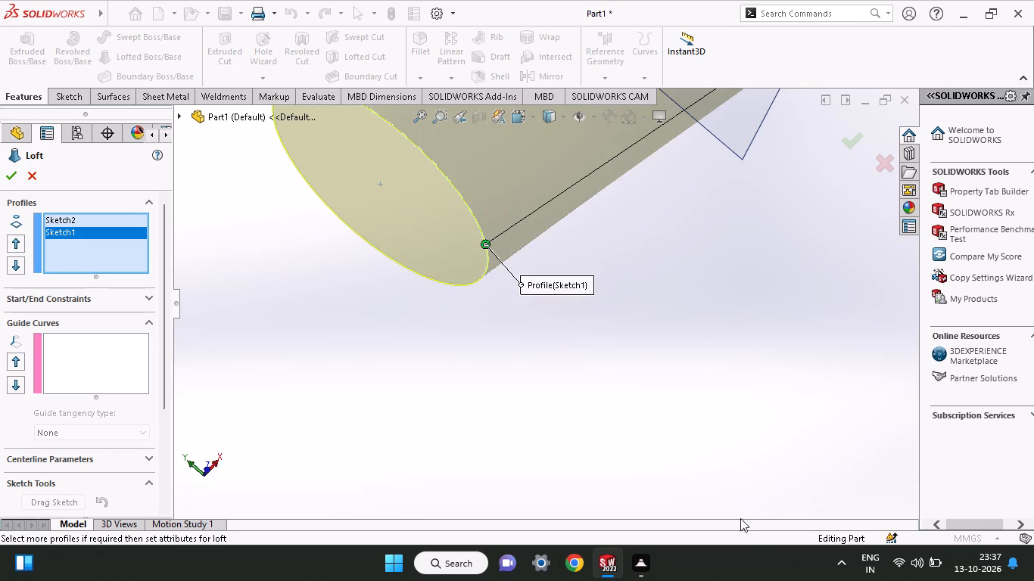
pyautogui.moveTo(677, 300); pyautogui.dragTo(404, 285, button='middle')
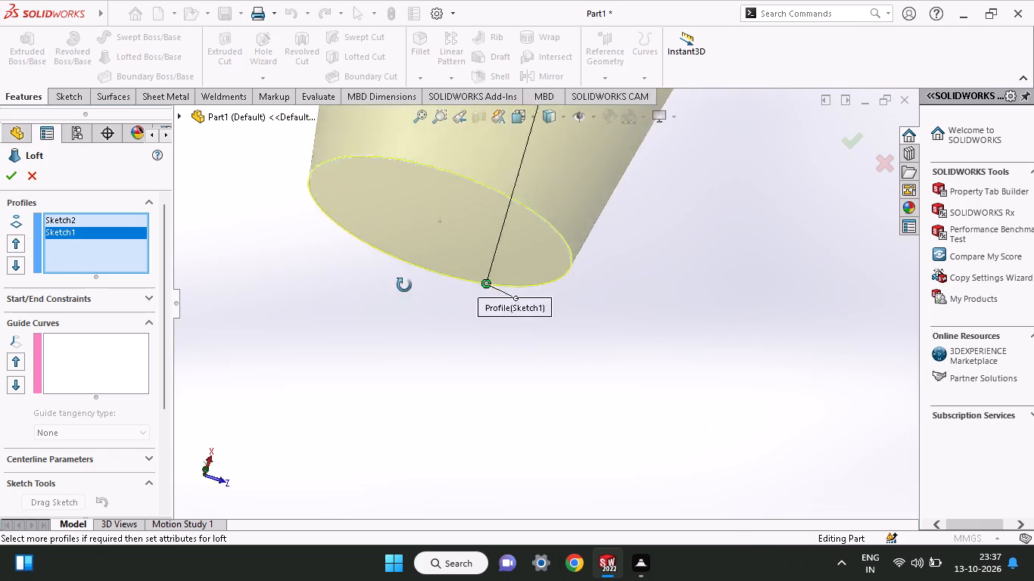
pyautogui.moveTo(404, 285); pyautogui.dragTo(492, 307, button='middle')
pyautogui.keyDown('ctrl'); pyautogui.scroll(2, 492, 307); pyautogui.keyUp('ctrl')
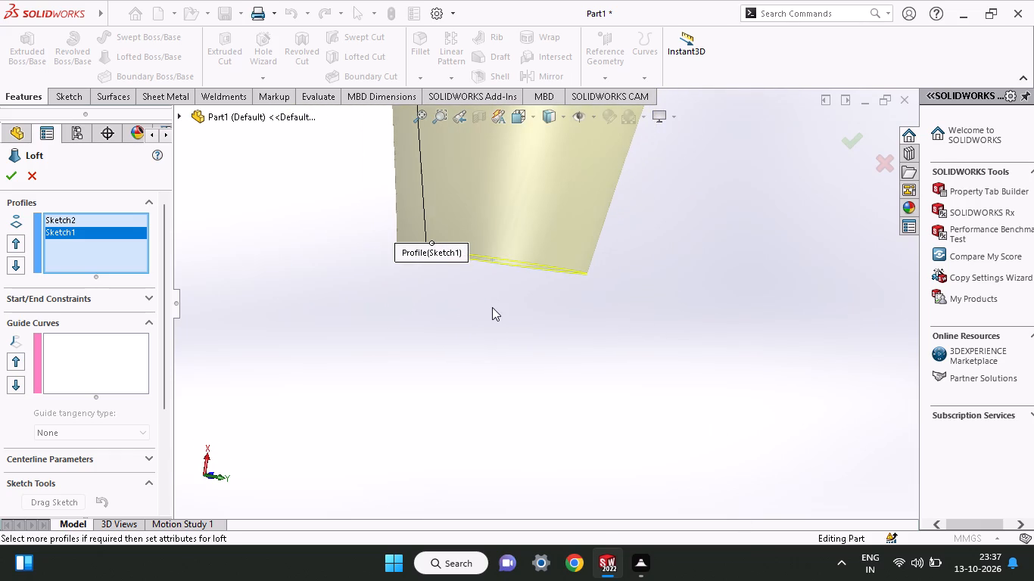
pyautogui.keyDown('ctrl'); pyautogui.scroll(6, 492, 307); pyautogui.keyUp('ctrl')
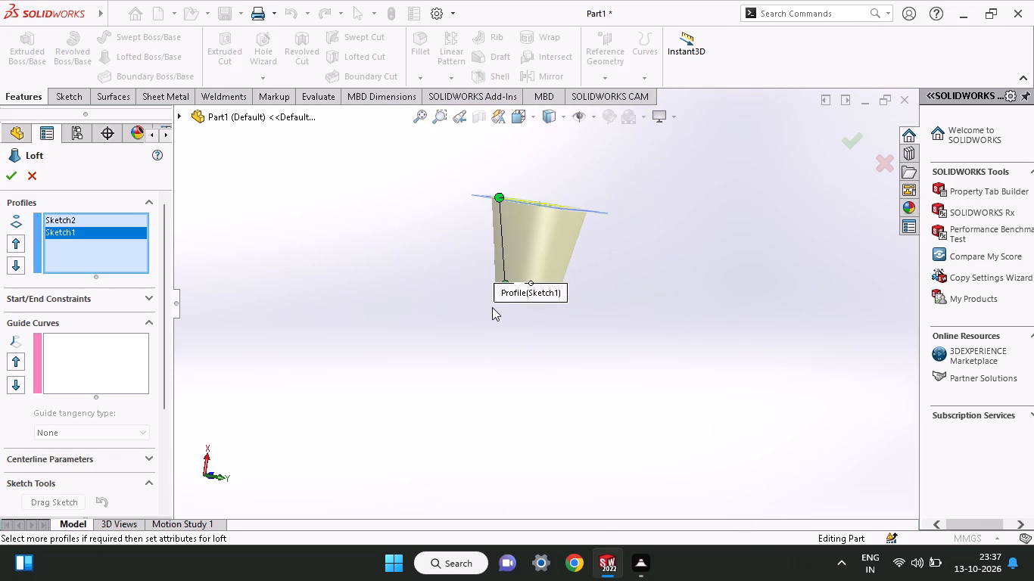
pyautogui.moveTo(505, 303); pyautogui.dragTo(646, 238, button='middle')
pyautogui.scroll(-1, 522, 295)
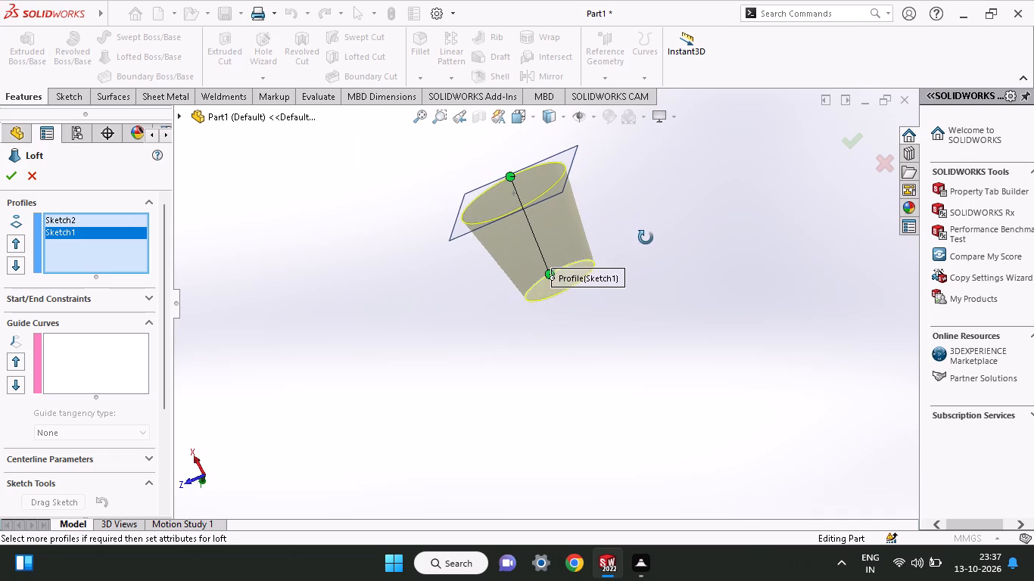
pyautogui.moveTo(646, 238); pyautogui.dragTo(646, 259, button='middle')
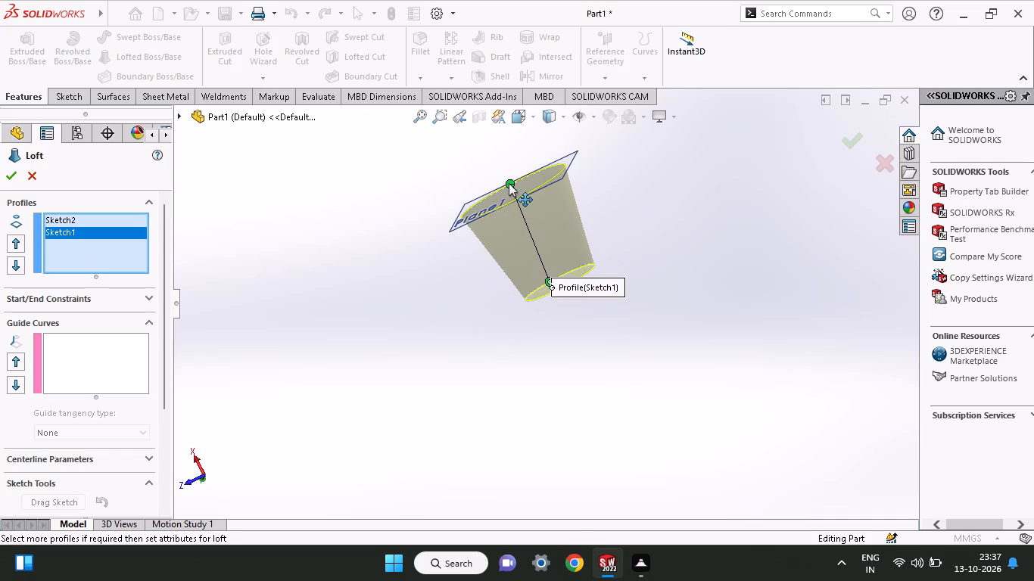
pyautogui.moveTo(509, 183); pyautogui.dragTo(500, 191)
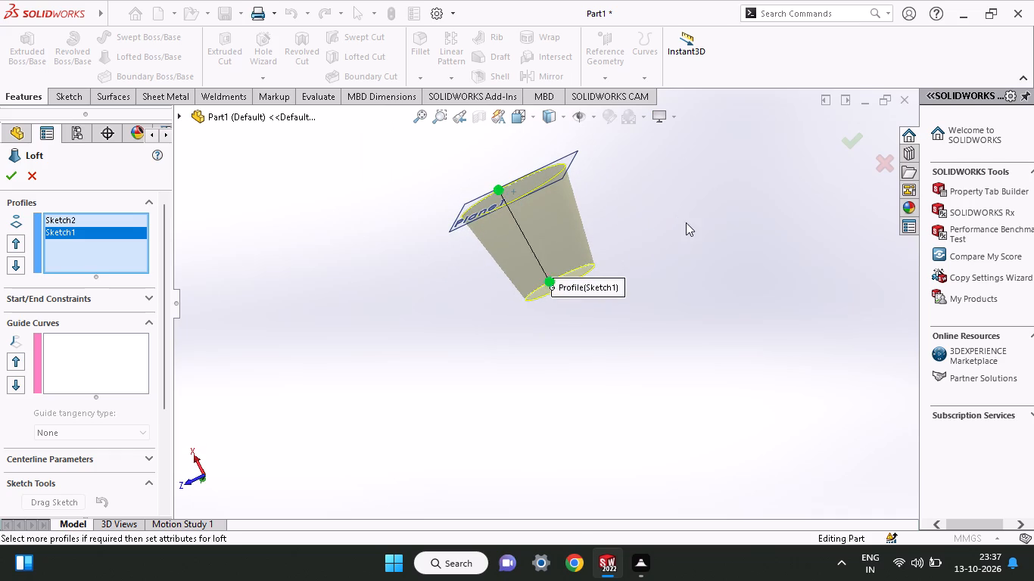
pyautogui.moveTo(686, 222); pyautogui.dragTo(646, 433, button='middle')
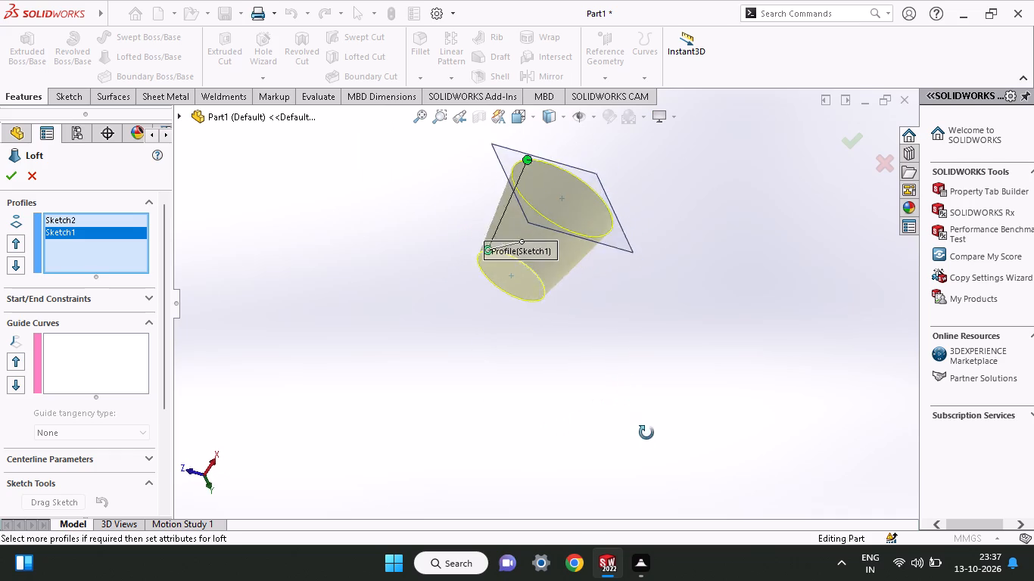
pyautogui.moveTo(646, 433); pyautogui.dragTo(607, 237, button='middle')
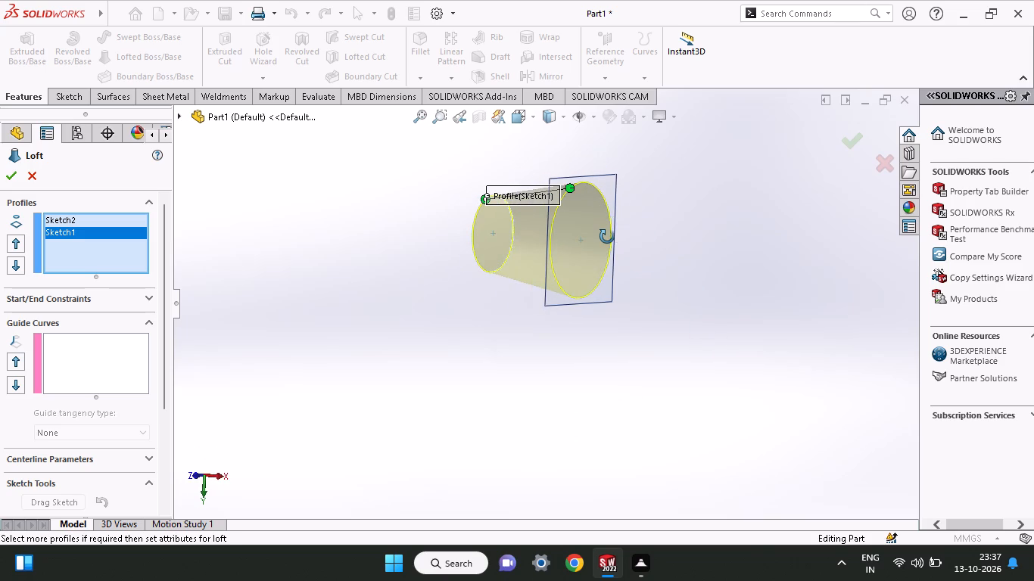
pyautogui.moveTo(607, 237); pyautogui.dragTo(596, 241, button='middle')
pyautogui.scroll(1, 596, 241)
pyautogui.click(5, 174)
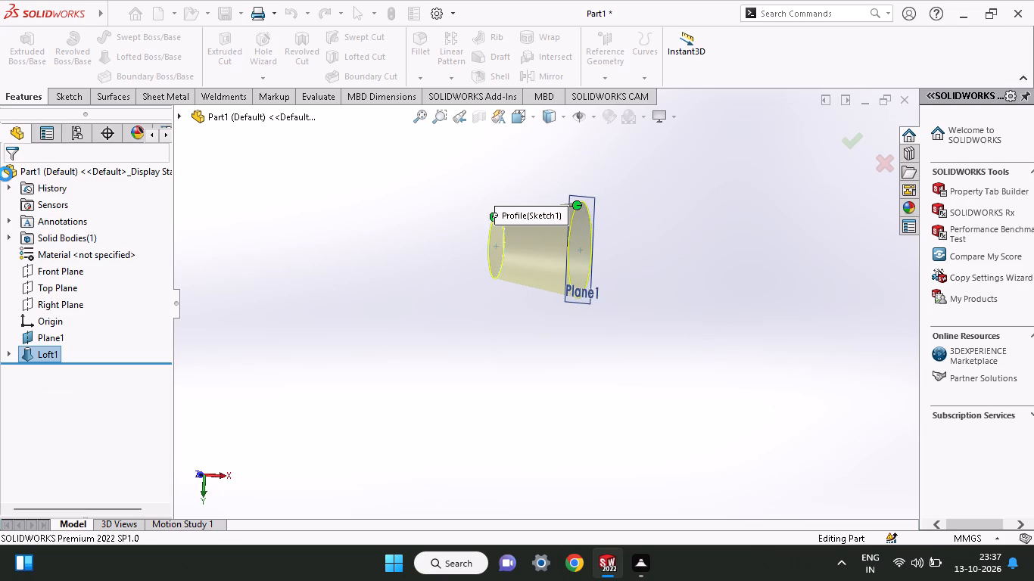
# Create a reference plane offset 36 mm outward from the loft's larger end face.
pyautogui.moveTo(576, 363); pyautogui.dragTo(502, 378, button='middle')
pyautogui.scroll(-1, 522, 374)
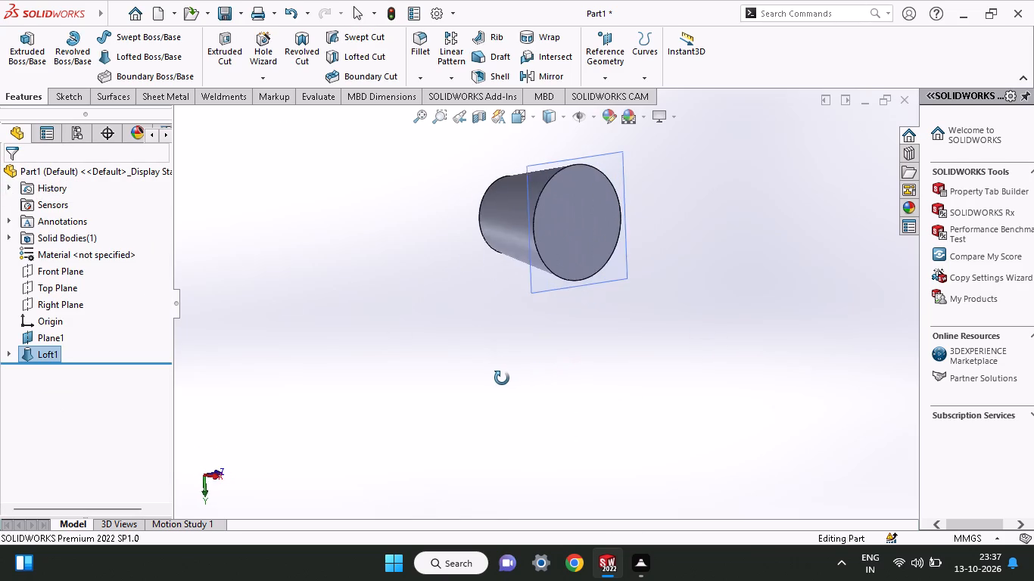
pyautogui.moveTo(502, 378); pyautogui.dragTo(526, 366, button='middle')
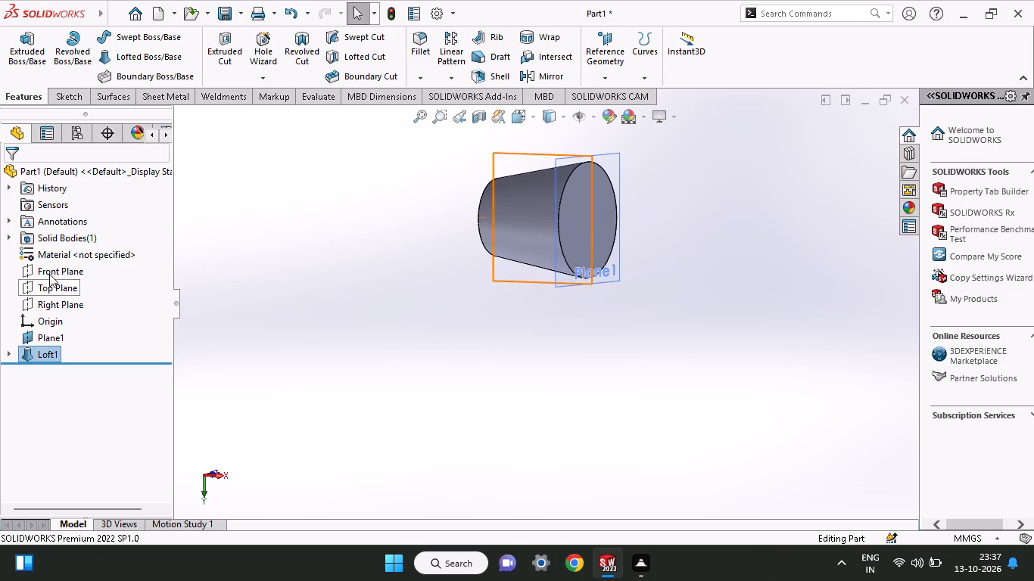
pyautogui.click(593, 82)
pyautogui.click(596, 97)
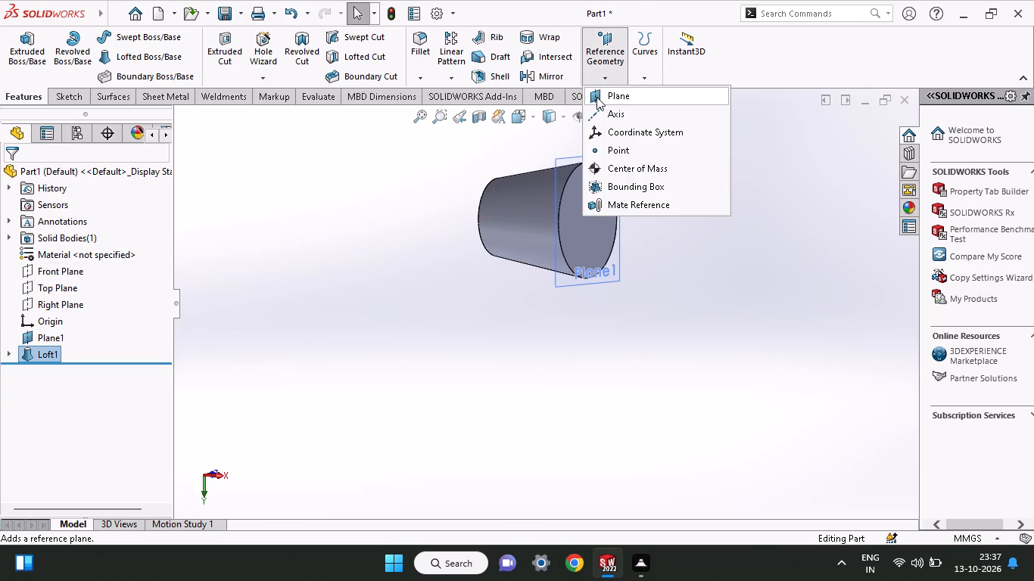
pyautogui.click(600, 225)
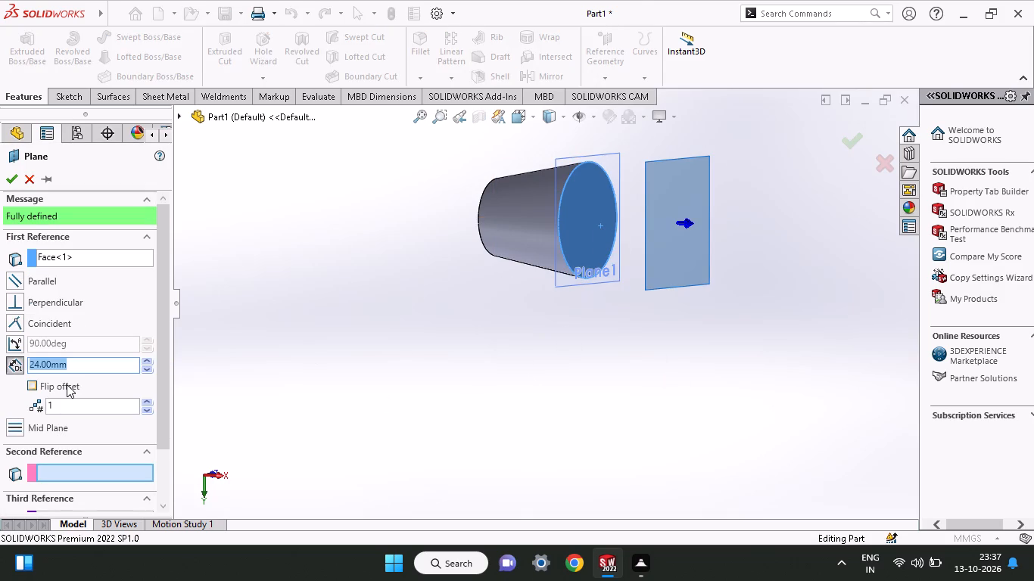
pyautogui.write('36')
pyautogui.press('Return')
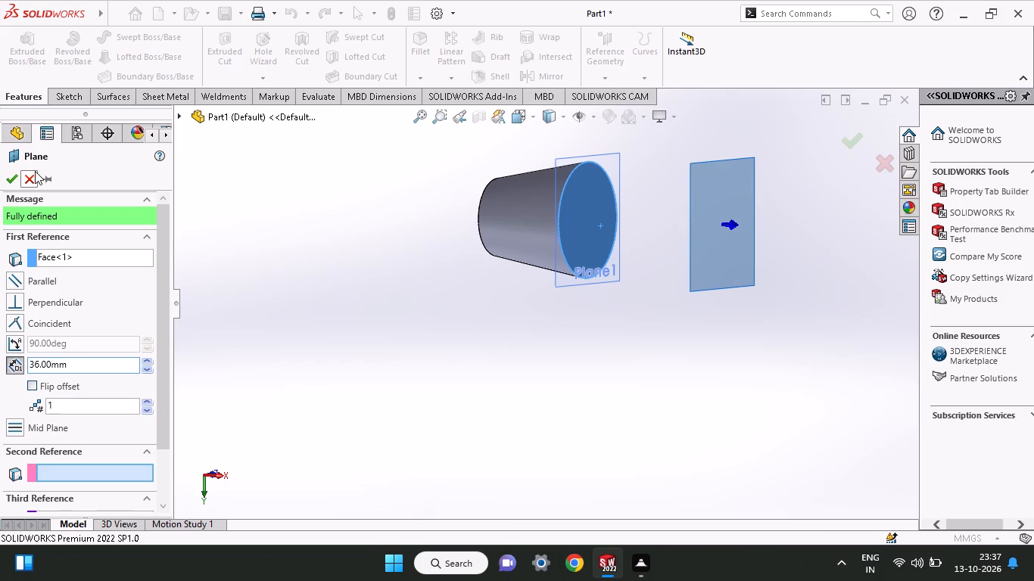
pyautogui.click(0, 182)
pyautogui.click(8, 176)
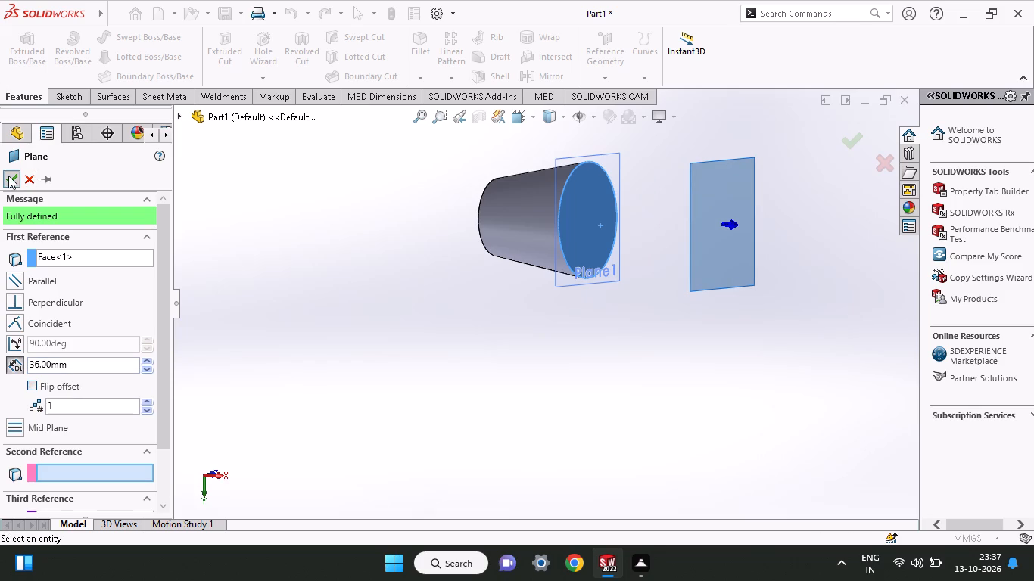
# Sketch a circle about 43 mm in diameter on the new offset plane, centred on the origin.
pyautogui.moveTo(410, 263); pyautogui.dragTo(497, 273, button='middle')
pyautogui.click(694, 238)
pyautogui.click(760, 203)
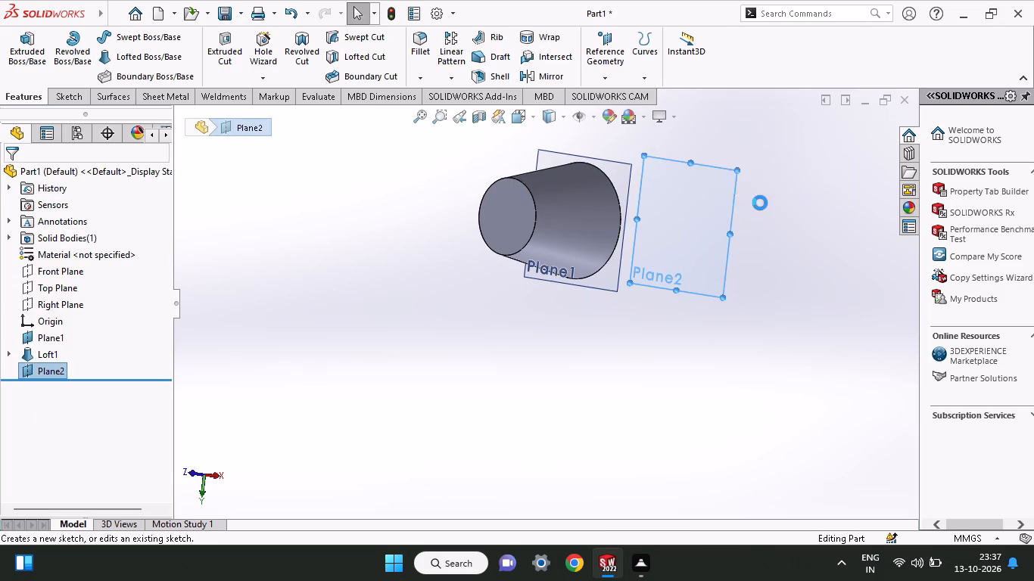
pyautogui.click(99, 76)
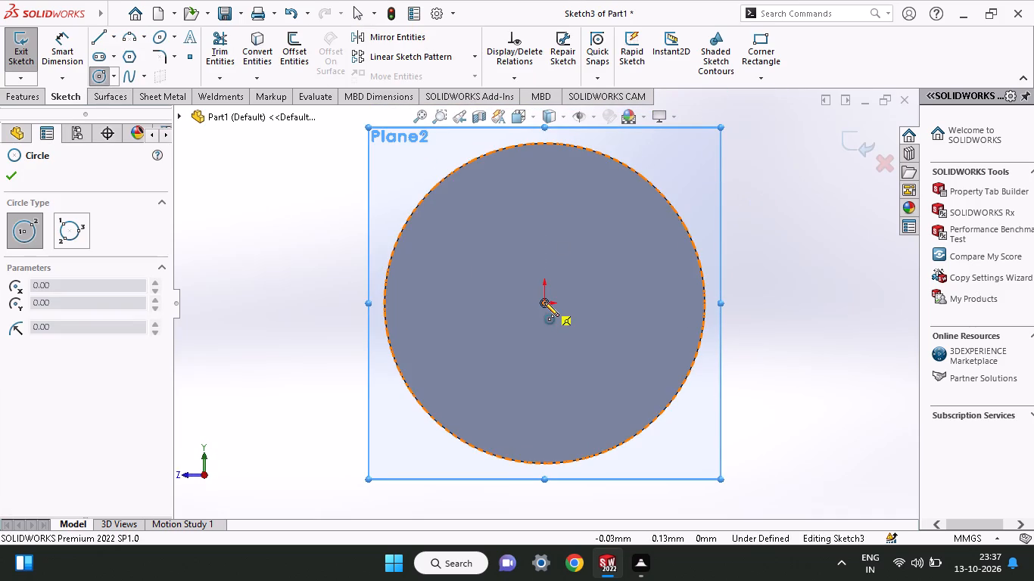
pyautogui.click(544, 302)
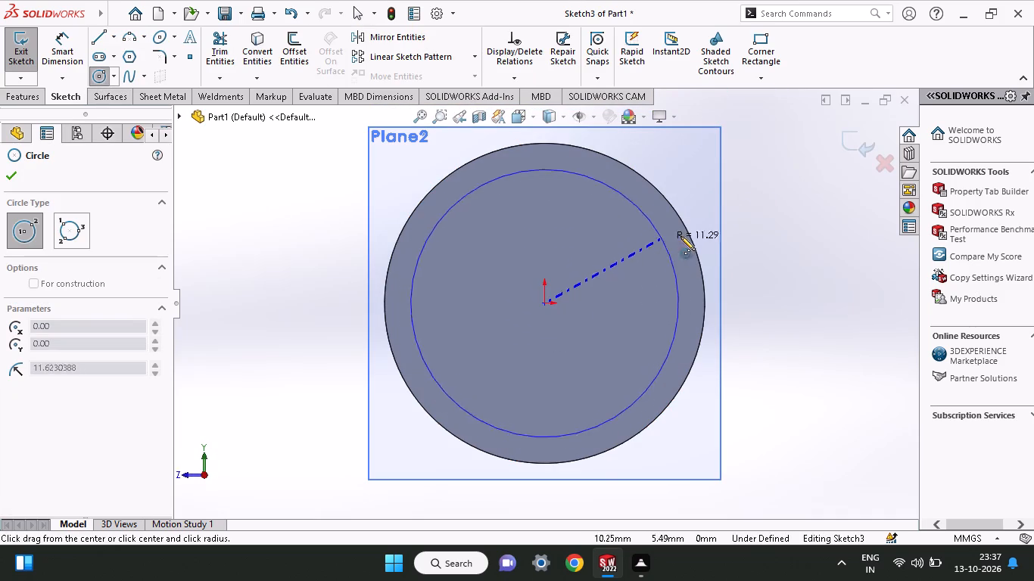
pyautogui.click(790, 235)
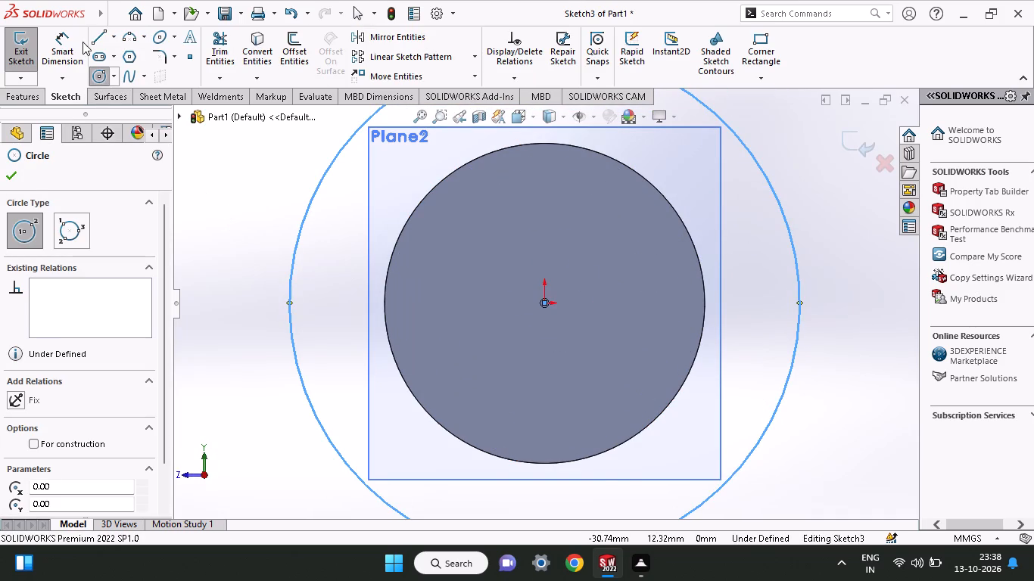
# Dimension the new circle's diameter to 31 mm.
pyautogui.click(67, 42)
pyautogui.click(295, 251)
pyautogui.click(263, 246)
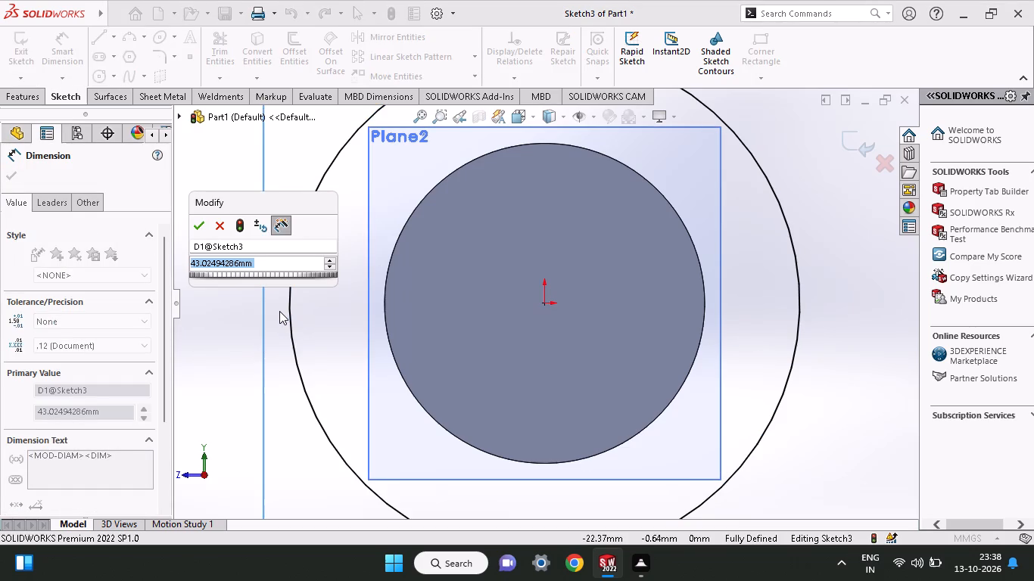
pyautogui.write('31')
pyautogui.press('Return')
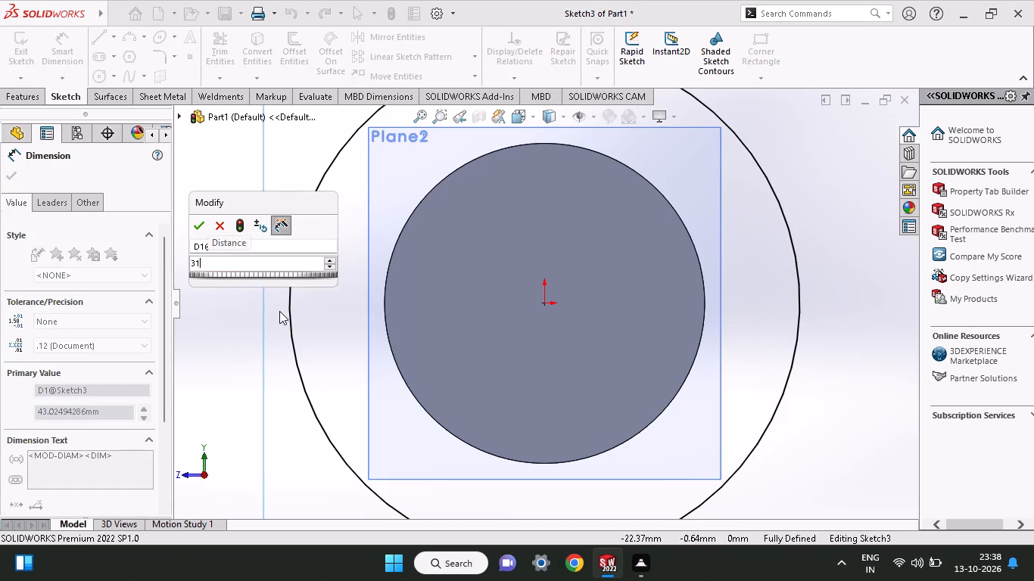
pyautogui.click(5, 179)
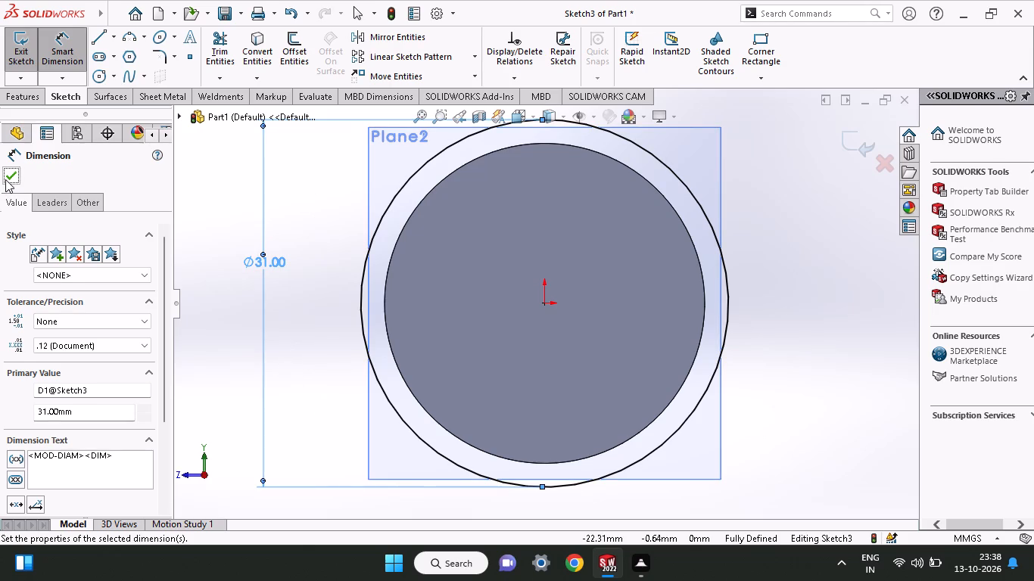
# Extrude the 31 mm circle back toward the loft with the Up To Surface end condition, ending at Plane1 with merged result.
pyautogui.click(32, 104)
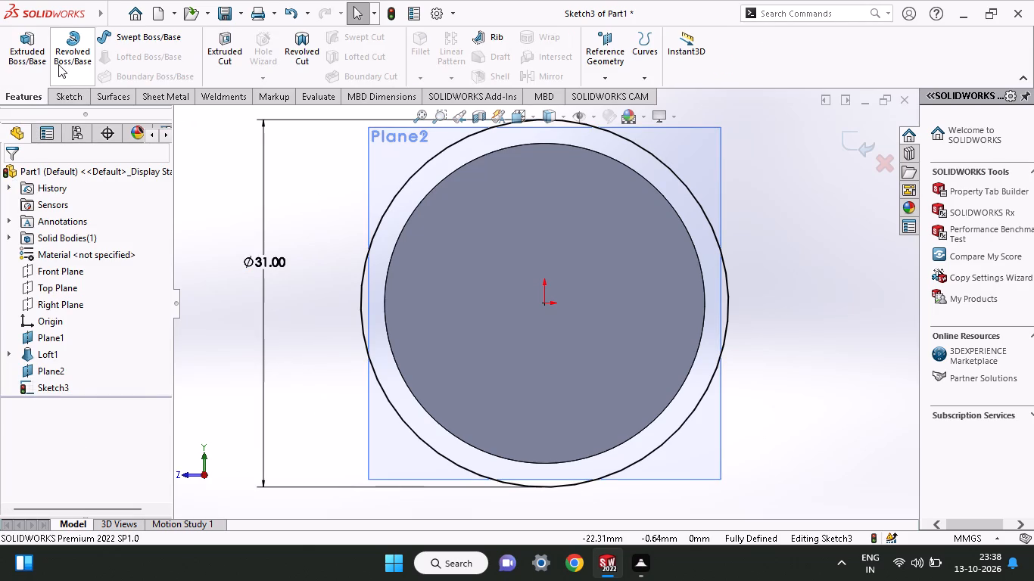
pyautogui.click(11, 62)
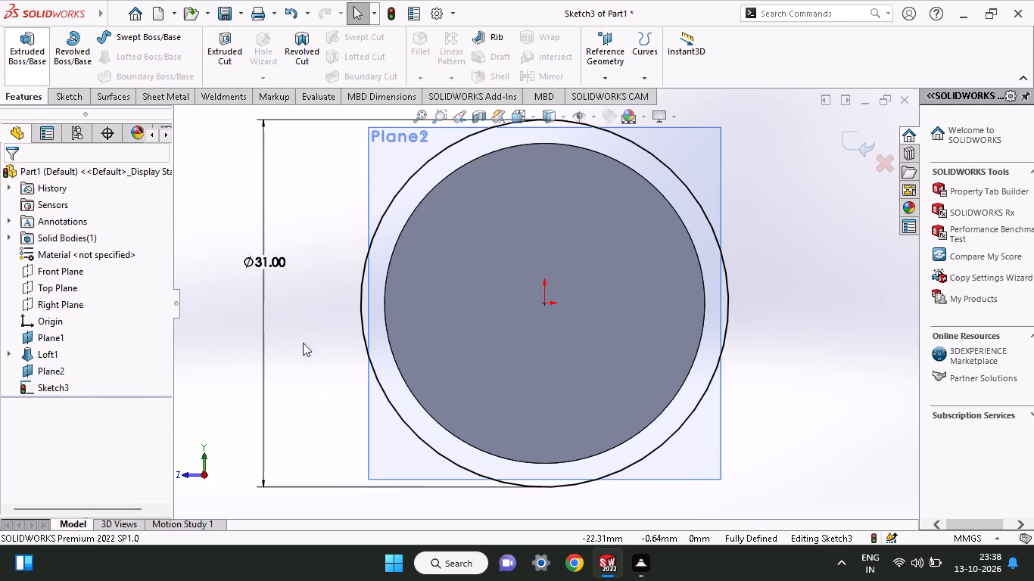
pyautogui.middleClick(368, 409)
pyautogui.scroll(1, 368, 409)
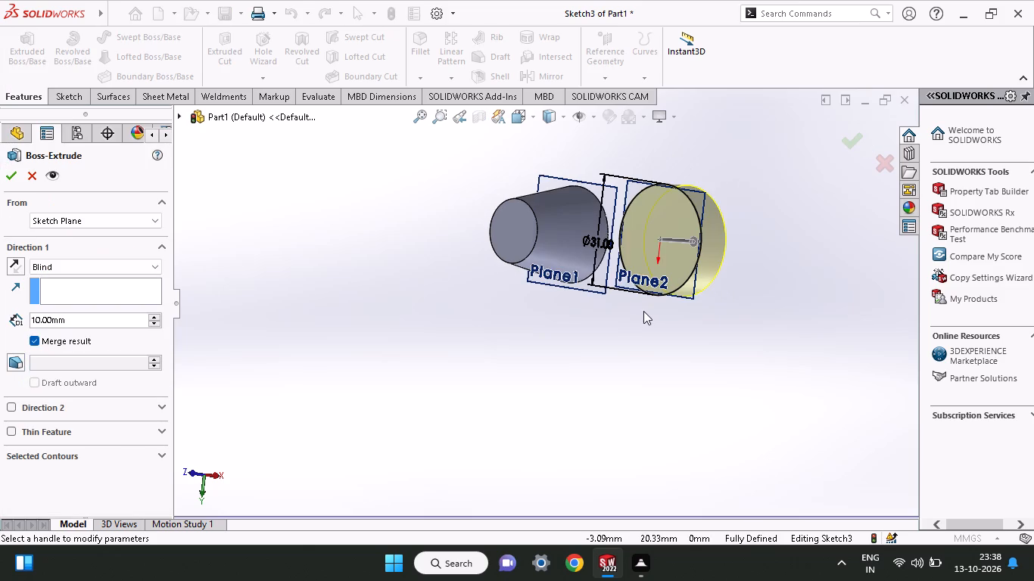
pyautogui.click(12, 260)
pyautogui.click(60, 266)
pyautogui.click(78, 317)
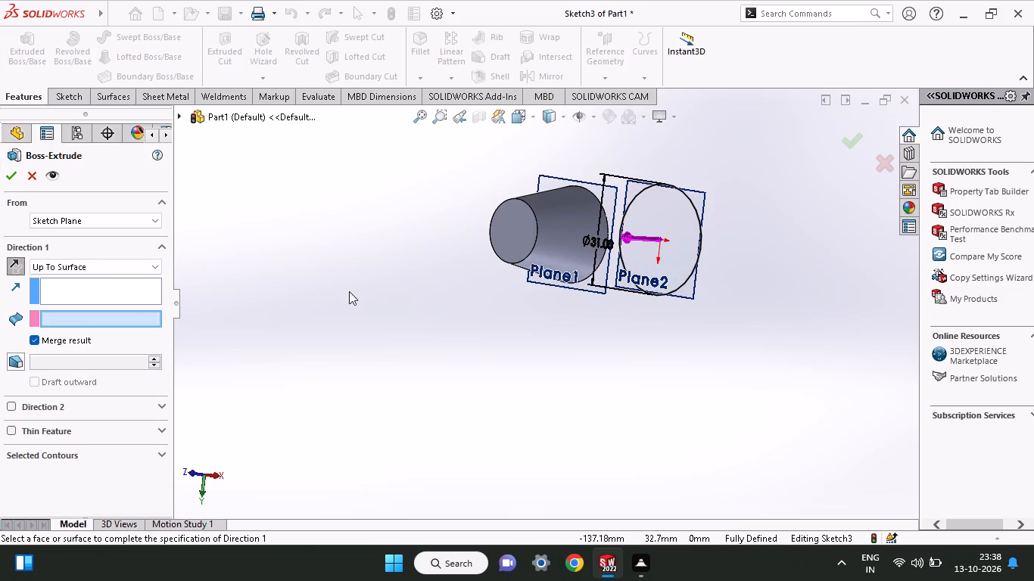
pyautogui.moveTo(492, 297); pyautogui.dragTo(381, 327, button='middle')
pyautogui.click(546, 284)
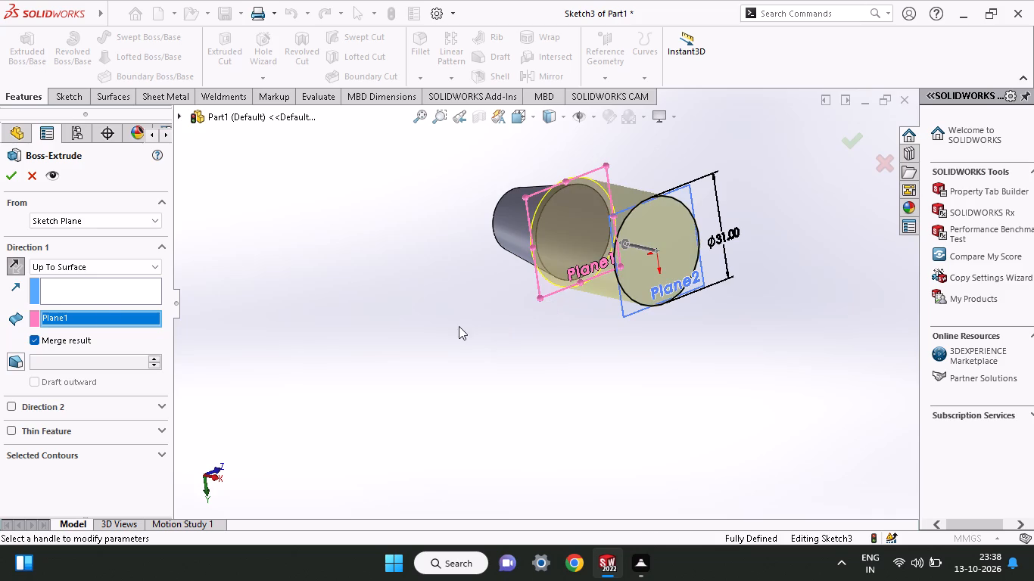
pyautogui.click(10, 178)
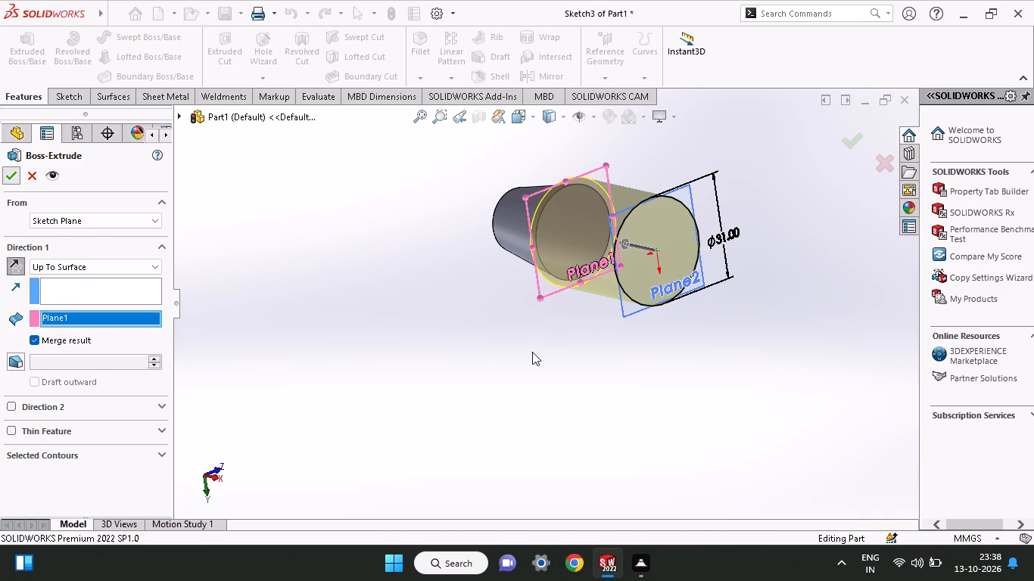
# Examine the part from both ends and the sides, including the shoulder where the cylinder meets the loft.
pyautogui.moveTo(524, 351); pyautogui.dragTo(568, 300, button='middle')
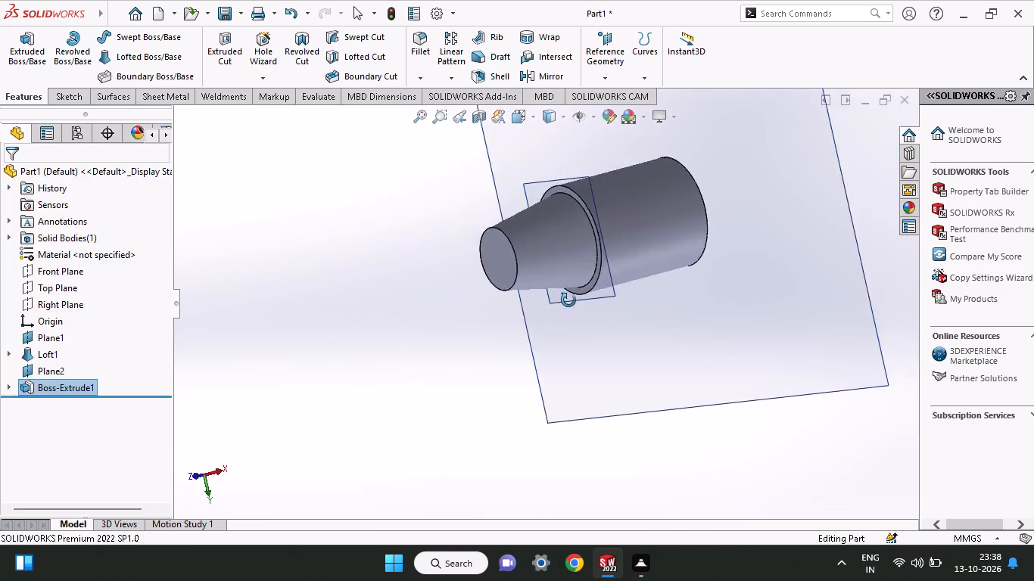
pyautogui.moveTo(568, 300); pyautogui.dragTo(390, 384, button='middle')
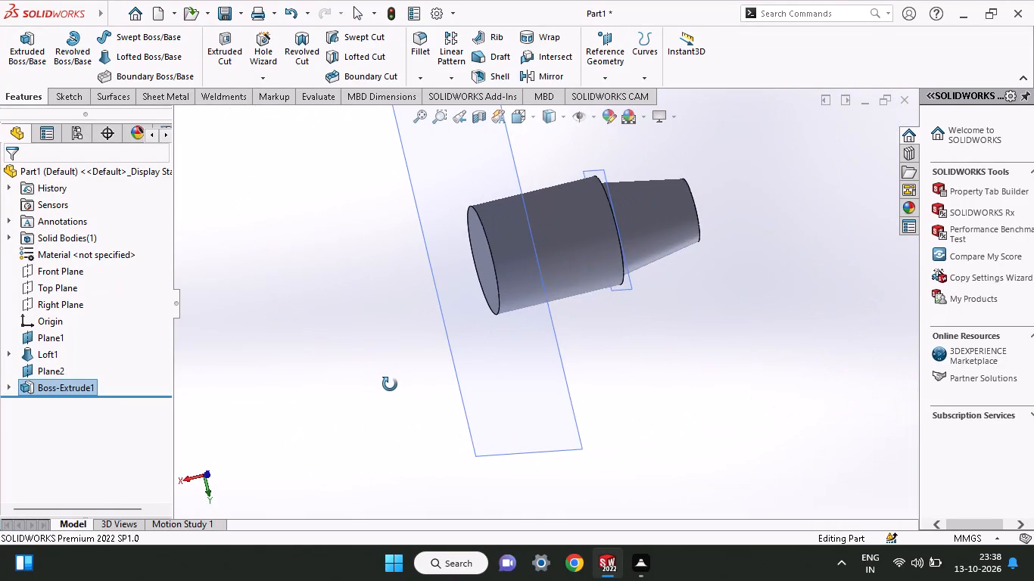
pyautogui.moveTo(390, 384); pyautogui.dragTo(489, 346, button='middle')
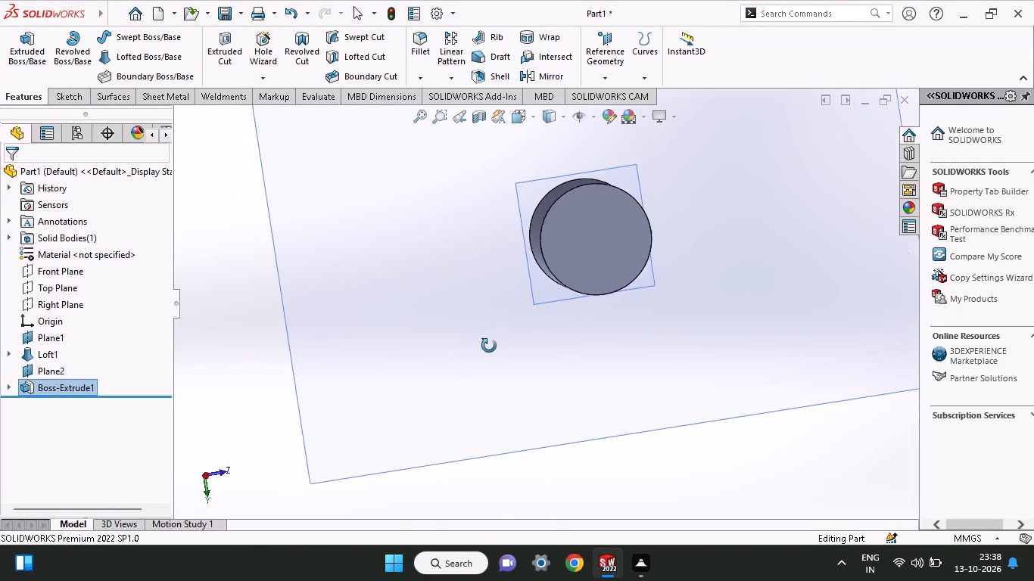
pyautogui.moveTo(489, 346); pyautogui.dragTo(515, 326, button='middle')
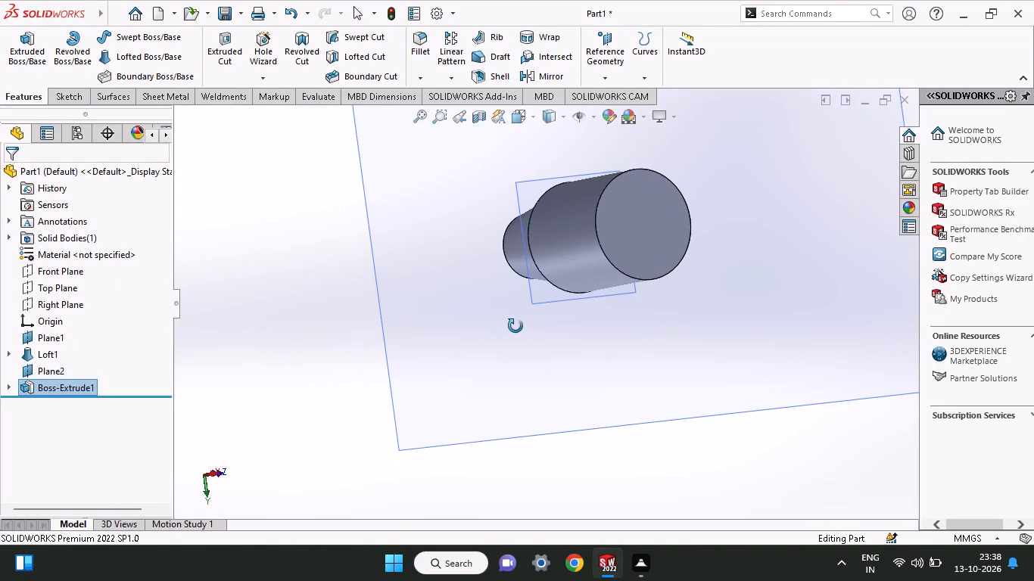
pyautogui.moveTo(515, 326); pyautogui.dragTo(618, 342, button='middle')
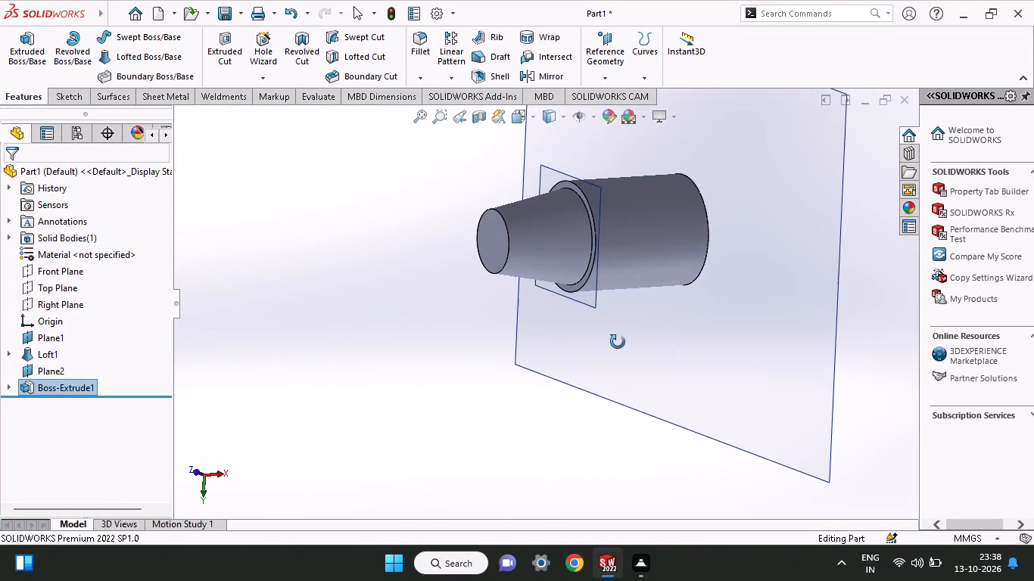
pyautogui.moveTo(618, 342); pyautogui.dragTo(610, 342, button='middle')
pyautogui.moveTo(606, 342); pyautogui.dragTo(575, 344, button='middle')
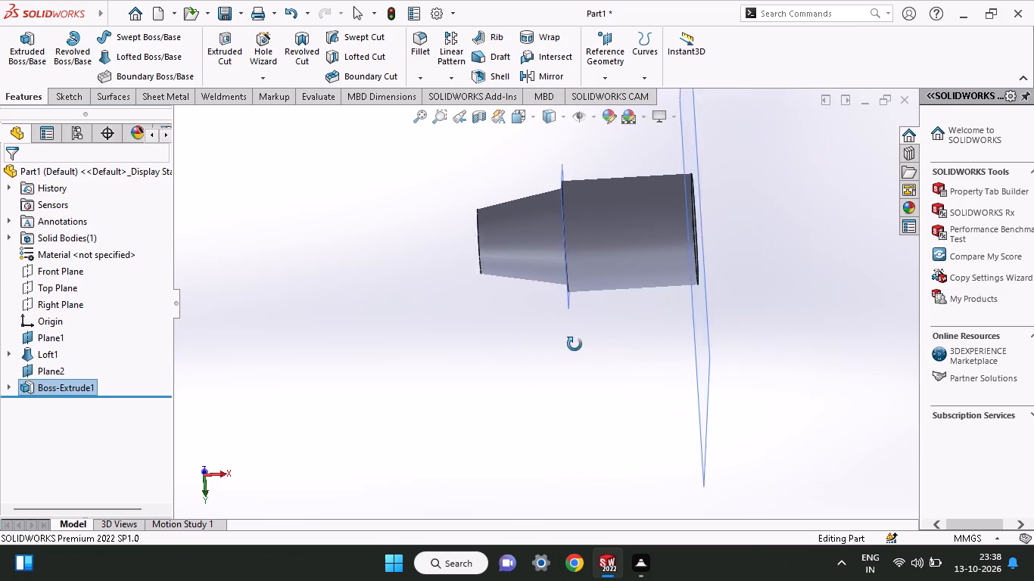
pyautogui.moveTo(575, 344); pyautogui.dragTo(601, 336, button='middle')
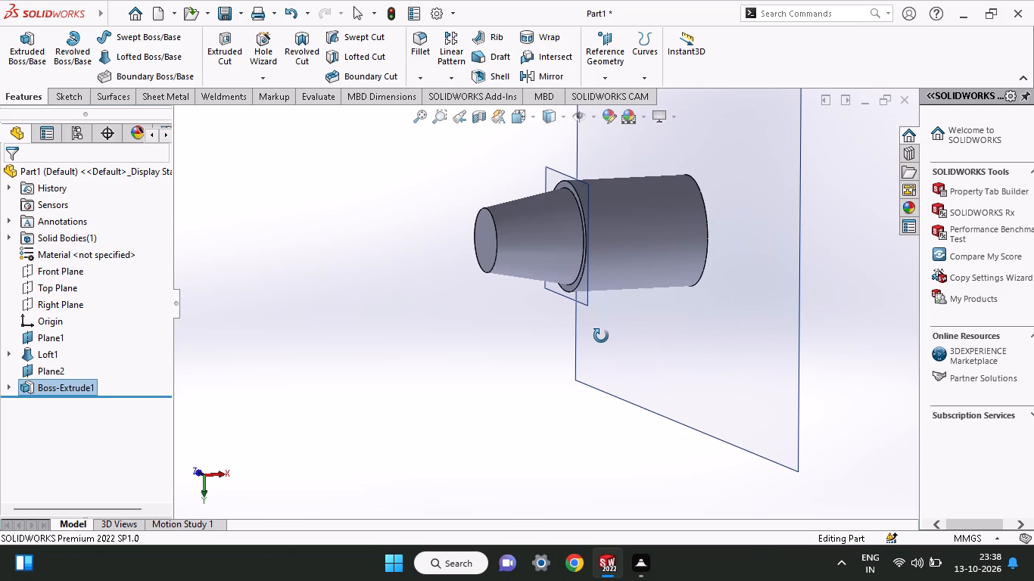
pyautogui.moveTo(601, 336); pyautogui.dragTo(540, 408, button='middle')
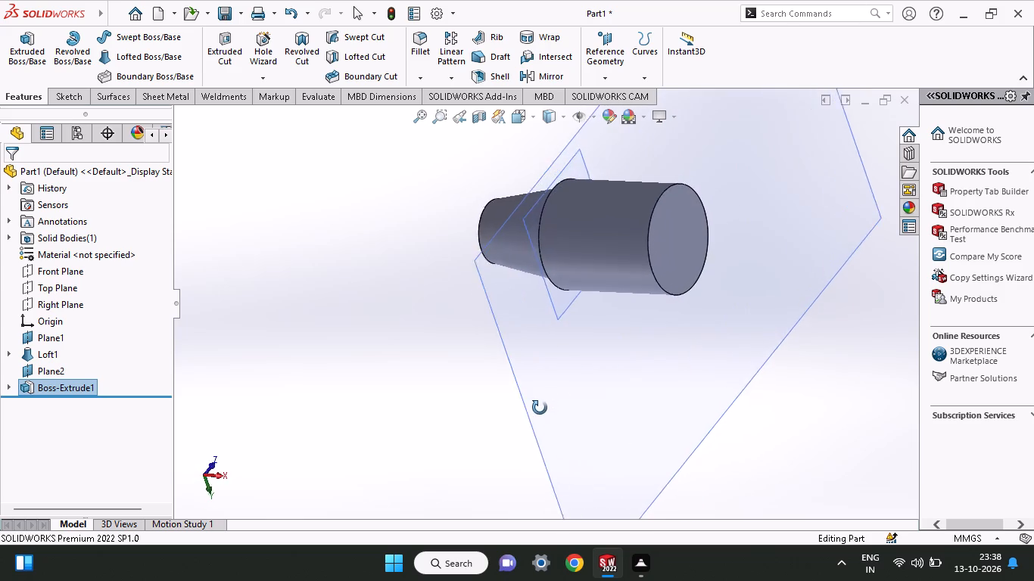
pyautogui.moveTo(540, 408); pyautogui.dragTo(583, 309, button='middle')
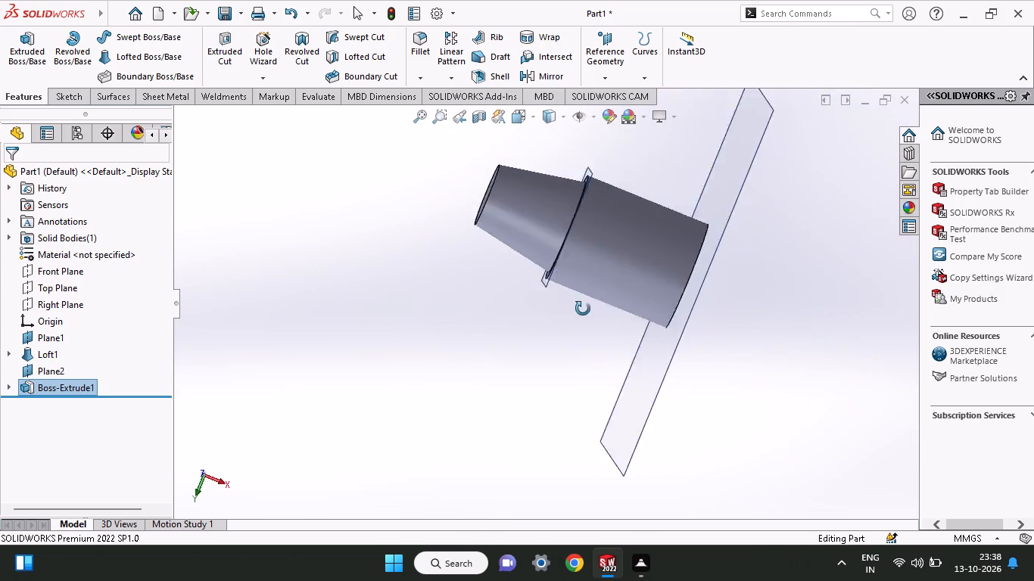
pyautogui.moveTo(583, 309); pyautogui.dragTo(629, 272, button='middle')
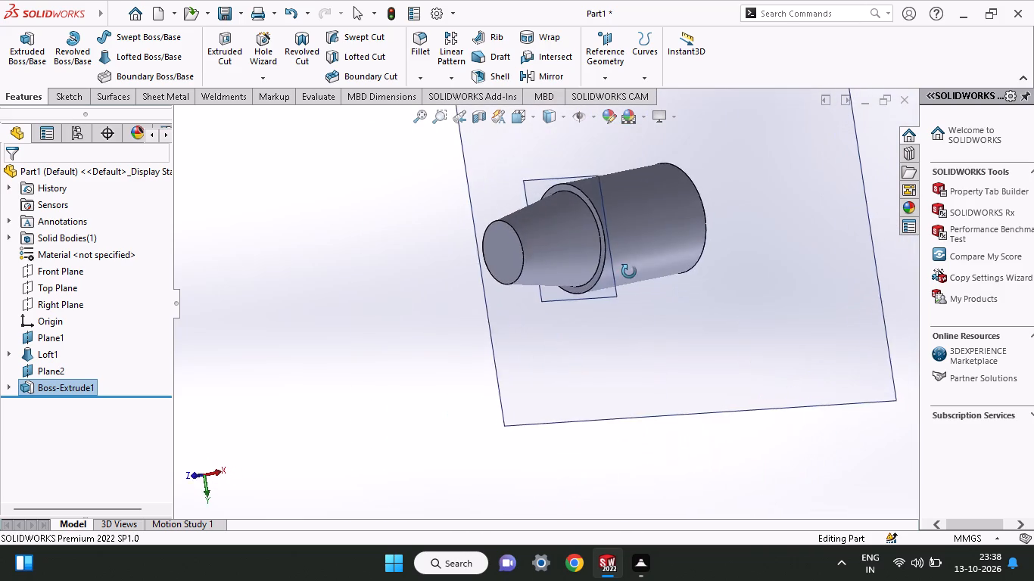
pyautogui.moveTo(629, 272); pyautogui.dragTo(602, 350, button='middle')
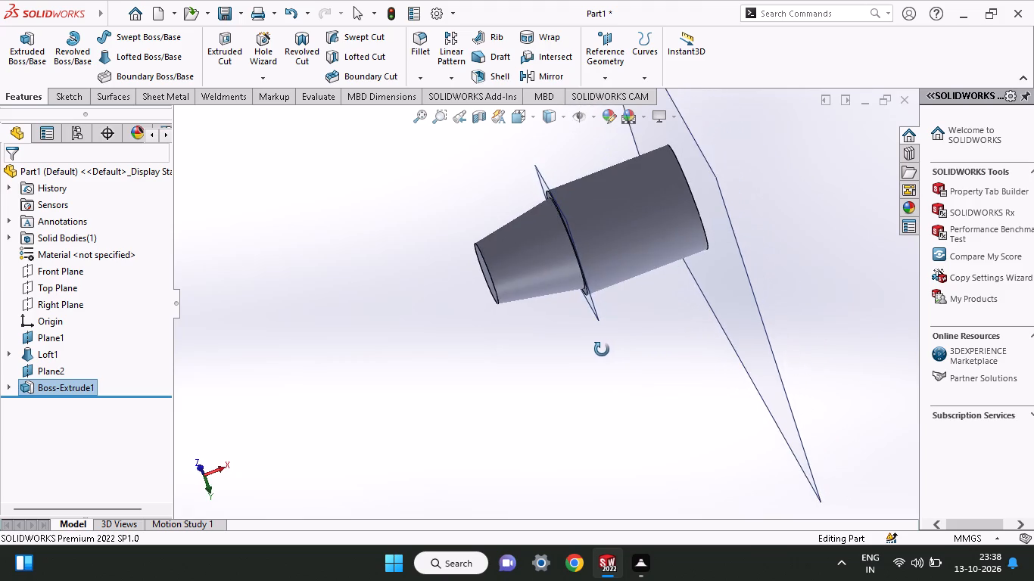
pyautogui.moveTo(602, 350); pyautogui.dragTo(512, 288, button='middle')
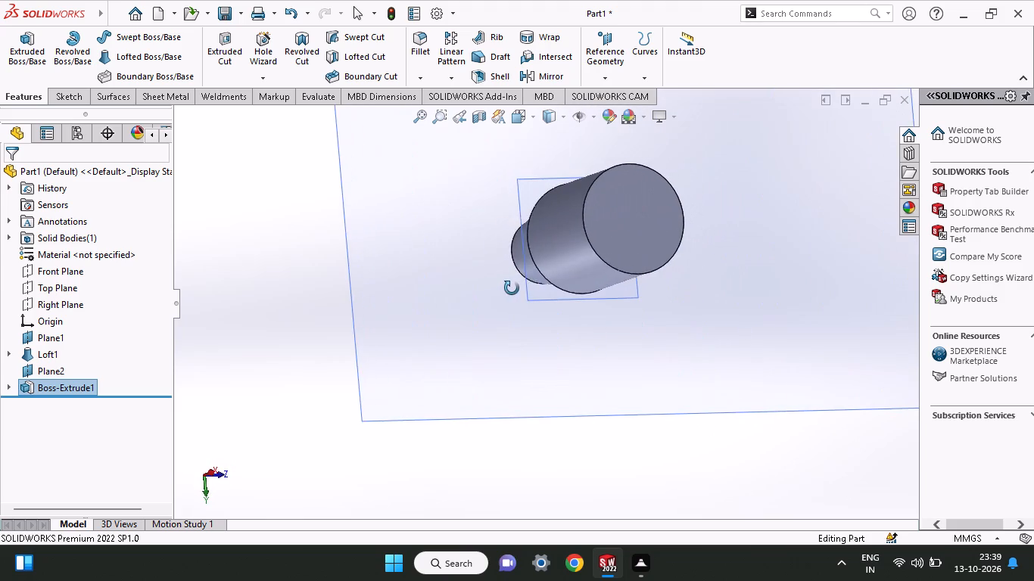
pyautogui.moveTo(512, 288); pyautogui.dragTo(569, 253, button='middle')
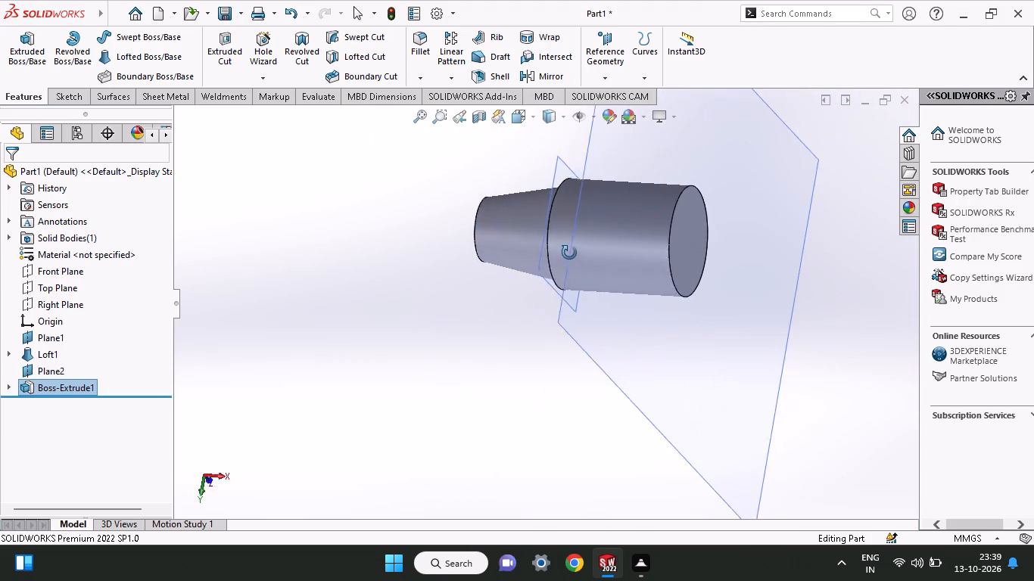
pyautogui.moveTo(569, 253); pyautogui.dragTo(612, 282, button='middle')
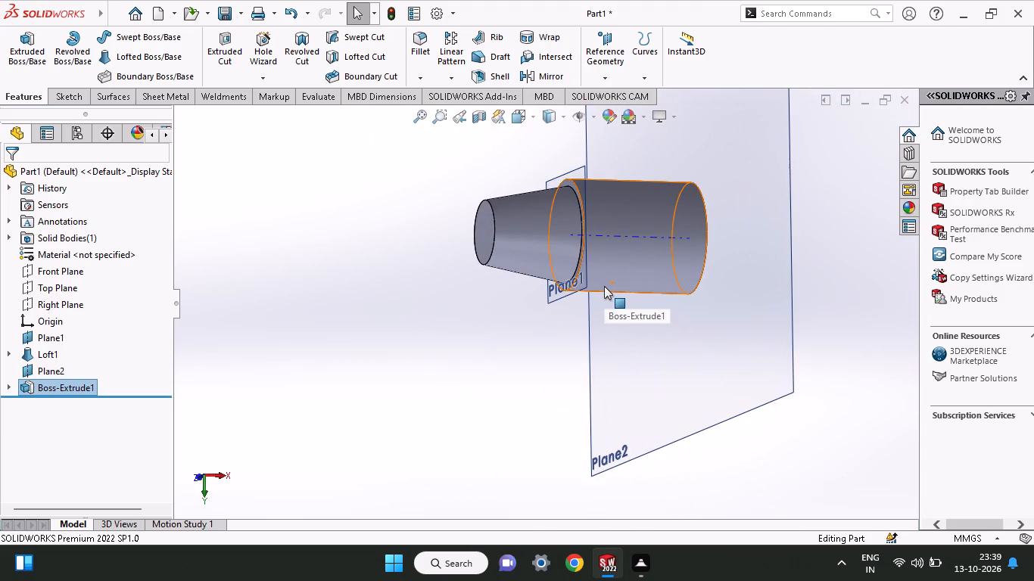
pyautogui.moveTo(604, 286); pyautogui.dragTo(601, 297, button='middle')
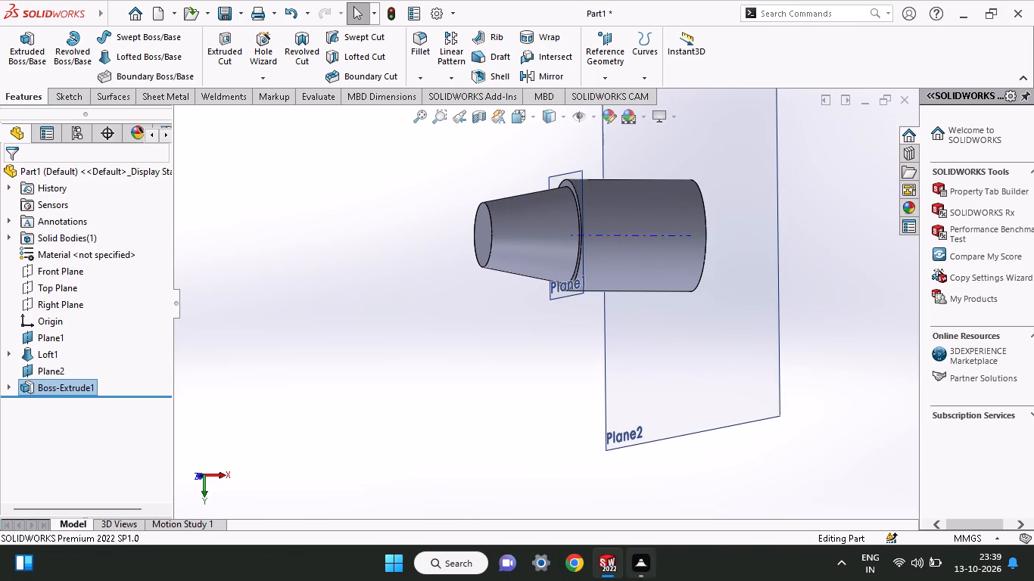
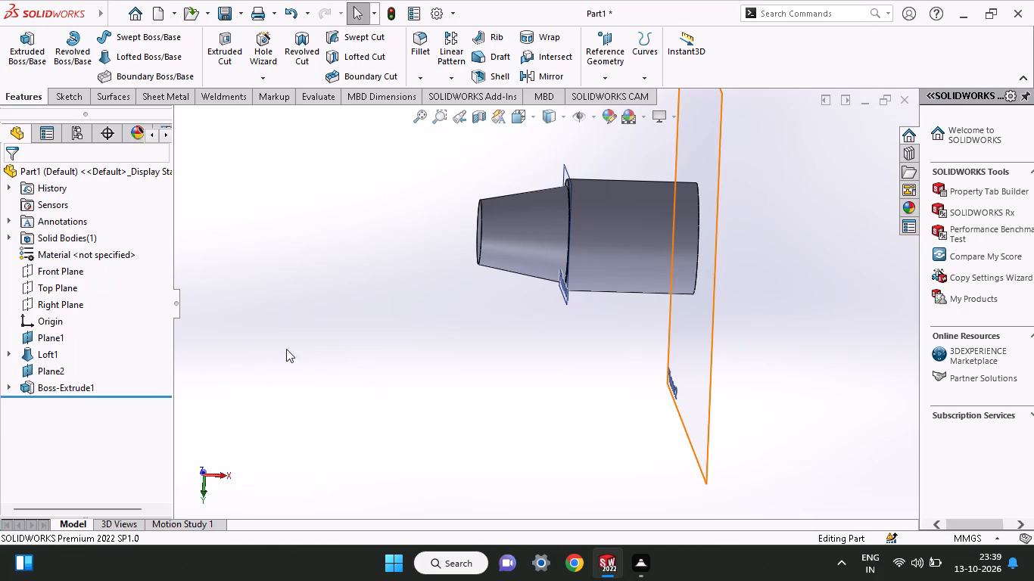
# Open a new sketch on the Front Plane, viewed face-on along the length of the stepped part.
pyautogui.click(54, 269)
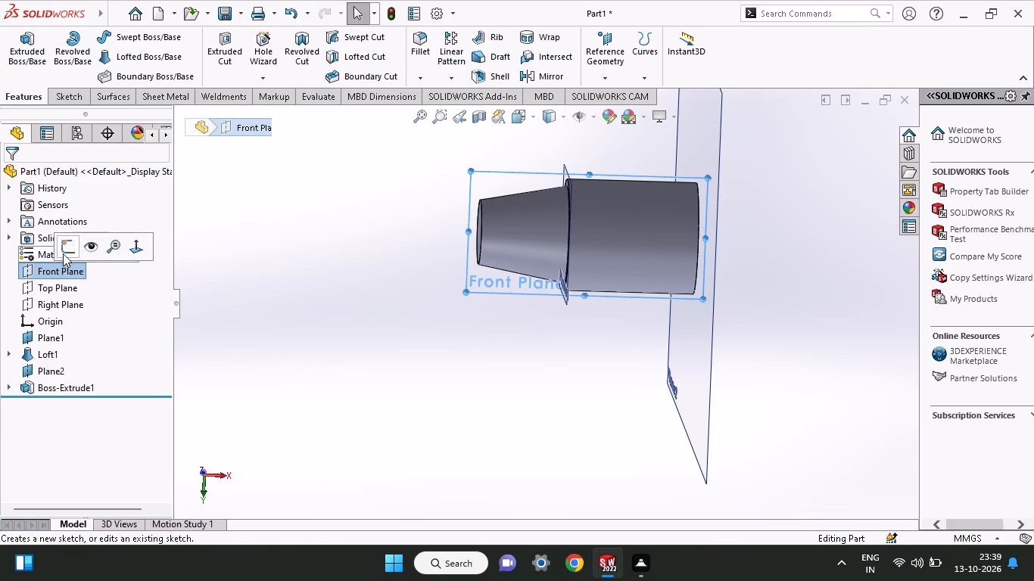
pyautogui.click(63, 253)
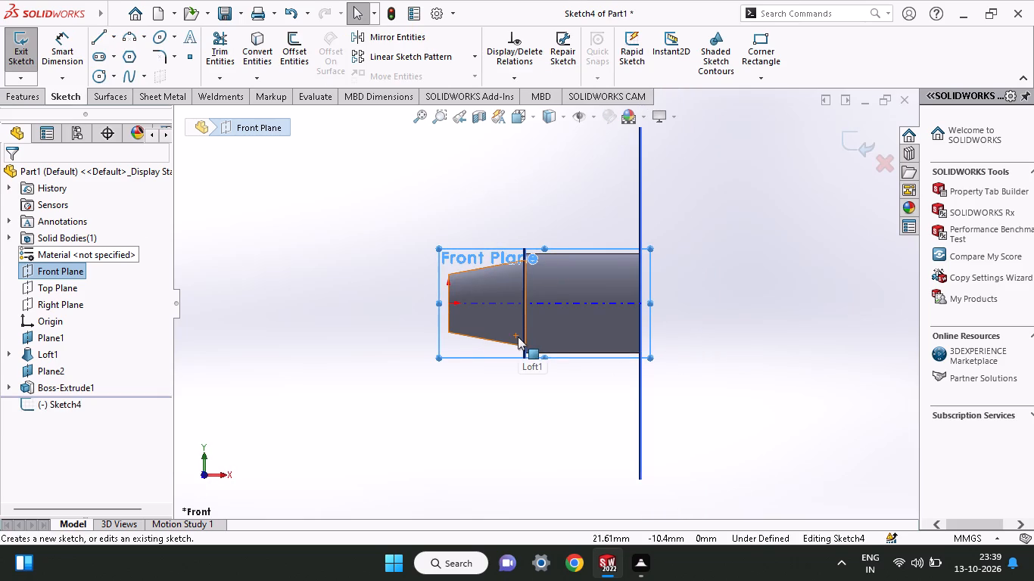
pyautogui.keyDown('ctrl'); pyautogui.scroll(3, 505, 337); pyautogui.keyUp('ctrl')
pyautogui.keyDown('ctrl'); pyautogui.scroll(-4, 505, 337); pyautogui.keyUp('ctrl')
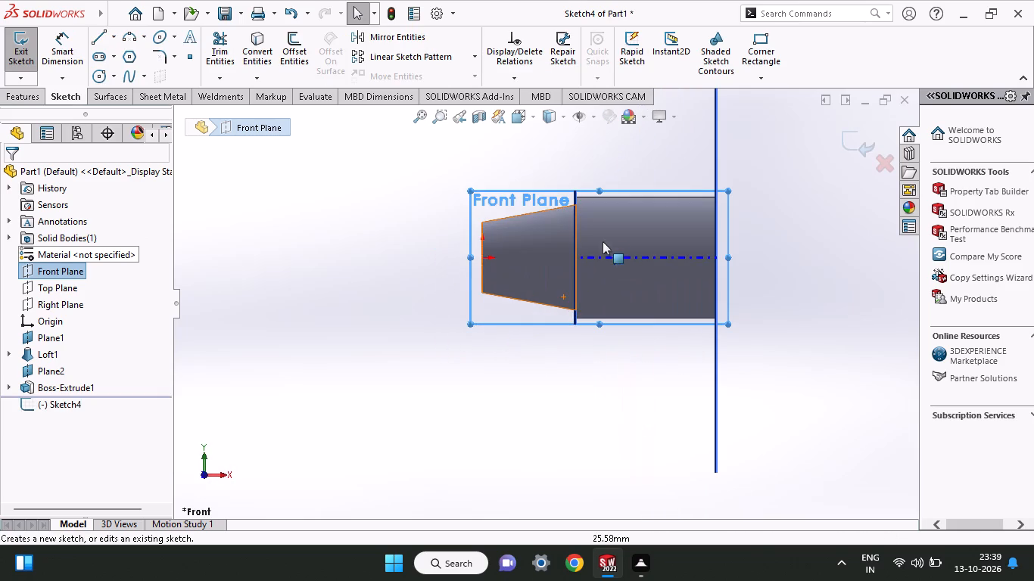
pyautogui.keyDown('ctrl'); pyautogui.scroll(-2, 606, 235); pyautogui.keyUp('ctrl')
pyautogui.keyDown('ctrl'); pyautogui.scroll(4, 606, 235); pyautogui.keyUp('ctrl')
pyautogui.keyDown('ctrl'); pyautogui.scroll(-4, 606, 235); pyautogui.keyUp('ctrl')
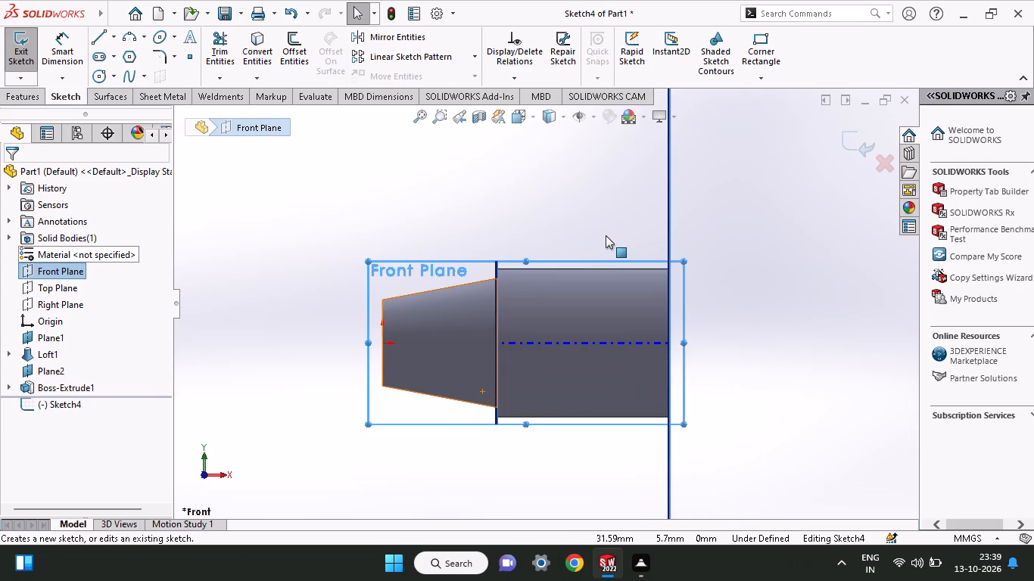
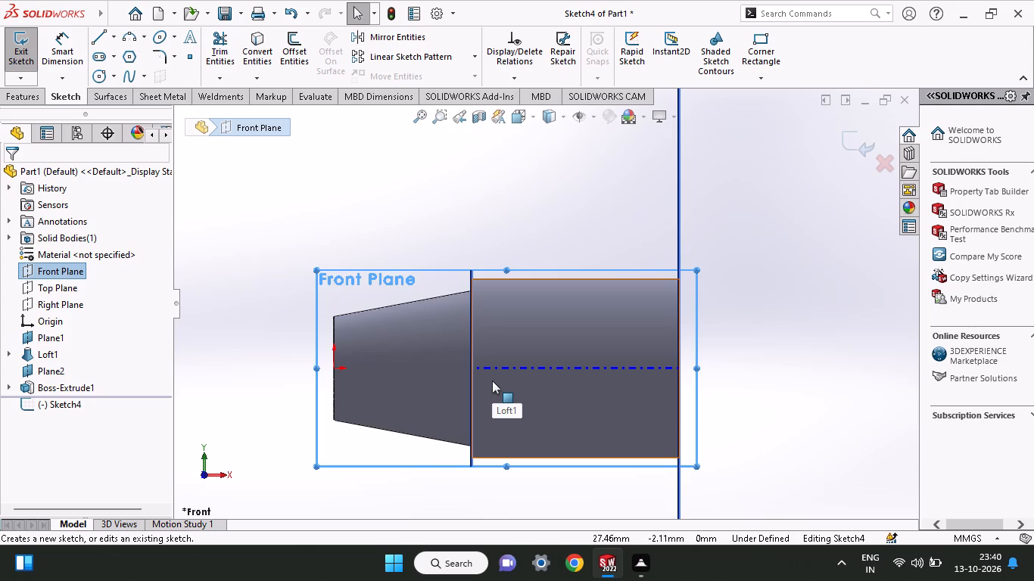
# Sketch a horizontal line along the tapered section's axis, from the centre of its large end to the origin.
pyautogui.click(99, 45)
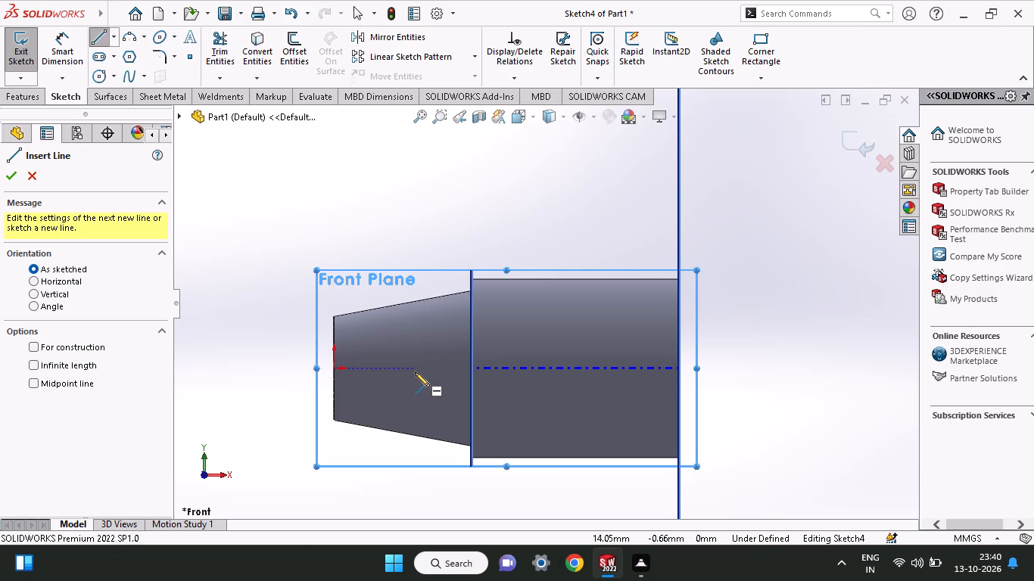
pyautogui.click(469, 367)
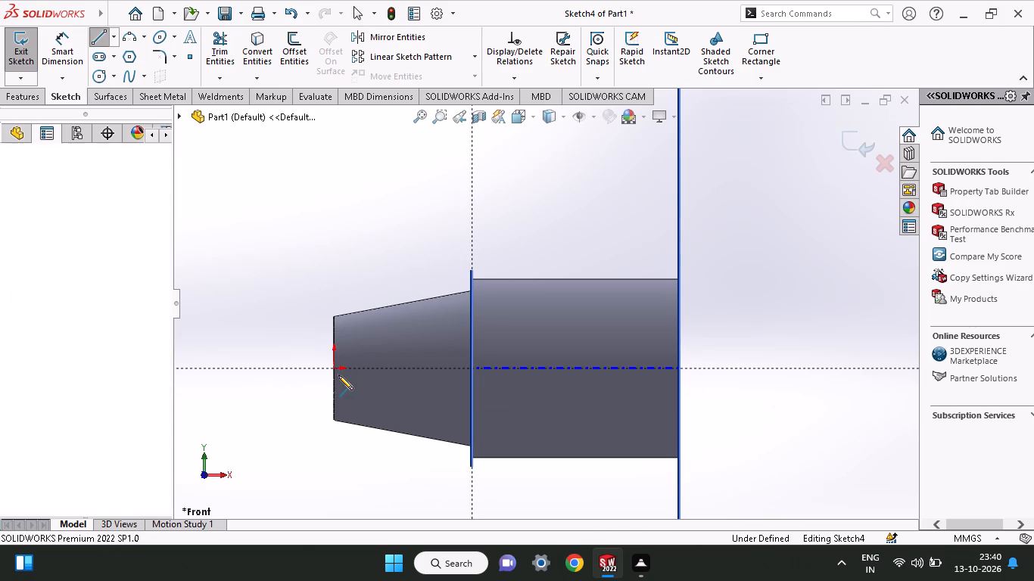
pyautogui.click(334, 370)
pyautogui.rightClick(280, 349)
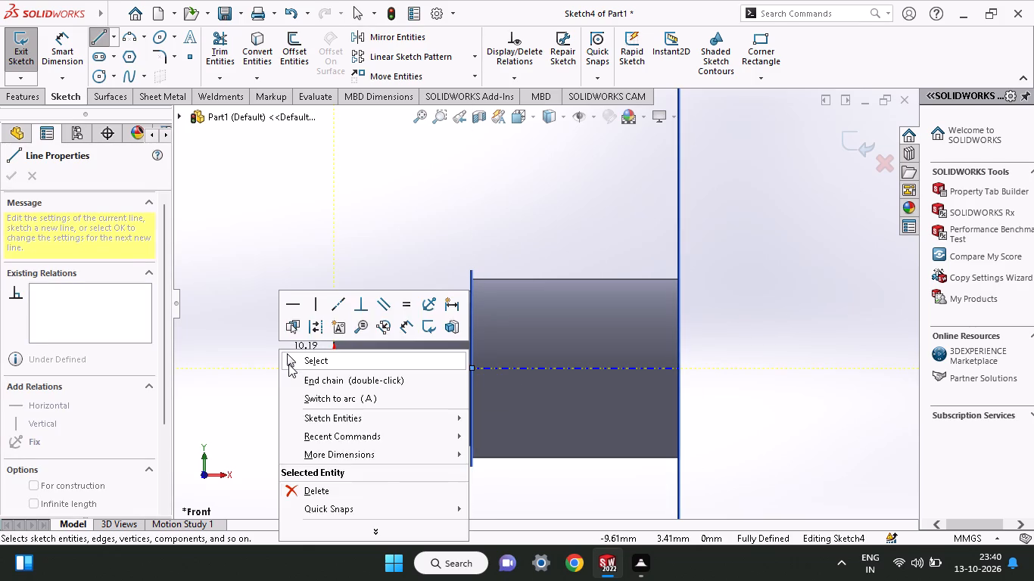
pyautogui.click(291, 364)
# Sketch a slanted line about 21.5 mm long from the axis line's midpoint, up past the tapered section's outline, leaning toward the small end.
pyautogui.click(106, 37)
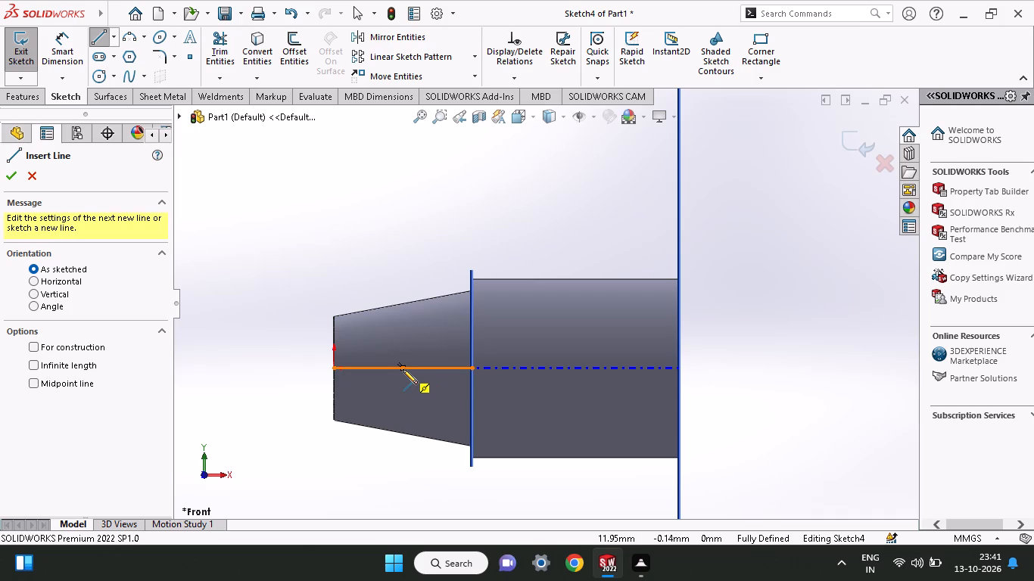
pyautogui.click(403, 369)
pyautogui.click(363, 251)
pyautogui.rightClick(293, 238)
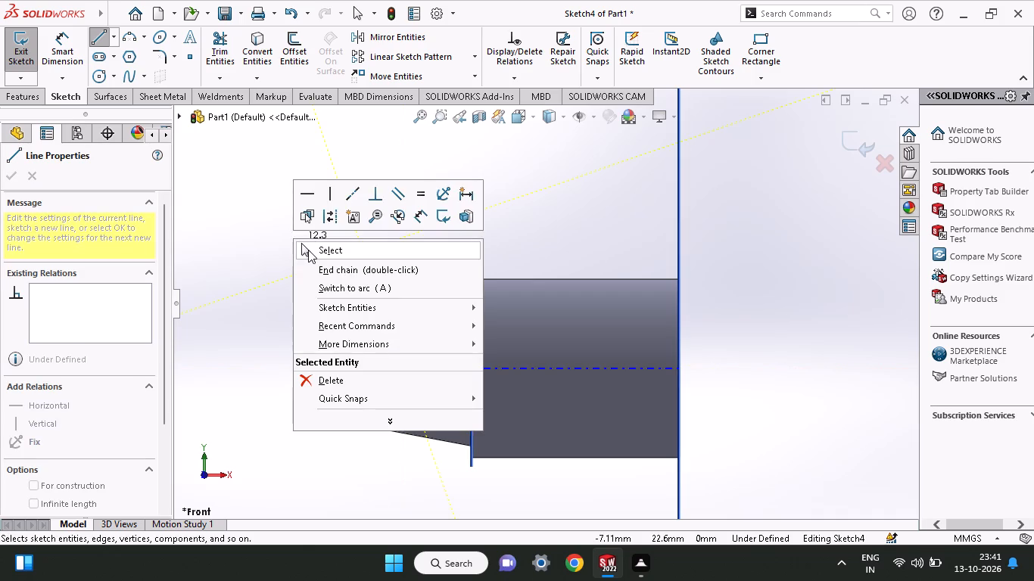
pyautogui.click(308, 250)
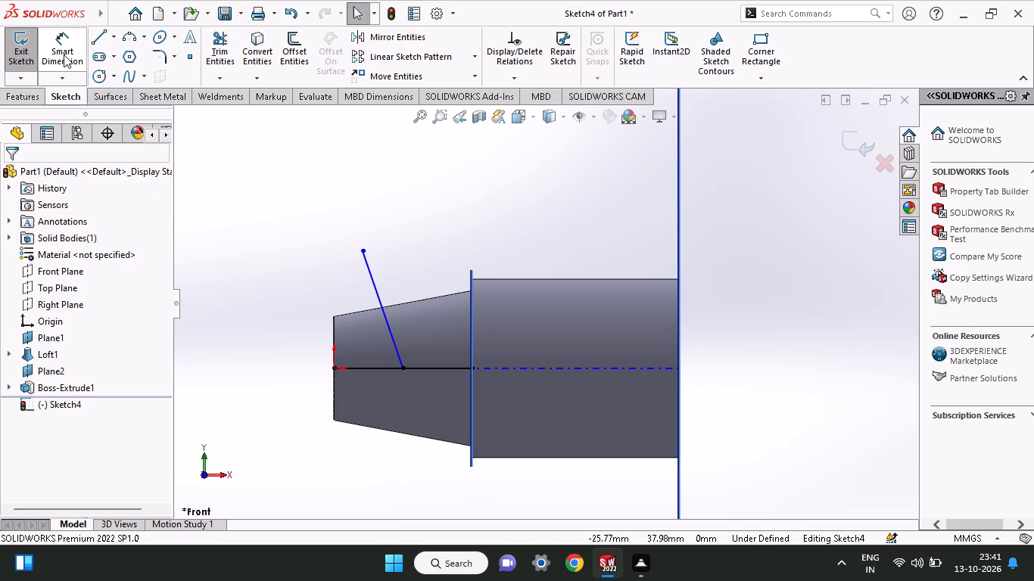
# Dimension the angle between the slanted line and the horizontal axis line, on the side of the small end.
pyautogui.click(64, 54)
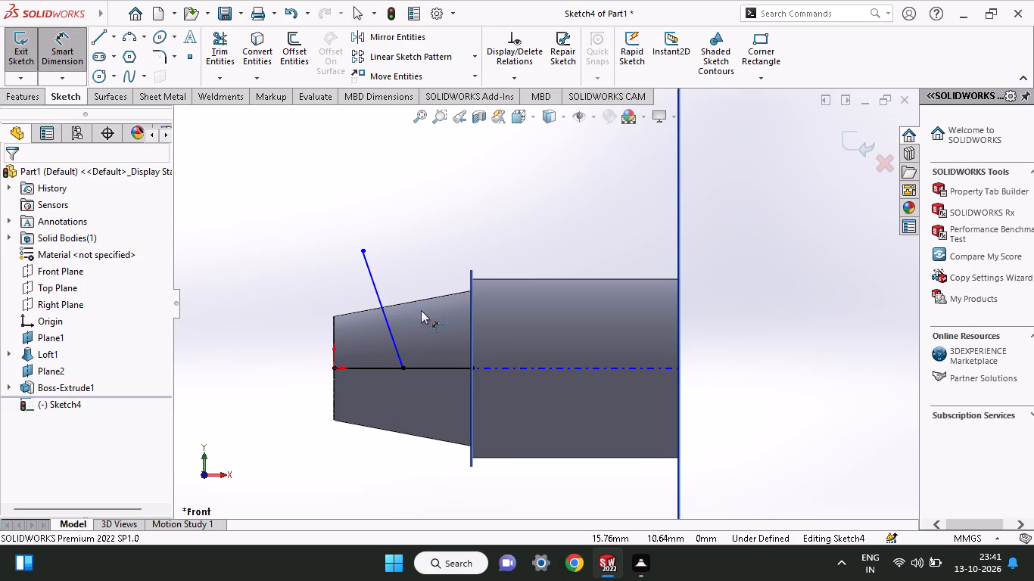
pyautogui.click(373, 366)
pyautogui.click(388, 329)
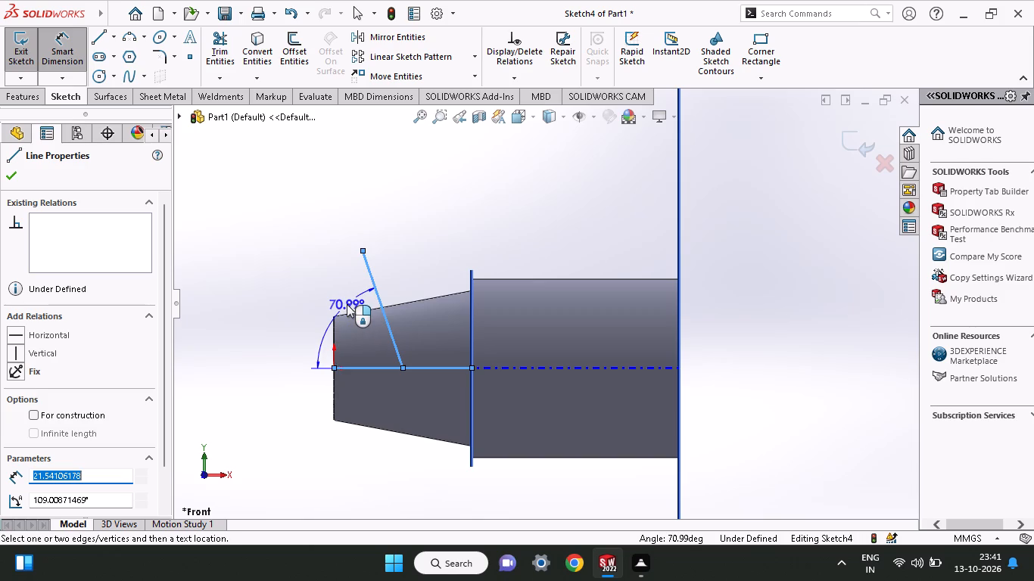
pyautogui.click(347, 304)
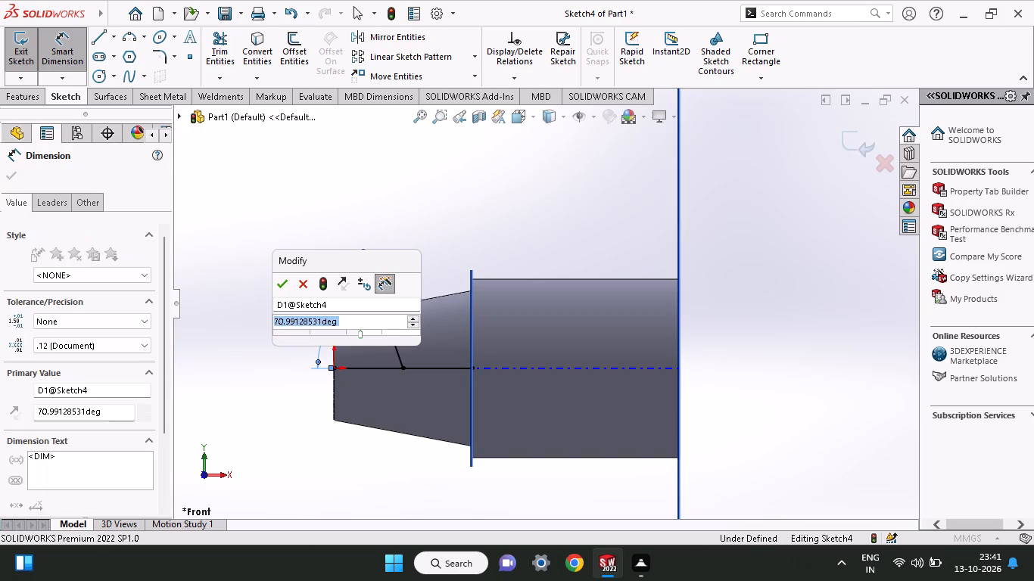
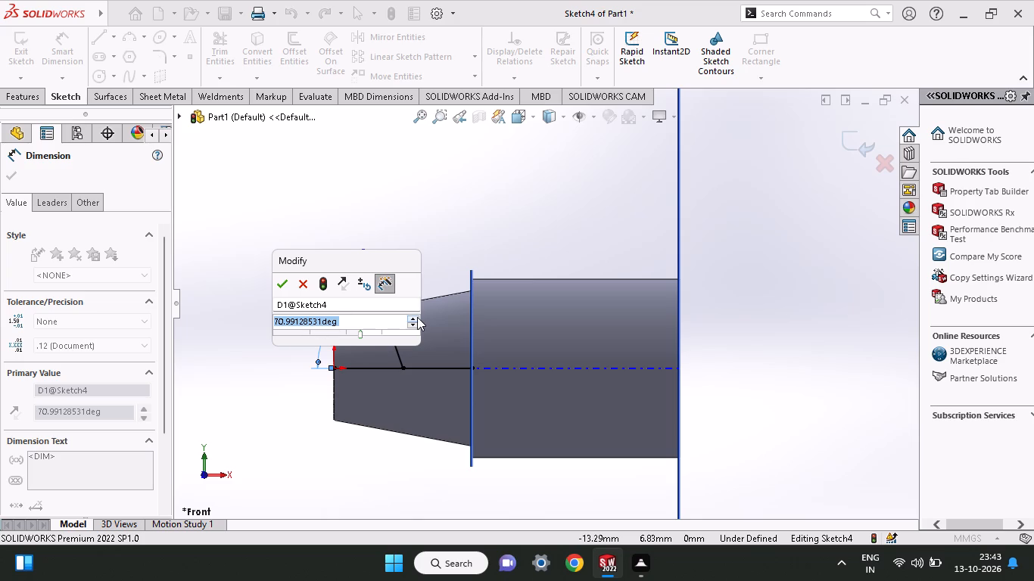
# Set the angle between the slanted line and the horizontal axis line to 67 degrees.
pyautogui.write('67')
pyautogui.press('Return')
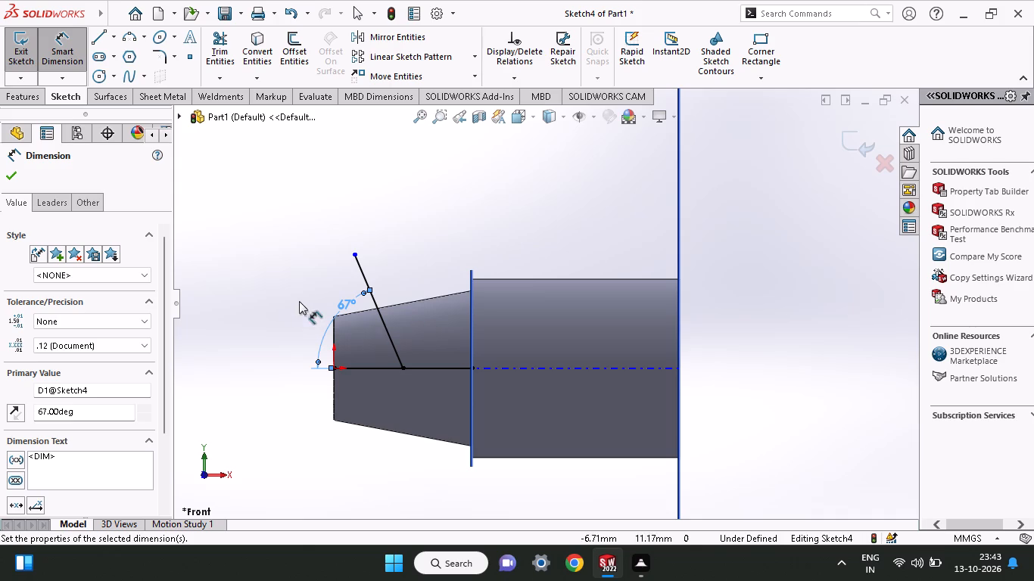
# Change the angle between the slanted line and the horizontal axis line to 64 degrees.
pyautogui.doubleClick(347, 306)
pyautogui.write('64')
pyautogui.press('Return')
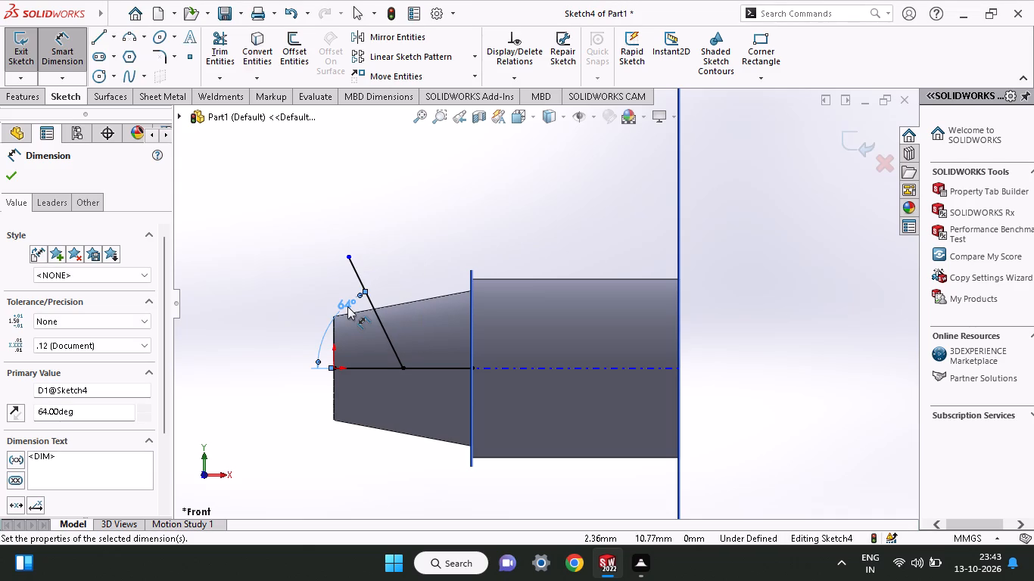
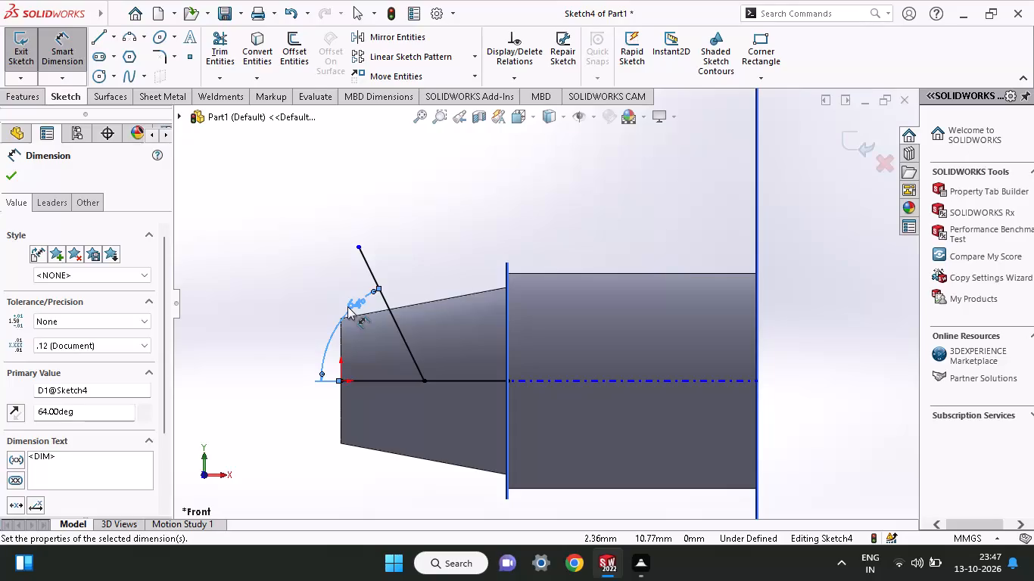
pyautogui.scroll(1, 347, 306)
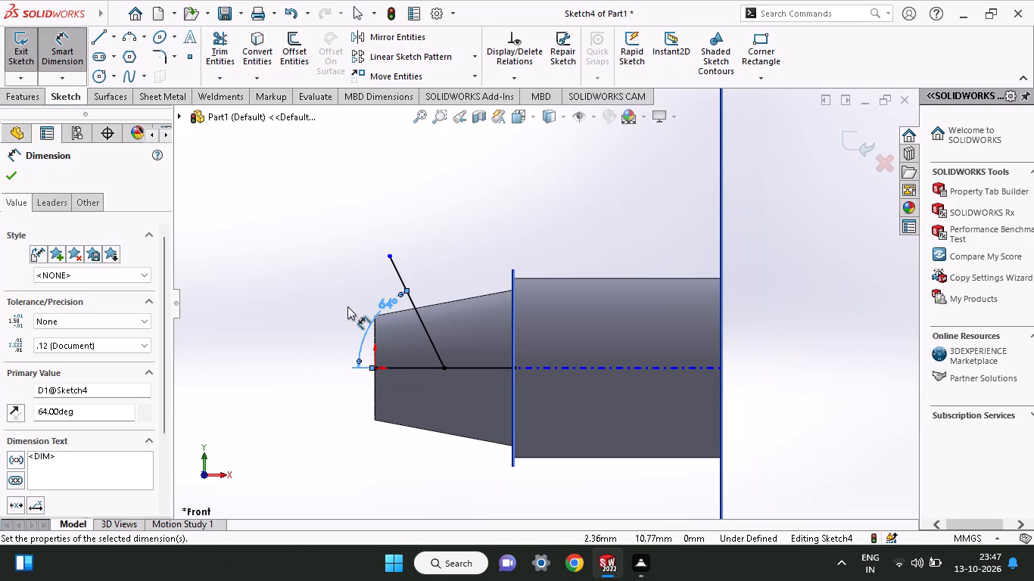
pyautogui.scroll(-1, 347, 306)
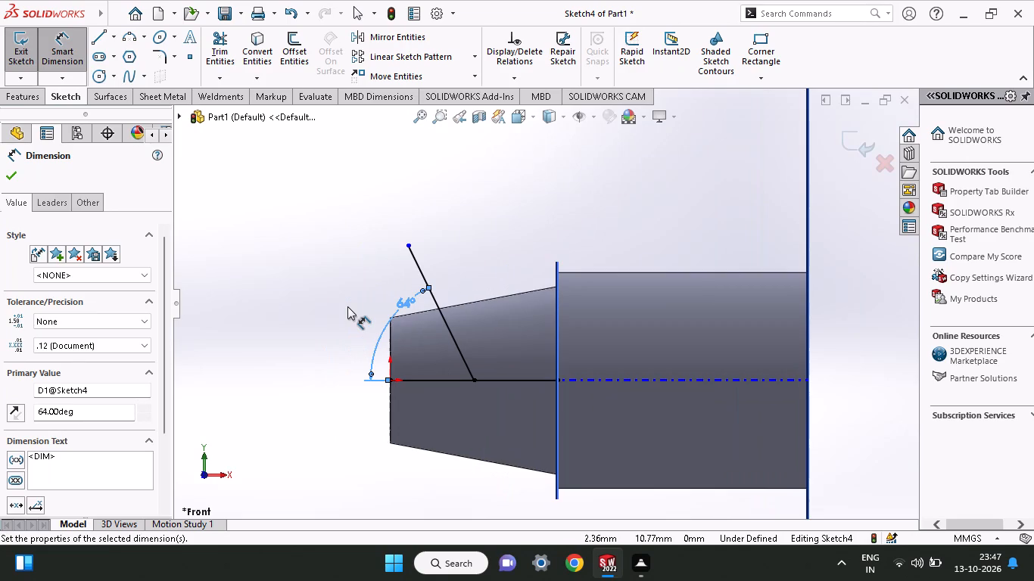
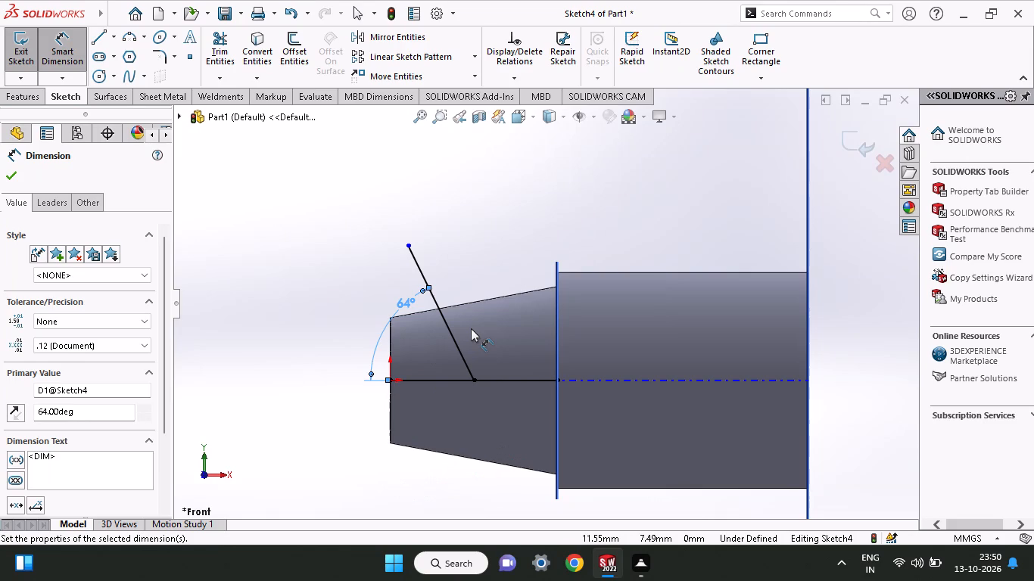
# Undo the 64-degree angle dimension and the slanted line in the Front Plane sketch.
pyautogui.scroll(1, 471, 328)
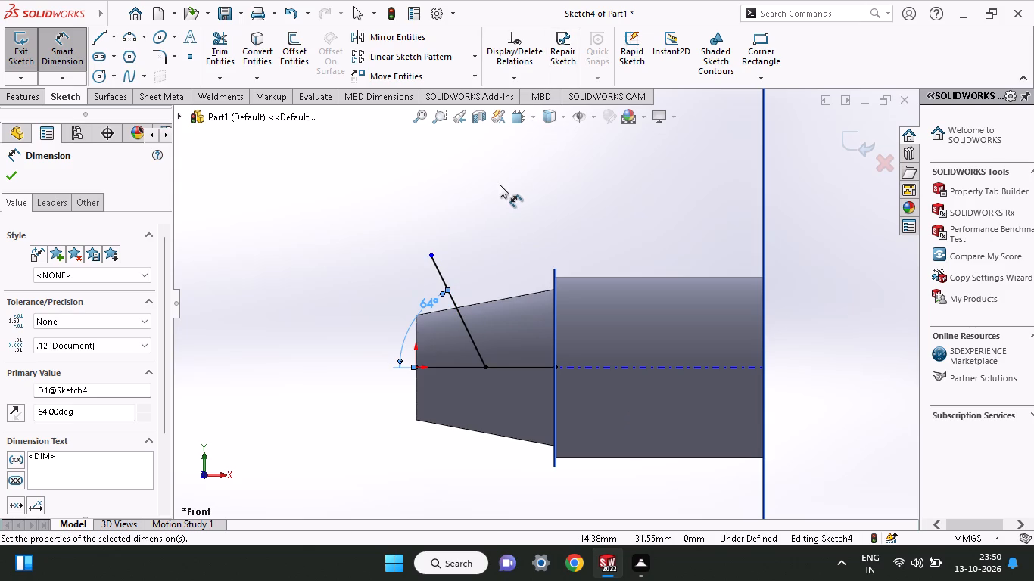
pyautogui.hotkey('ctrl', 'z')
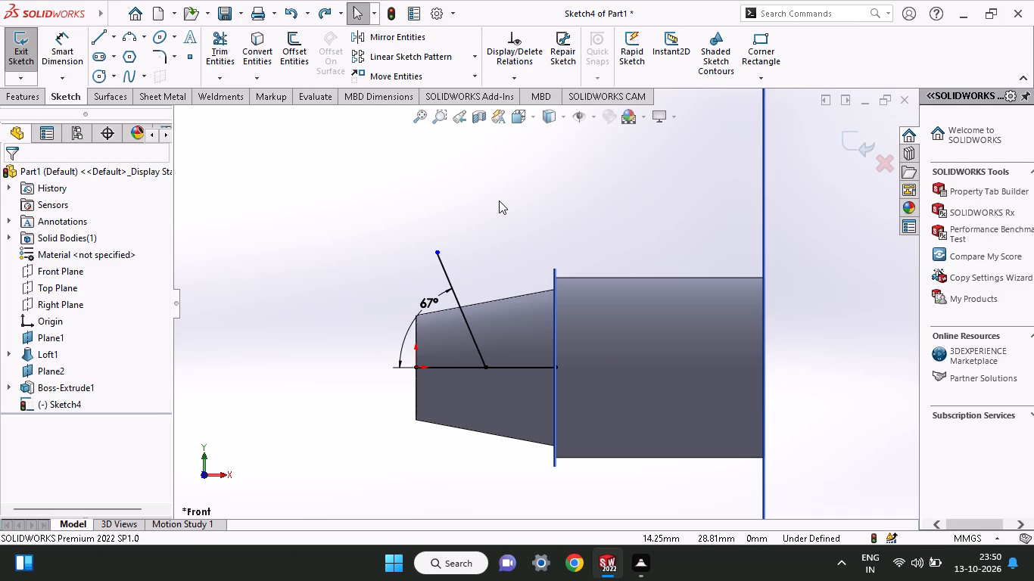
pyautogui.hotkey('ctrl', 'z')
pyautogui.hotkey('ctrl', 'z')
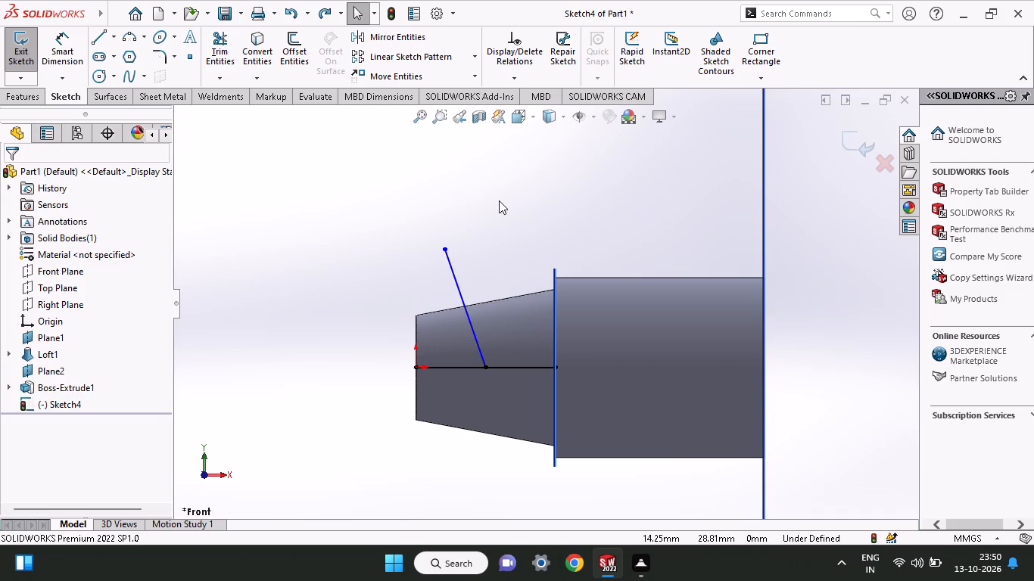
pyautogui.hotkey('ctrl', 'z')
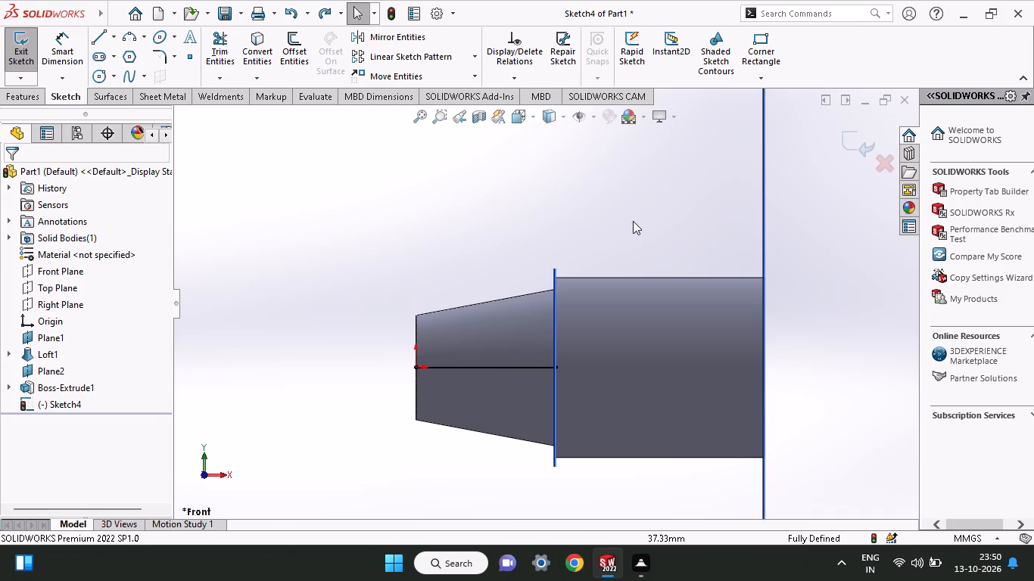
# Exit the Front Plane sketch so reference geometry can be added to the part.
pyautogui.click(61, 292)
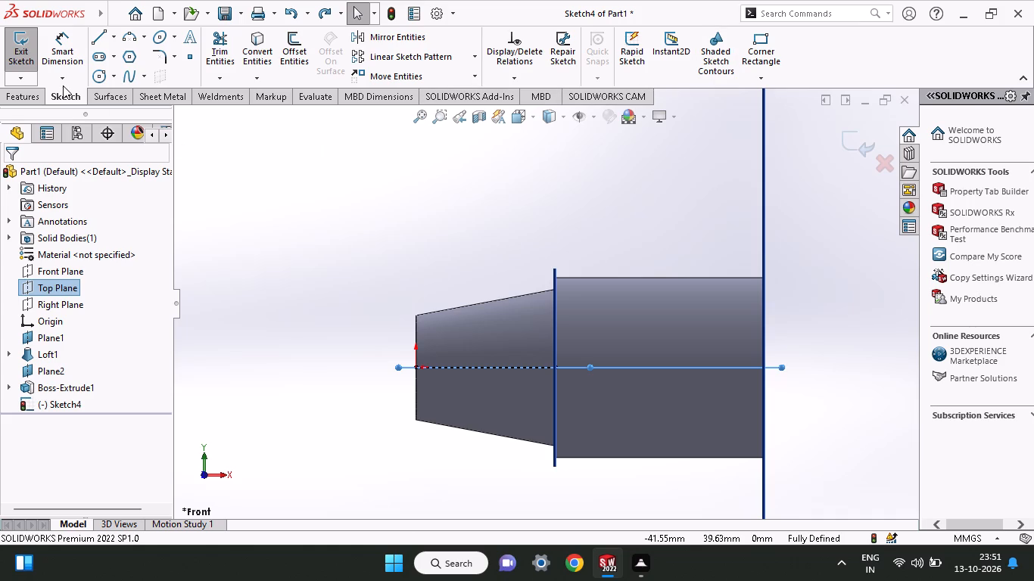
pyautogui.click(20, 97)
pyautogui.click(593, 76)
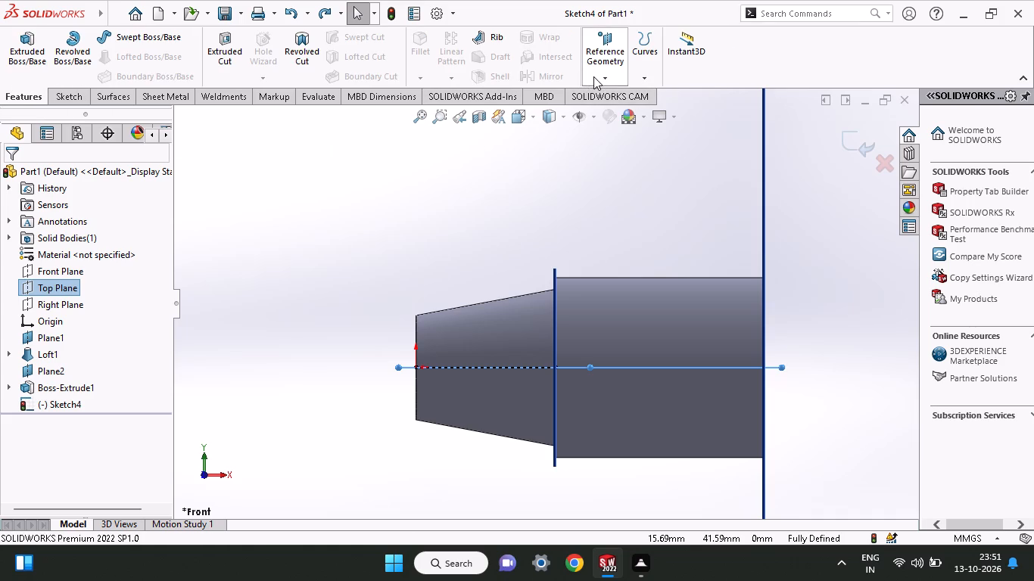
pyautogui.click(603, 155)
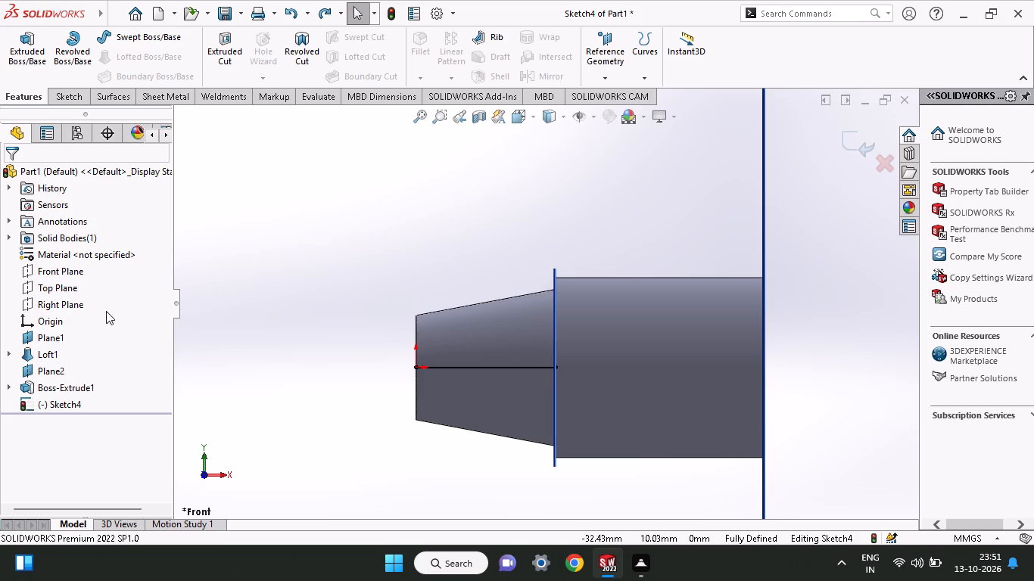
pyautogui.click(70, 291)
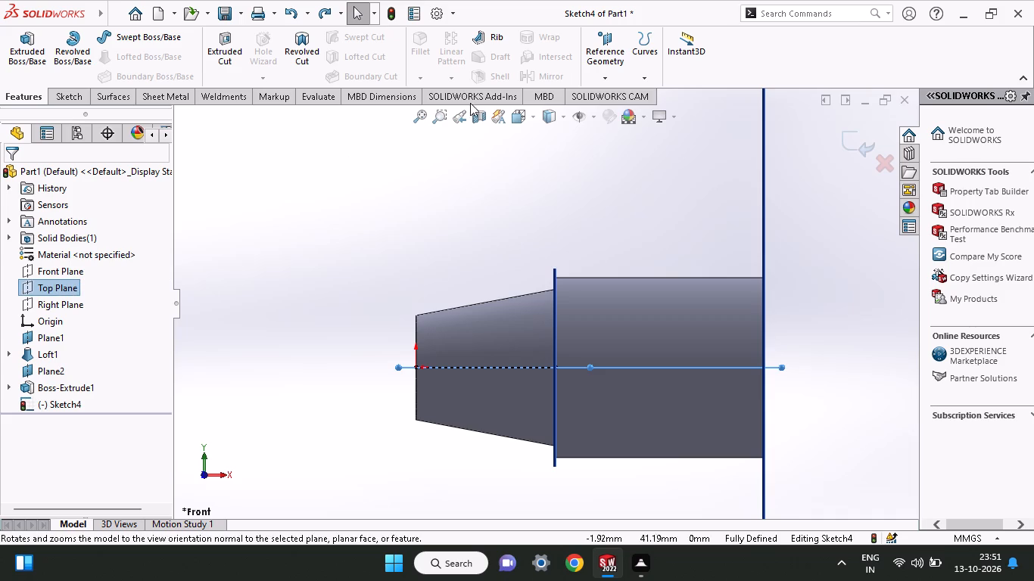
pyautogui.click(591, 67)
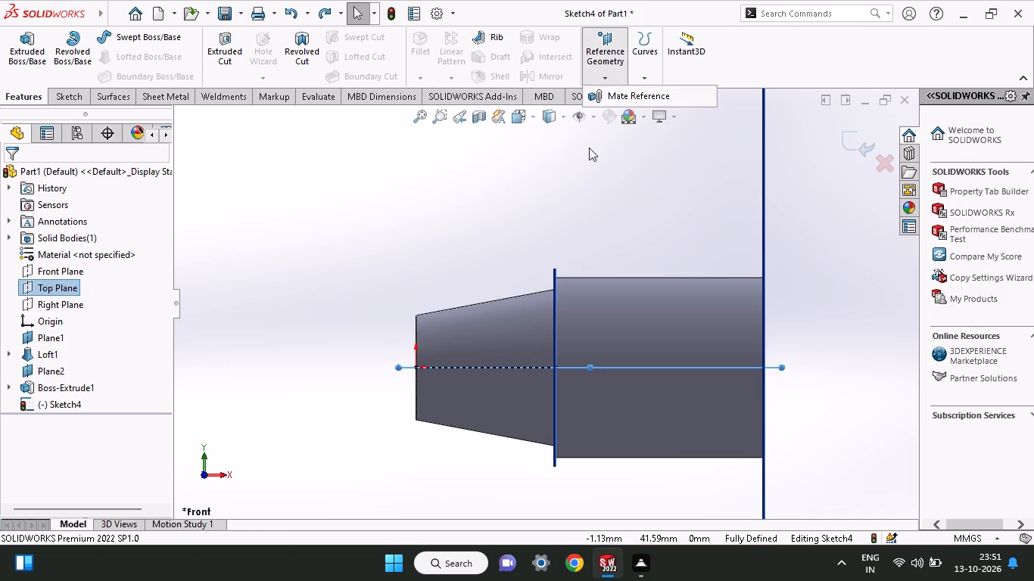
pyautogui.rightClick(589, 148)
pyautogui.click(755, 130)
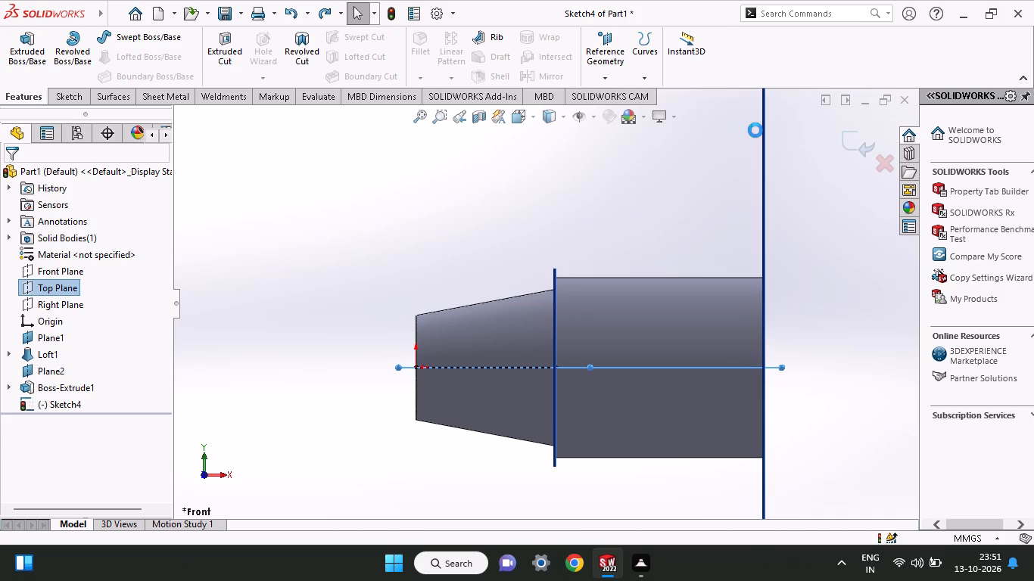
# Create a reference plane offset 54 mm above the Top Plane.
pyautogui.click(58, 298)
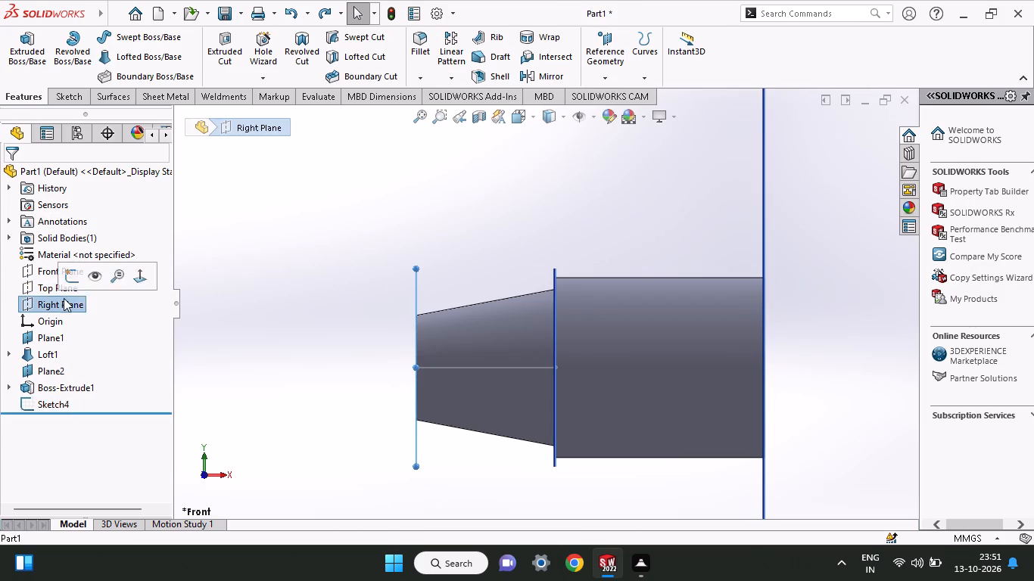
pyautogui.click(76, 287)
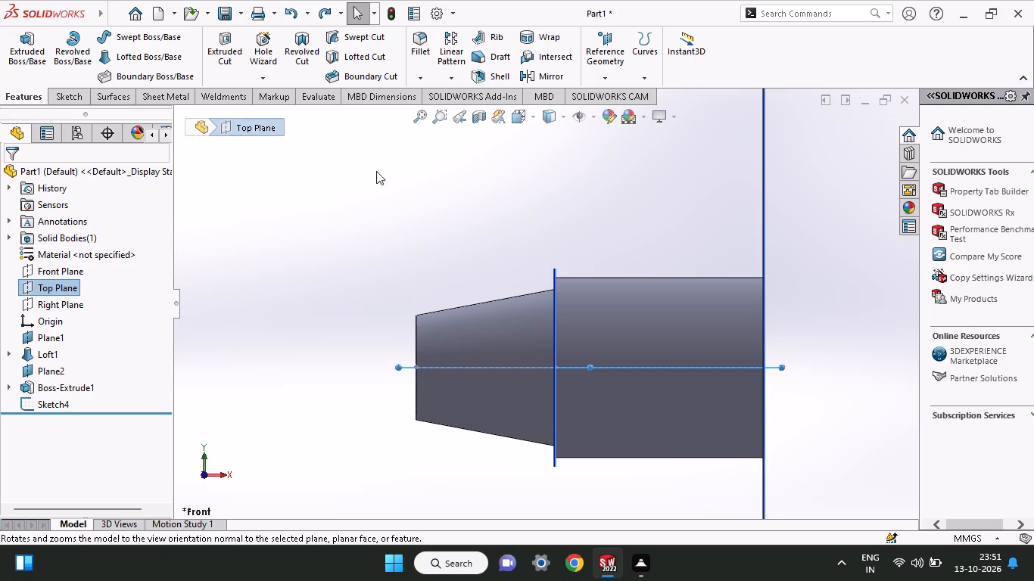
pyautogui.click(579, 73)
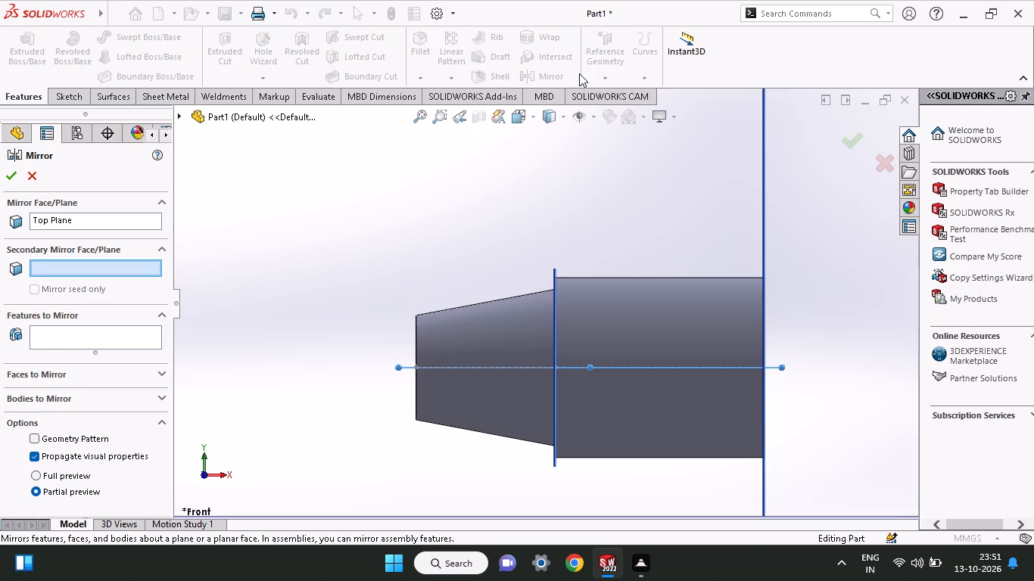
pyautogui.click(36, 182)
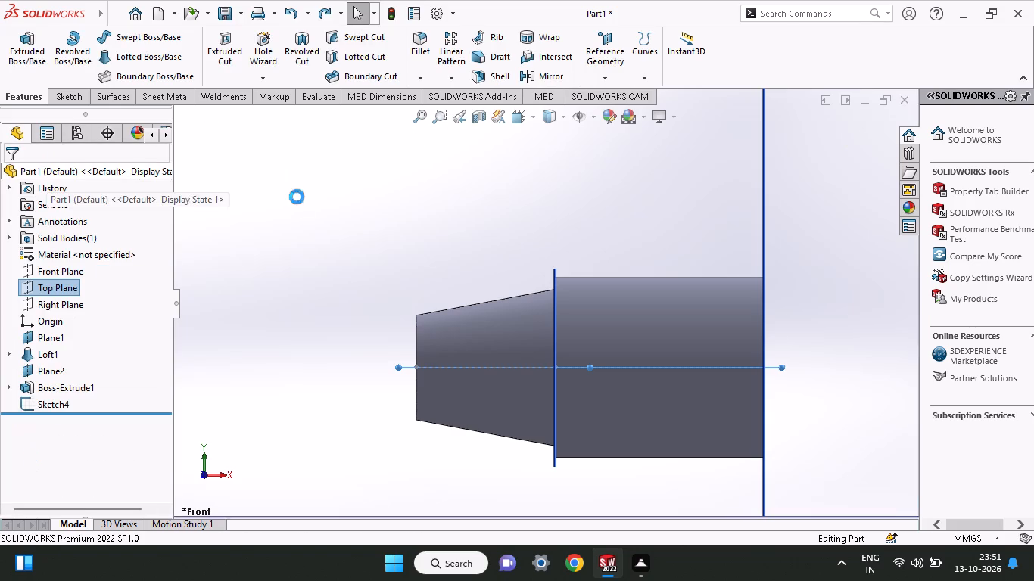
pyautogui.click(614, 77)
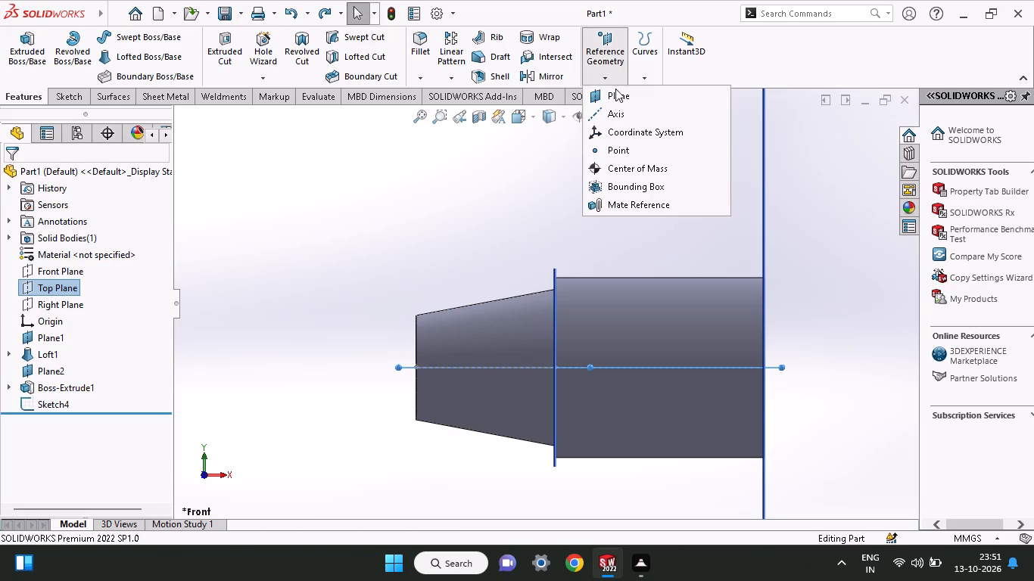
pyautogui.click(615, 103)
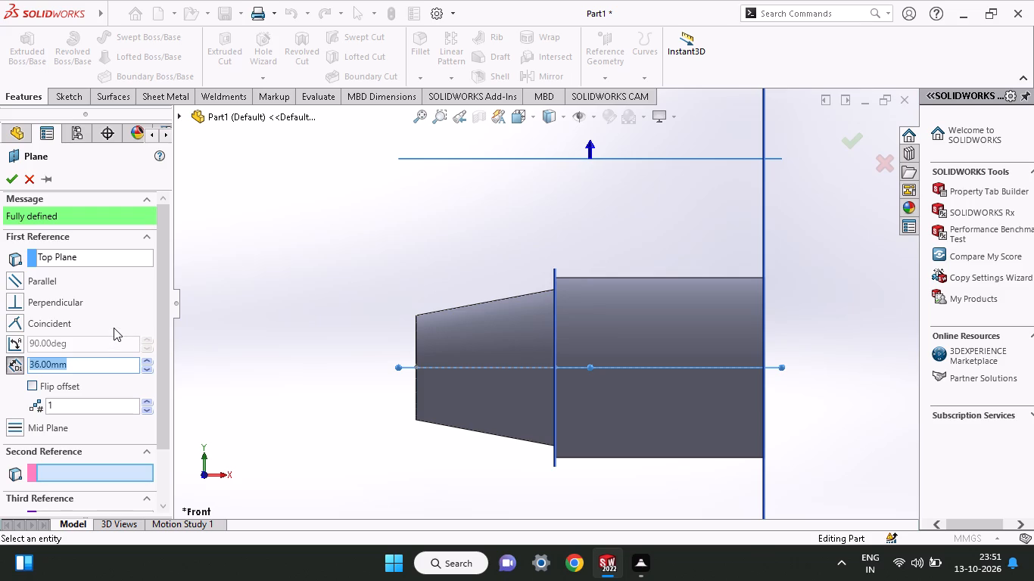
pyautogui.write('54')
pyautogui.press('Return')
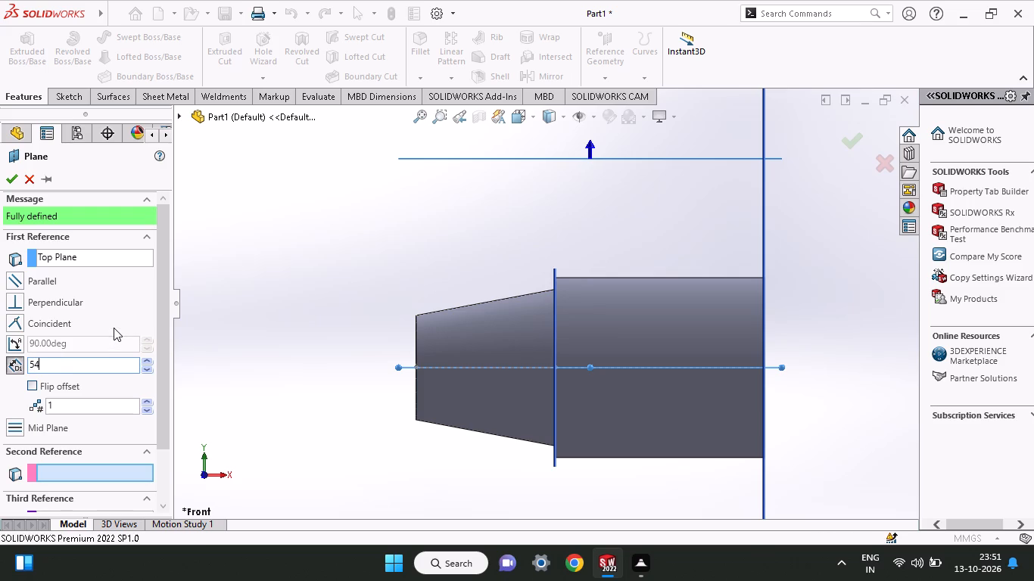
pyautogui.moveTo(525, 166); pyautogui.dragTo(543, 287, button='middle')
pyautogui.click(15, 182)
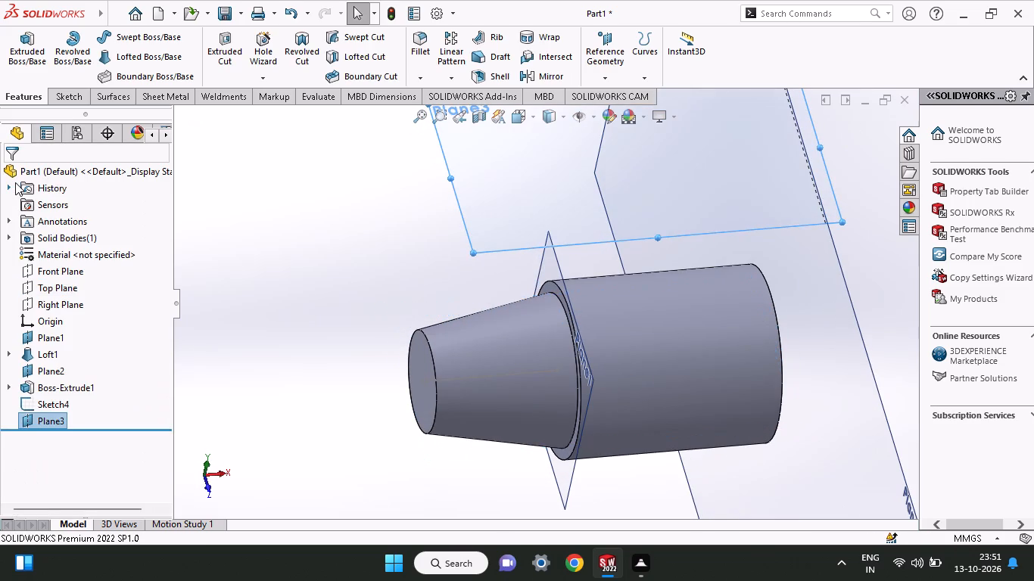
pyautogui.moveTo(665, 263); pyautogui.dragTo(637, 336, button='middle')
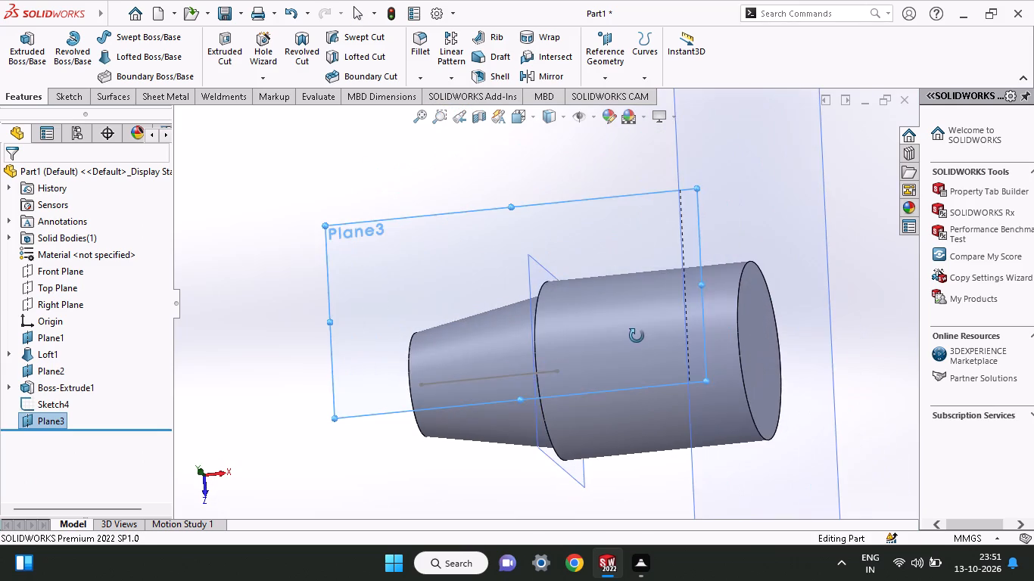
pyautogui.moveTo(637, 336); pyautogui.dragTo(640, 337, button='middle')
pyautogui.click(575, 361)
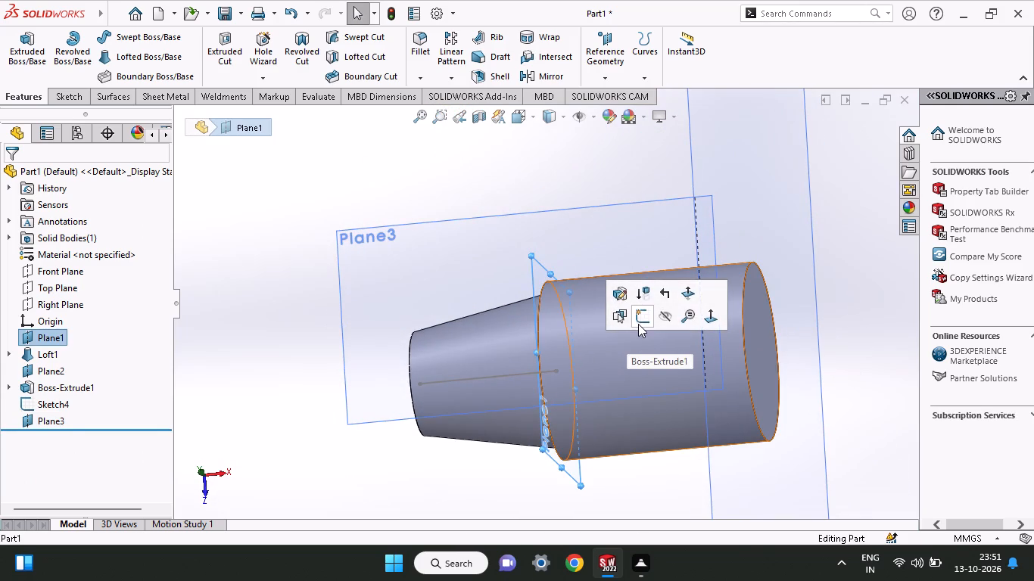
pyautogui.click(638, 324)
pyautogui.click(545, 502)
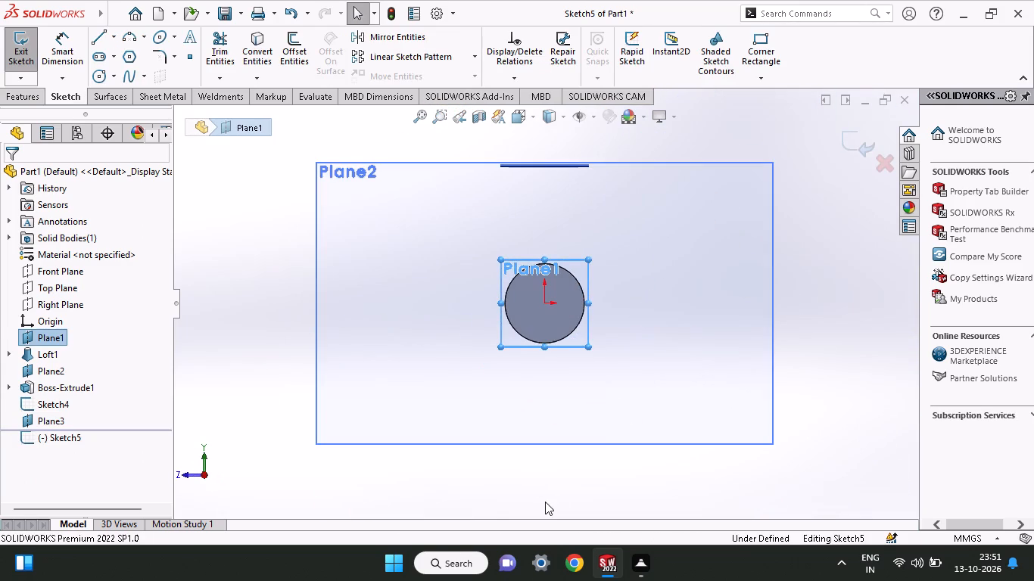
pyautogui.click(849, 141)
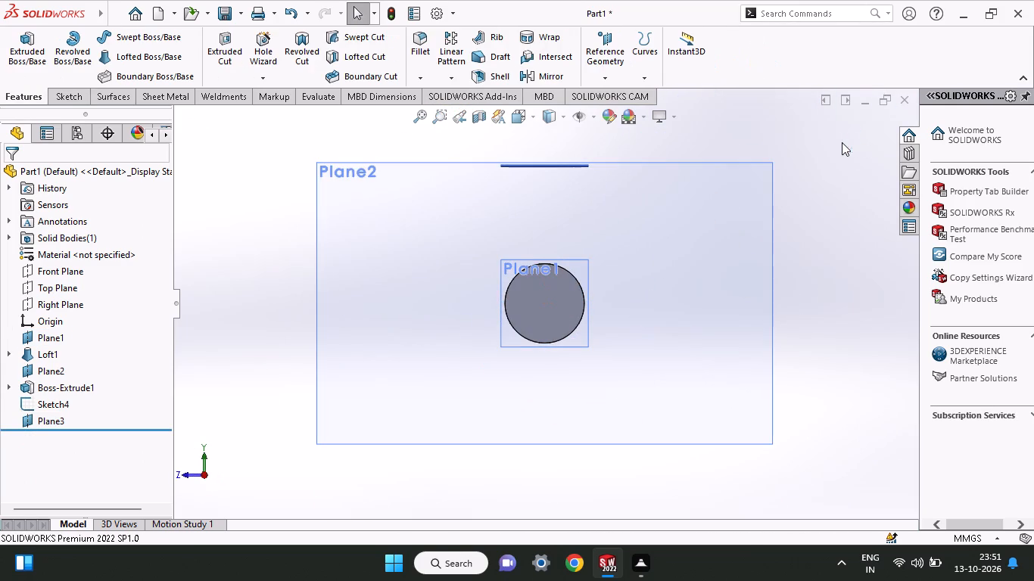
# Start a new sketch on Plane3, the plane offset above the part.
pyautogui.moveTo(762, 237); pyautogui.dragTo(811, 420, button='middle')
pyautogui.moveTo(821, 447); pyautogui.dragTo(843, 466, button='middle')
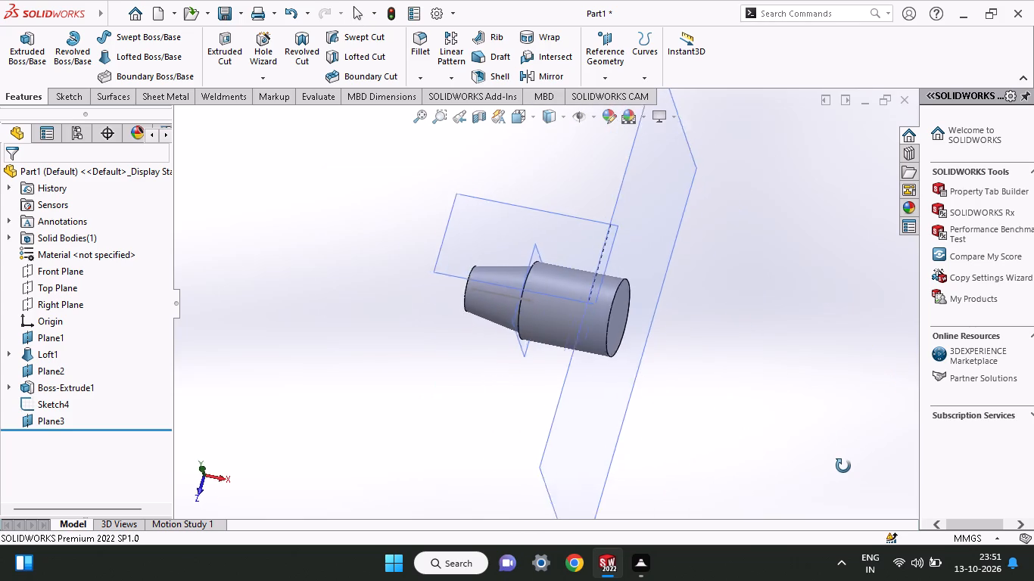
pyautogui.moveTo(843, 466); pyautogui.dragTo(870, 390, button='middle')
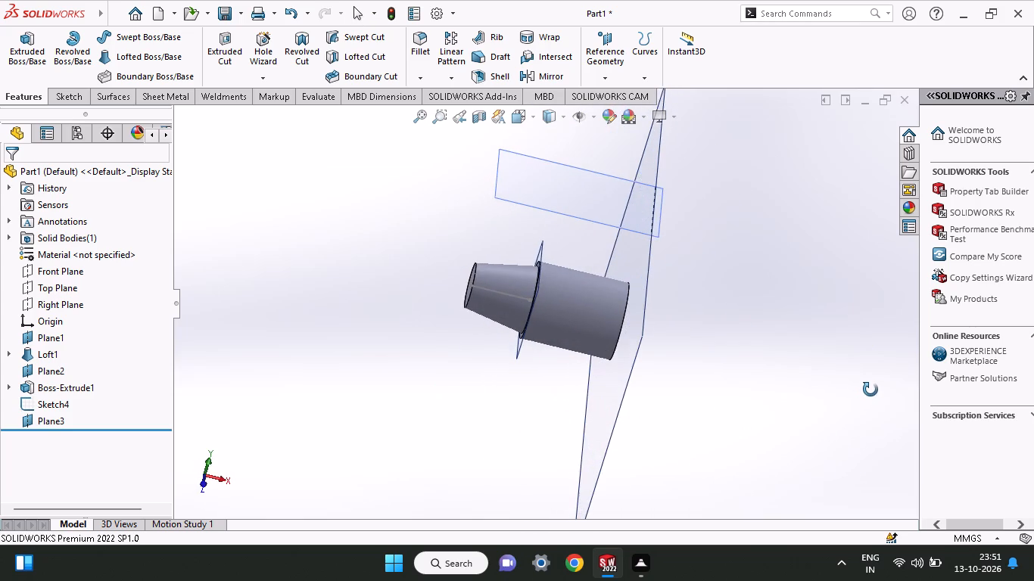
pyautogui.moveTo(870, 390); pyautogui.dragTo(862, 421, button='middle')
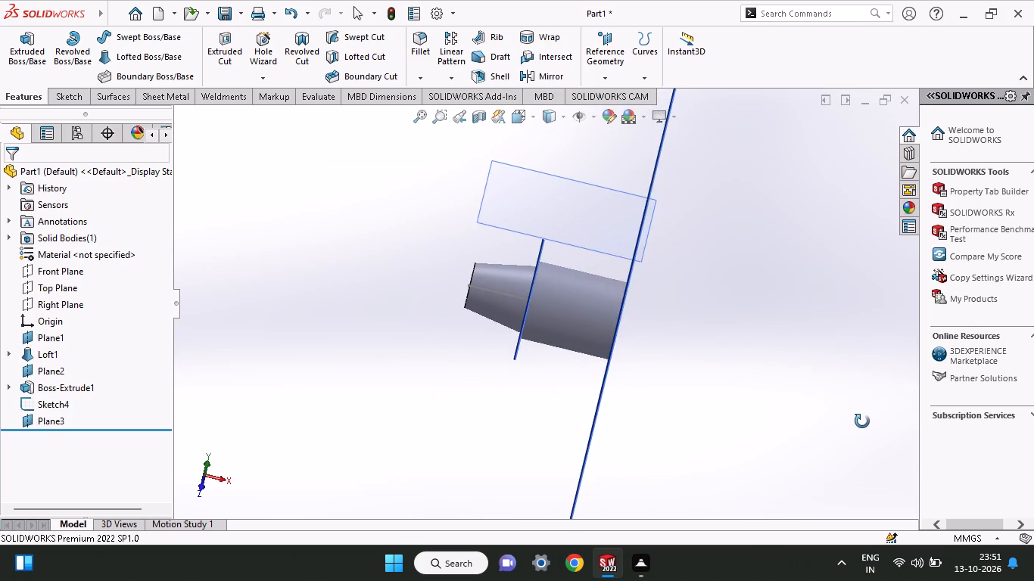
pyautogui.moveTo(862, 421); pyautogui.dragTo(878, 336, button='middle')
pyautogui.moveTo(787, 377); pyautogui.dragTo(757, 445, button='middle')
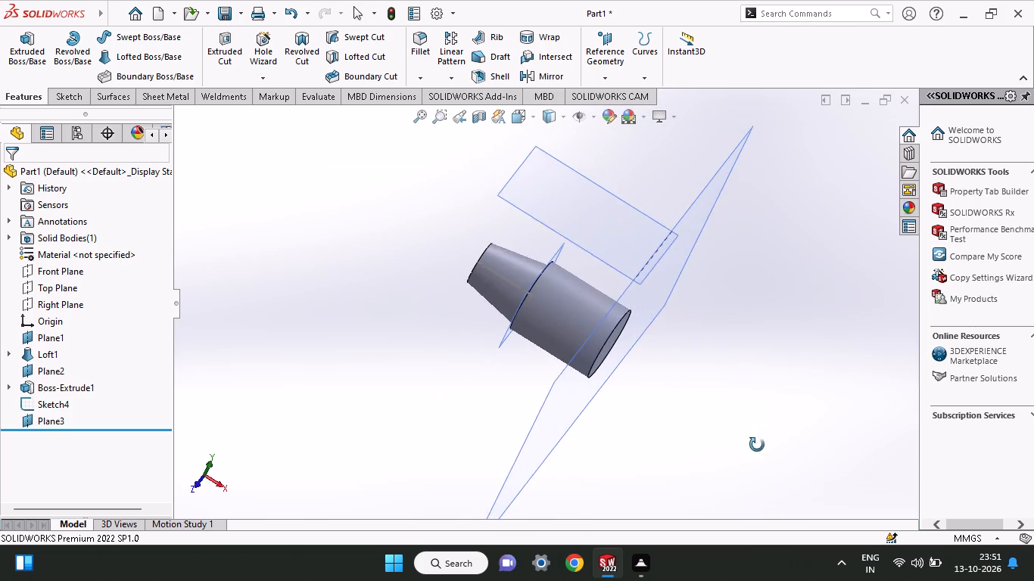
pyautogui.moveTo(757, 445); pyautogui.dragTo(752, 466, button='middle')
pyautogui.click(615, 267)
pyautogui.click(683, 229)
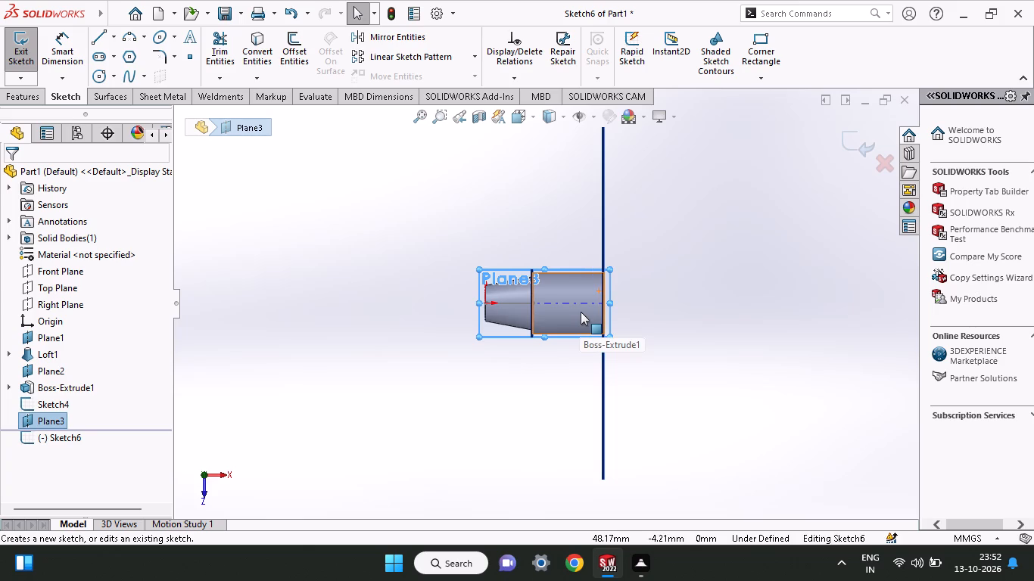
# Start the Line tool in the Plane3 sketch for a line at the cylinder's free end.
pyautogui.keyDown('ctrl'); pyautogui.scroll(2, 581, 312); pyautogui.keyUp('ctrl')
pyautogui.keyDown('ctrl'); pyautogui.scroll(-7, 581, 312); pyautogui.keyUp('ctrl')
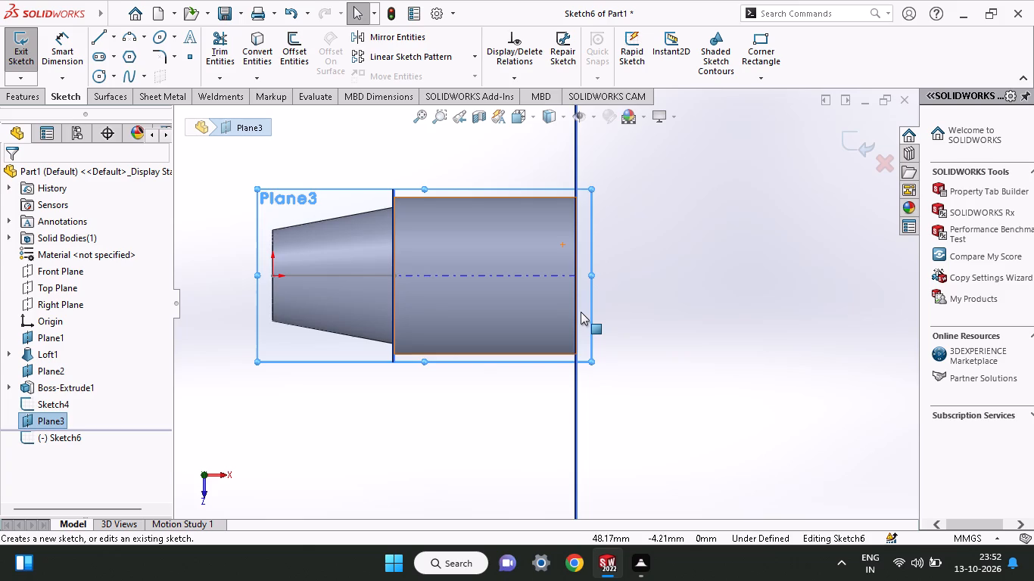
pyautogui.keyDown('ctrl'); pyautogui.scroll(-2, 581, 312); pyautogui.keyUp('ctrl')
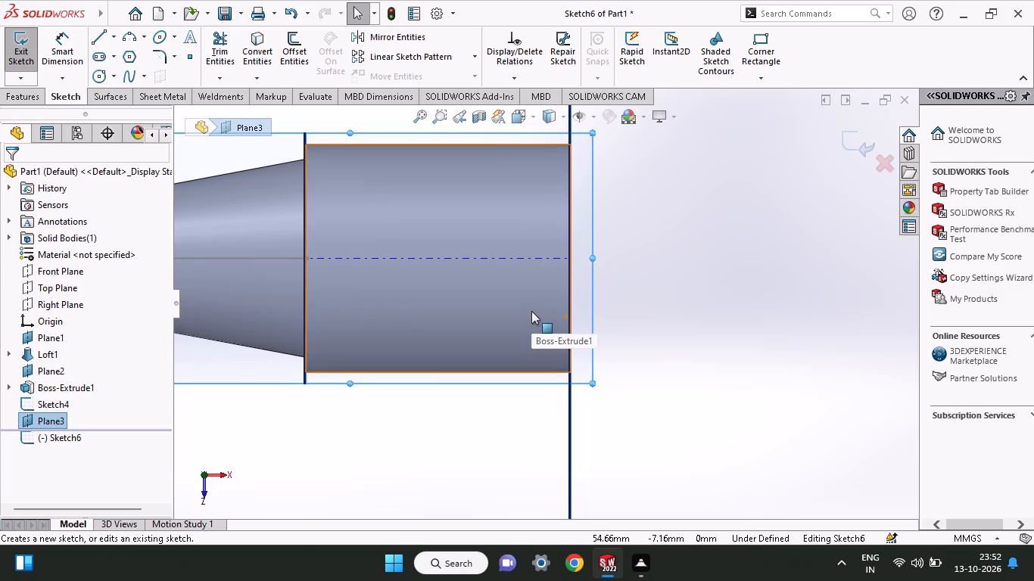
pyautogui.click(95, 27)
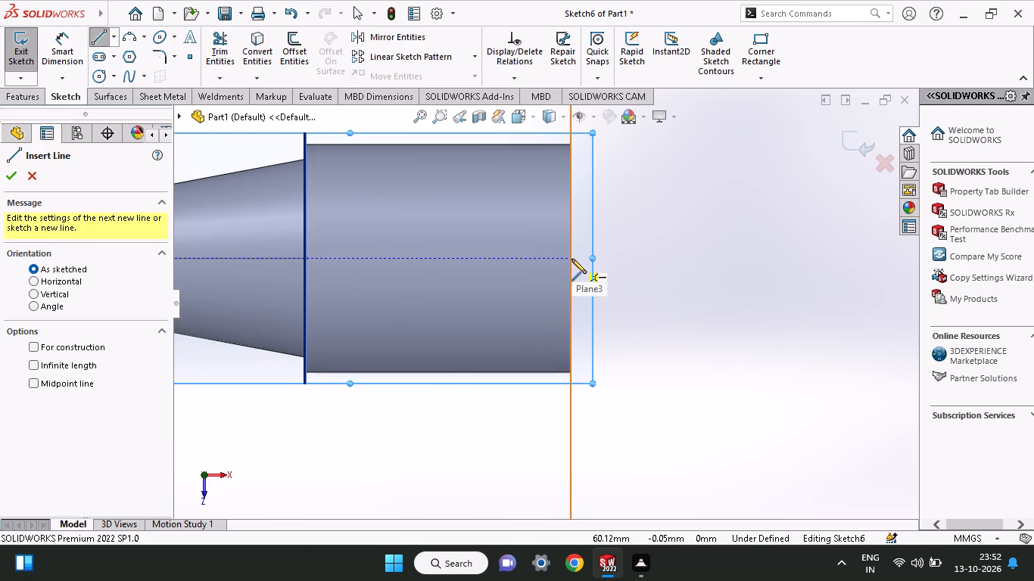
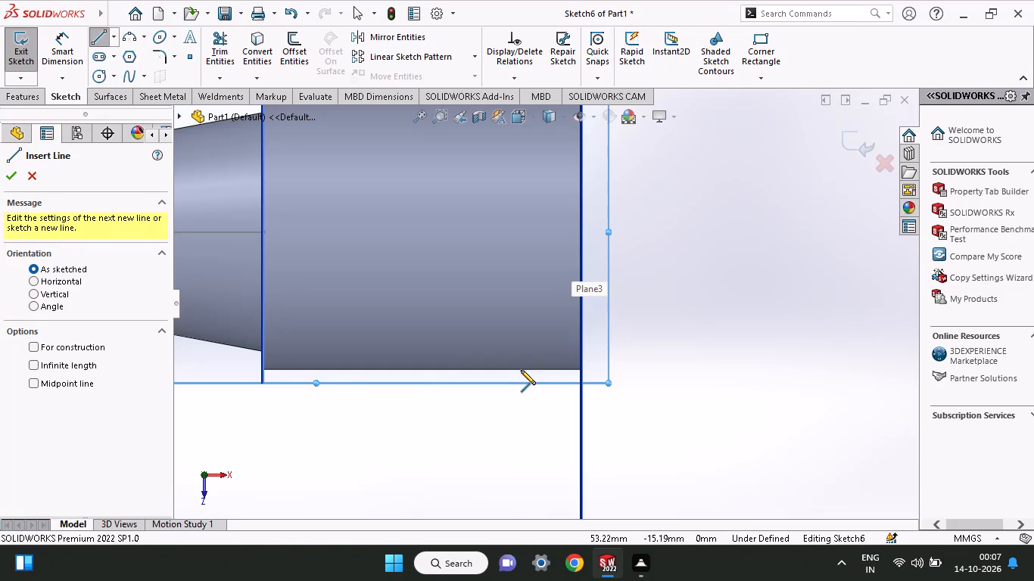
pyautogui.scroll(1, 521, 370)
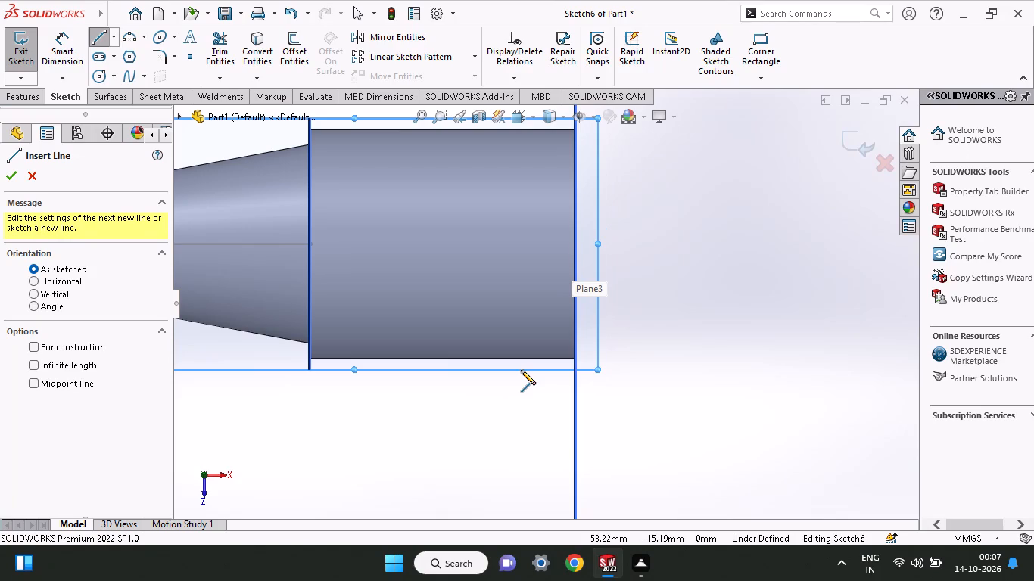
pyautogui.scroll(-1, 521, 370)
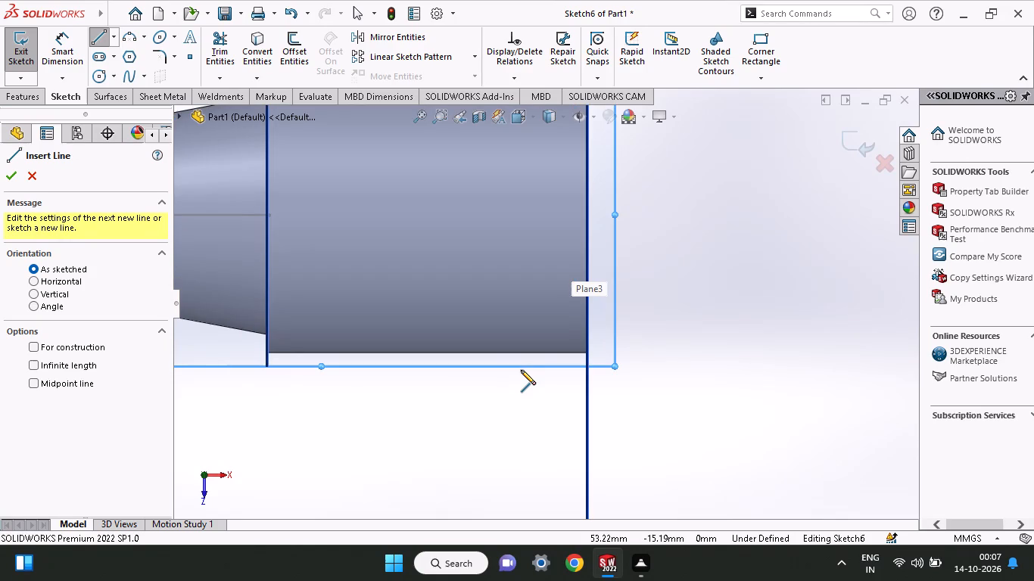
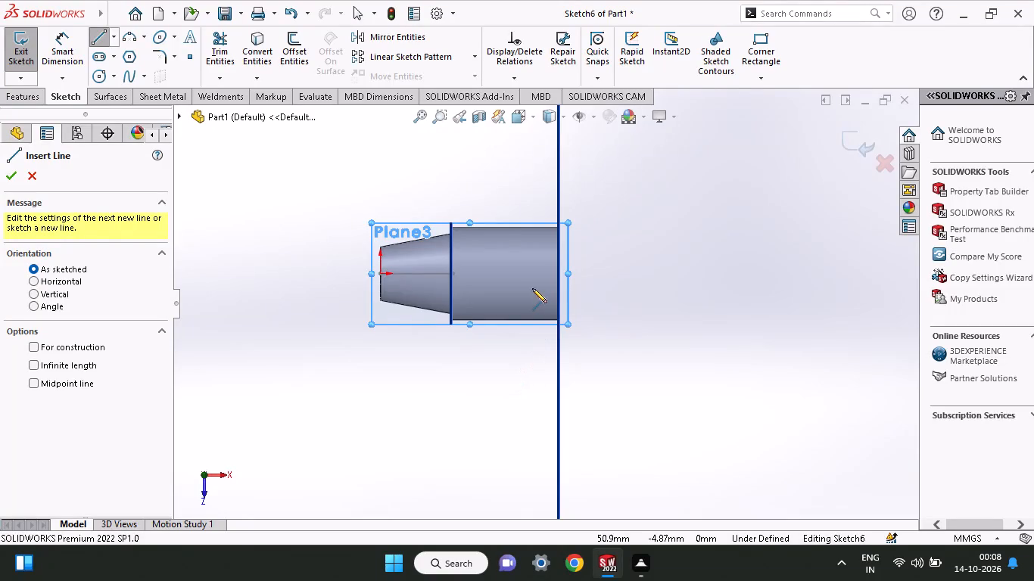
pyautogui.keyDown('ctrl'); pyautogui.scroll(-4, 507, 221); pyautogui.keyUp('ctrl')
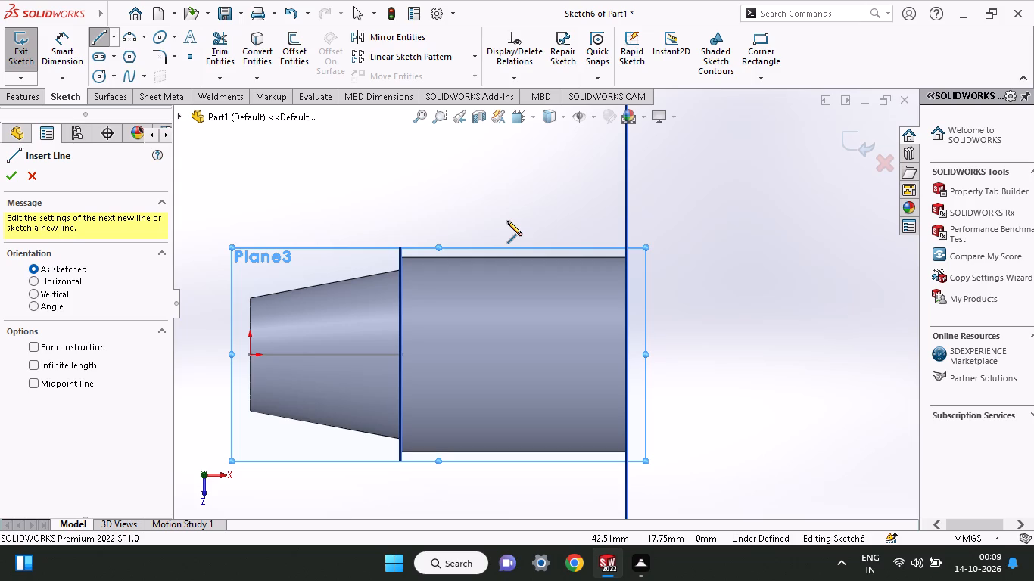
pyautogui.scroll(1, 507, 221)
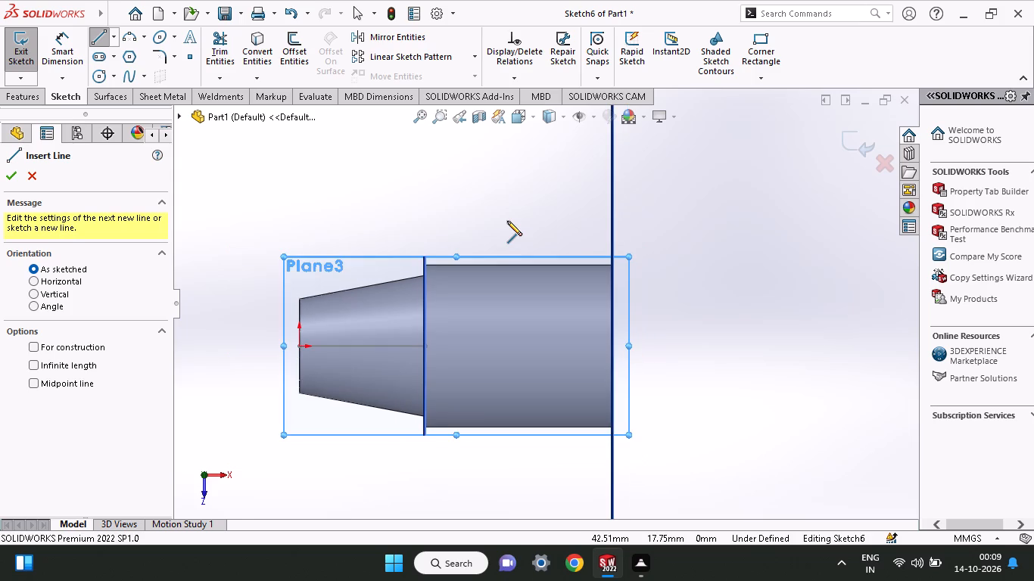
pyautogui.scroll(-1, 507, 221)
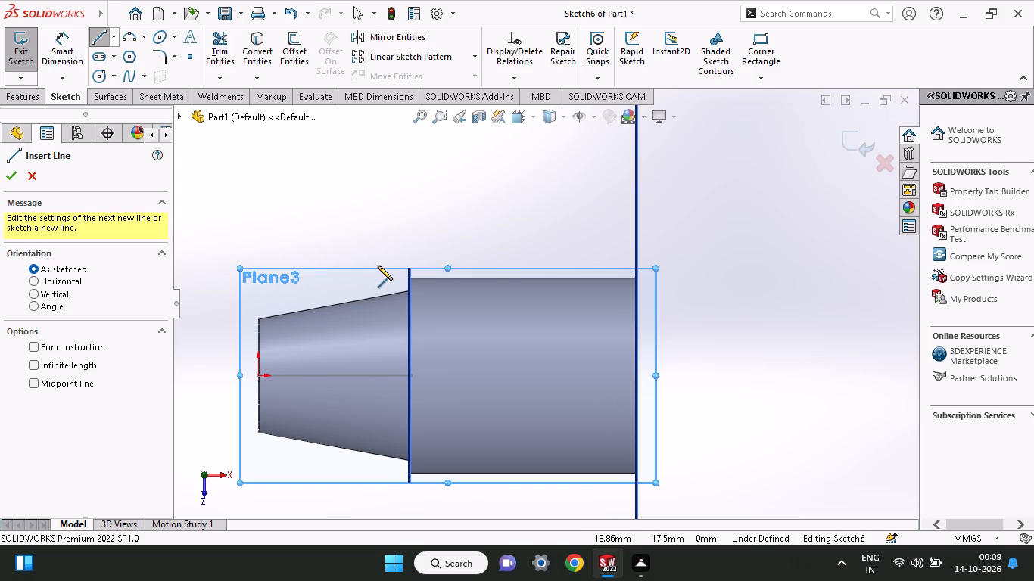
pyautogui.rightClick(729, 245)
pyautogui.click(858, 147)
# Start a sketch on Plane3 and draw a horizontal line about 34 mm long along the cylinder's axis, spanning the cylinder from end to end.
pyautogui.moveTo(783, 262); pyautogui.dragTo(785, 348, button='middle')
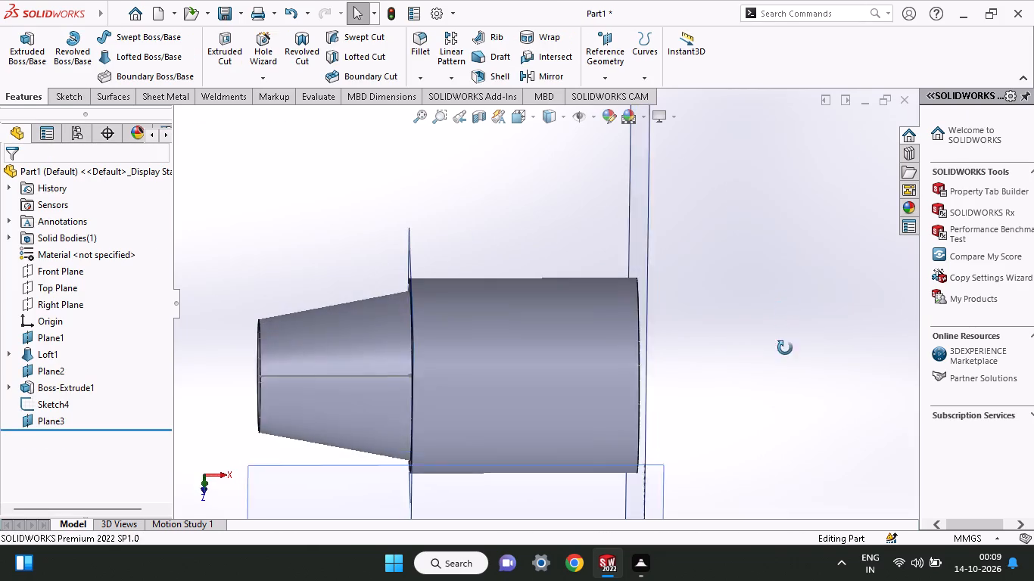
pyautogui.moveTo(785, 348); pyautogui.dragTo(791, 216, button='middle')
pyautogui.scroll(1, 786, 435)
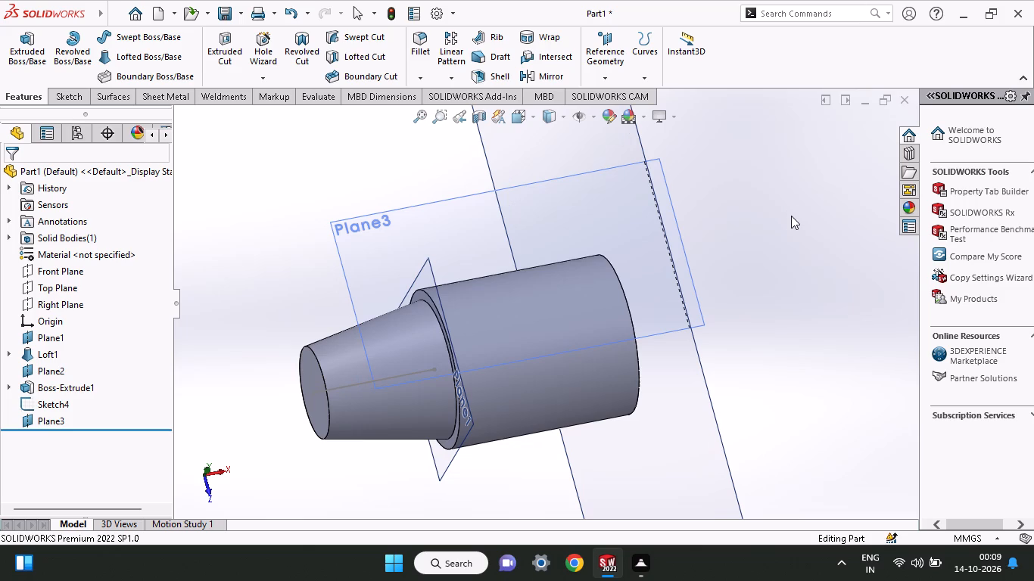
pyautogui.click(493, 238)
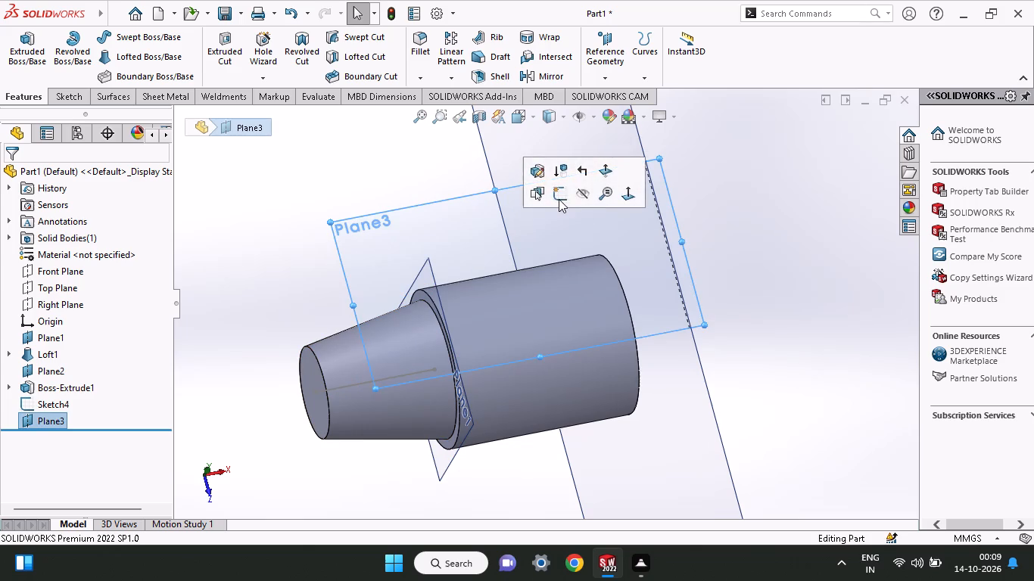
pyautogui.click(559, 199)
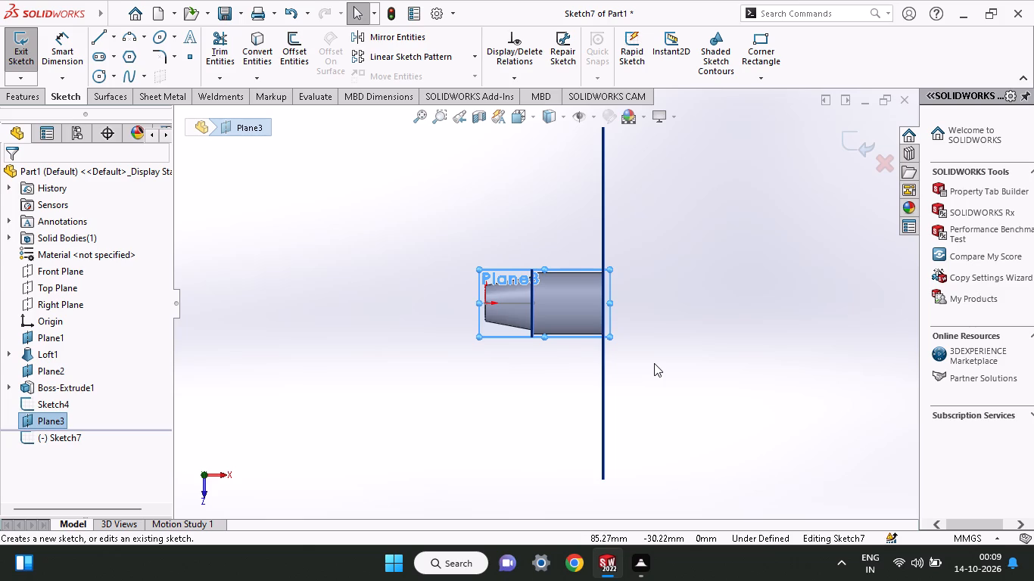
pyautogui.keyDown('ctrl'); pyautogui.scroll(1, 654, 363); pyautogui.keyUp('ctrl')
pyautogui.keyDown('ctrl'); pyautogui.scroll(-3, 654, 363); pyautogui.keyUp('ctrl')
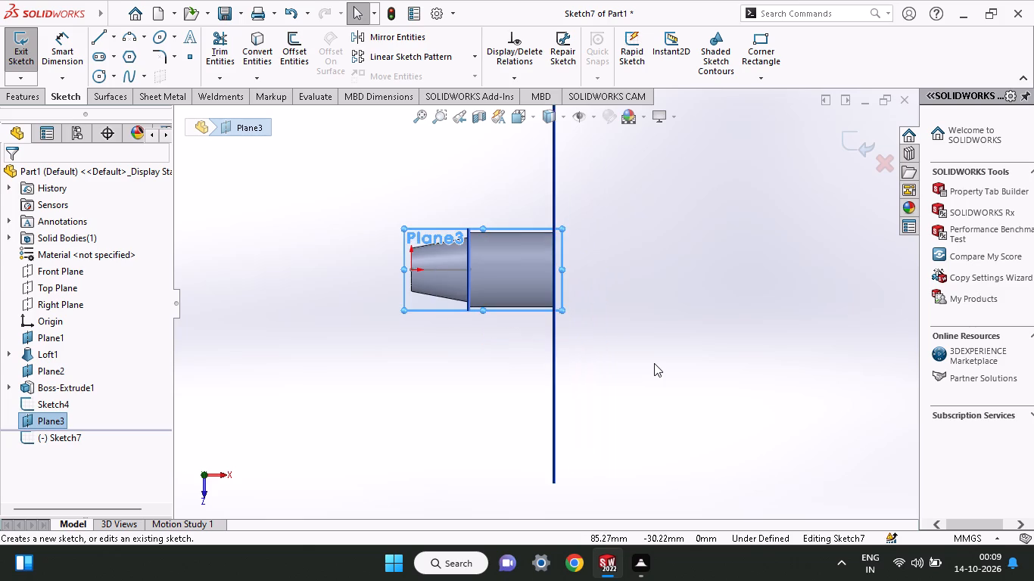
pyautogui.keyDown('ctrl'); pyautogui.scroll(-3, 515, 154); pyautogui.keyUp('ctrl')
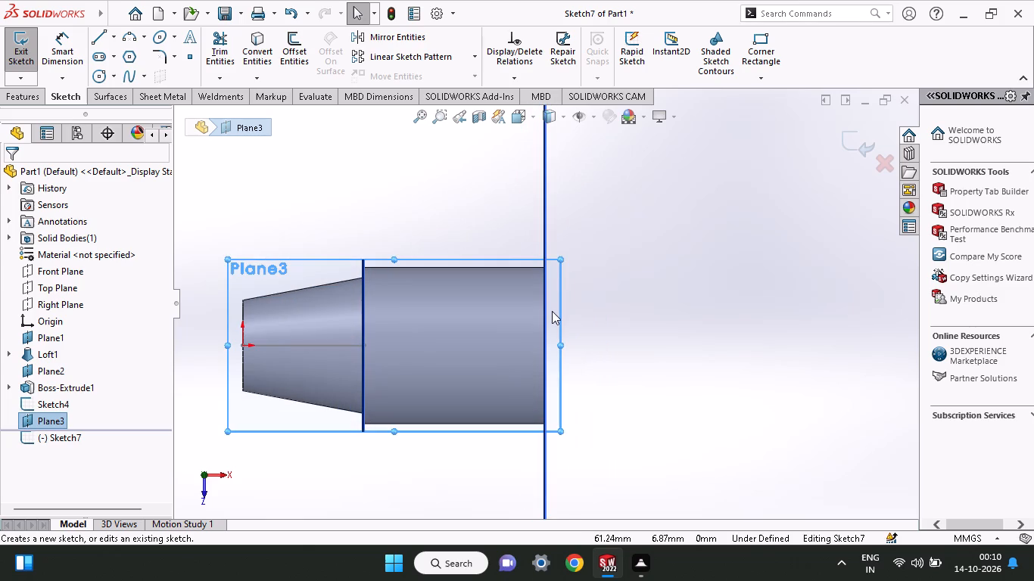
pyautogui.keyDown('ctrl'); pyautogui.scroll(-3, 552, 311); pyautogui.keyUp('ctrl')
pyautogui.keyDown('ctrl'); pyautogui.scroll(3, 552, 311); pyautogui.keyUp('ctrl')
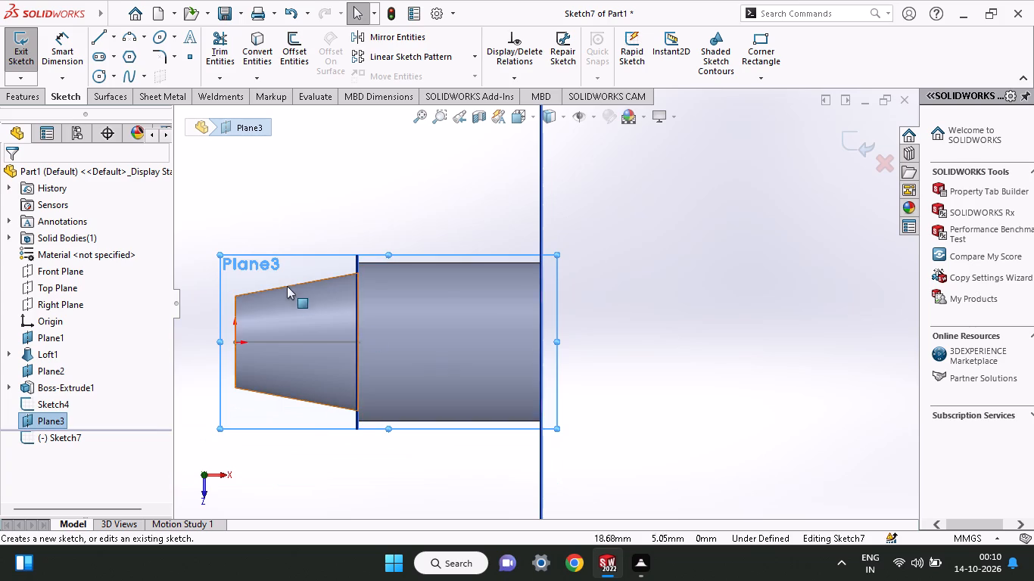
pyautogui.click(100, 36)
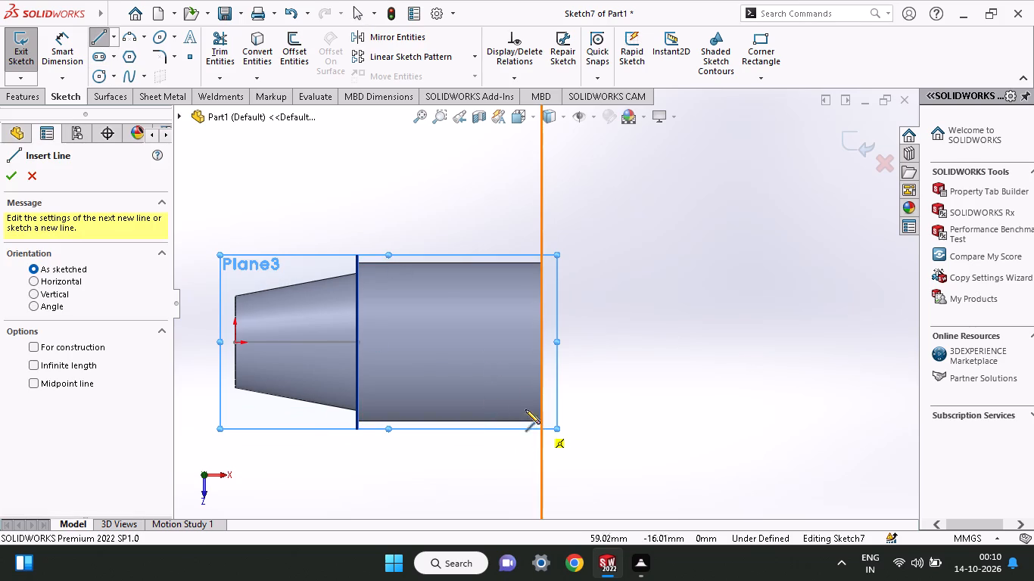
pyautogui.click(357, 344)
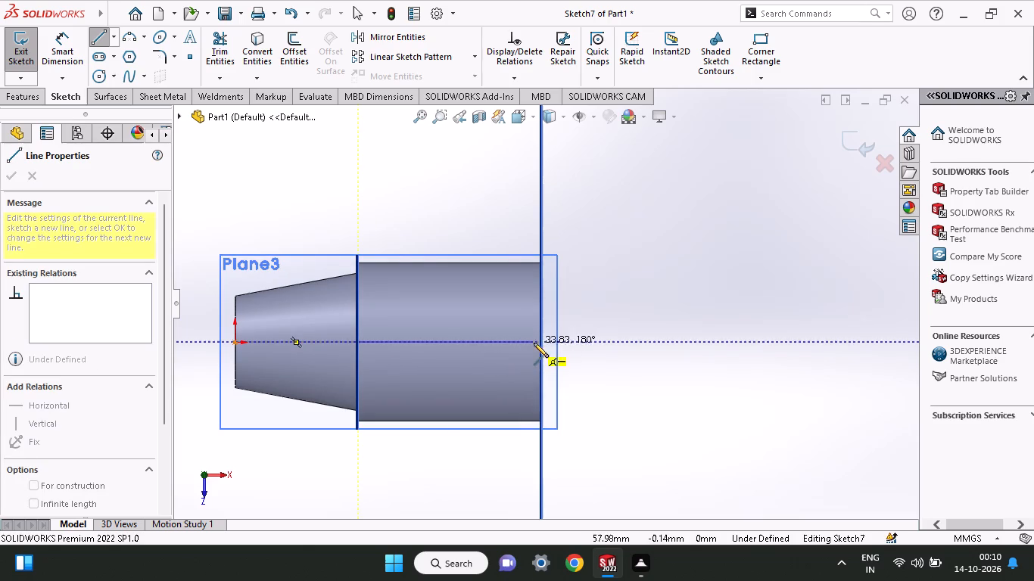
pyautogui.click(540, 343)
pyautogui.rightClick(616, 312)
pyautogui.click(662, 328)
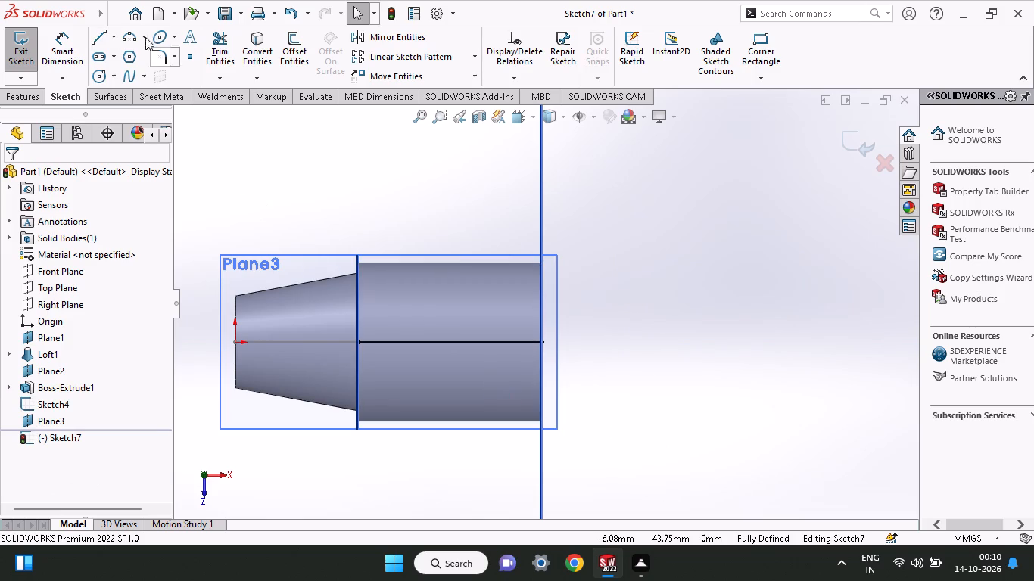
# Draw a vertical line up from the horizontal line's midpoint, continuing with a line back down past the midpoint, both ends inside the cylinder's outline.
pyautogui.click(92, 42)
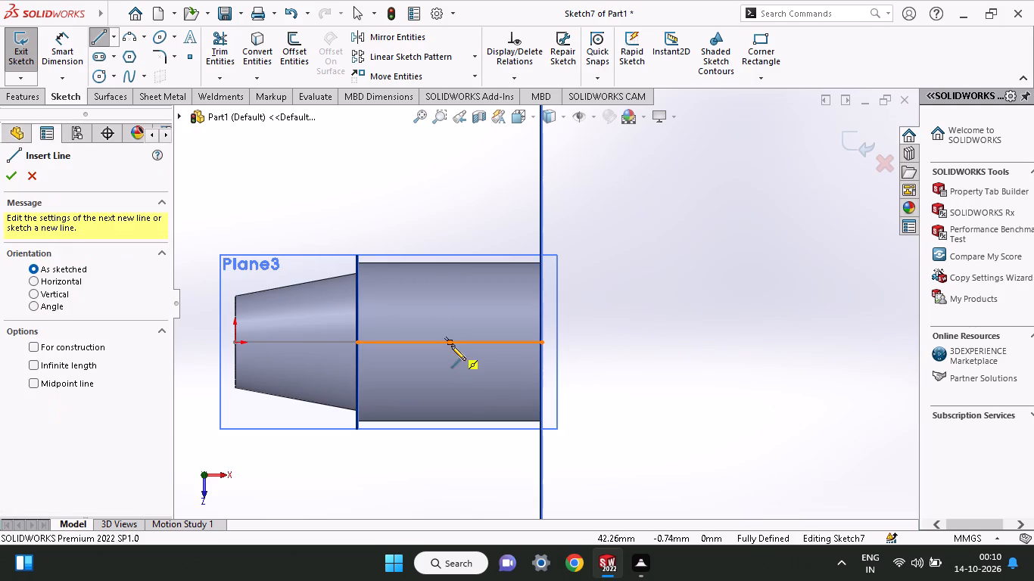
pyautogui.click(449, 342)
pyautogui.click(449, 275)
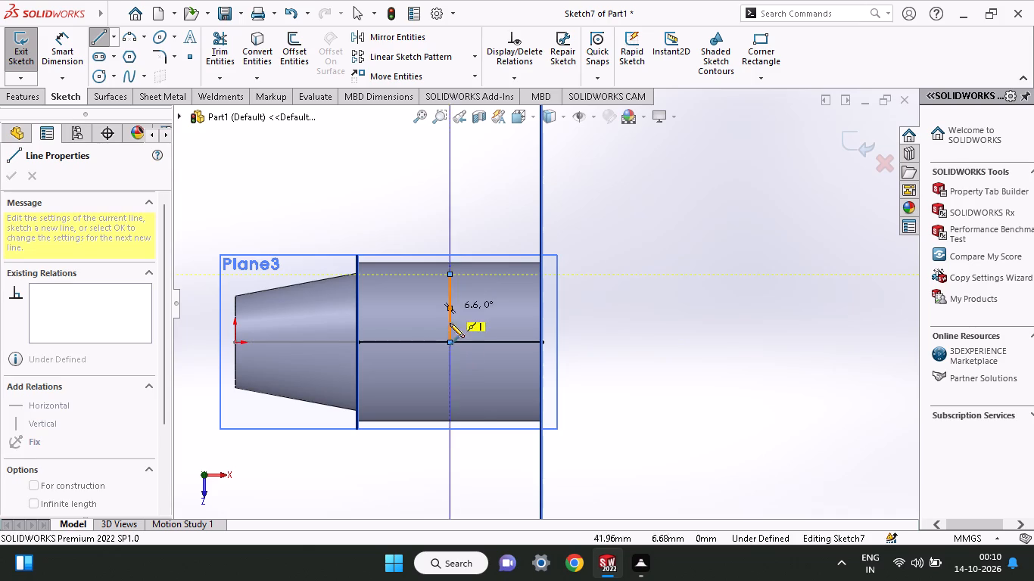
pyautogui.click(449, 405)
pyautogui.rightClick(643, 328)
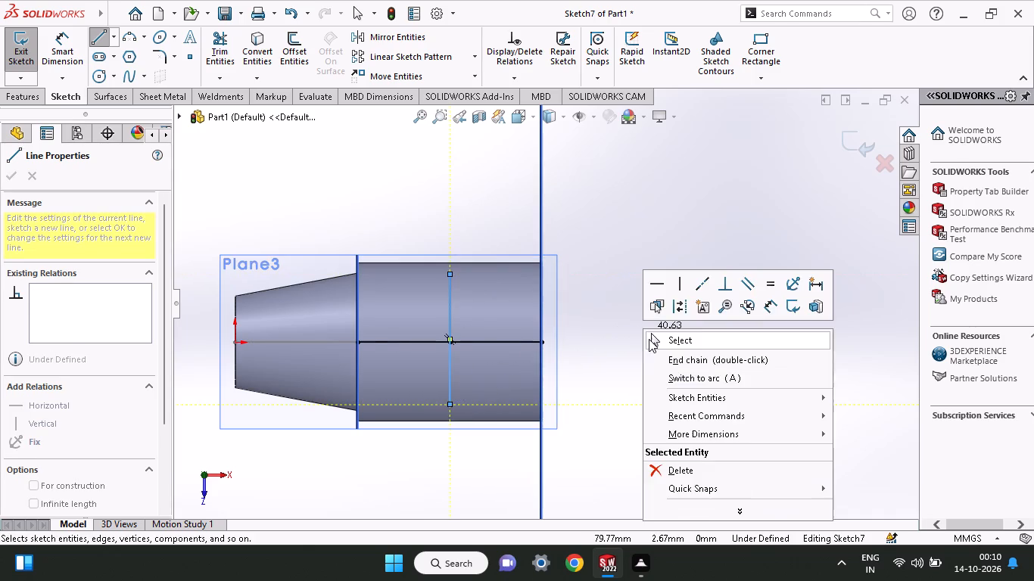
pyautogui.click(651, 340)
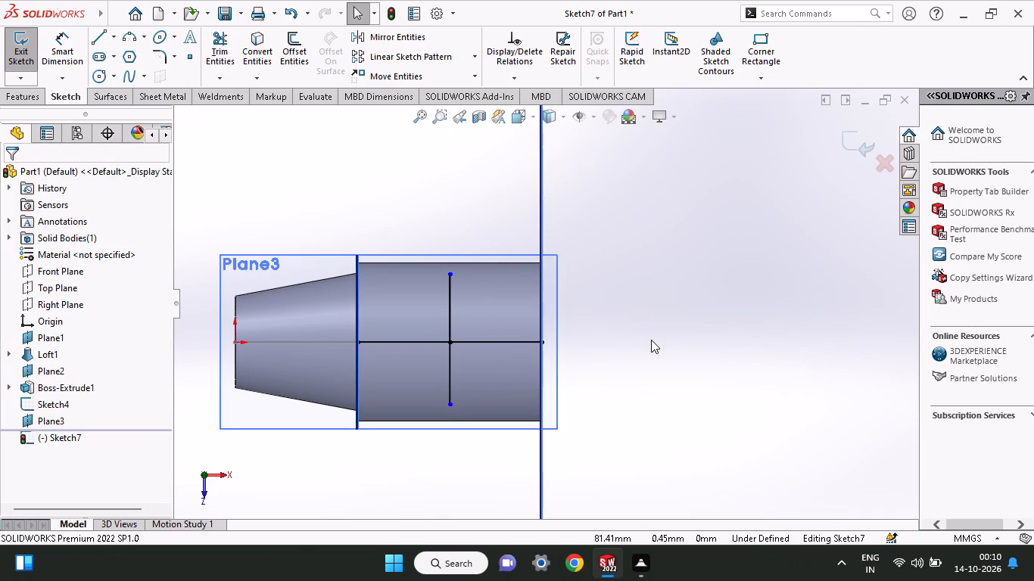
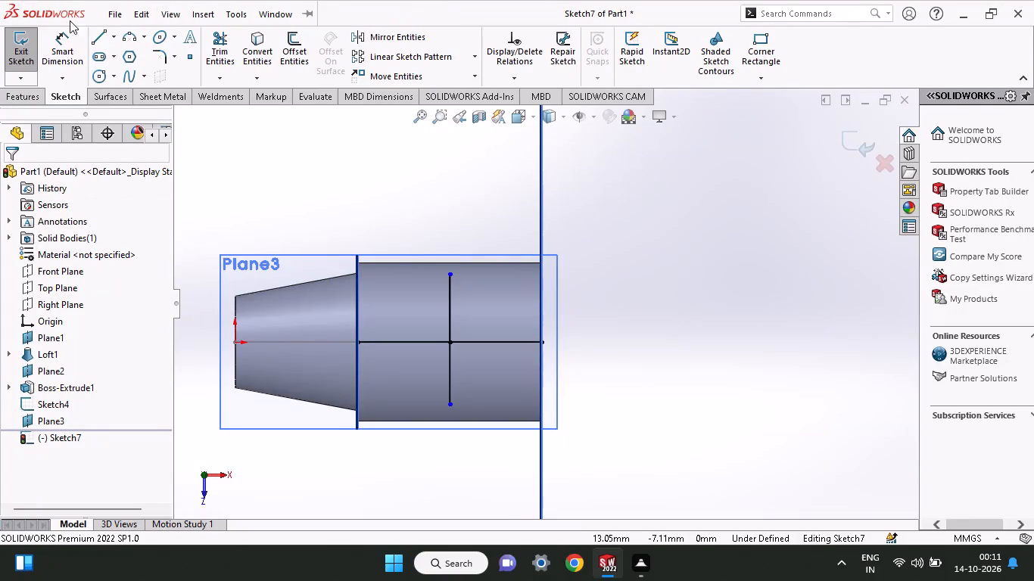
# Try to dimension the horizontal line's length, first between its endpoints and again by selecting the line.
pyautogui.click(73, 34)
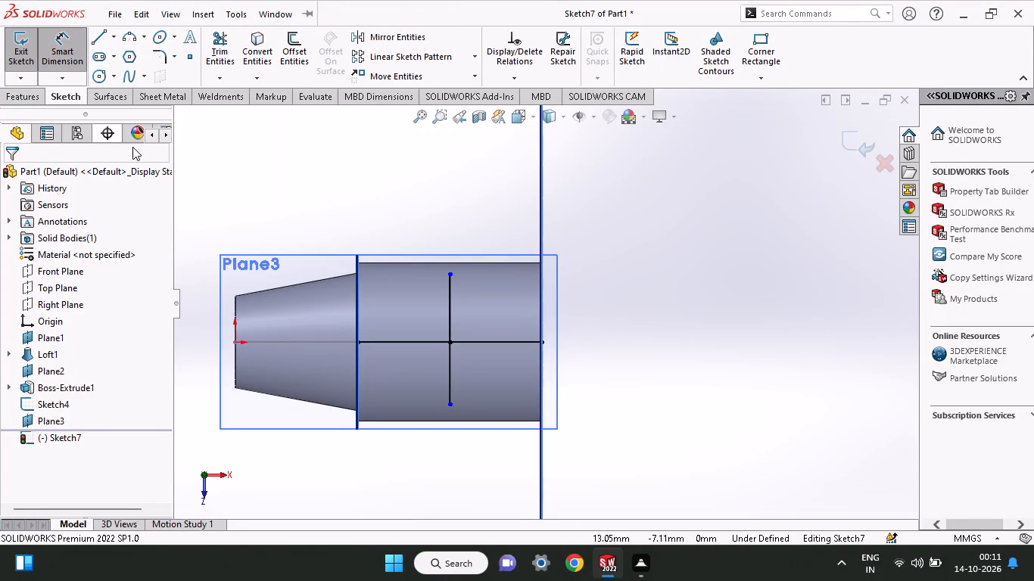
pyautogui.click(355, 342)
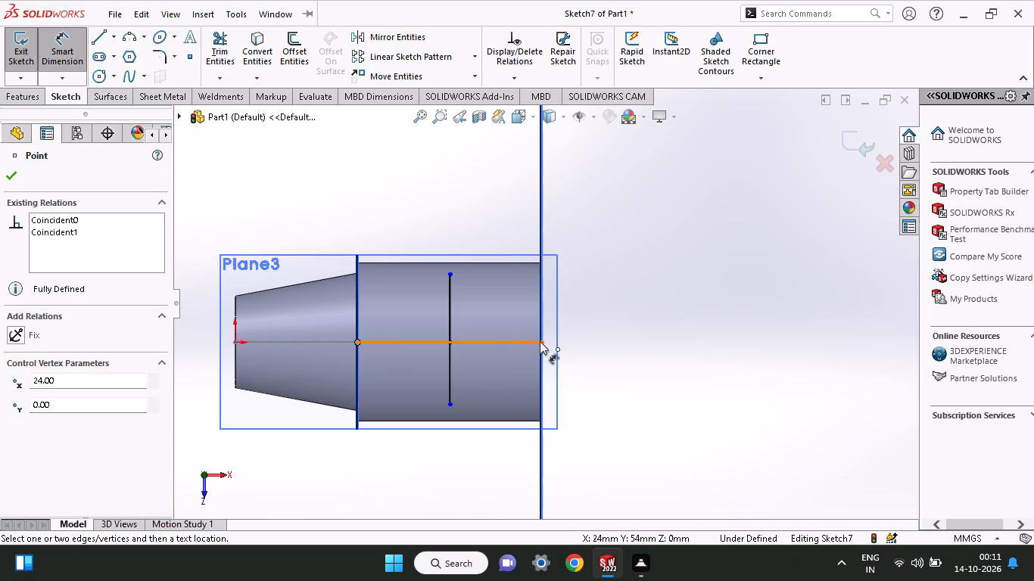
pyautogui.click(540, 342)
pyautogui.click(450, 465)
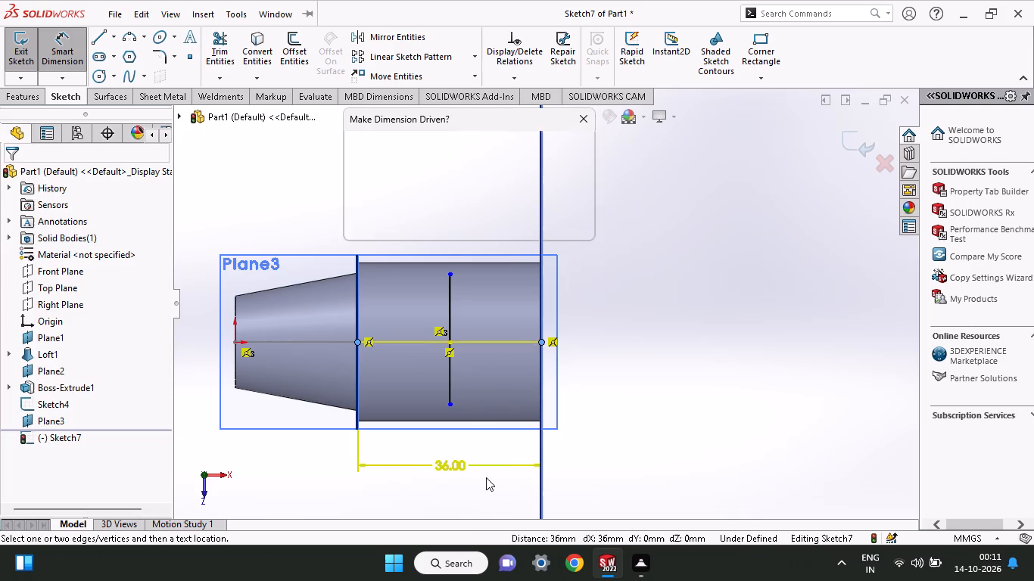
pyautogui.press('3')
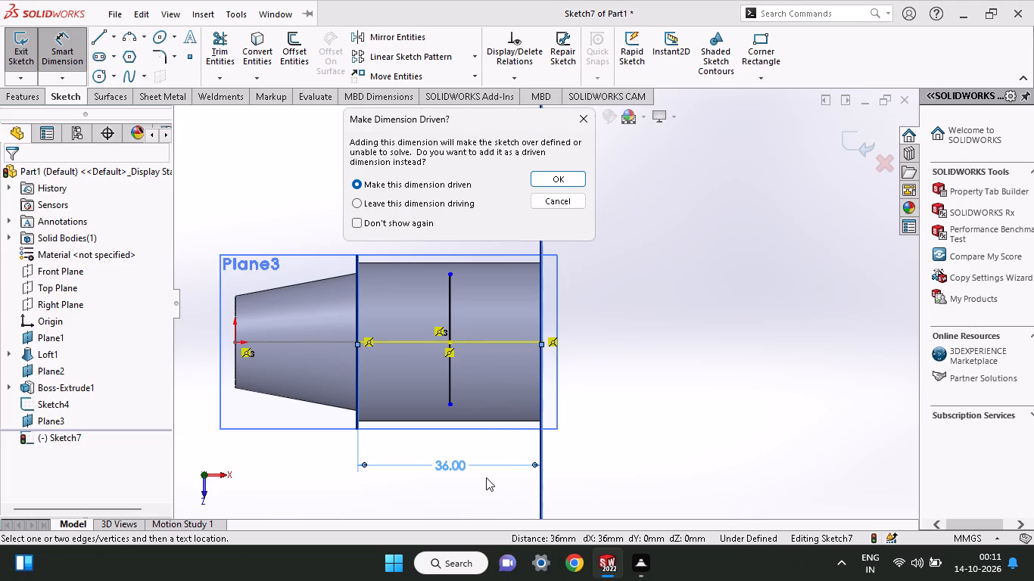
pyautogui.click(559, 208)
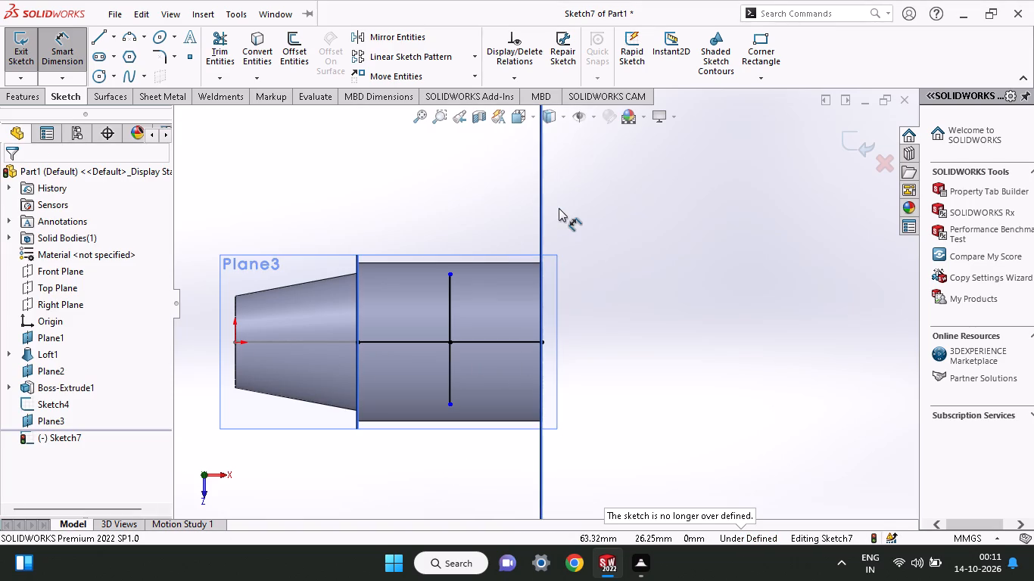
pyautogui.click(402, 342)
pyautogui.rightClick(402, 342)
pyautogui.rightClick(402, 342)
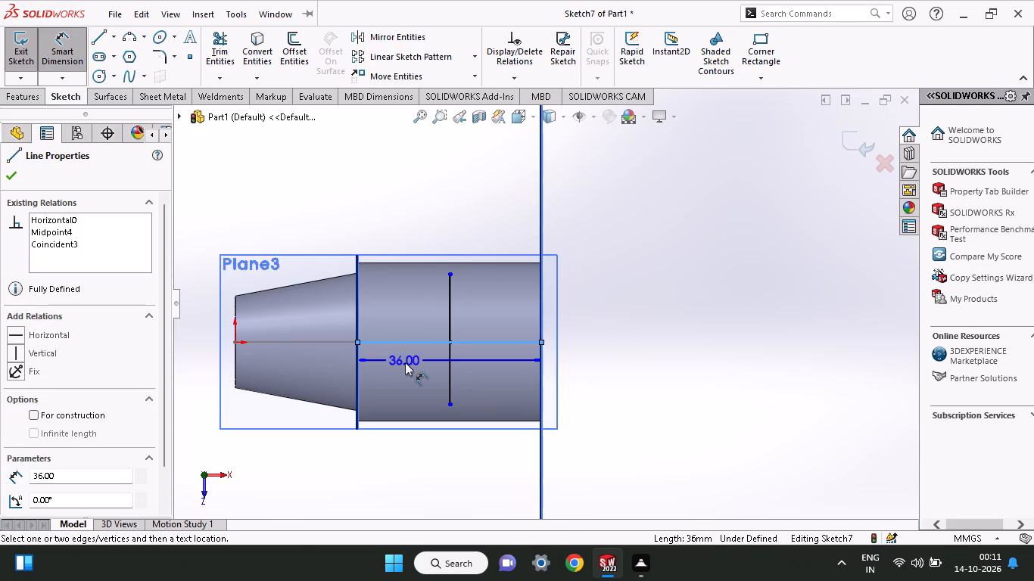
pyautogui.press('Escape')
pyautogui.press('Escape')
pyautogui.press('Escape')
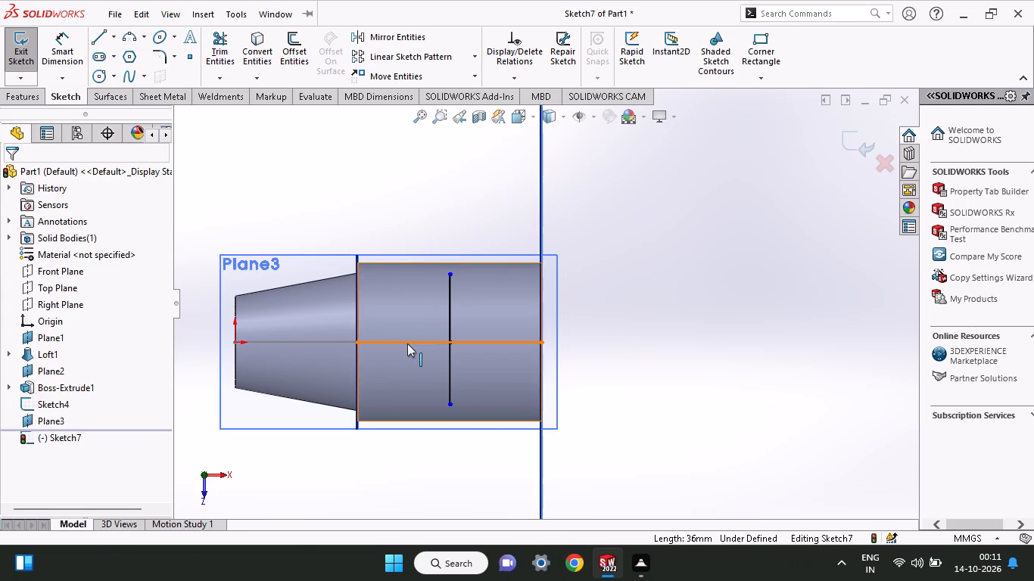
# Delete the horizontal line spanning the cylinder from end to end.
pyautogui.click(407, 343)
pyautogui.rightClick(407, 343)
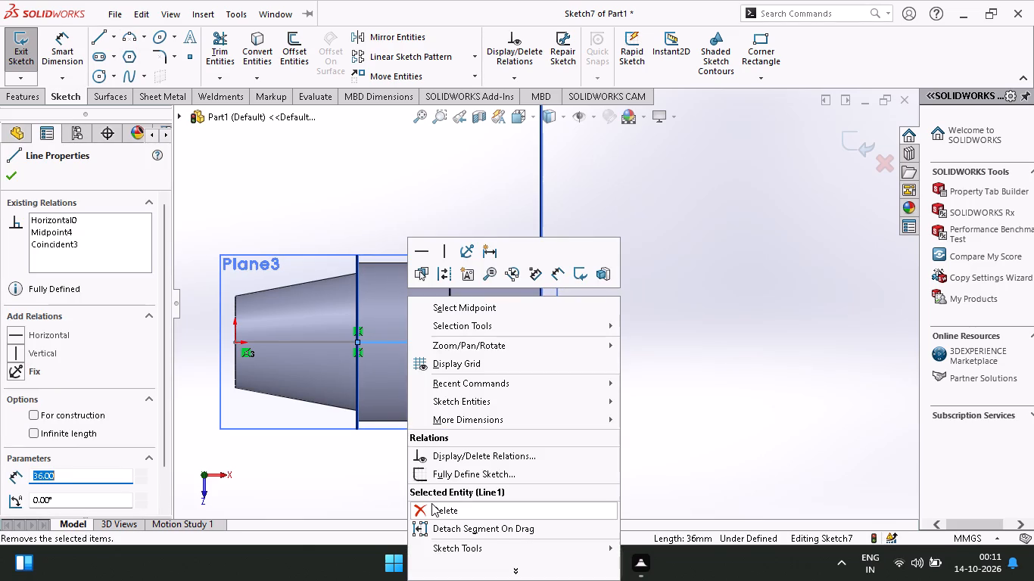
pyautogui.click(431, 503)
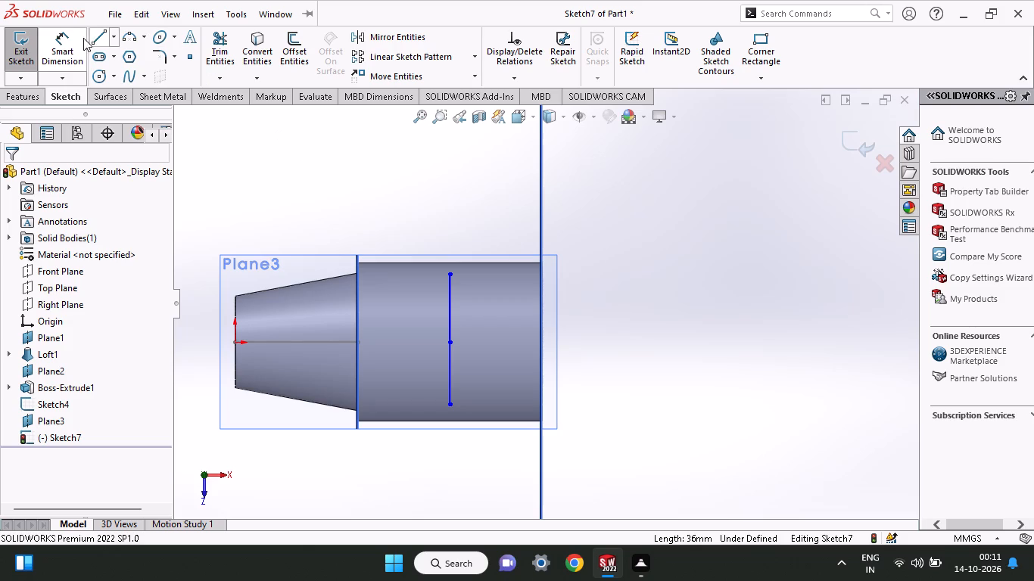
# Draw a horizontal line about 12 mm from the vertical line's centre point towards the loft, continuing back about 24 mm past the vertical line.
pyautogui.click(104, 38)
pyautogui.click(450, 342)
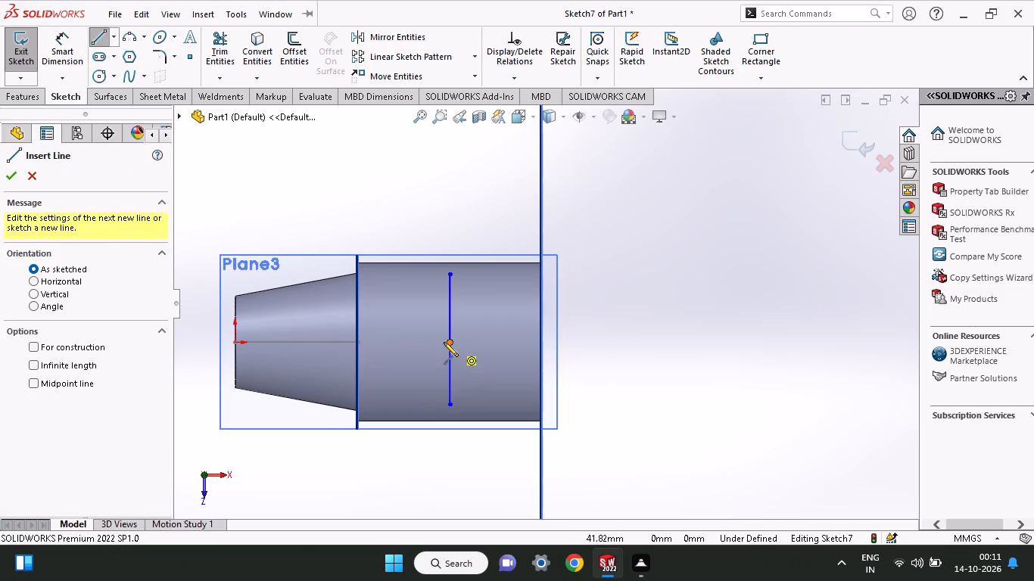
pyautogui.click(390, 342)
pyautogui.click(515, 343)
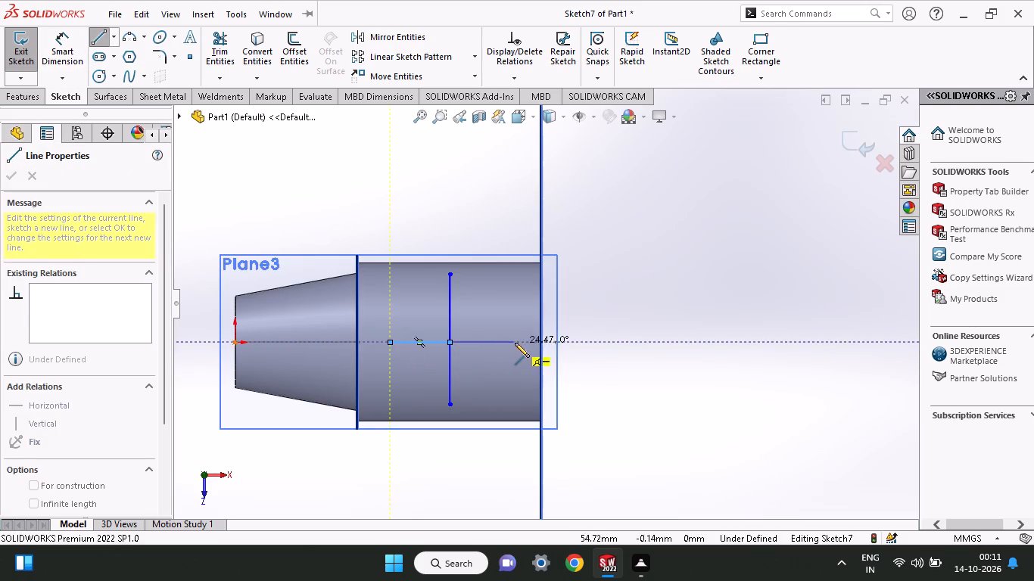
pyautogui.rightClick(497, 325)
pyautogui.click(515, 337)
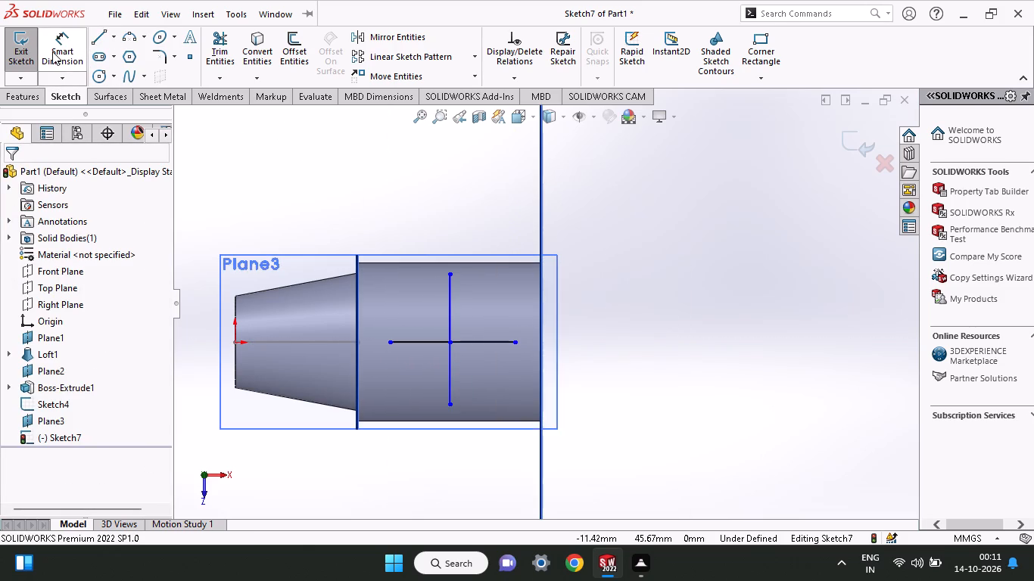
# Dimension both ends of the horizontal line 17.5 mm from its crossing point with the vertical line.
pyautogui.click(52, 51)
pyautogui.click(392, 346)
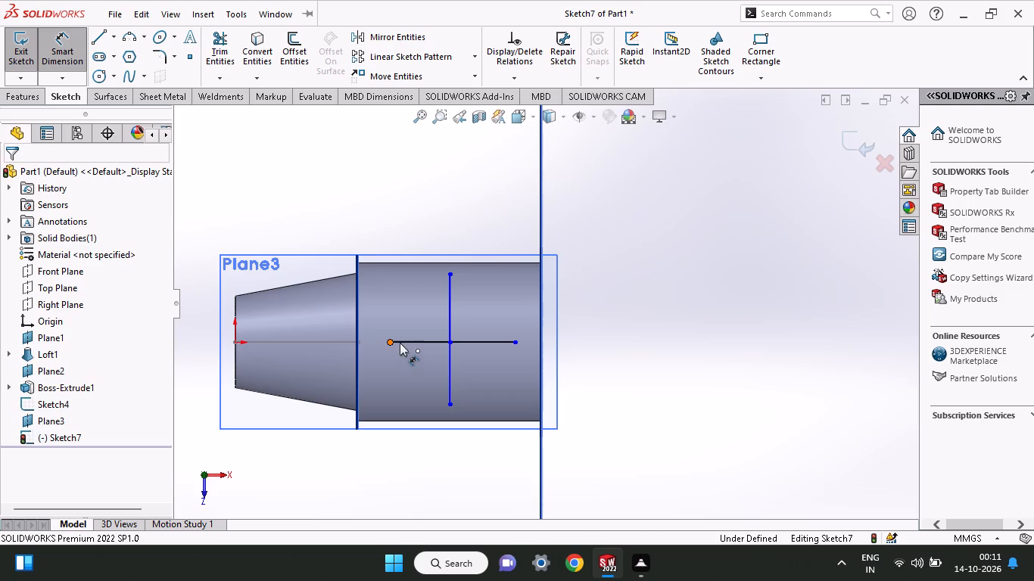
pyautogui.click(451, 343)
pyautogui.click(417, 377)
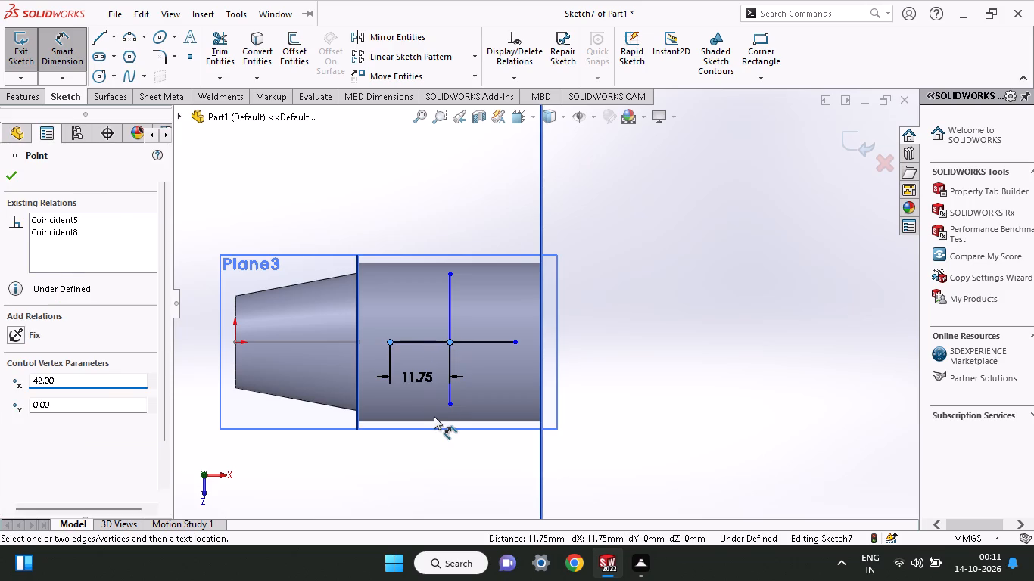
pyautogui.write('35/2')
pyautogui.press('Return')
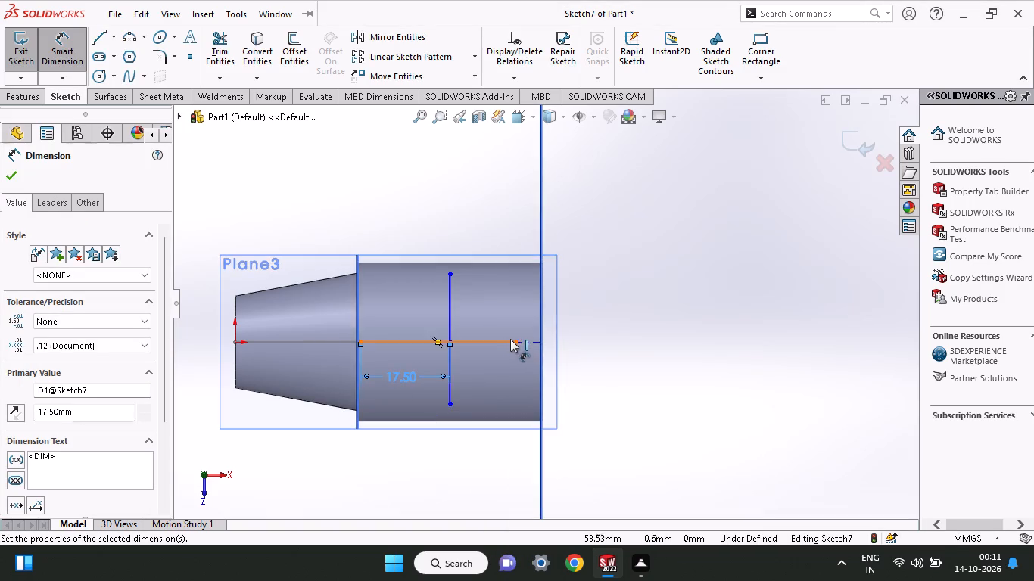
pyautogui.click(517, 339)
pyautogui.click(450, 343)
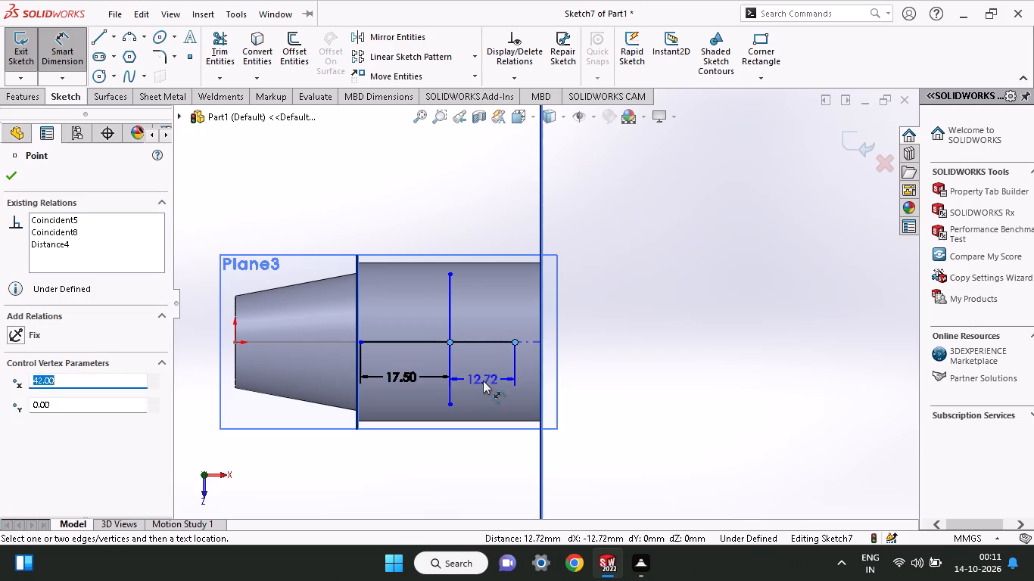
pyautogui.click(484, 376)
pyautogui.write('17.50')
pyautogui.press('Return')
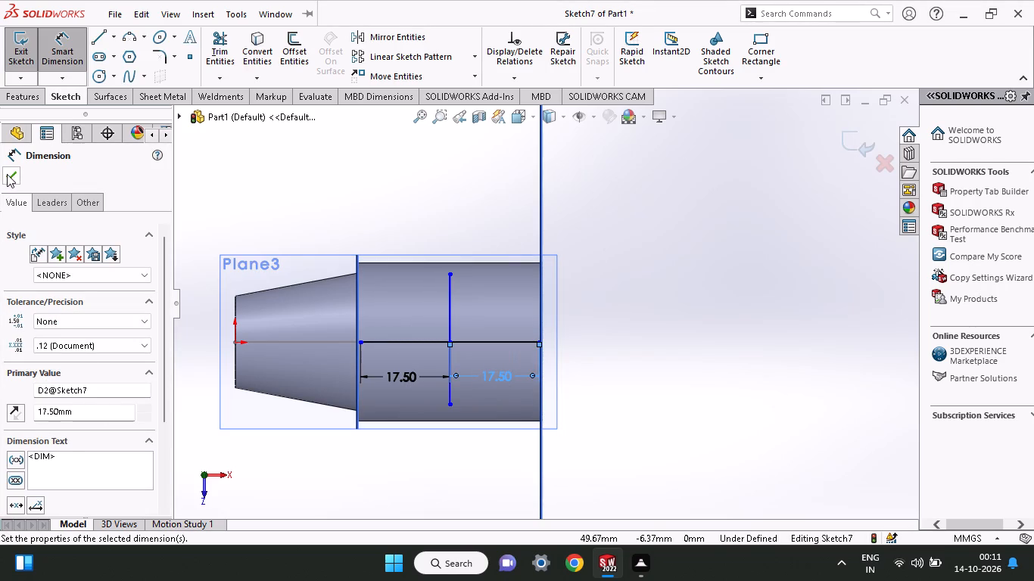
pyautogui.click(7, 174)
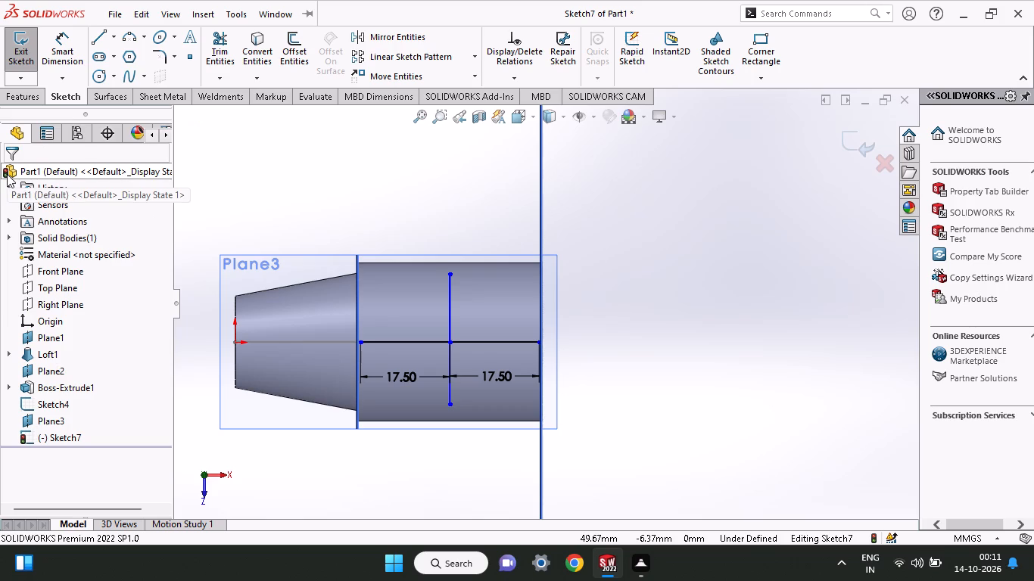
# Dimension the vertical line's lower and upper ends 15.4 mm each from the crossing point.
pyautogui.click(77, 55)
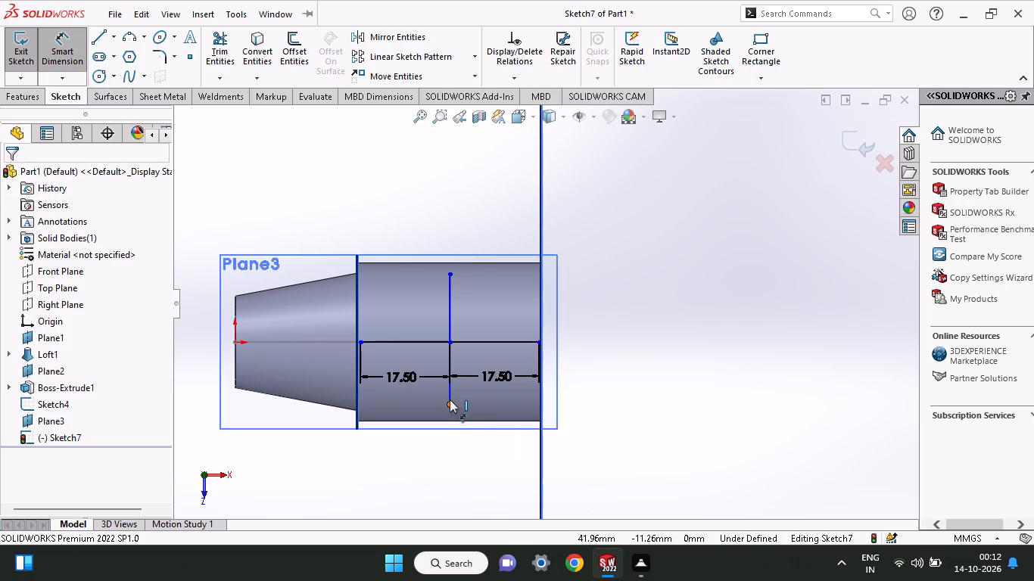
pyautogui.click(449, 404)
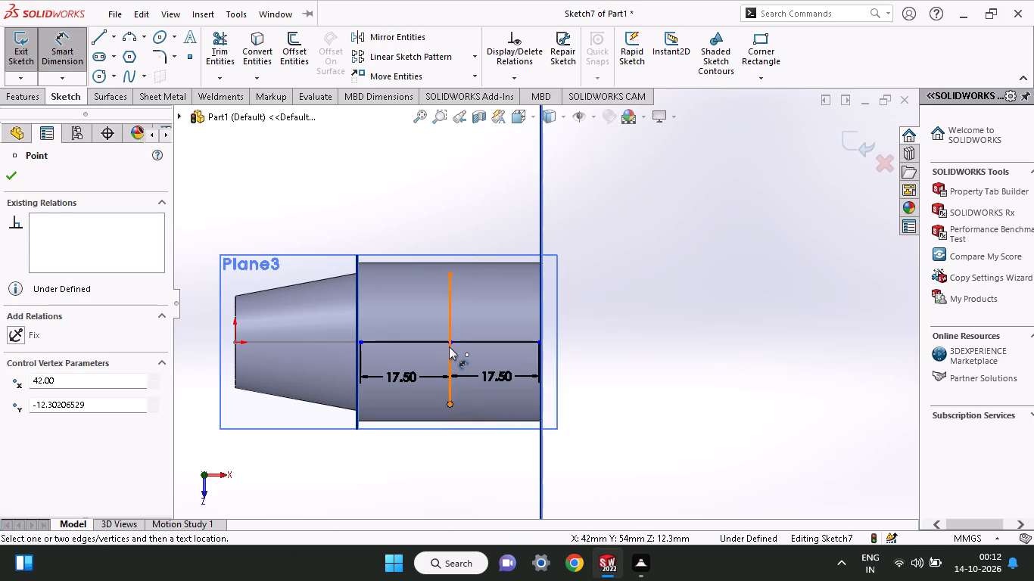
pyautogui.click(449, 346)
pyautogui.click(482, 393)
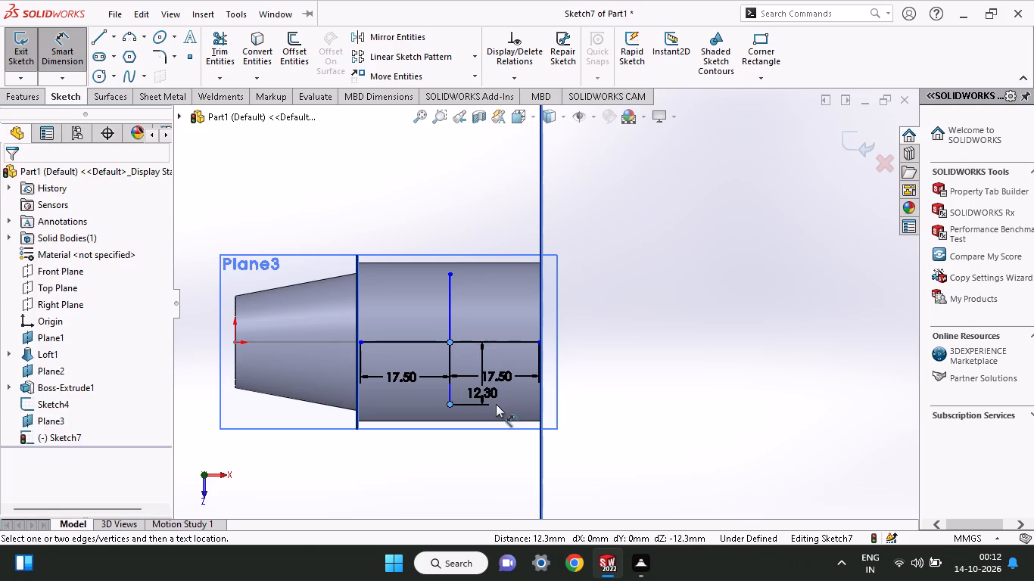
pyautogui.write('30.8/2')
pyautogui.press('Return')
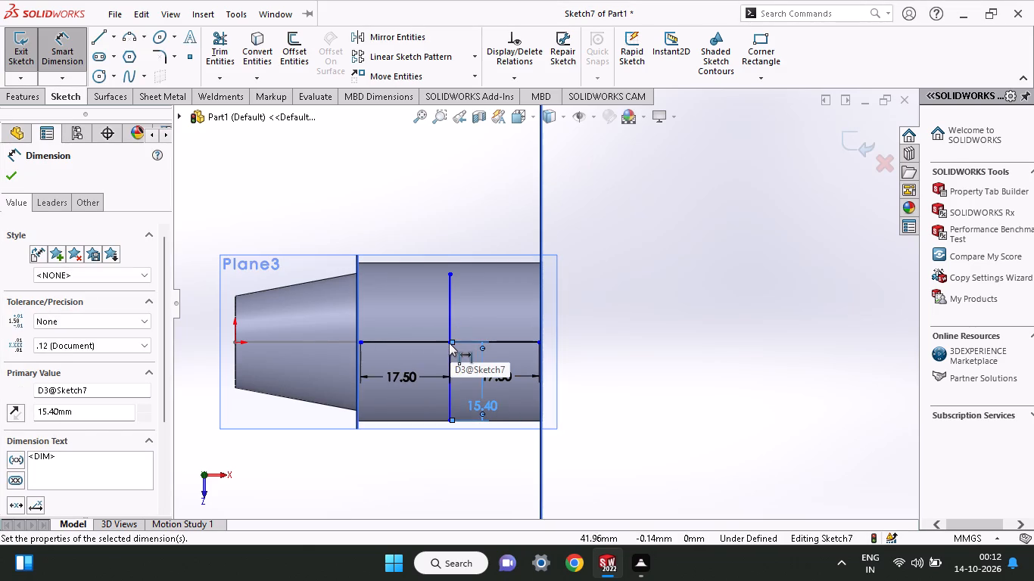
pyautogui.click(448, 341)
pyautogui.click(450, 272)
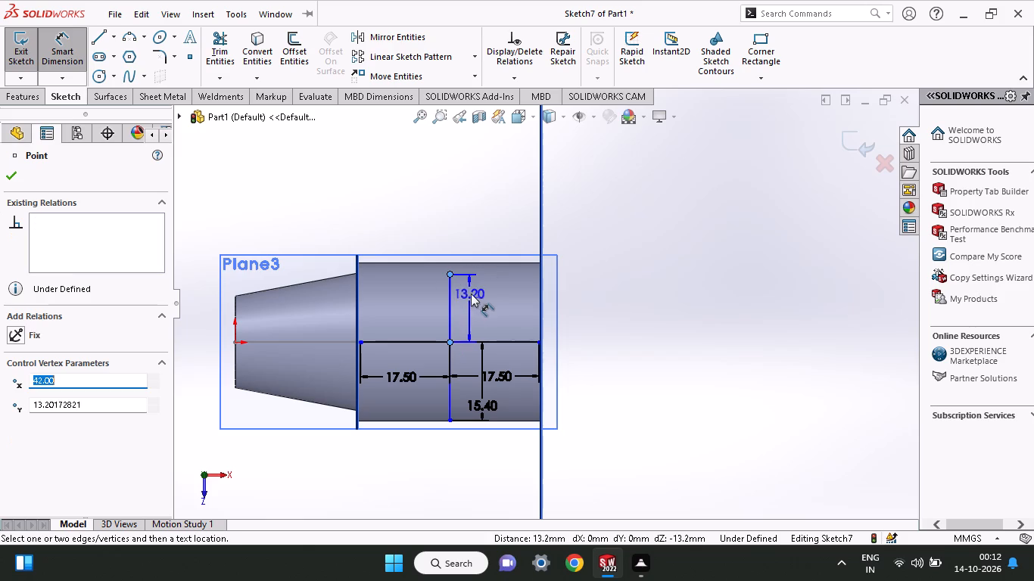
pyautogui.click(477, 296)
pyautogui.write('15.40')
pyautogui.press('Return')
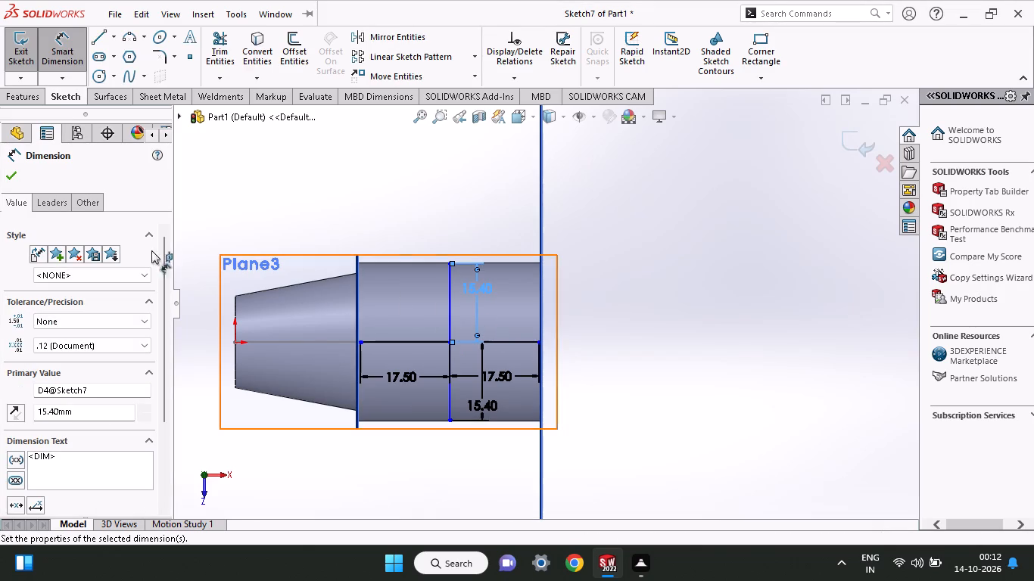
pyautogui.click(12, 179)
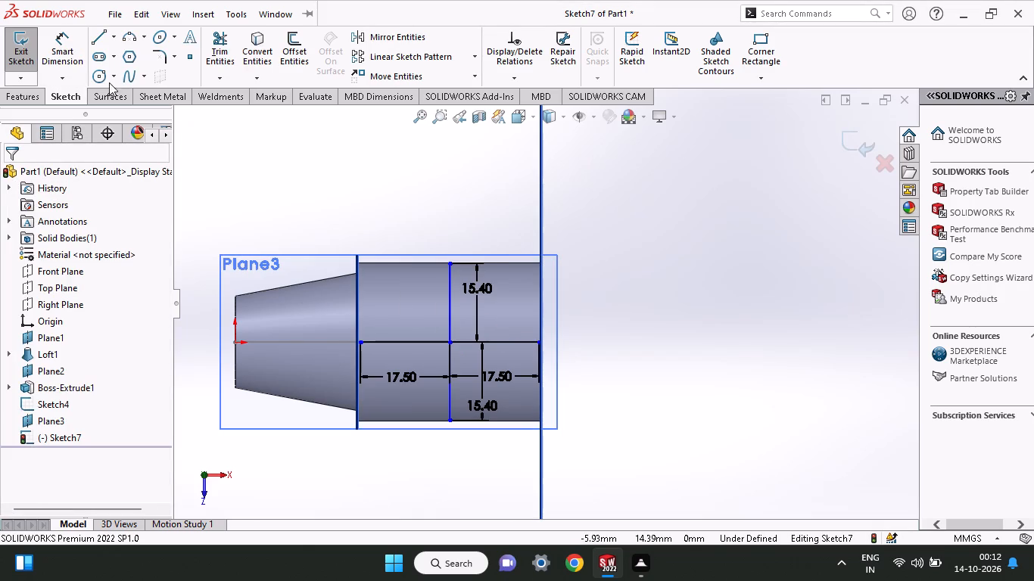
# Draw a vertical line about 14 mm up from the horizontal line's loft-side end, continuing with a line back down past that end.
pyautogui.click(93, 40)
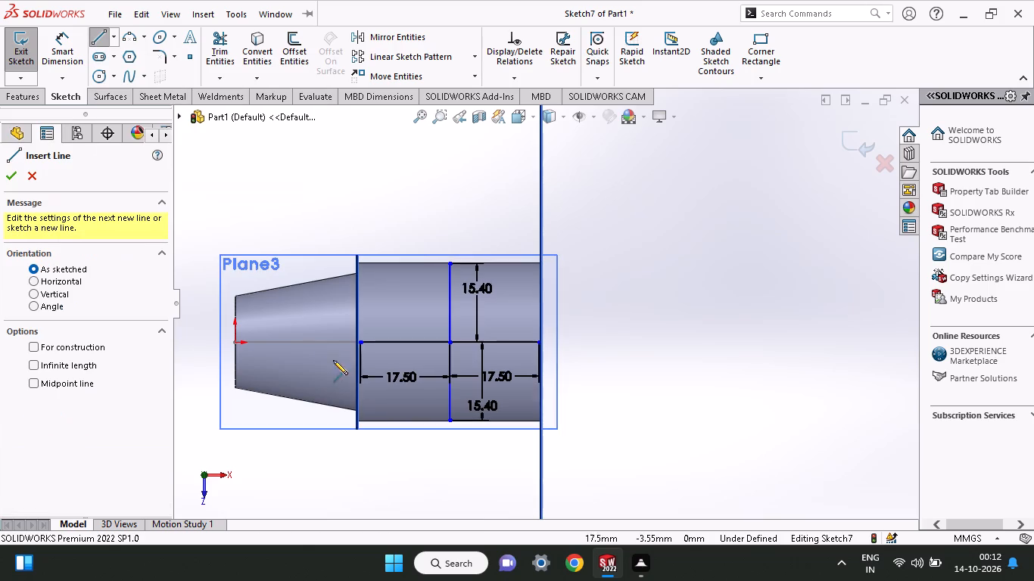
pyautogui.click(359, 343)
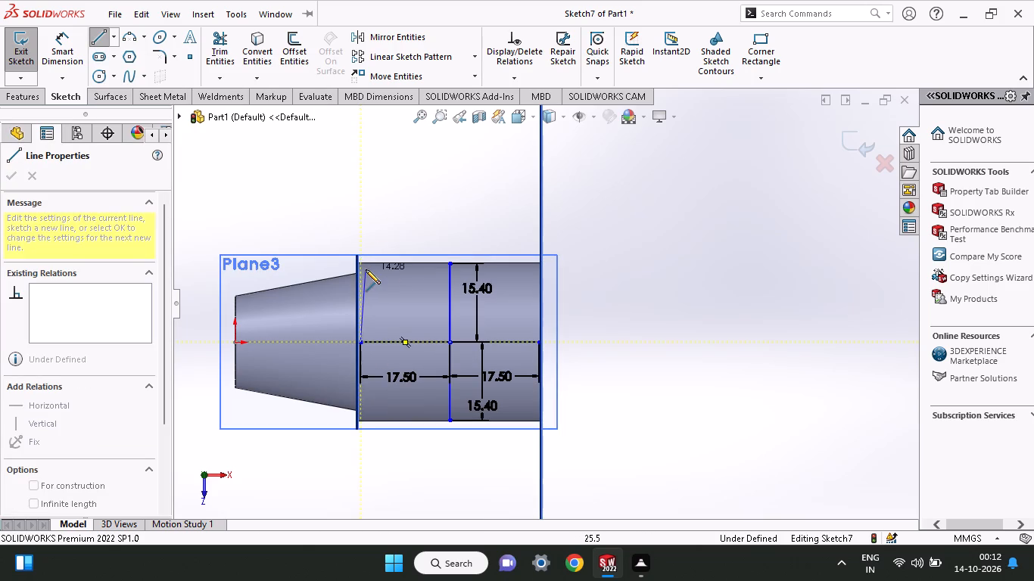
pyautogui.click(364, 272)
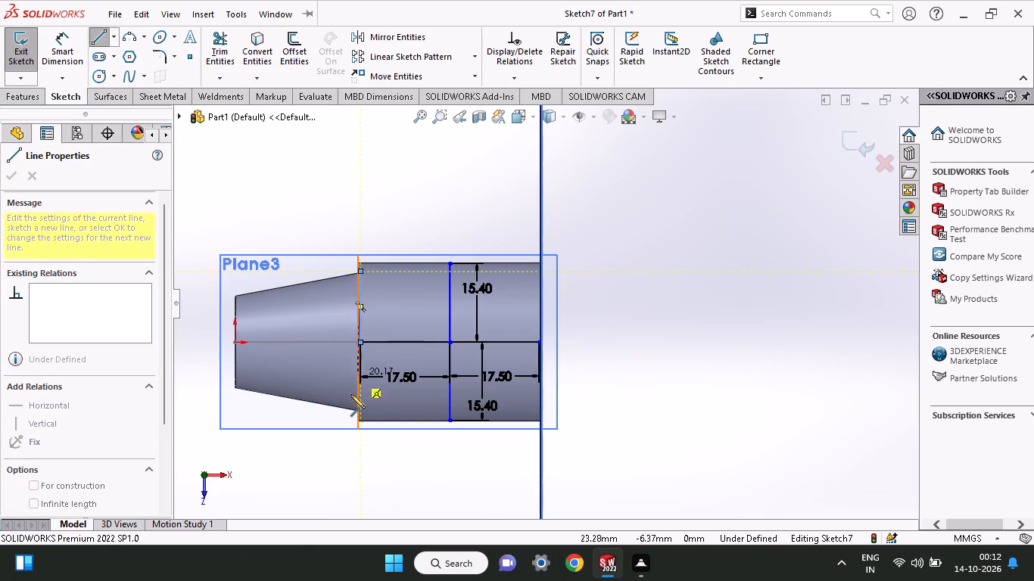
pyautogui.click(362, 411)
pyautogui.rightClick(354, 474)
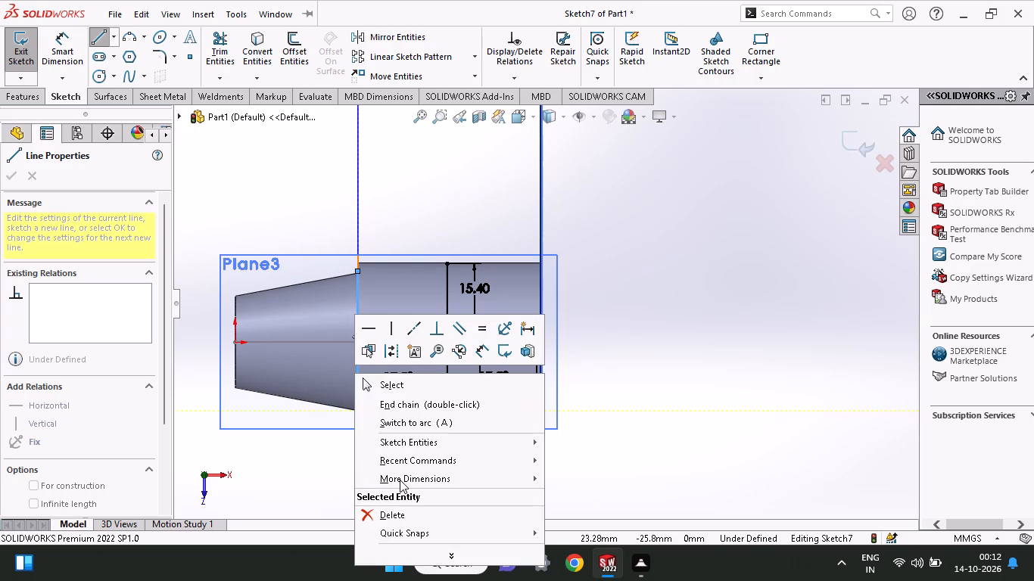
pyautogui.click(371, 390)
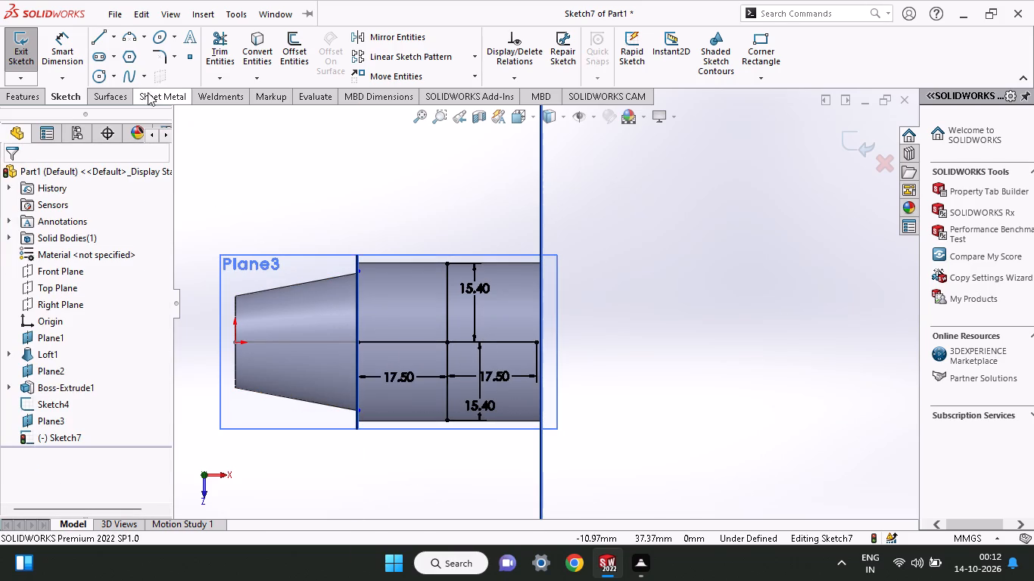
# Dimension the upper end of the loft-side vertical line 15.4 mm from the horizontal line's end.
pyautogui.click(55, 67)
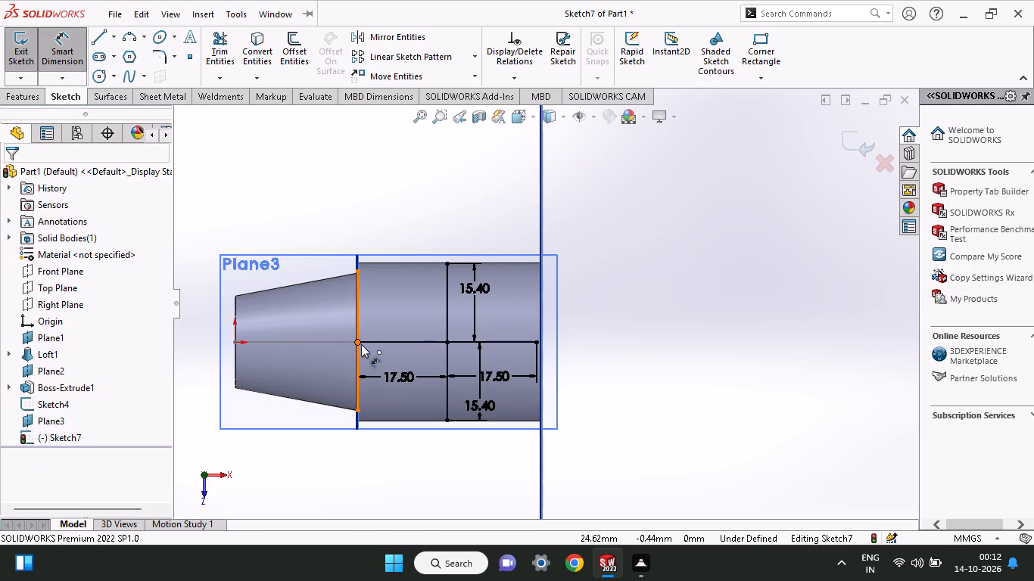
pyautogui.click(361, 344)
pyautogui.click(360, 269)
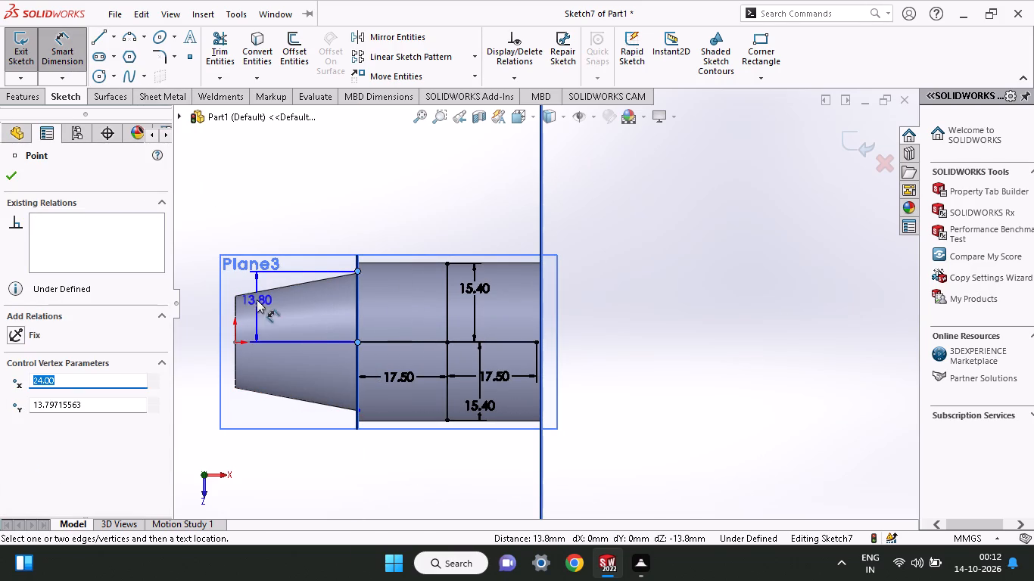
pyautogui.click(325, 210)
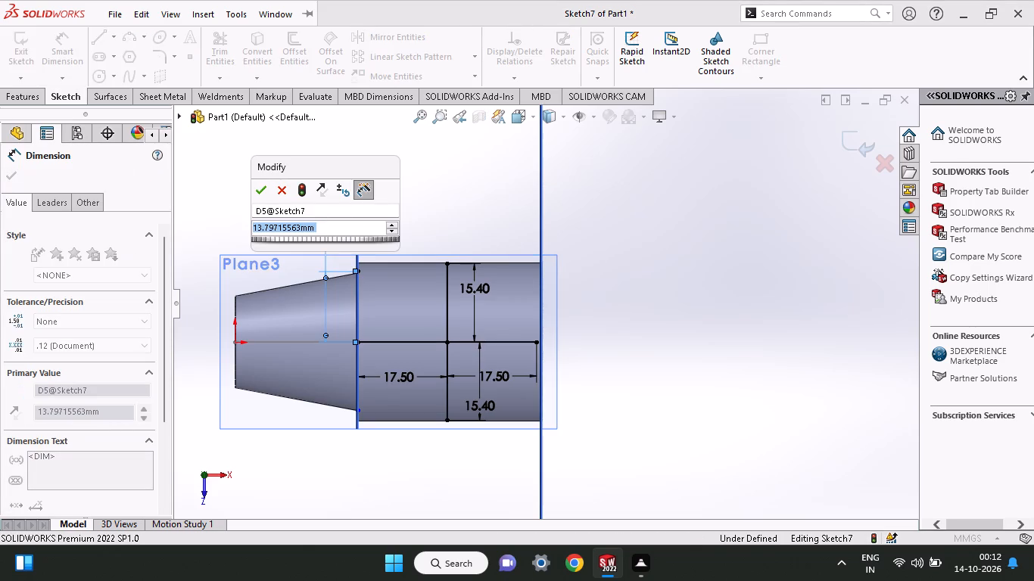
pyautogui.press('3')
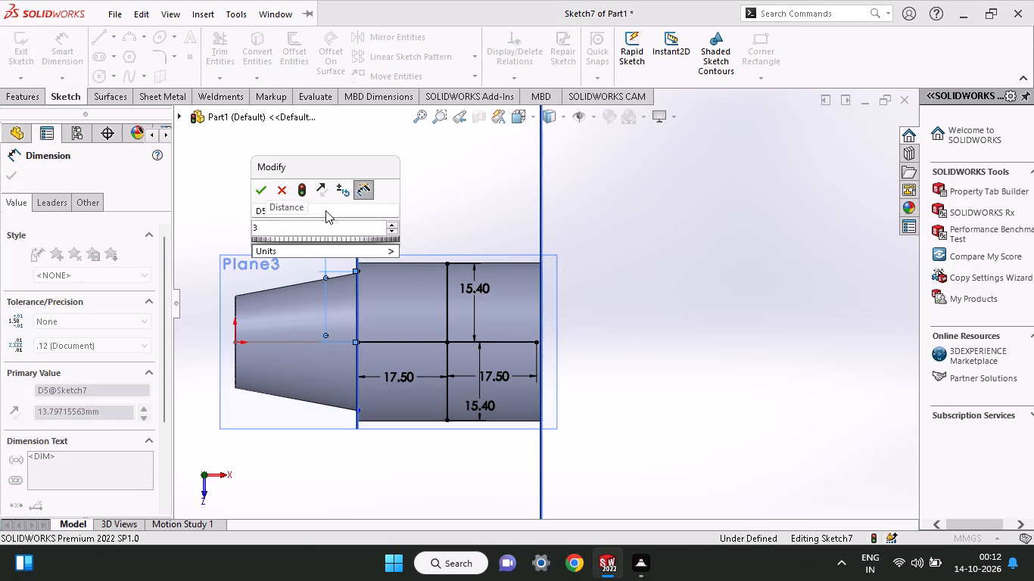
pyautogui.press('0')
pyautogui.write('.8')
pyautogui.write('/2')
pyautogui.press('Return')
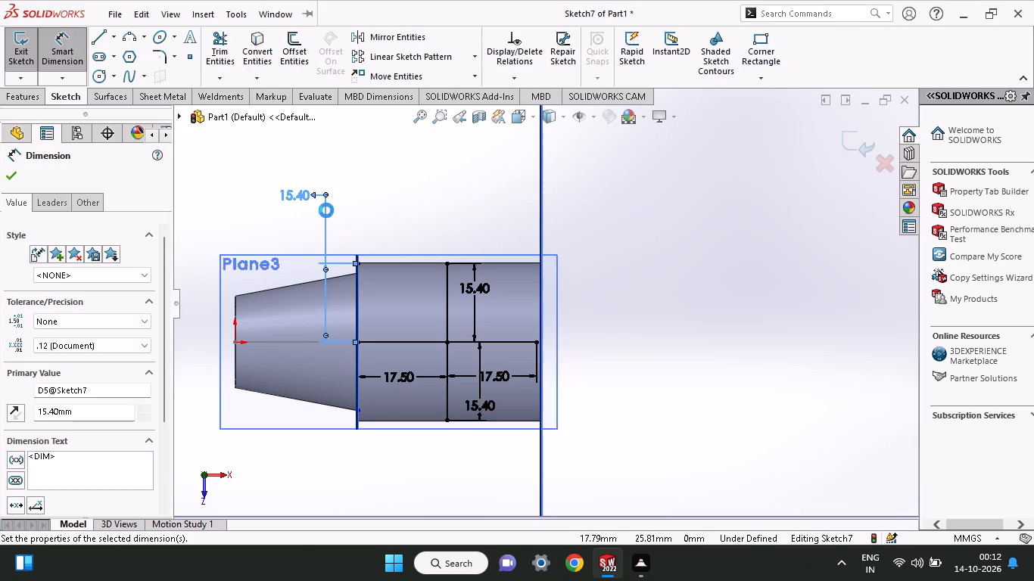
# Dimension the lower end of the loft-side vertical line 15.4 mm from the horizontal line's end.
pyautogui.click(361, 412)
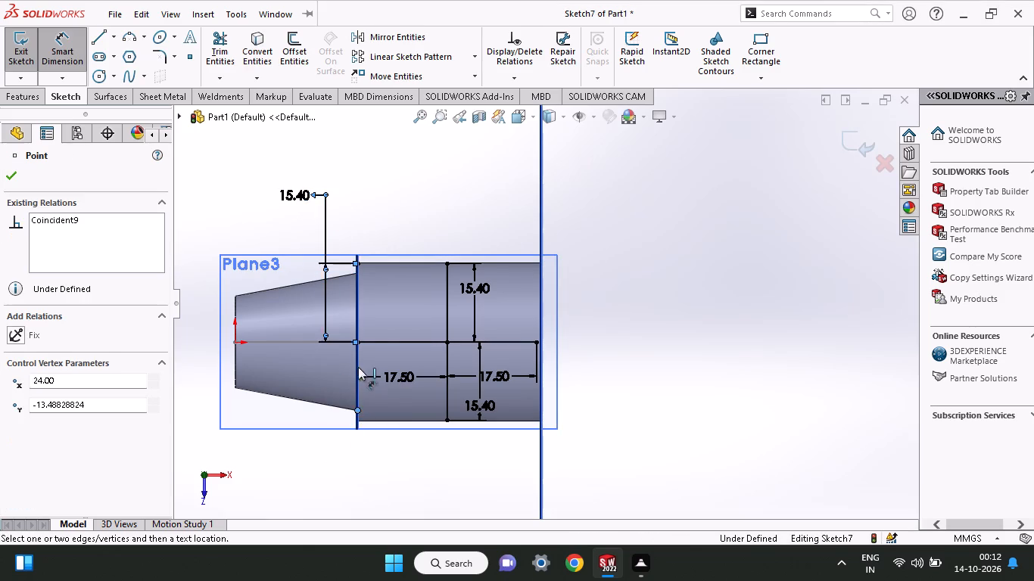
pyautogui.click(359, 346)
pyautogui.click(326, 377)
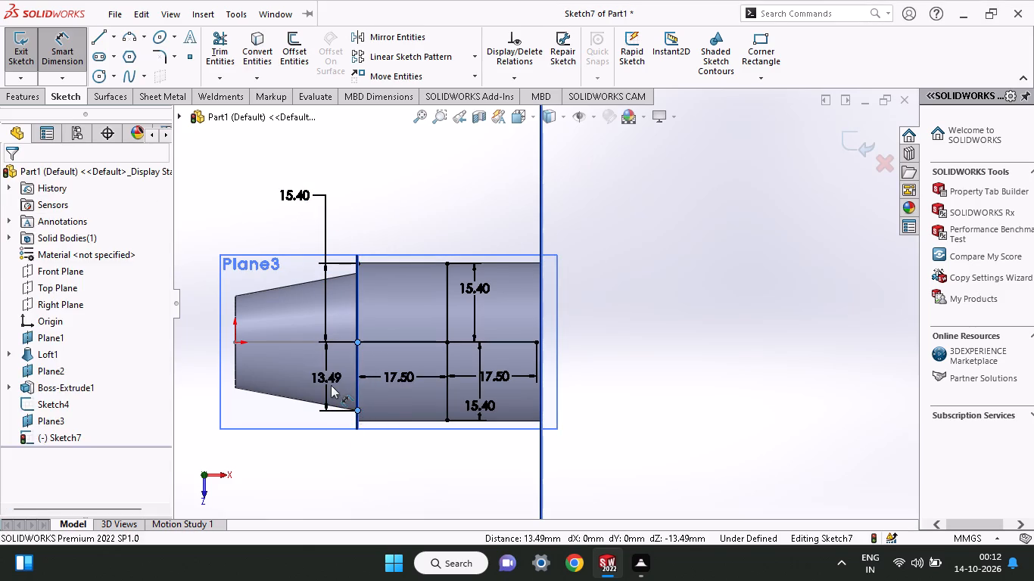
pyautogui.write('15.40')
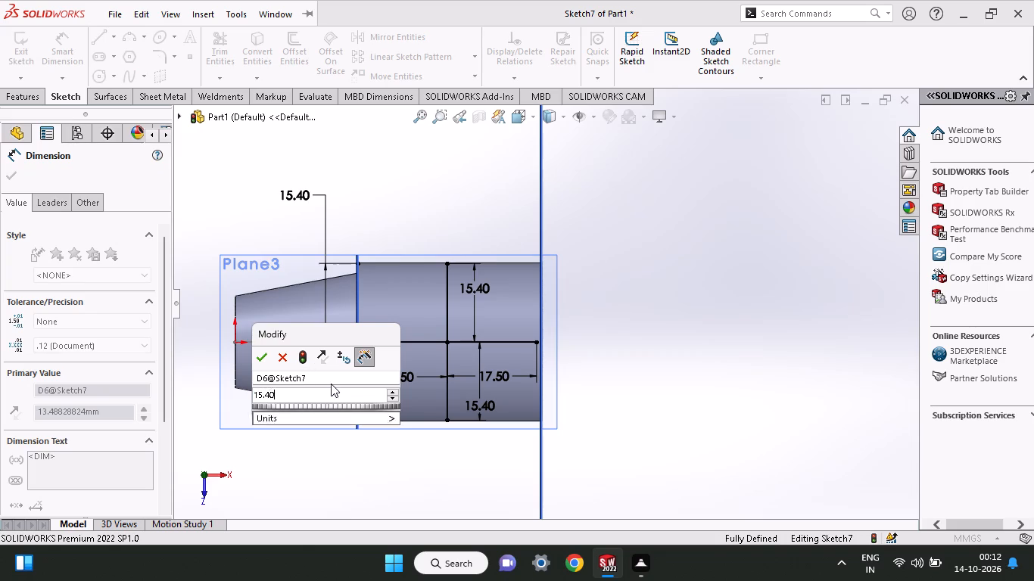
pyautogui.press('Return')
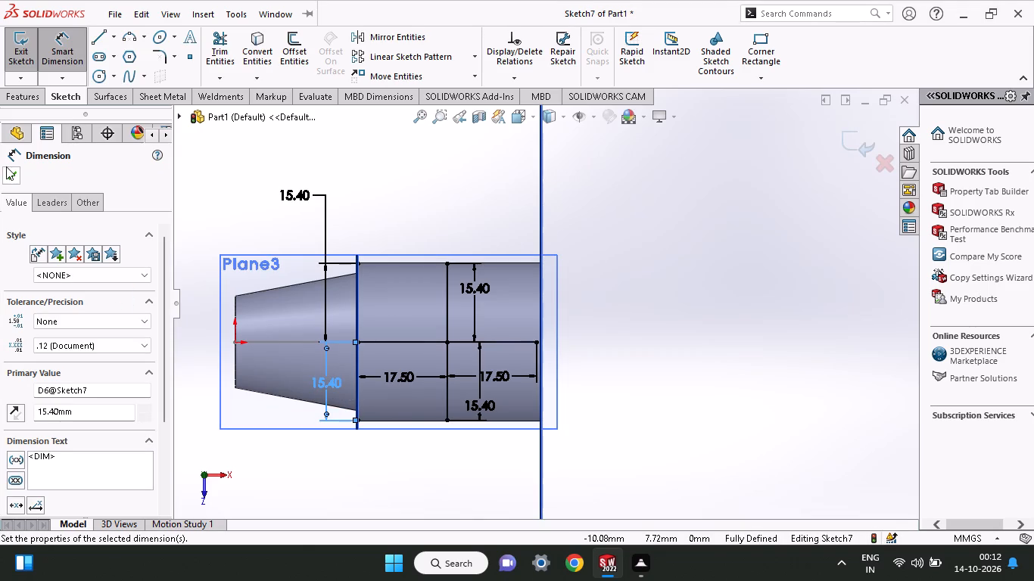
pyautogui.click(8, 172)
# Draw a vertical line about 14 mm up from the horizontal line's end at the cylinder's free face.
pyautogui.click(101, 35)
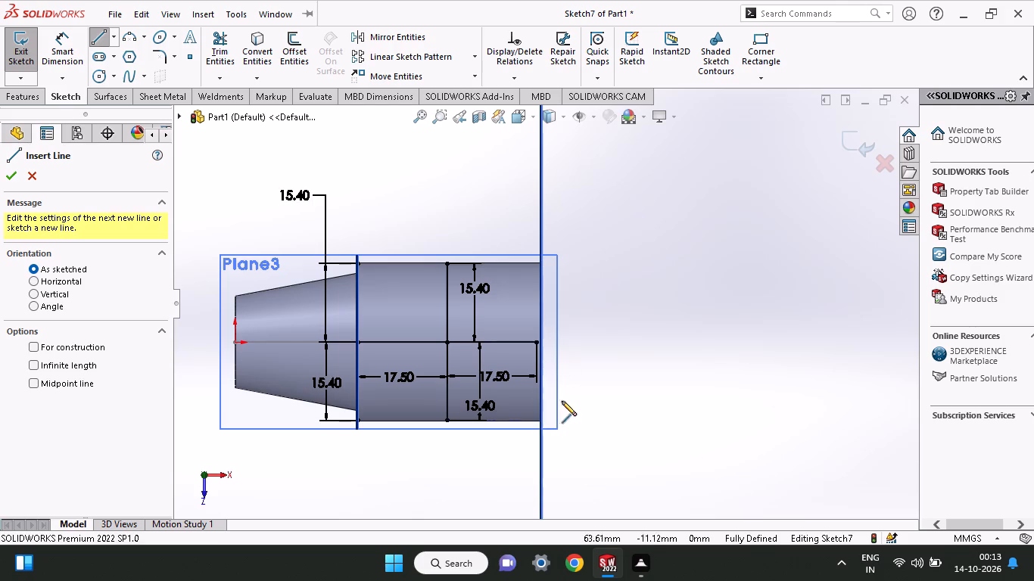
pyautogui.moveTo(595, 461); pyautogui.dragTo(600, 379, button='middle')
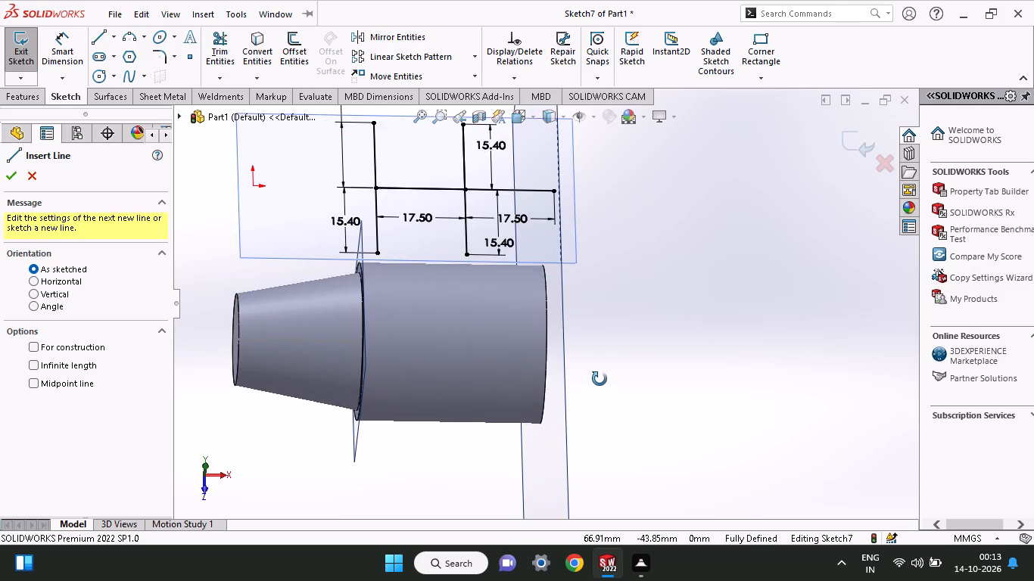
pyautogui.moveTo(600, 379); pyautogui.dragTo(610, 186, button='middle')
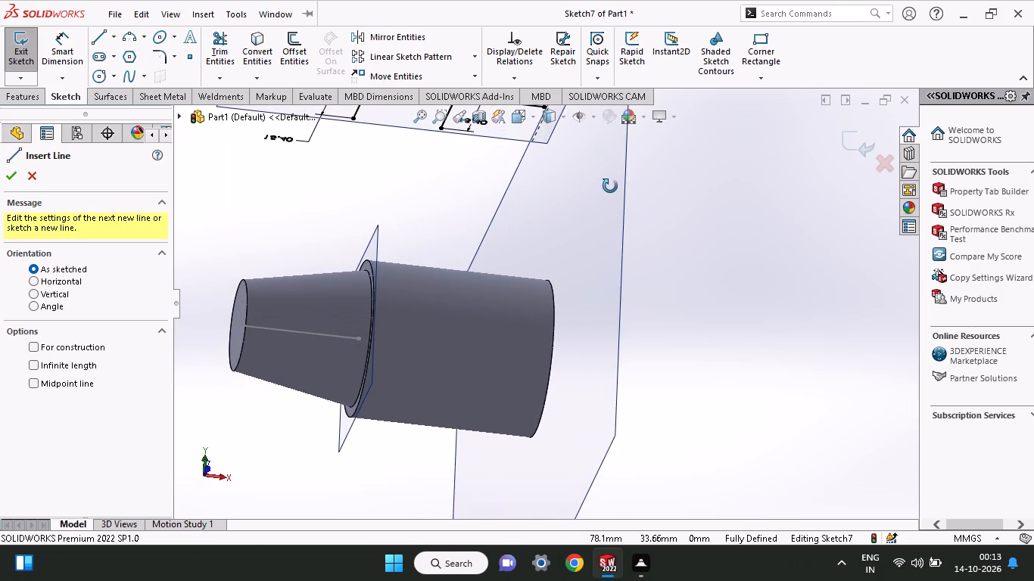
pyautogui.moveTo(610, 186); pyautogui.dragTo(604, 448, button='middle')
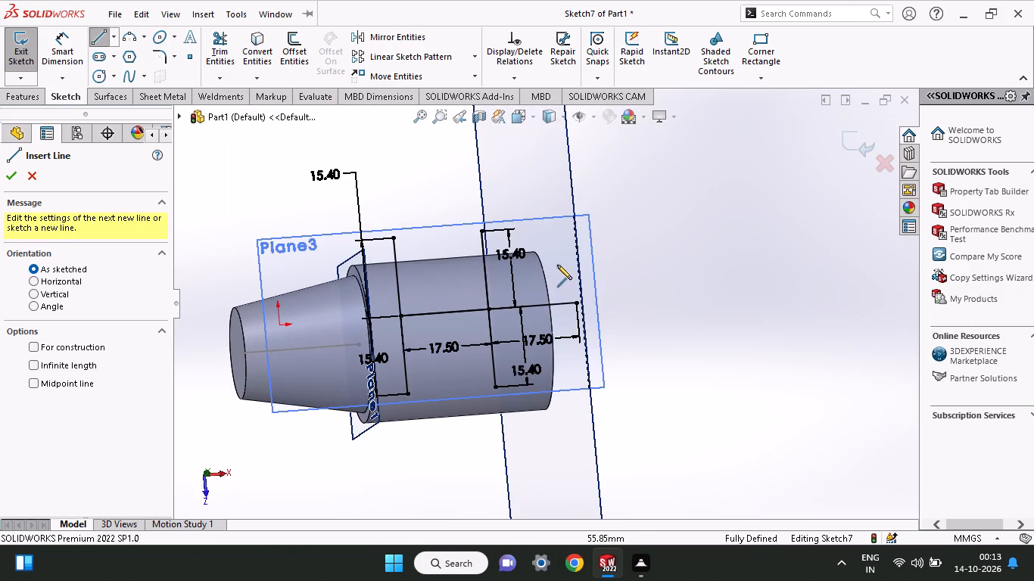
pyautogui.moveTo(624, 296); pyautogui.dragTo(612, 318, button='middle')
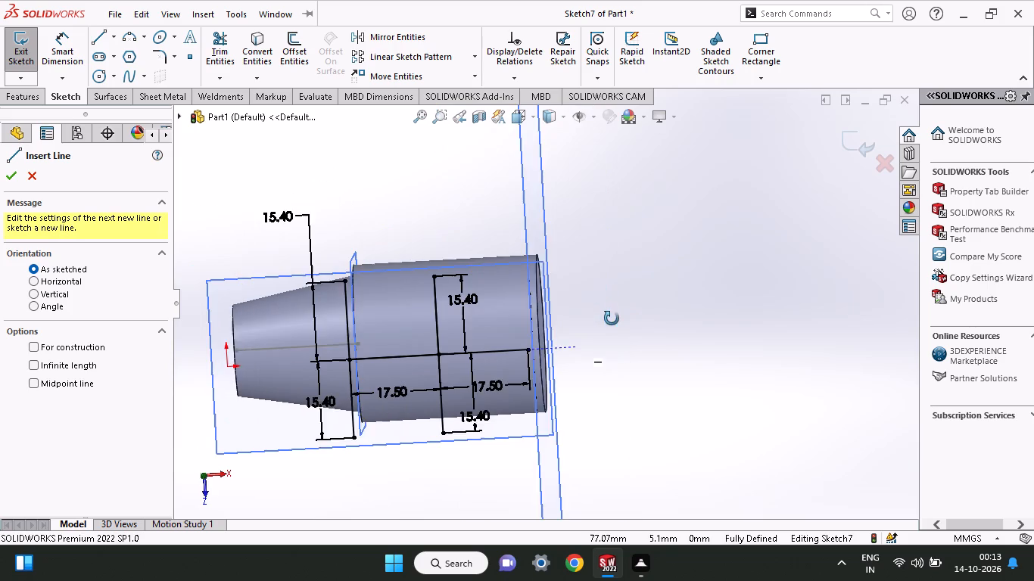
pyautogui.moveTo(612, 318); pyautogui.dragTo(616, 318, button='middle')
pyautogui.click(551, 346)
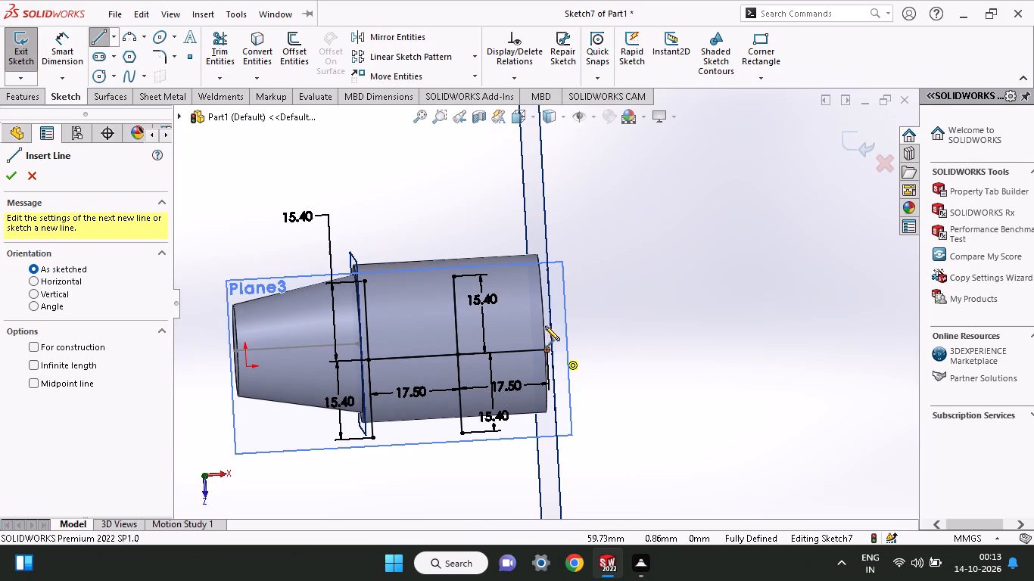
pyautogui.click(543, 278)
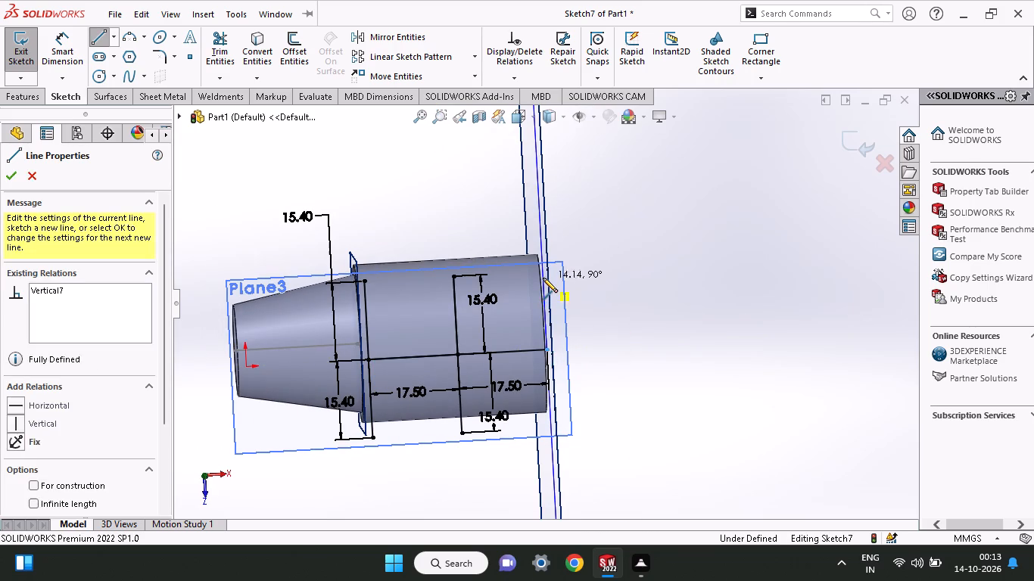
pyautogui.rightClick(580, 291)
pyautogui.click(629, 302)
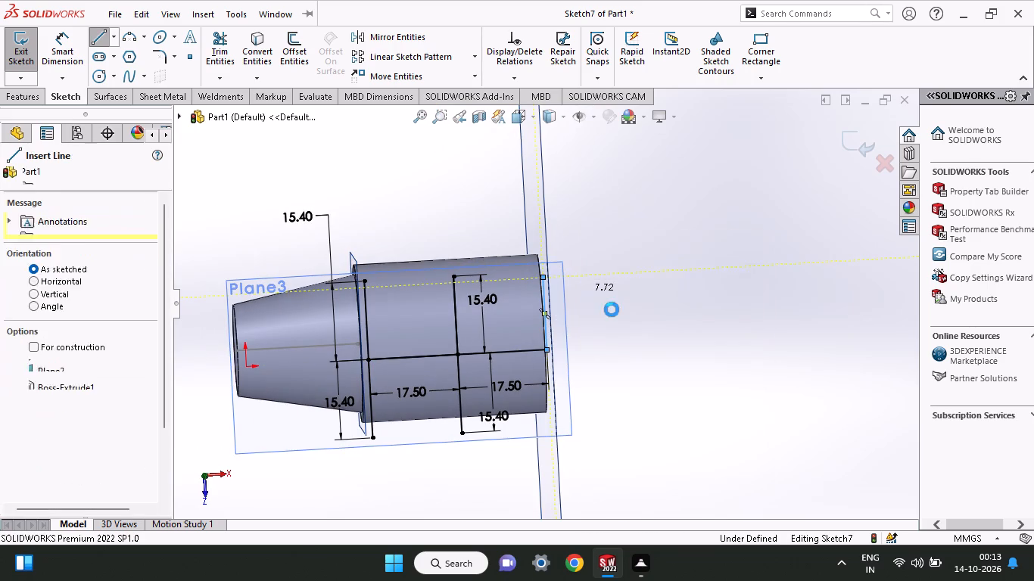
# Dimension the upper end of the free-face vertical line at 29.2/2 (14.6 mm) from the horizontal line's end.
pyautogui.click(58, 46)
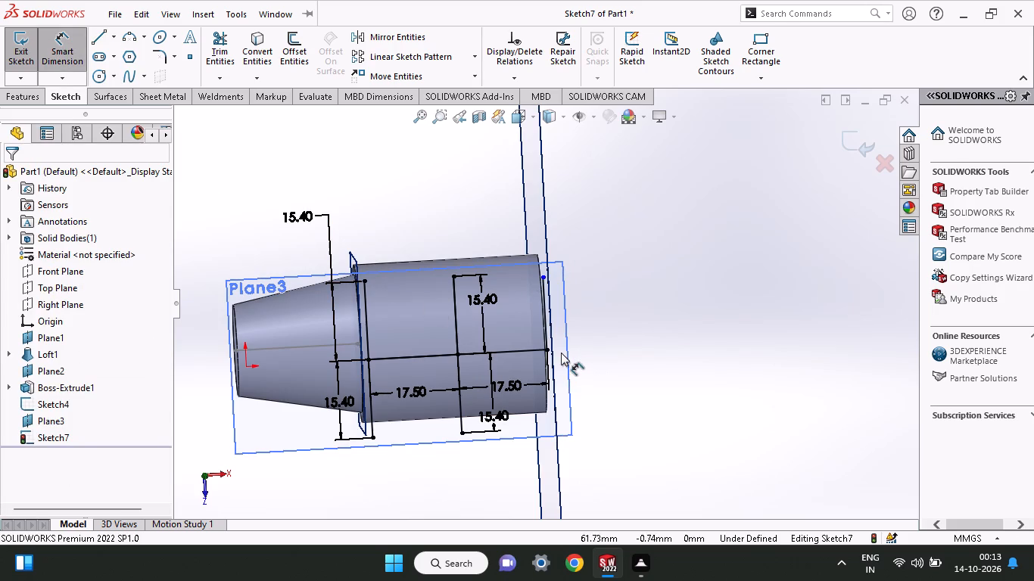
pyautogui.click(545, 350)
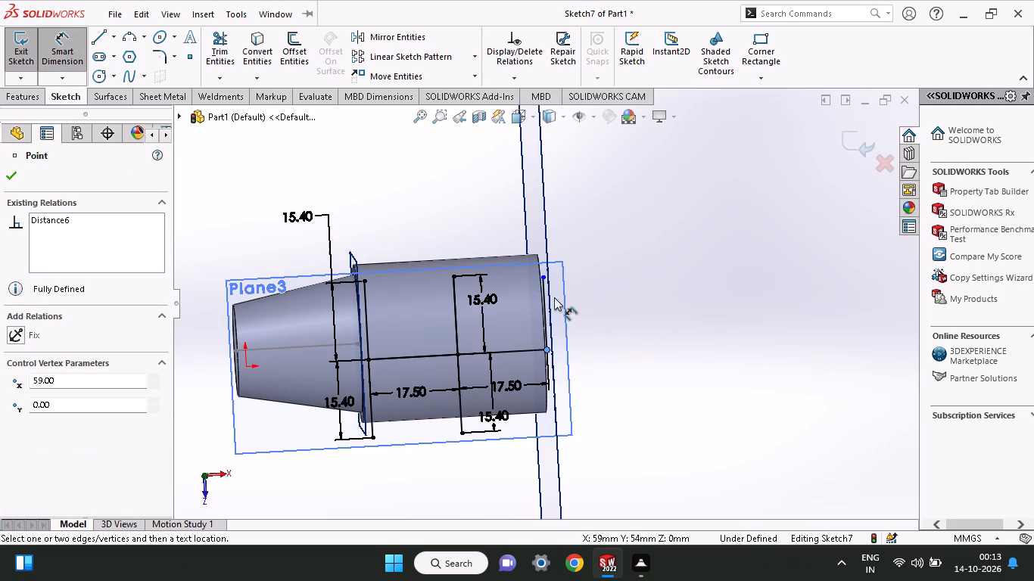
pyautogui.click(544, 281)
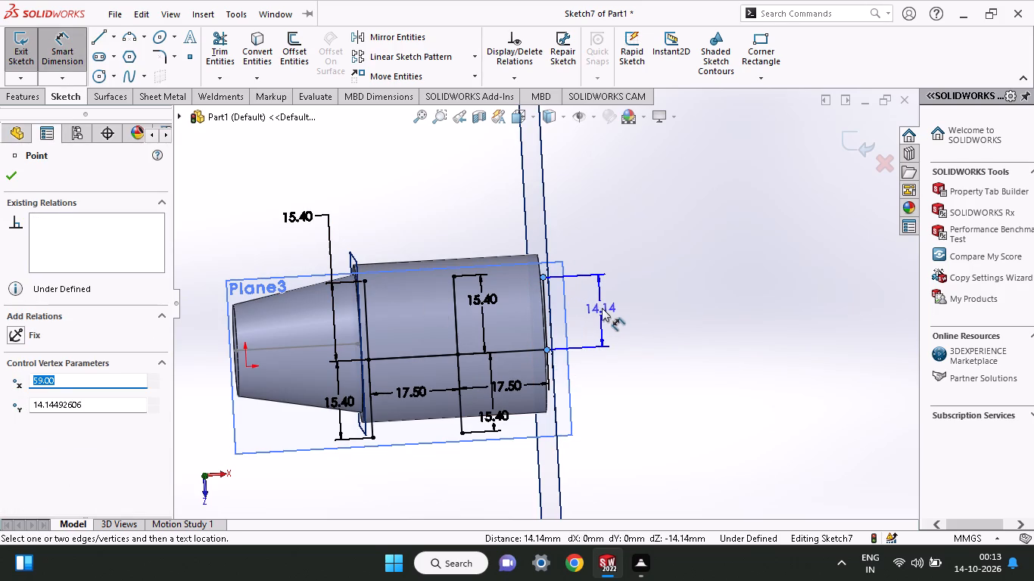
pyautogui.click(602, 308)
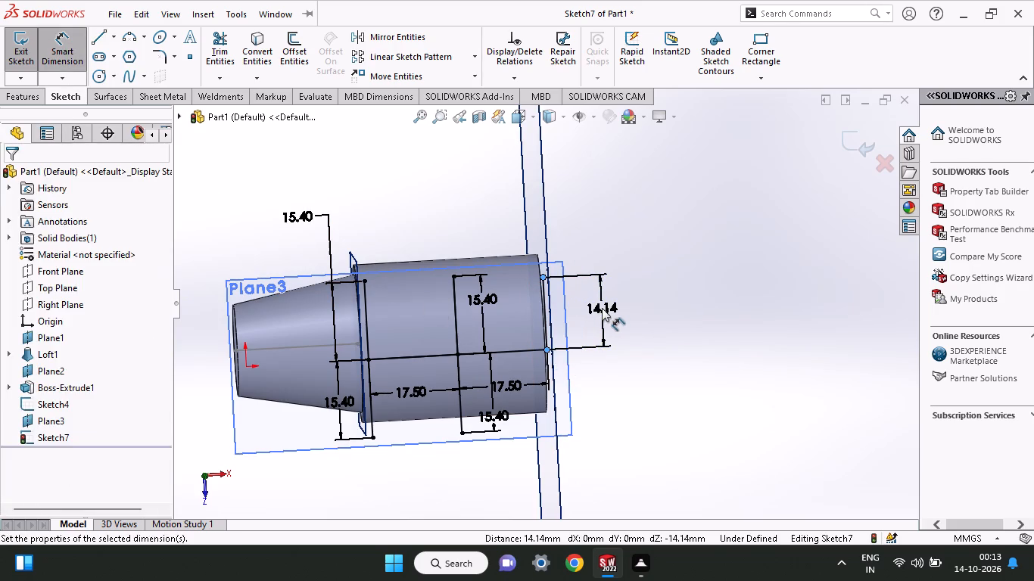
pyautogui.write('28')
pyautogui.press('BackSpace')
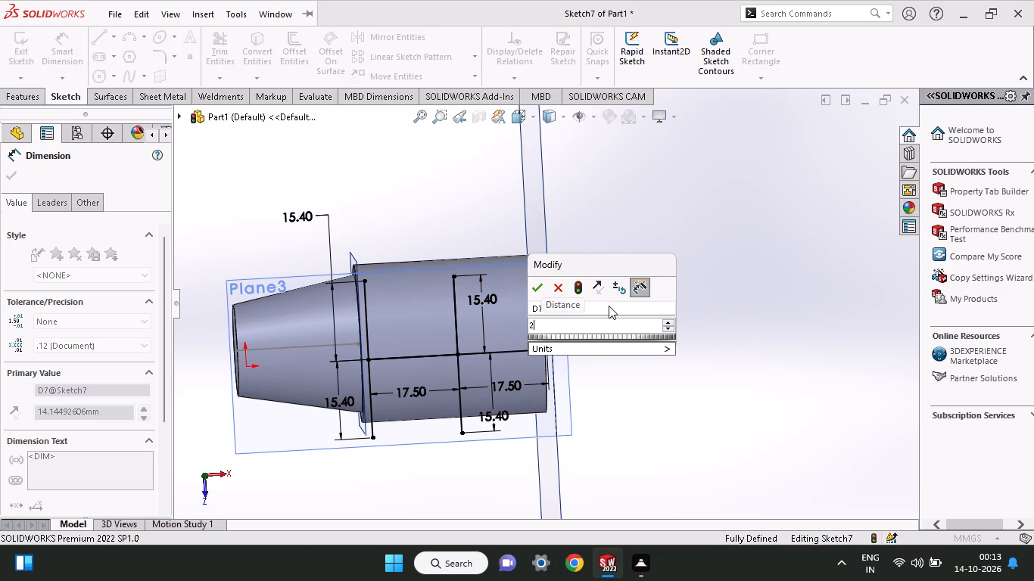
pyautogui.write('9.2/2')
pyautogui.press('Return')
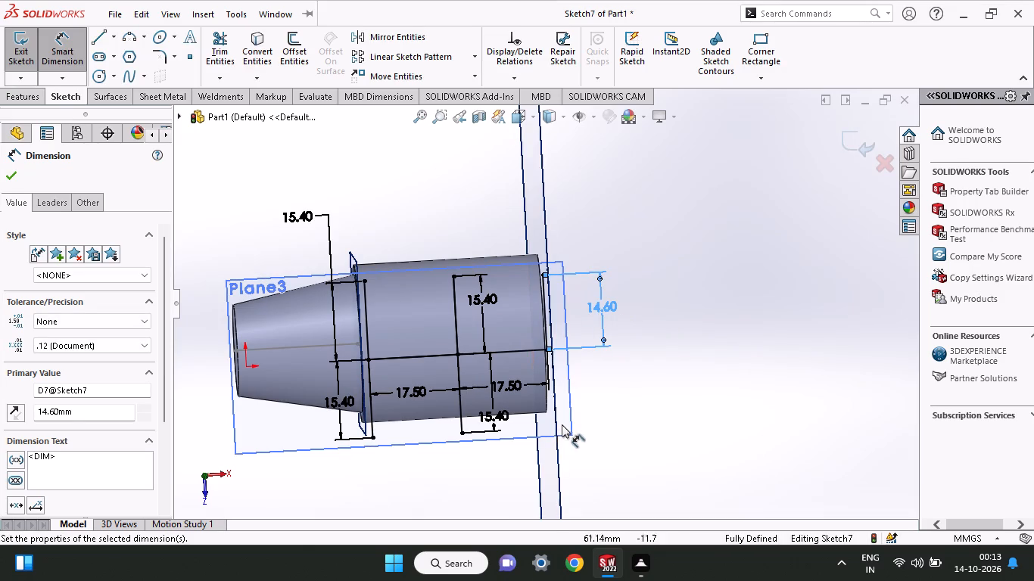
pyautogui.click(11, 176)
# Draw a vertical line about 14.4 mm down from the horizontal line's end at the cylinder's free face.
pyautogui.click(98, 47)
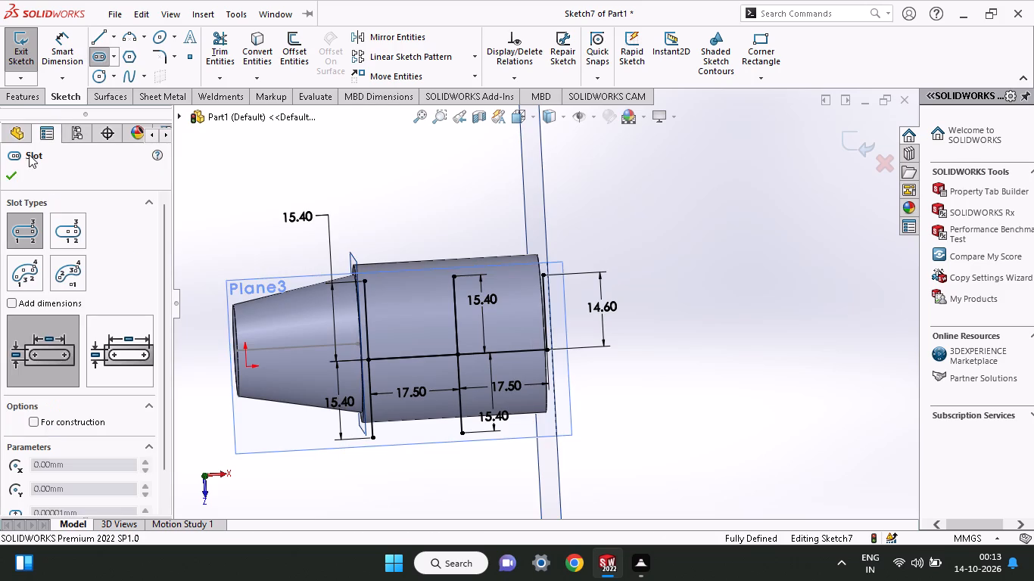
pyautogui.click(15, 176)
pyautogui.click(96, 39)
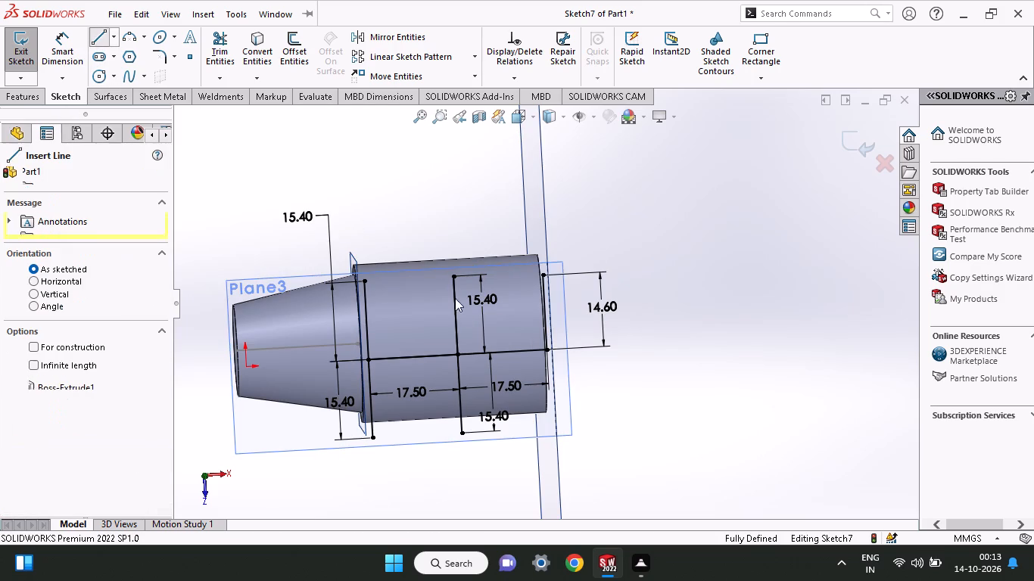
pyautogui.click(548, 352)
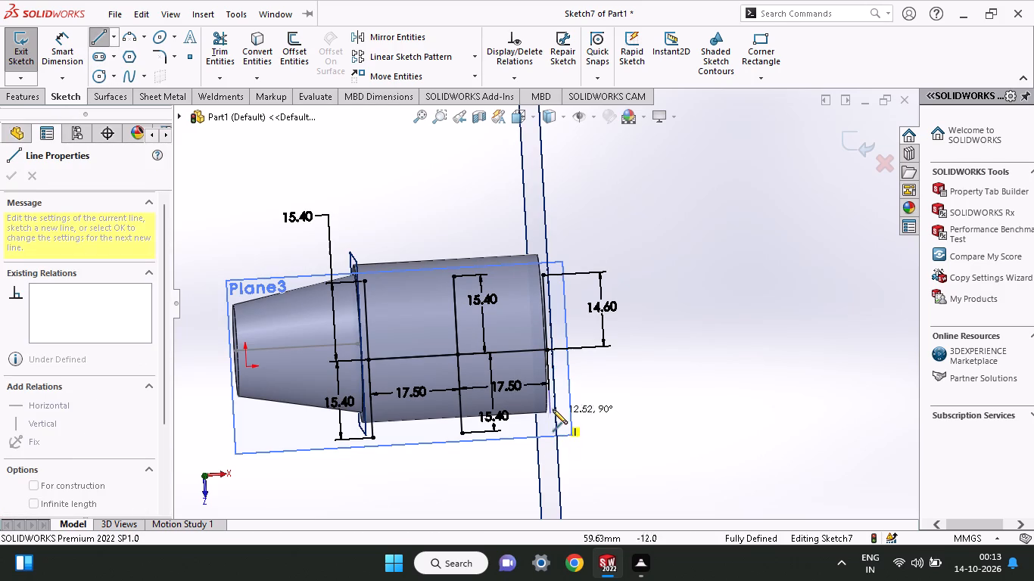
pyautogui.click(550, 423)
pyautogui.rightClick(575, 393)
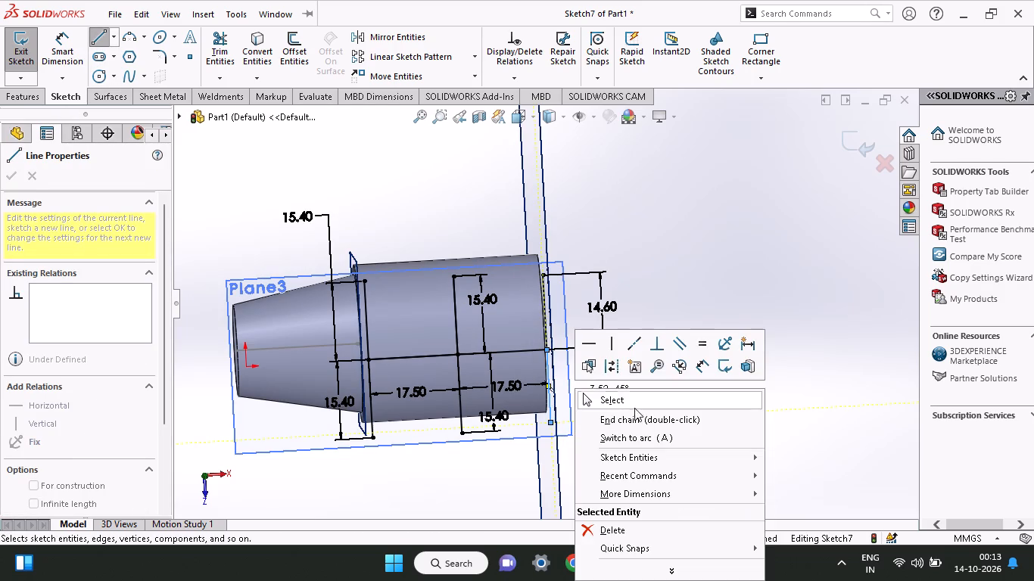
pyautogui.click(628, 399)
# Dimension the lower end of the free-face vertical line 14.6 mm from the horizontal line's end.
pyautogui.click(56, 54)
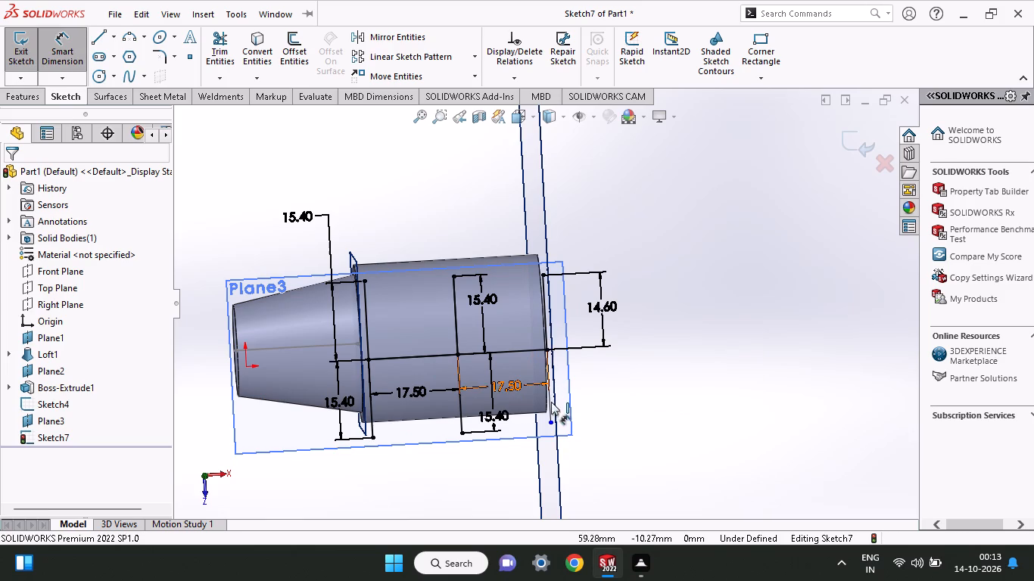
pyautogui.click(550, 423)
pyautogui.click(551, 352)
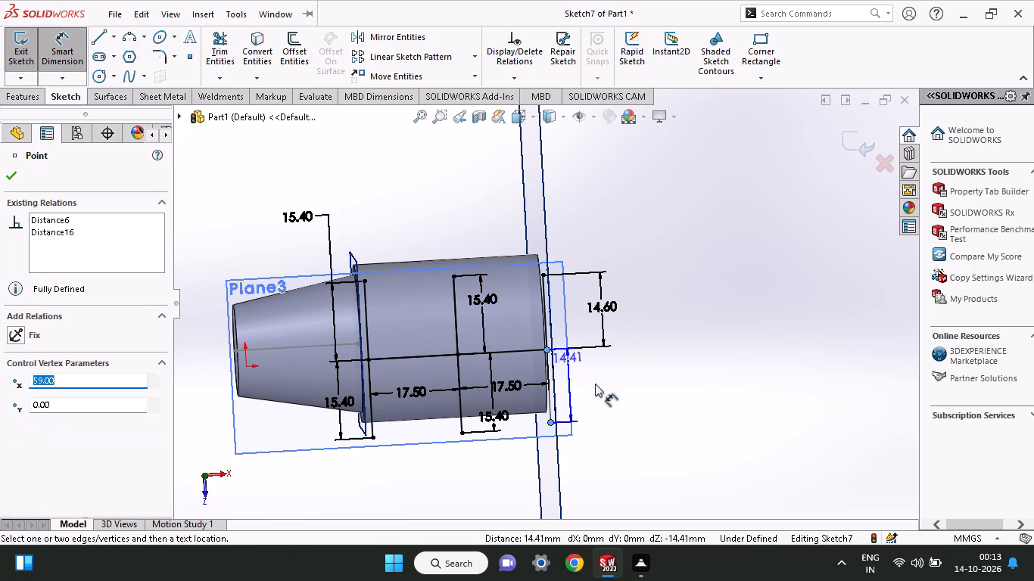
pyautogui.click(607, 384)
pyautogui.write('14')
pyautogui.write('.60')
pyautogui.press('Return')
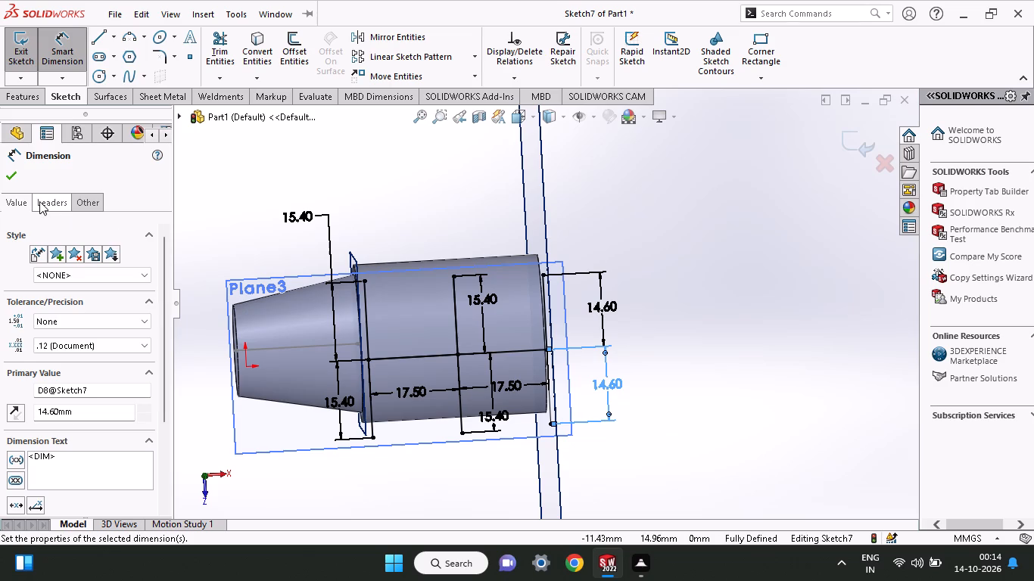
pyautogui.click(6, 177)
# Close the outline with two slanted lines joining the upper ends and the lower ends of the loft-side and free-face vertical lines.
pyautogui.click(93, 43)
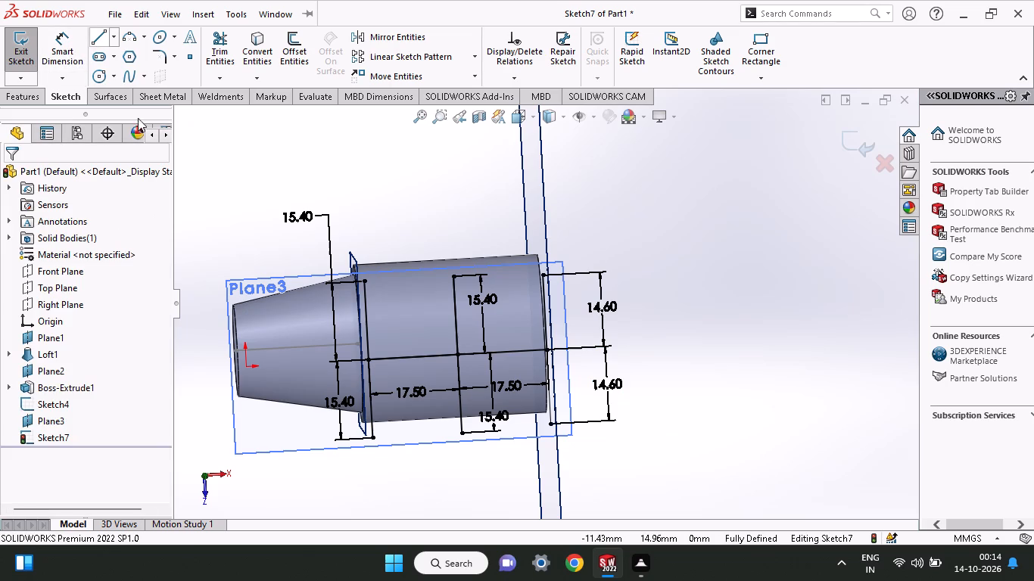
pyautogui.click(366, 283)
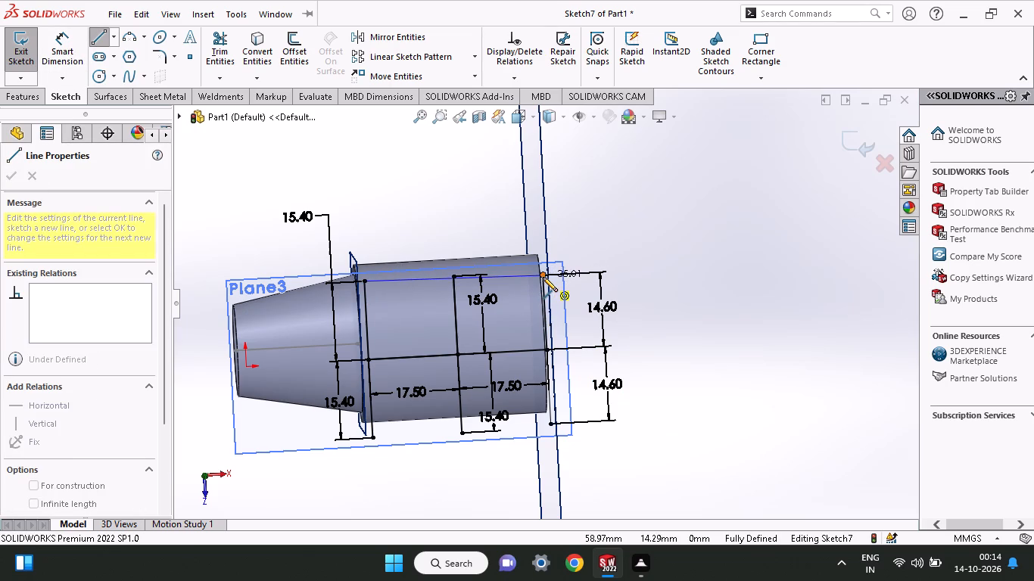
pyautogui.click(542, 277)
pyautogui.rightClick(470, 225)
pyautogui.click(484, 241)
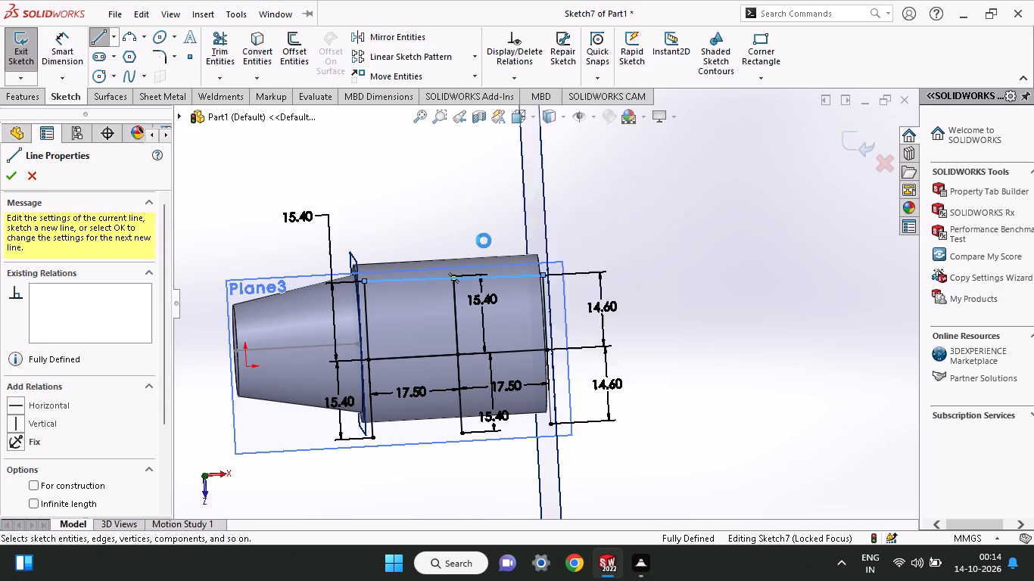
pyautogui.click(101, 41)
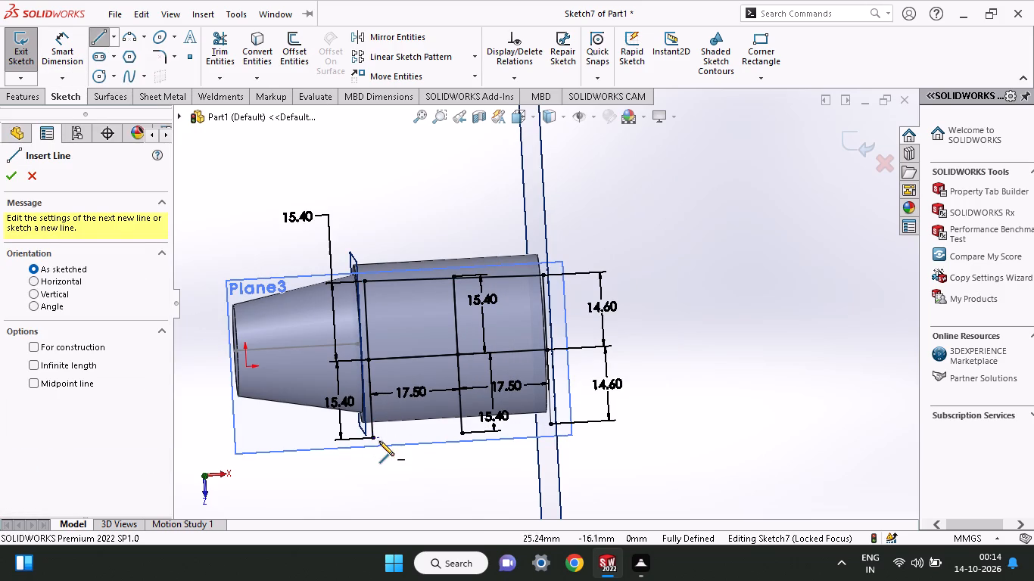
pyautogui.click(371, 433)
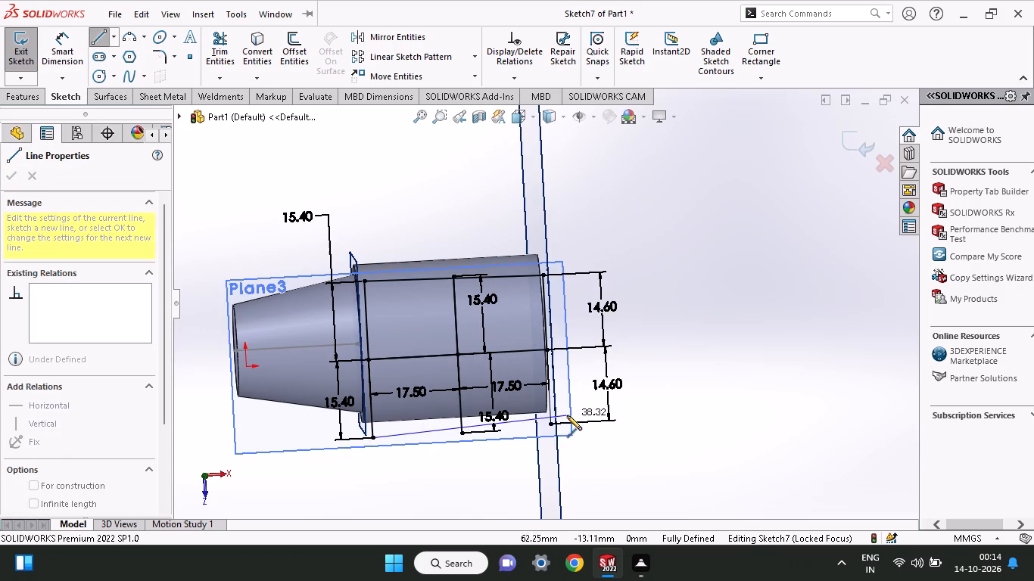
pyautogui.click(554, 424)
pyautogui.rightClick(487, 452)
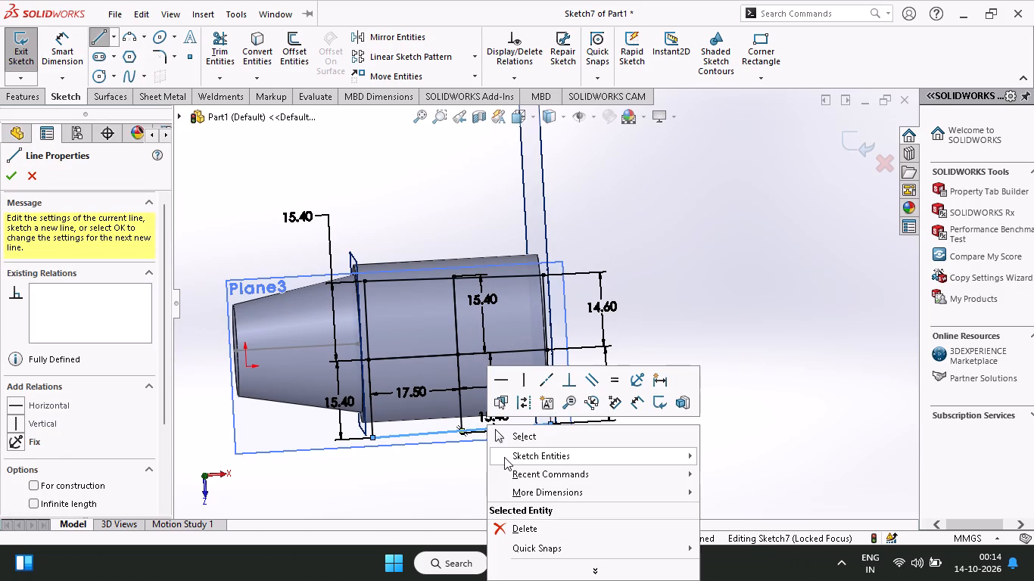
pyautogui.click(503, 439)
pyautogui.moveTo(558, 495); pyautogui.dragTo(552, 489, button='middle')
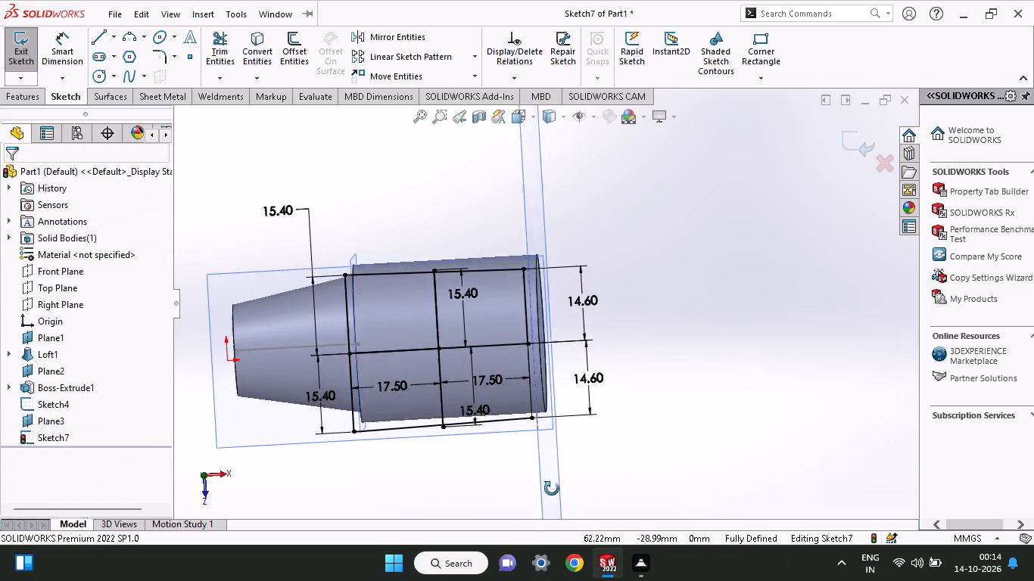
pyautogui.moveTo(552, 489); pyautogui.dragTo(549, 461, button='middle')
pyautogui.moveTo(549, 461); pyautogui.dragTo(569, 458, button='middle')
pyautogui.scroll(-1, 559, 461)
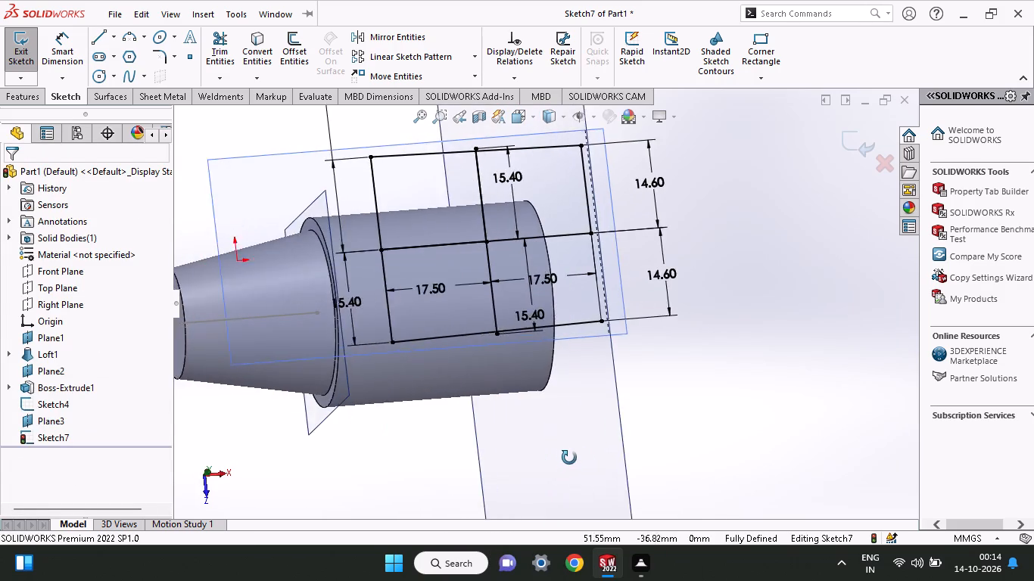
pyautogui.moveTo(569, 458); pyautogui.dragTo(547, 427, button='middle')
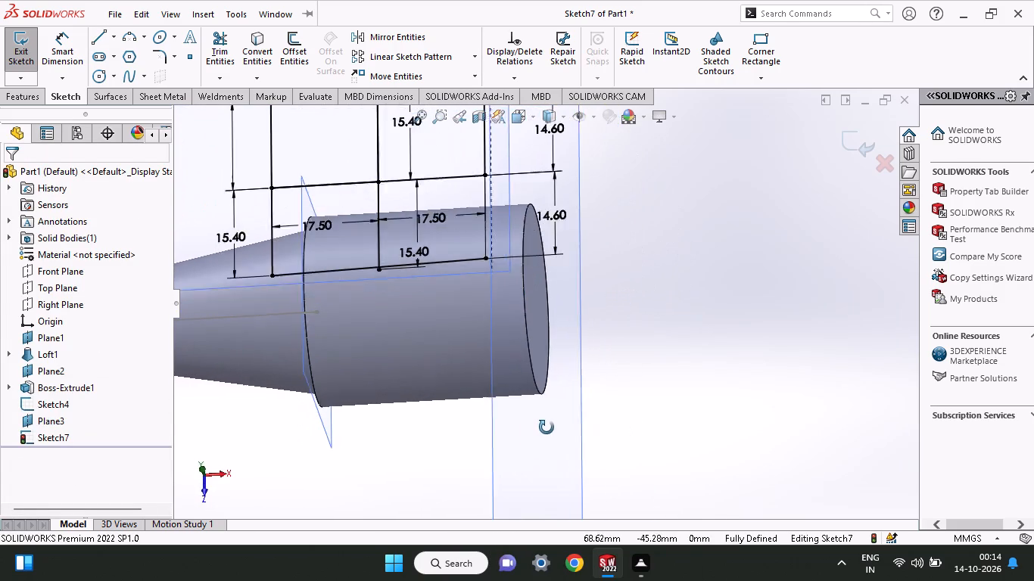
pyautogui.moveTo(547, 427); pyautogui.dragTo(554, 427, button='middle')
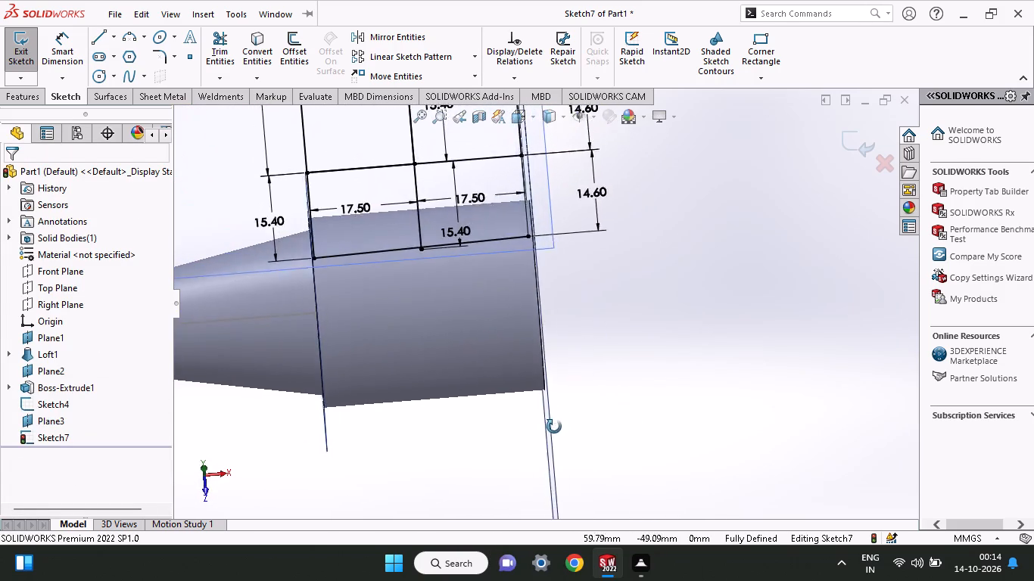
# Examine how the tapered outline on Plane3 sits relative to the cylinder and the loft from several angles.
pyautogui.moveTo(554, 427); pyautogui.dragTo(550, 450, button='middle')
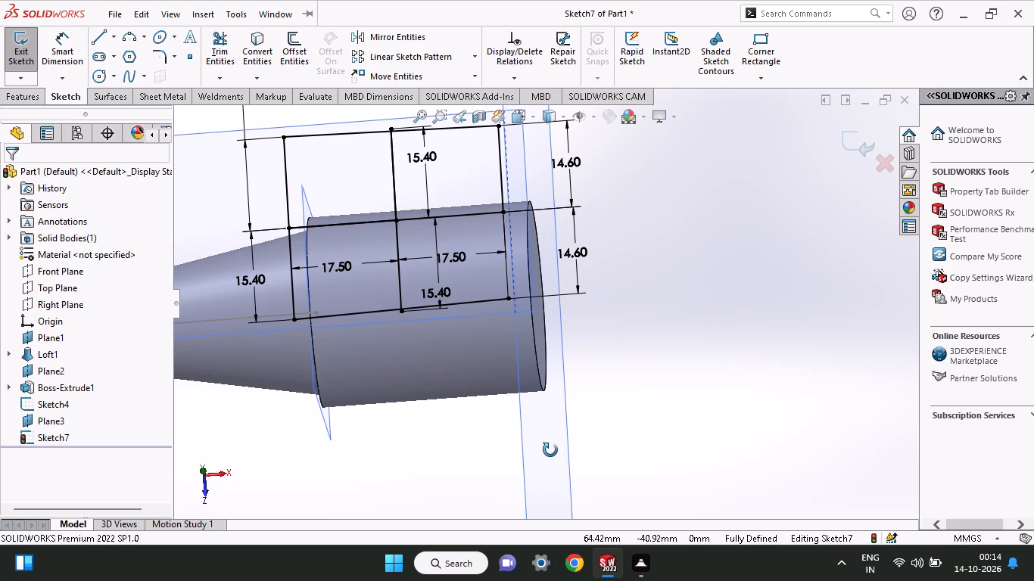
pyautogui.moveTo(550, 450); pyautogui.dragTo(554, 447, button='middle')
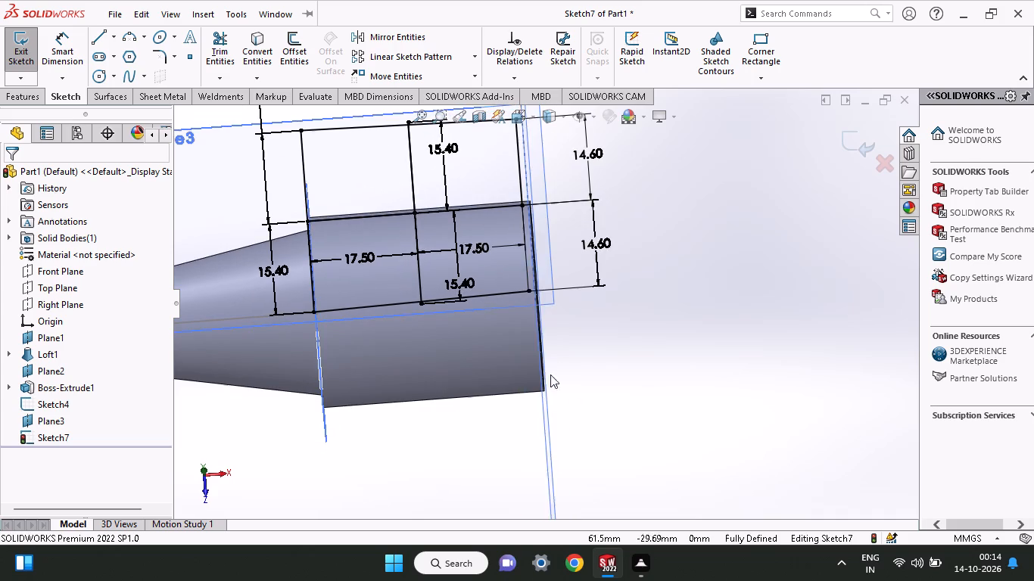
pyautogui.click(71, 54)
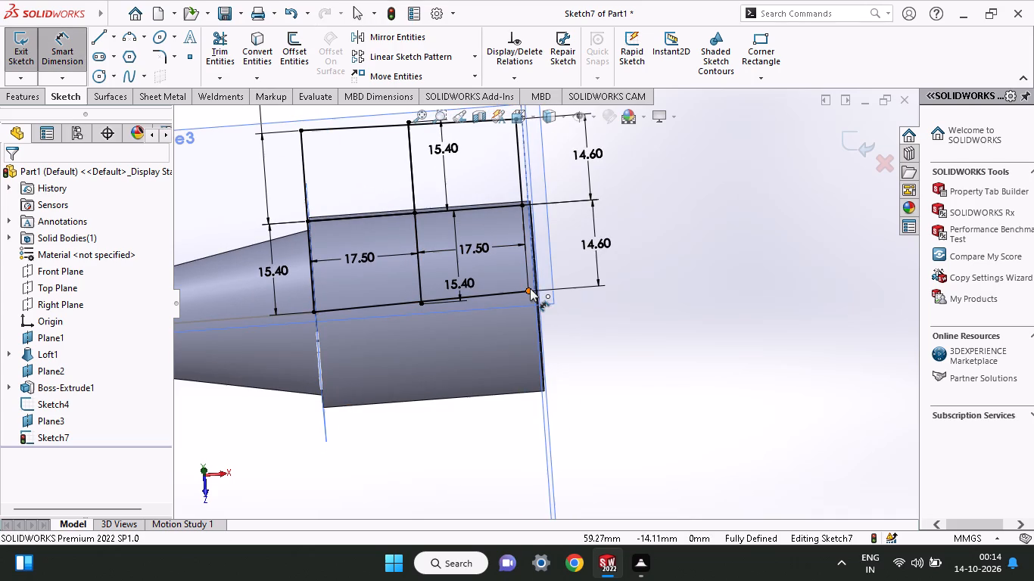
pyautogui.moveTo(508, 359); pyautogui.dragTo(520, 314, button='middle')
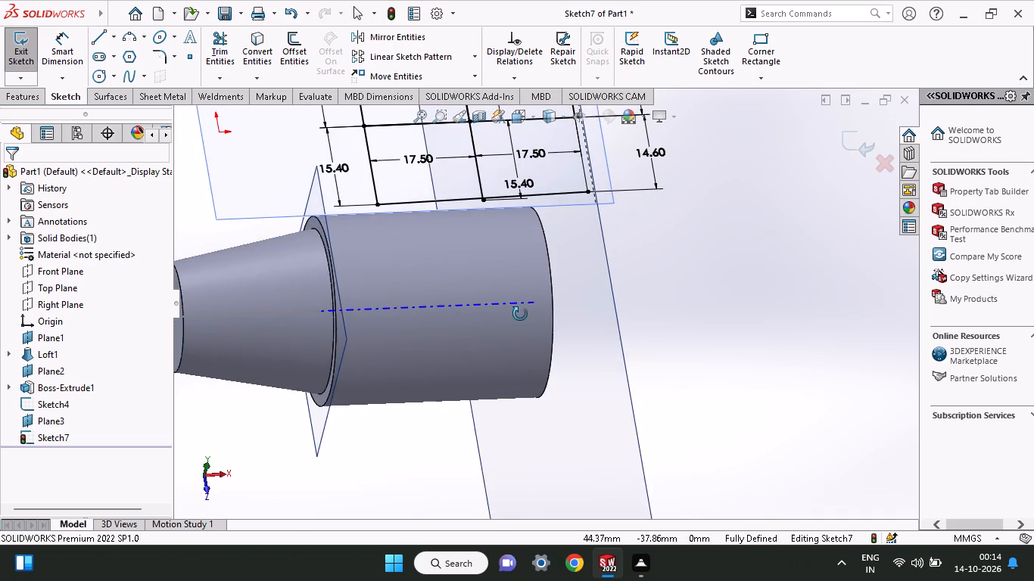
pyautogui.moveTo(520, 314); pyautogui.dragTo(525, 148, button='middle')
pyautogui.scroll(1, 509, 200)
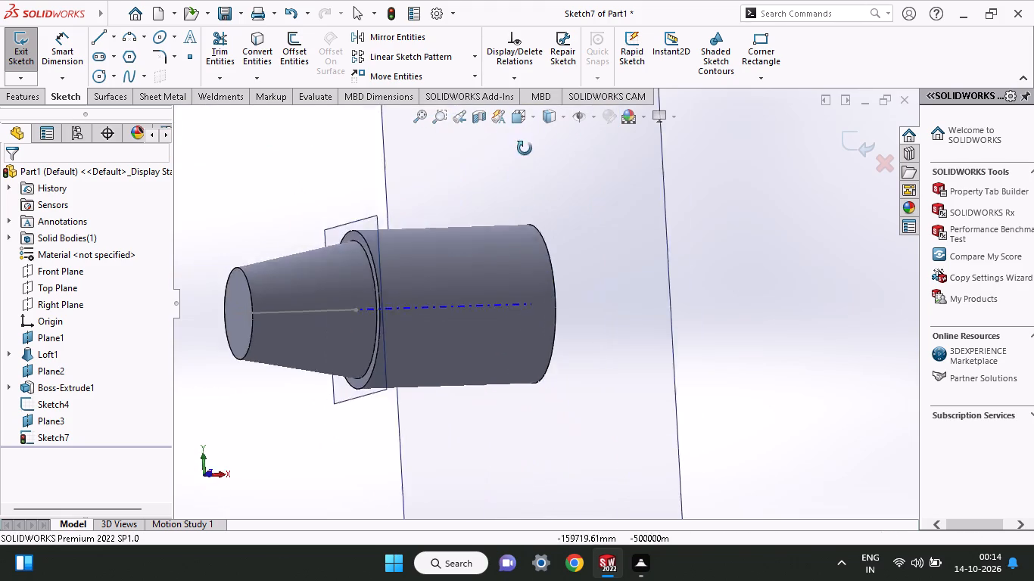
pyautogui.moveTo(525, 148); pyautogui.dragTo(480, 190, button='middle')
pyautogui.keyDown('ctrl'); pyautogui.scroll(3, 480, 190); pyautogui.keyUp('ctrl')
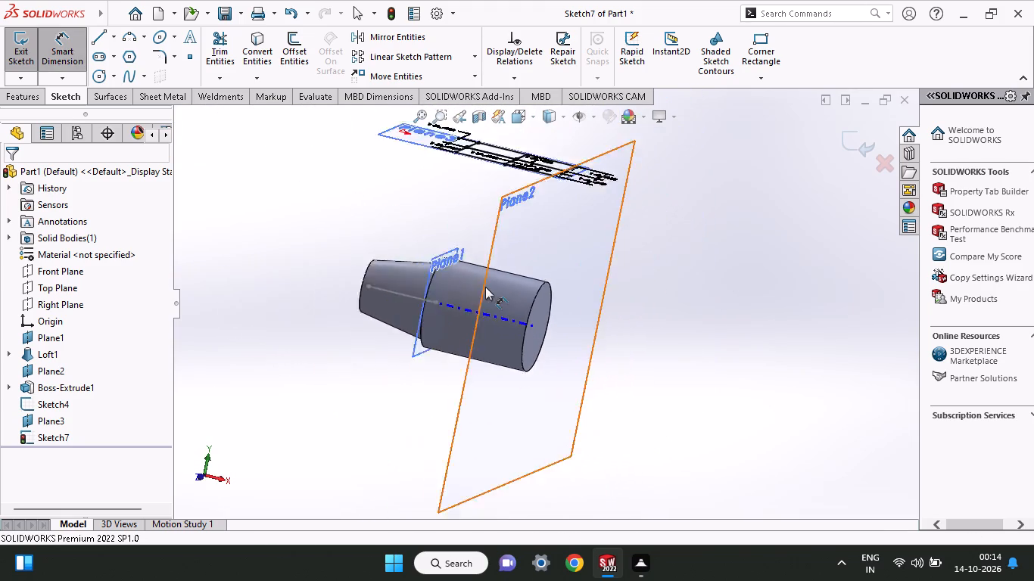
pyautogui.keyDown('ctrl'); pyautogui.scroll(2, 485, 287); pyautogui.keyUp('ctrl')
pyautogui.moveTo(485, 287); pyautogui.dragTo(515, 266, button='middle')
pyautogui.scroll(-1, 515, 263)
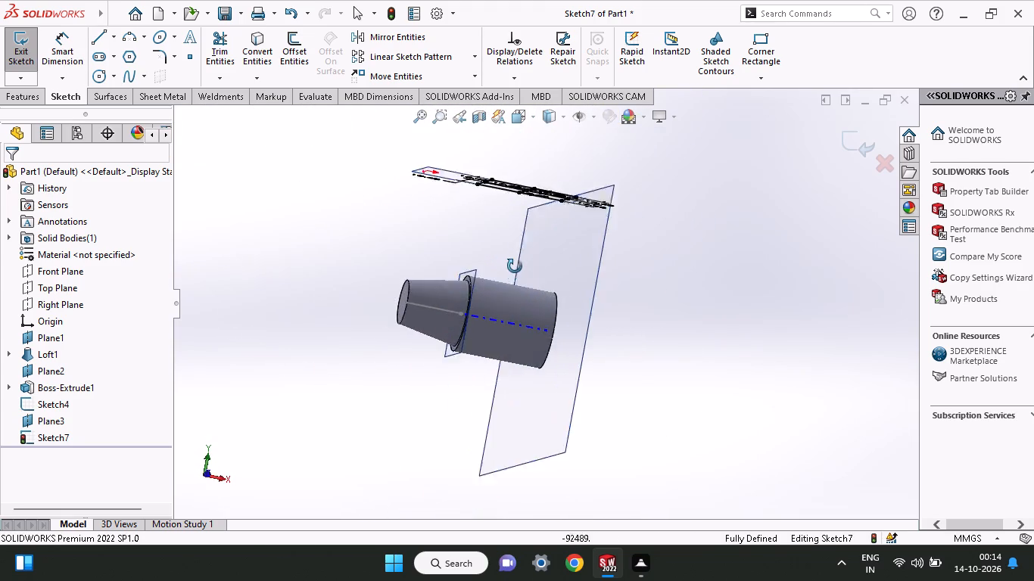
pyautogui.moveTo(515, 266); pyautogui.dragTo(506, 383, button='middle')
pyautogui.scroll(1, 545, 318)
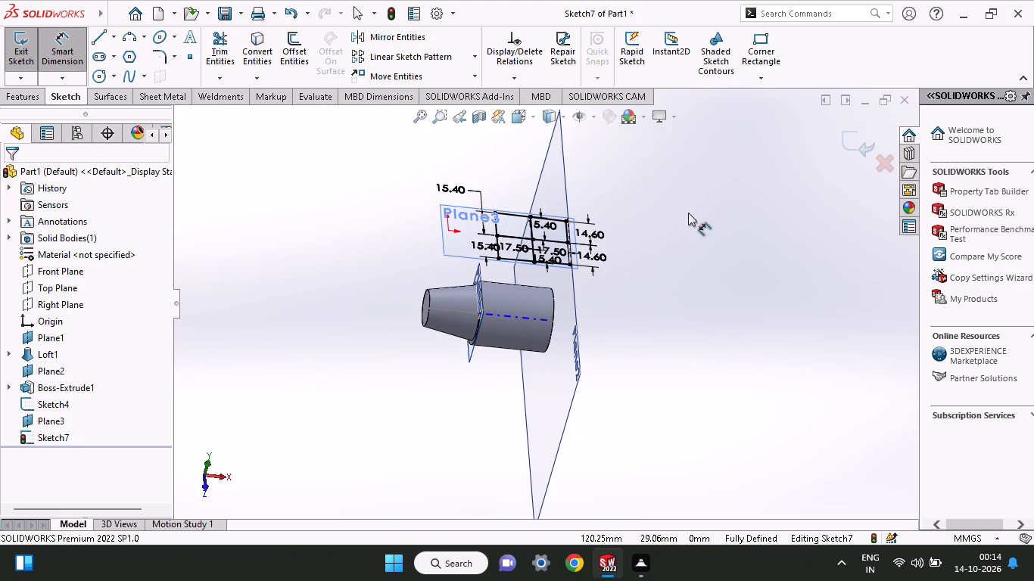
pyautogui.moveTo(688, 213); pyautogui.dragTo(685, 333, button='middle')
pyautogui.keyDown('ctrl'); pyautogui.scroll(2, 575, 366); pyautogui.keyUp('ctrl')
pyautogui.keyDown('ctrl'); pyautogui.scroll(-4, 575, 366); pyautogui.keyUp('ctrl')
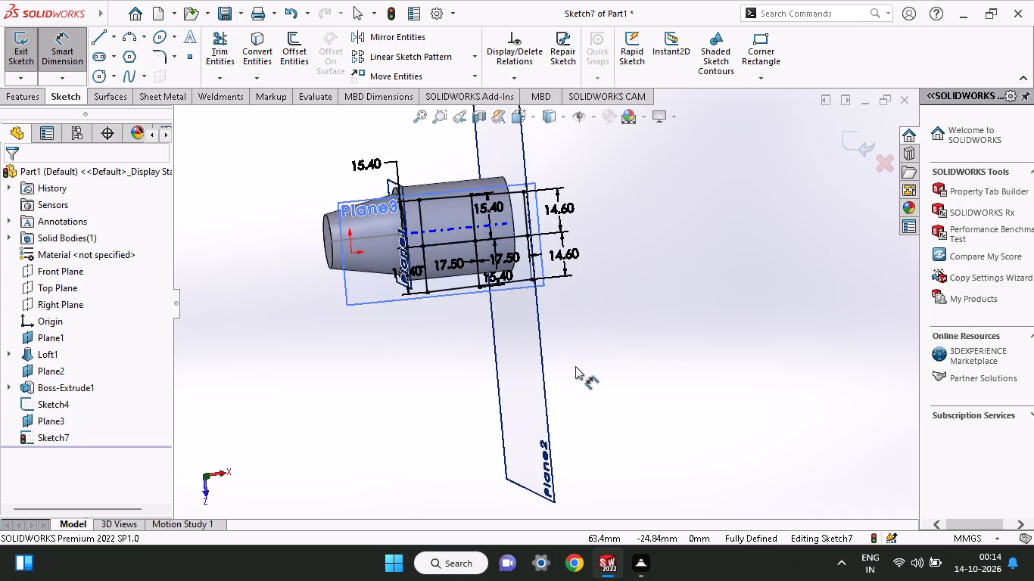
pyautogui.keyDown('ctrl'); pyautogui.scroll(-4, 494, 184); pyautogui.keyUp('ctrl')
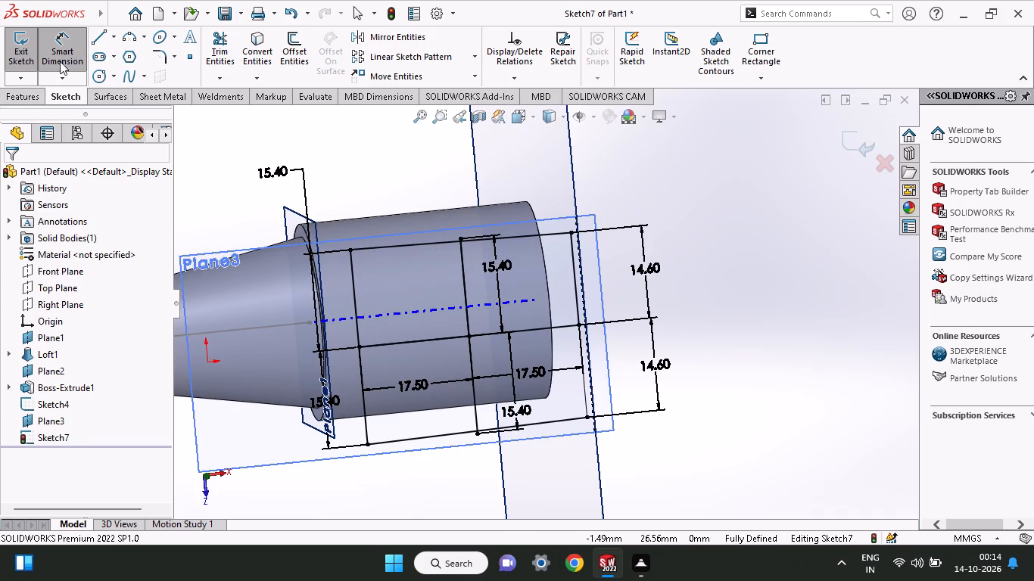
# Exit the outline sketch and hide Plane3, Plane1 and Plane2.
pyautogui.click(688, 164)
pyautogui.click(843, 141)
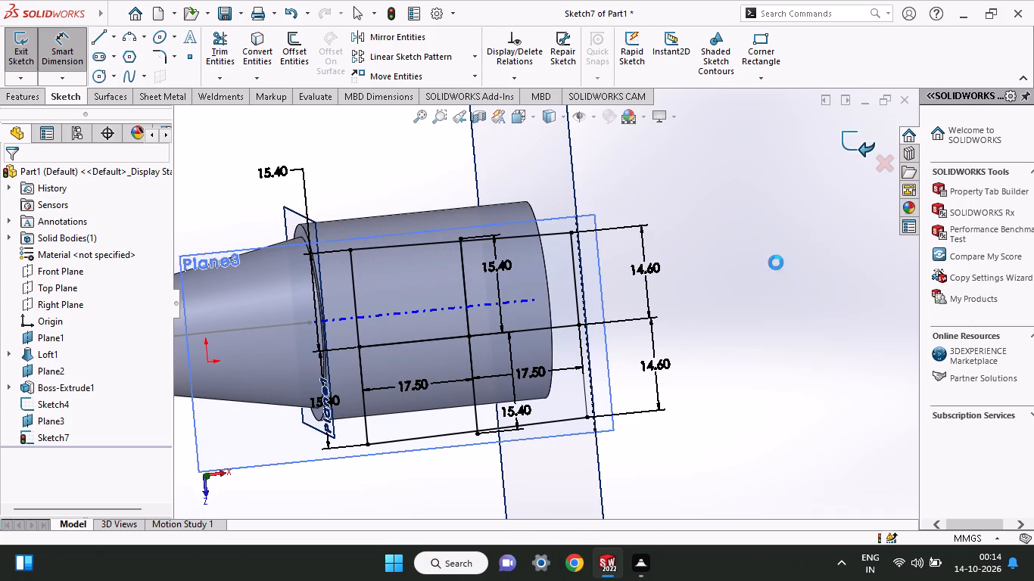
pyautogui.click(266, 412)
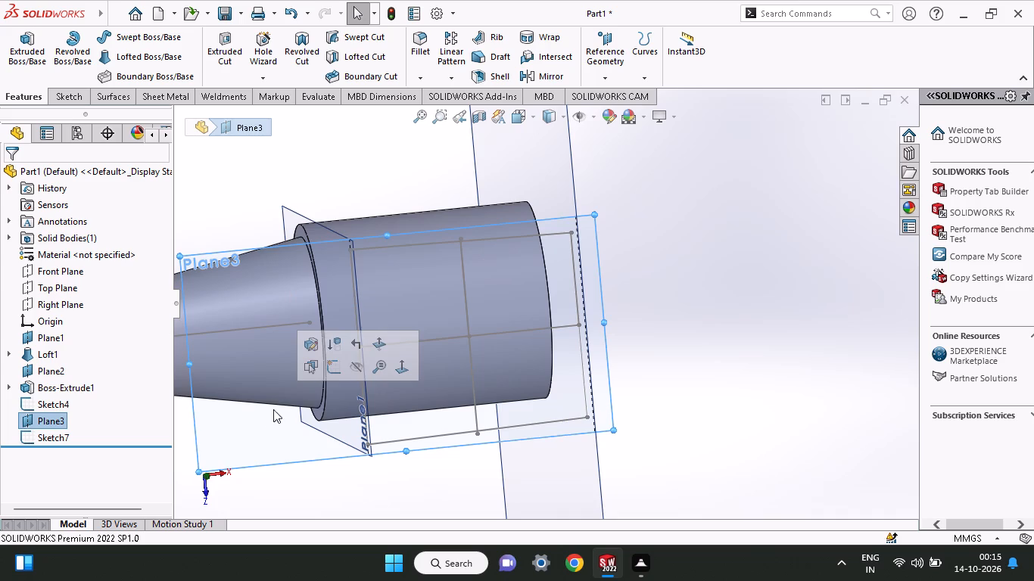
pyautogui.click(353, 361)
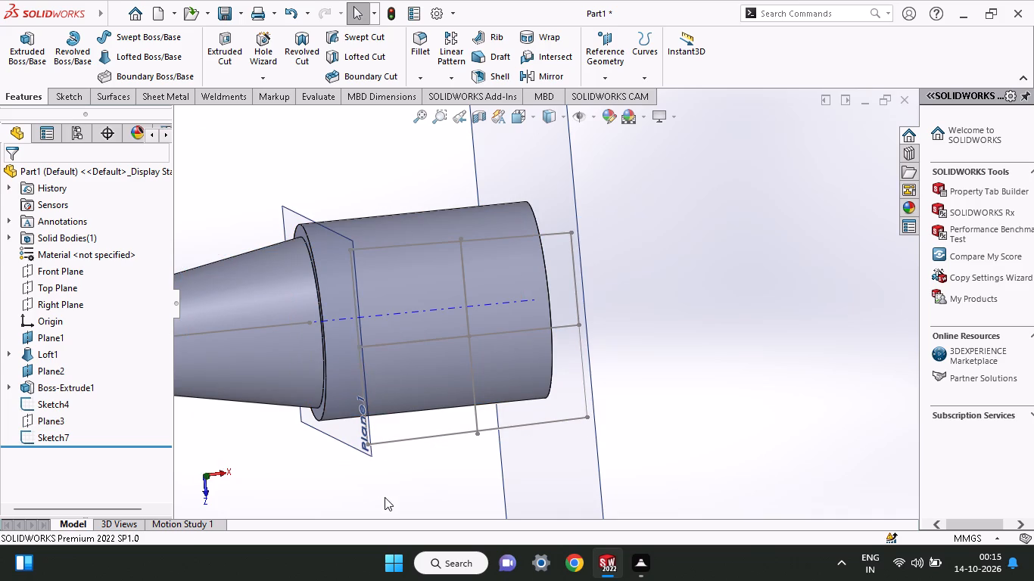
pyautogui.click(341, 428)
pyautogui.click(425, 386)
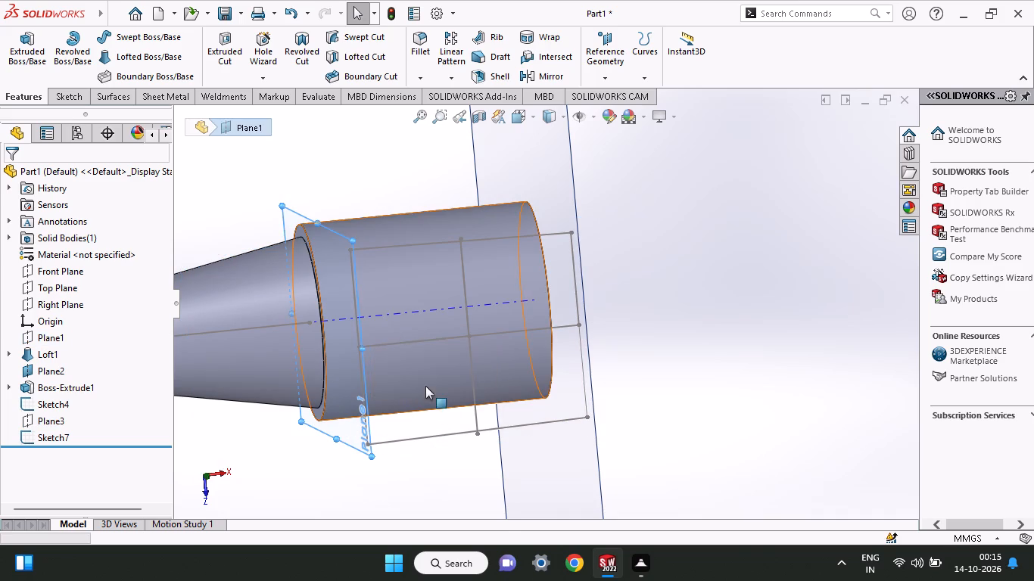
pyautogui.click(560, 483)
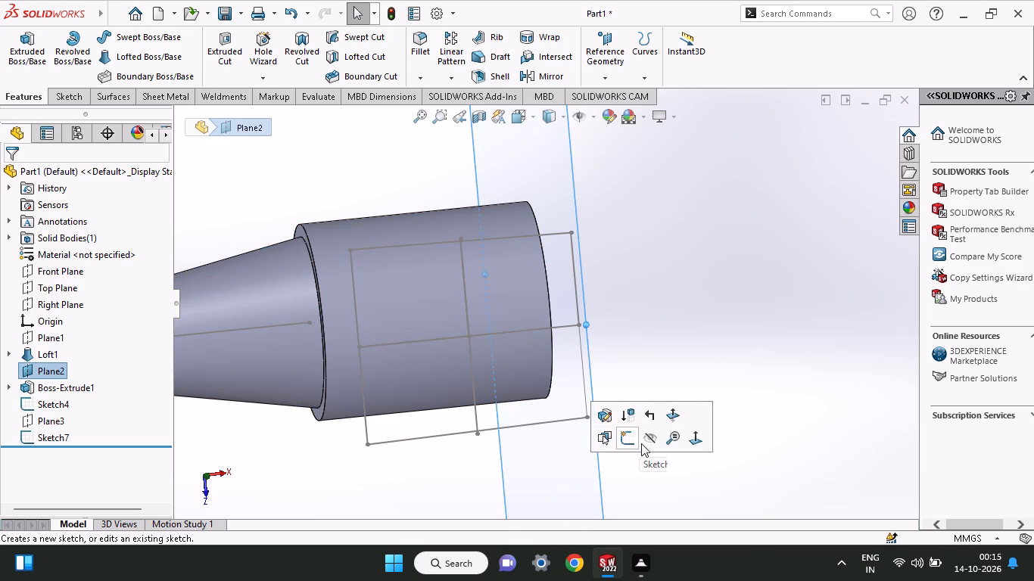
pyautogui.click(646, 443)
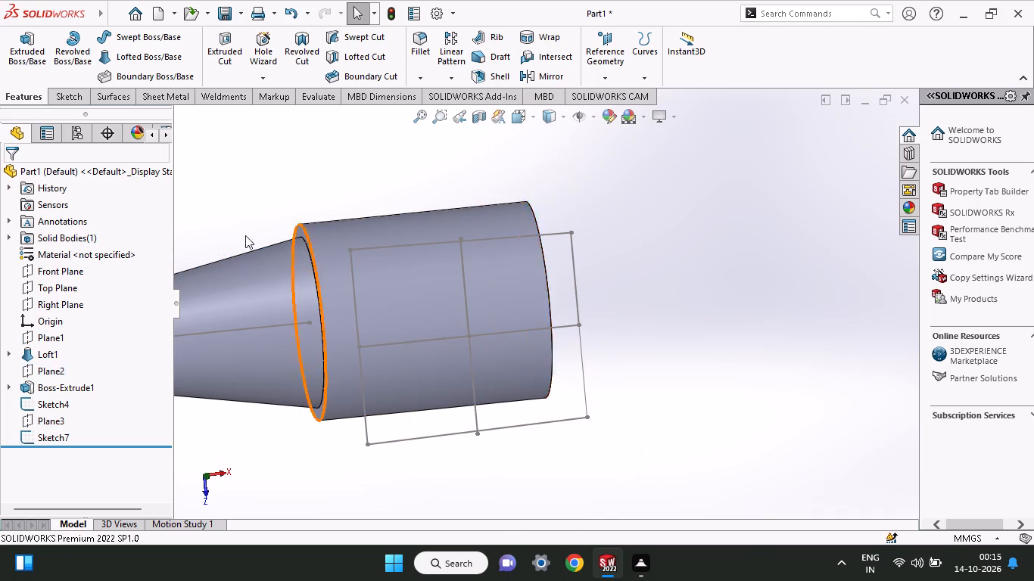
# Return to editing the tapered outline sketch on Plane3.
pyautogui.click(69, 96)
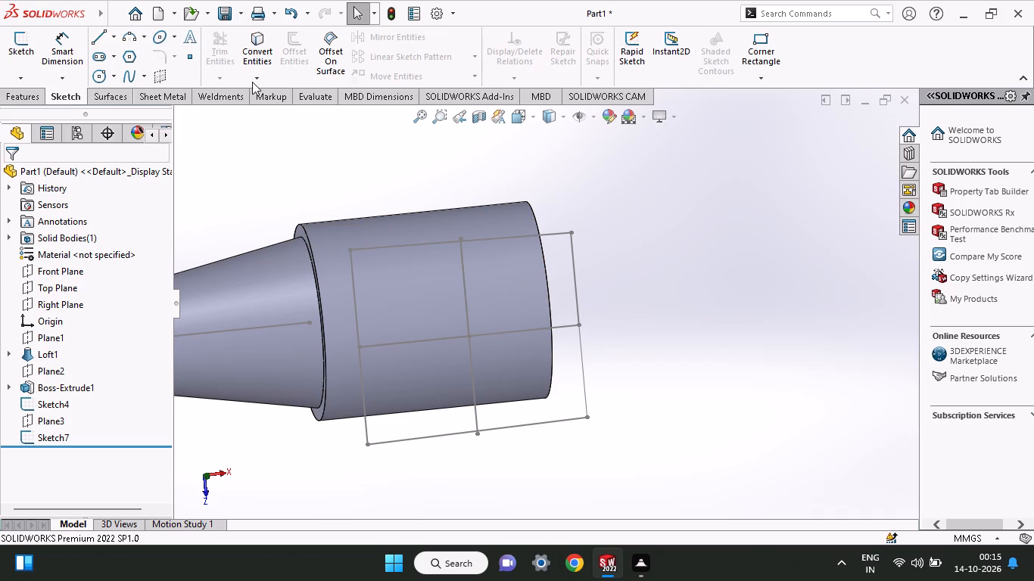
pyautogui.rightClick(216, 135)
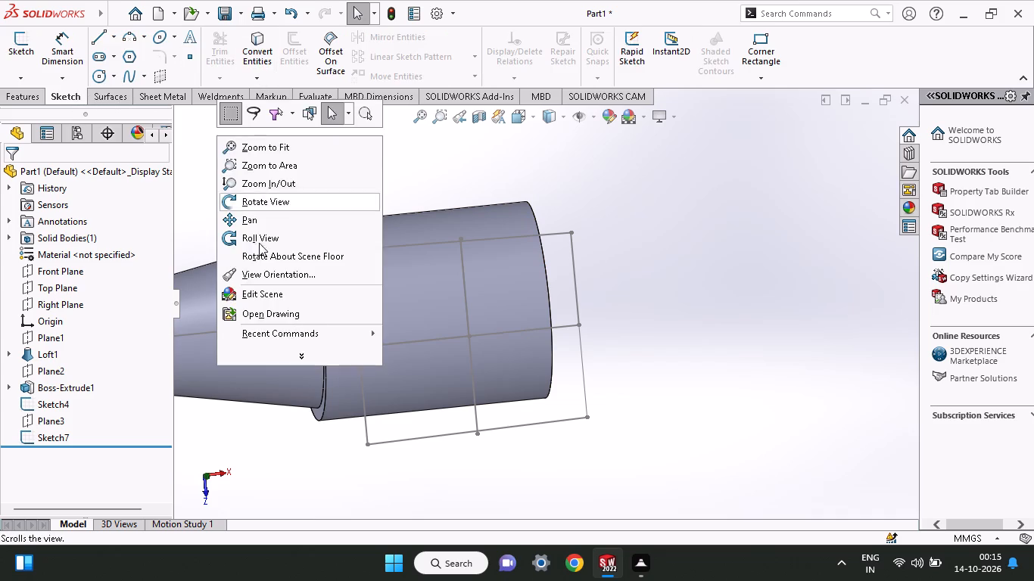
pyautogui.click(597, 198)
pyautogui.hotkey('ctrl', 'z')
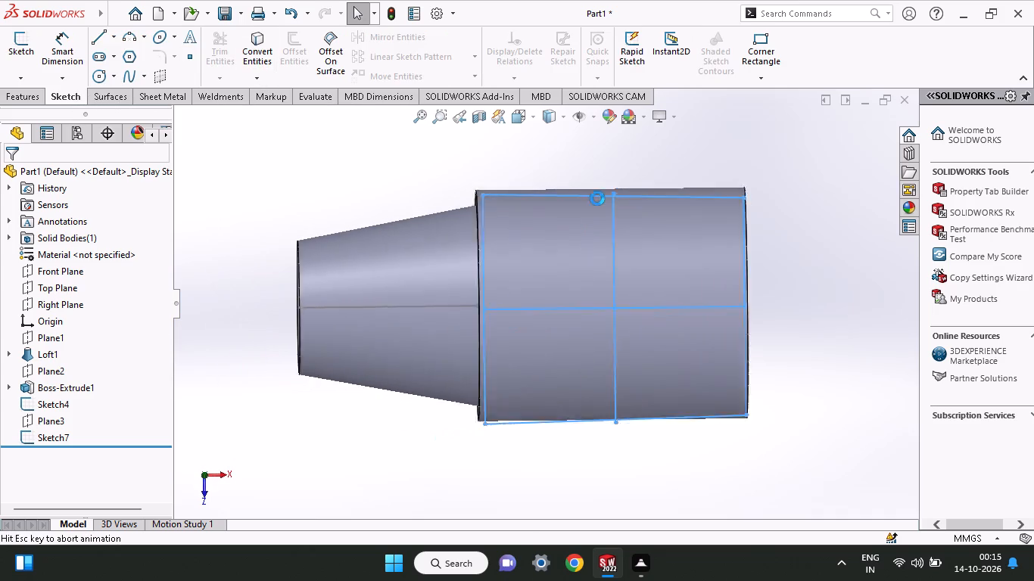
# Fillet all four corners of the tapered outline with a 10 mm radius, keeping constrained corners.
pyautogui.middleClick(622, 422)
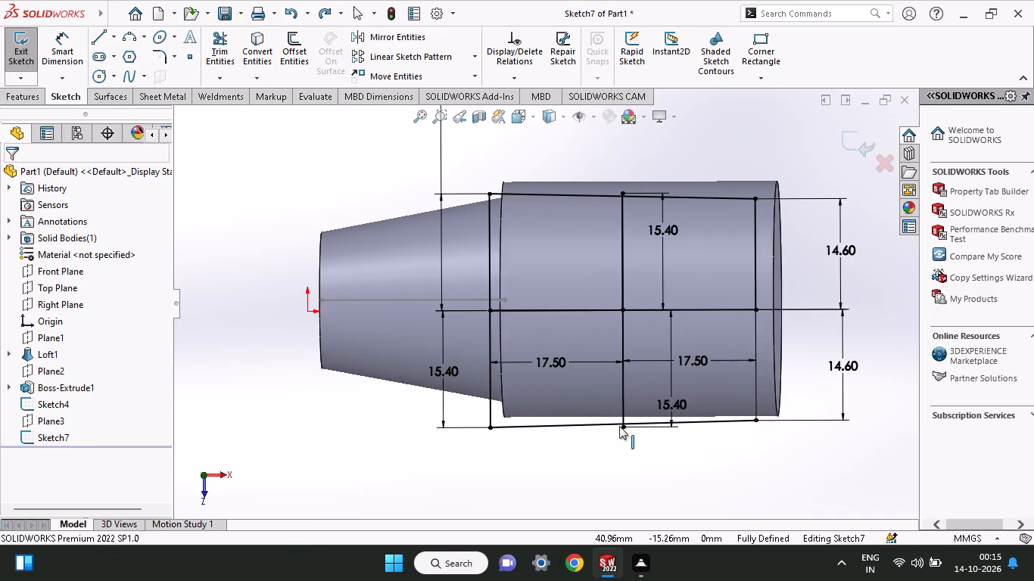
pyautogui.click(159, 52)
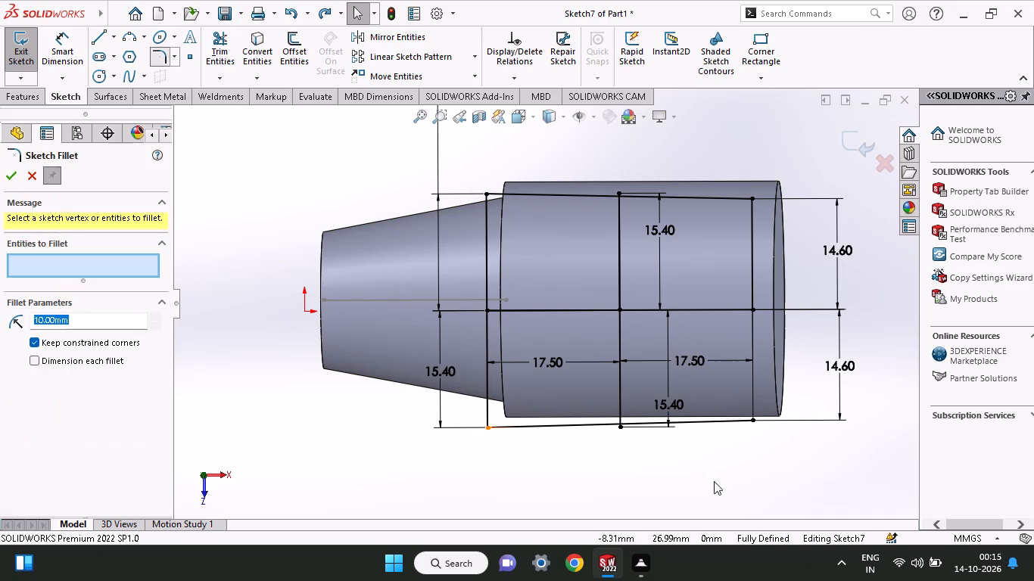
pyautogui.click(738, 418)
pyautogui.click(754, 394)
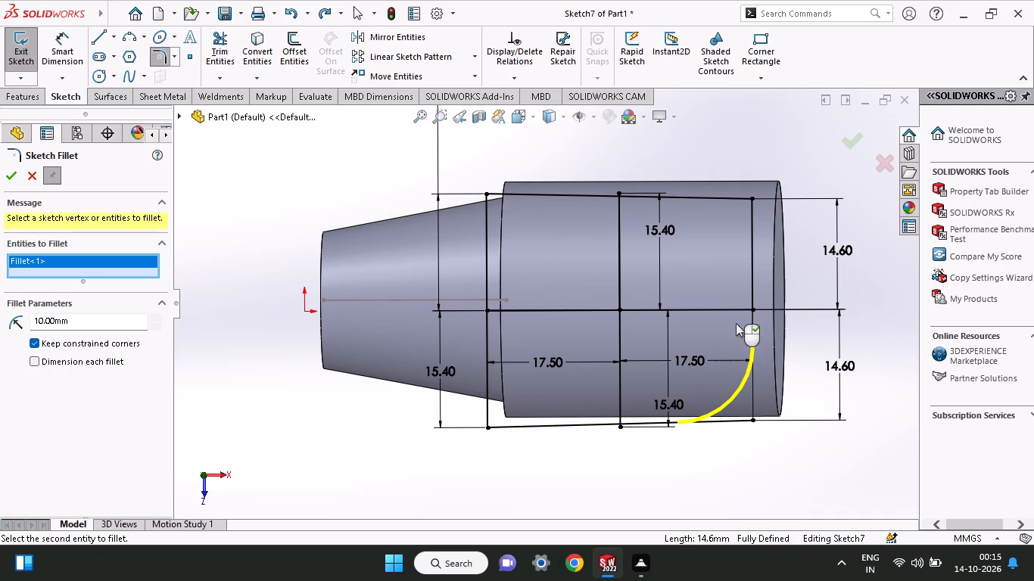
pyautogui.click(750, 252)
pyautogui.click(731, 191)
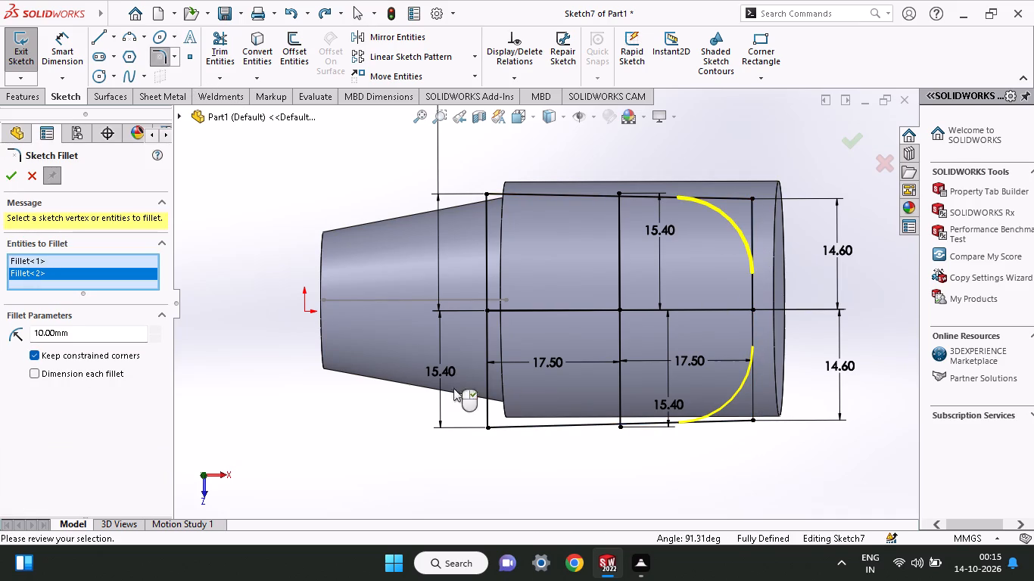
pyautogui.click(490, 248)
pyautogui.click(522, 191)
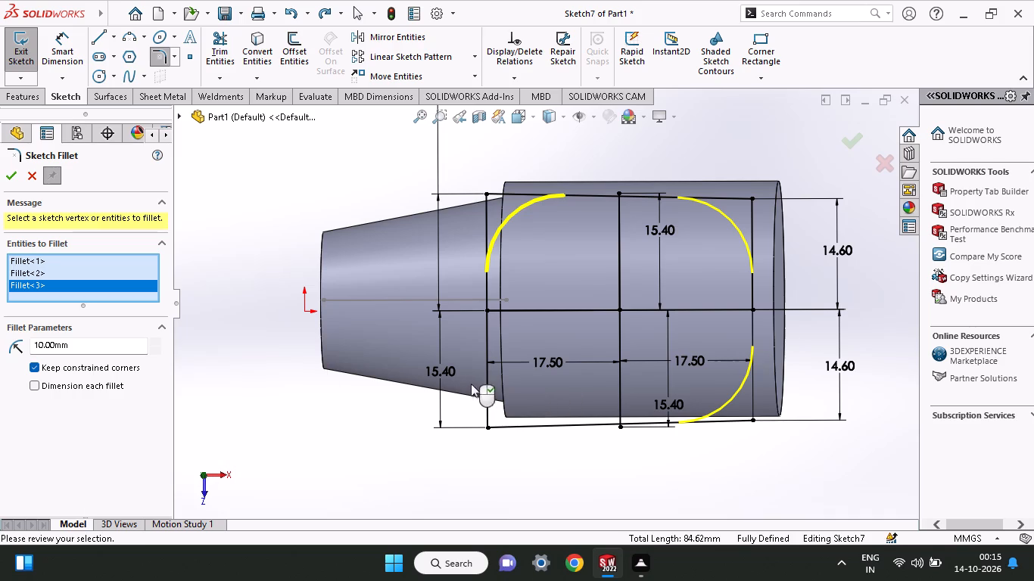
pyautogui.click(491, 384)
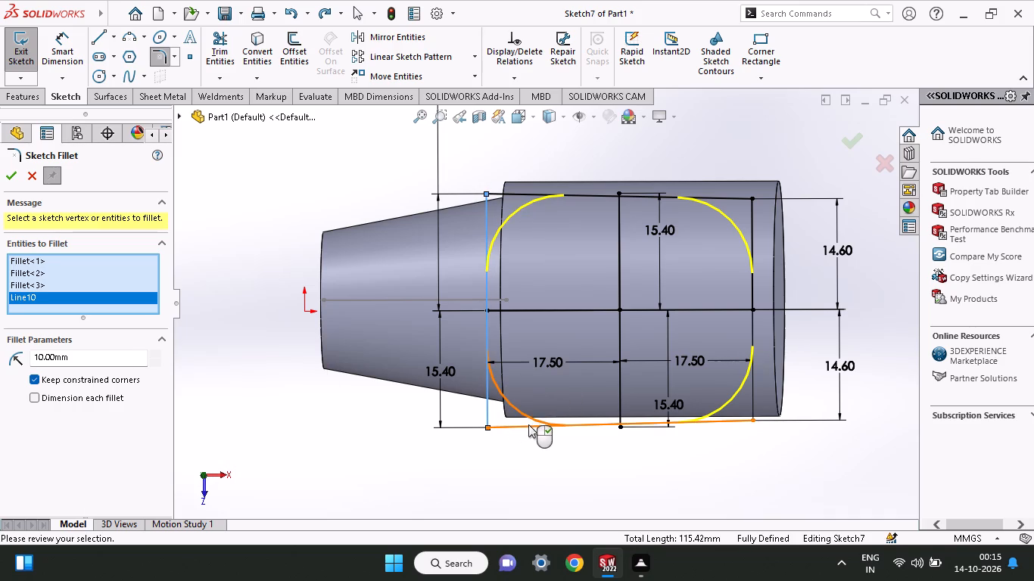
pyautogui.click(528, 426)
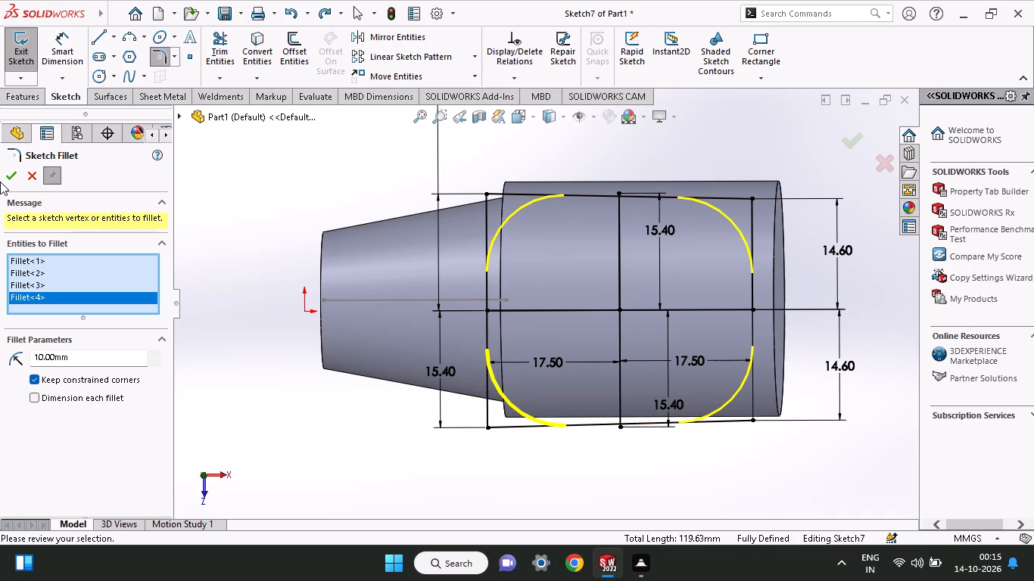
pyautogui.click(8, 179)
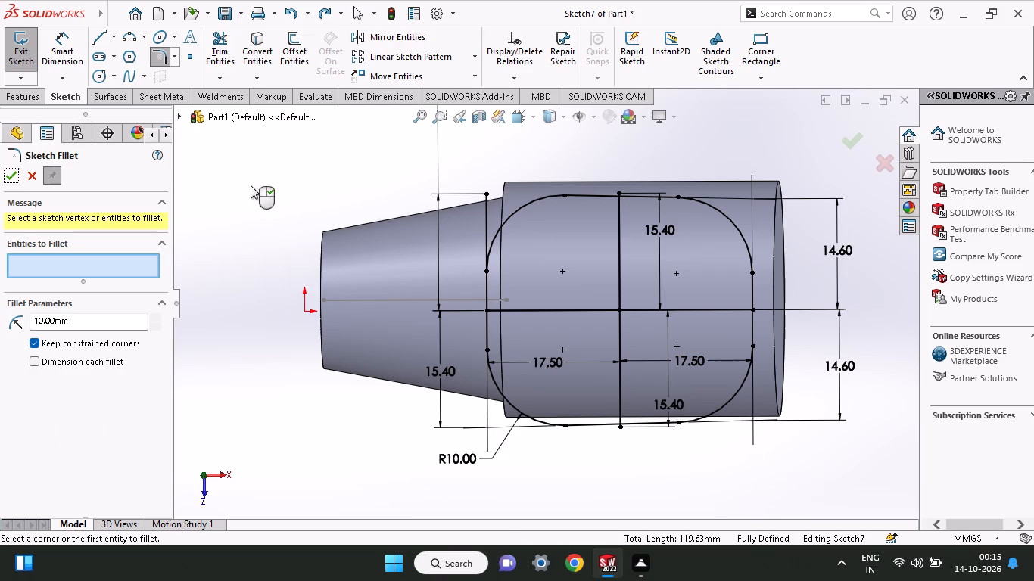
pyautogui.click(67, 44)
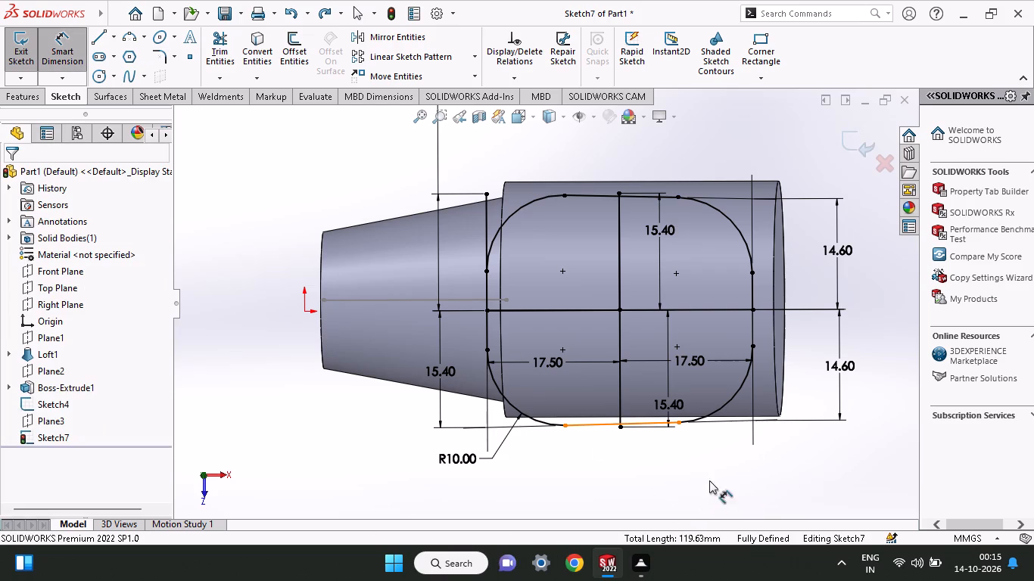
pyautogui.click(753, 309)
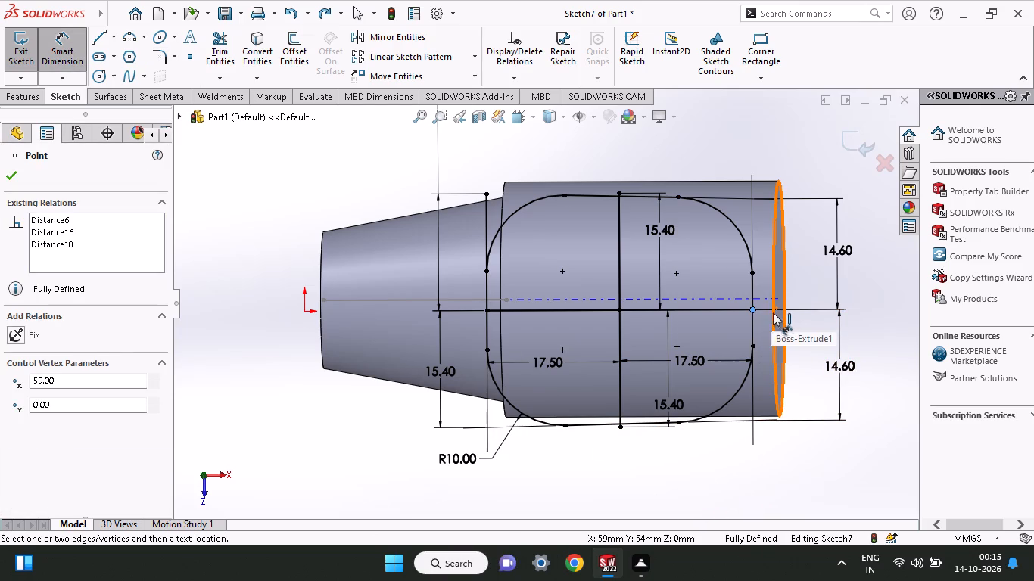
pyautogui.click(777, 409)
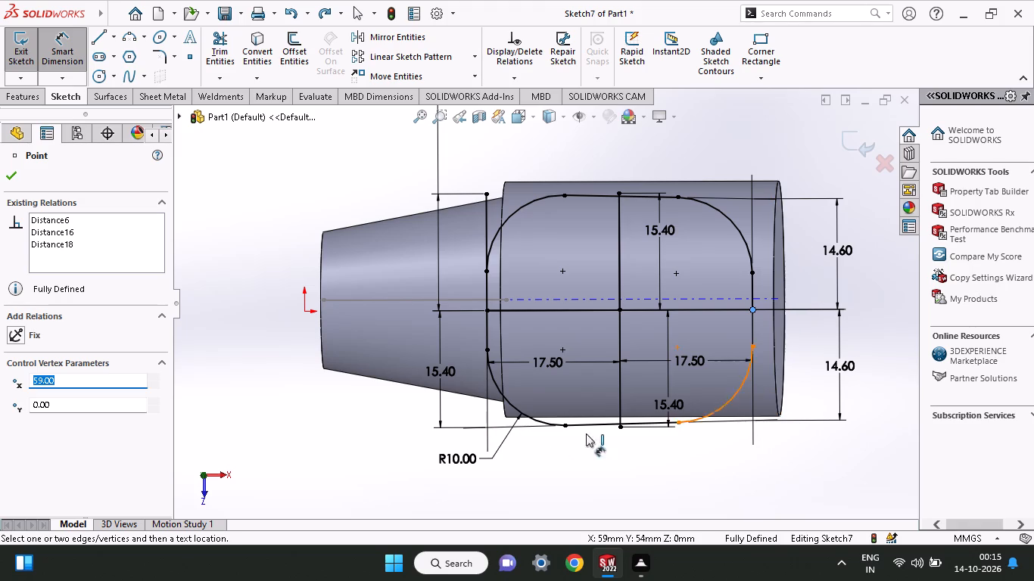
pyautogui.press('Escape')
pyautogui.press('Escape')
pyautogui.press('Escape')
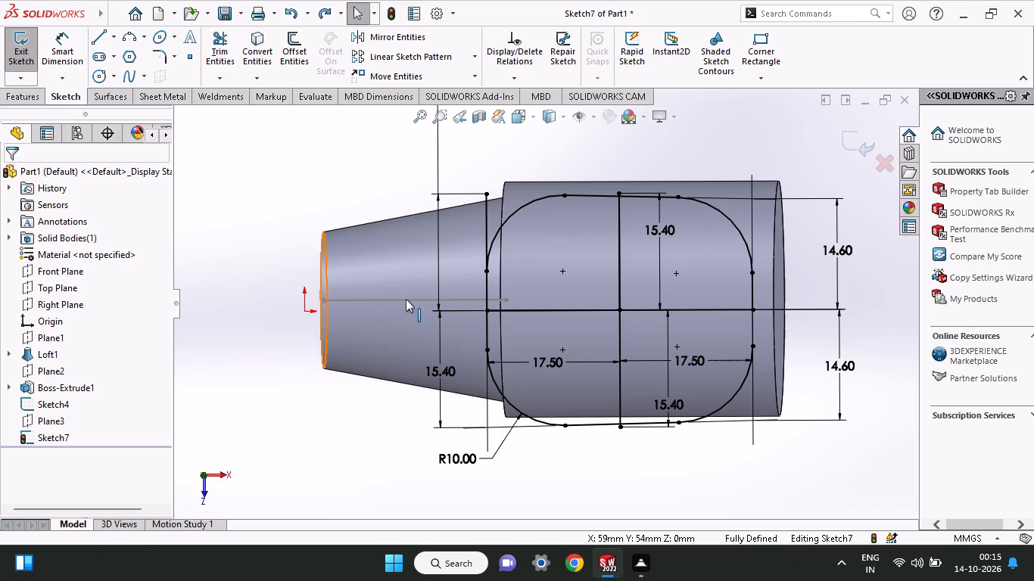
# Draw a horizontal line about 2.6 mm long from the outline's free-face midpoint outward toward the cylinder's end.
pyautogui.click(98, 39)
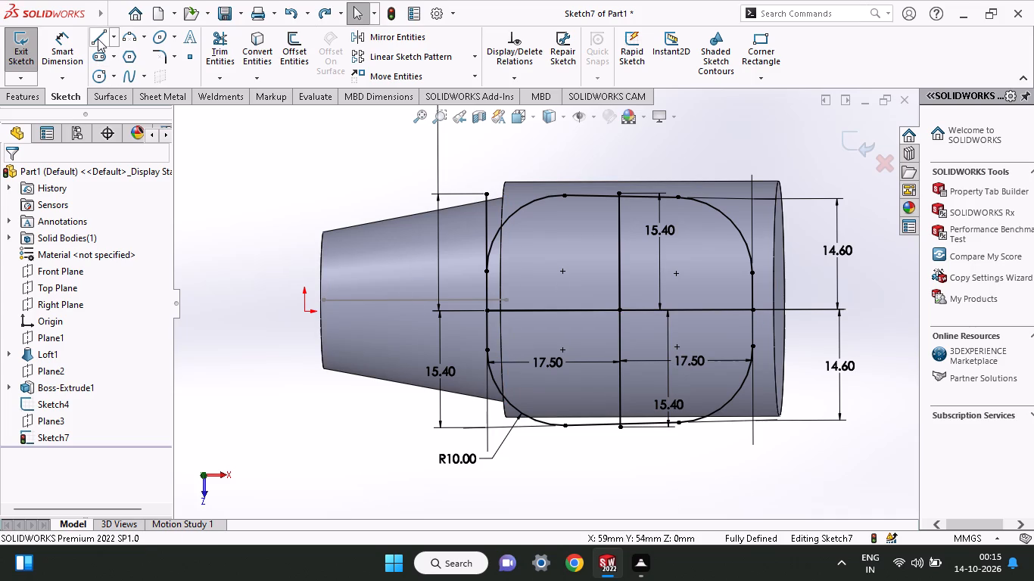
pyautogui.click(752, 307)
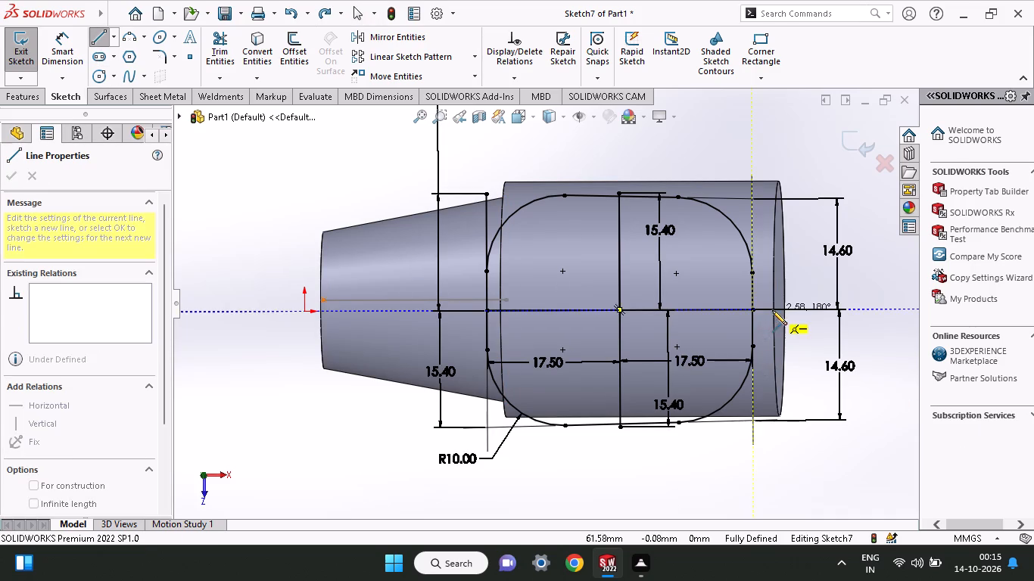
pyautogui.click(772, 310)
pyautogui.press('Escape')
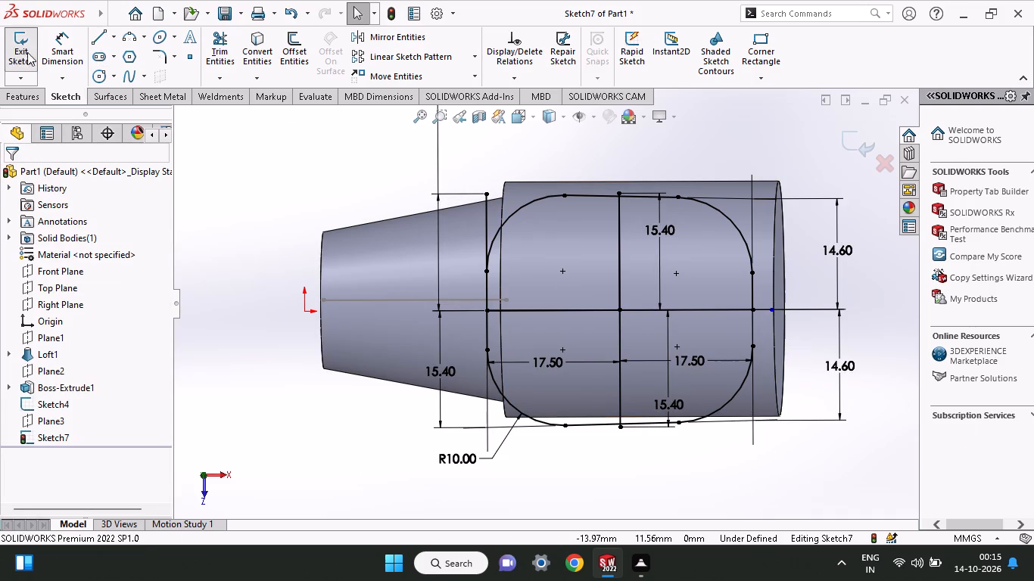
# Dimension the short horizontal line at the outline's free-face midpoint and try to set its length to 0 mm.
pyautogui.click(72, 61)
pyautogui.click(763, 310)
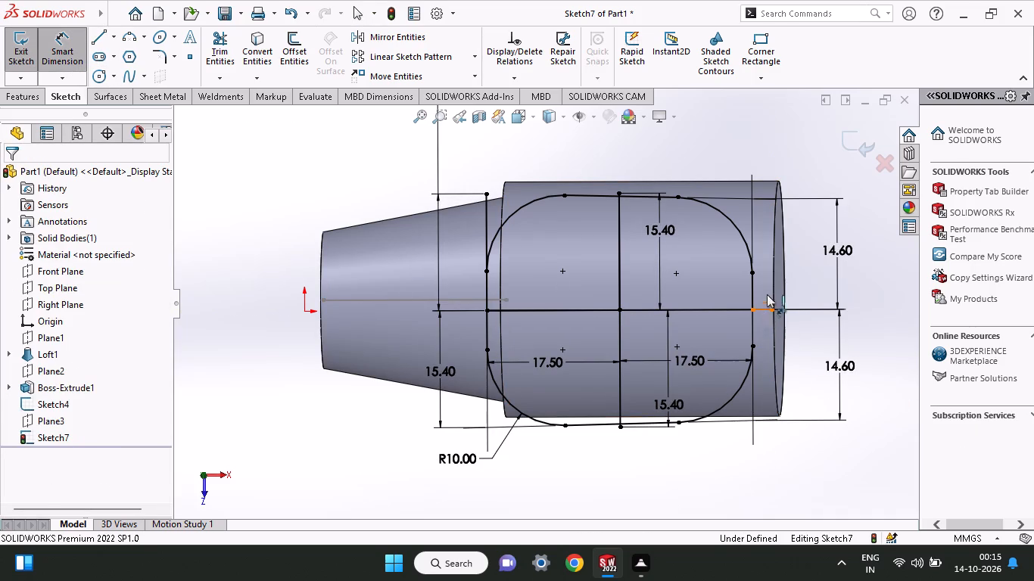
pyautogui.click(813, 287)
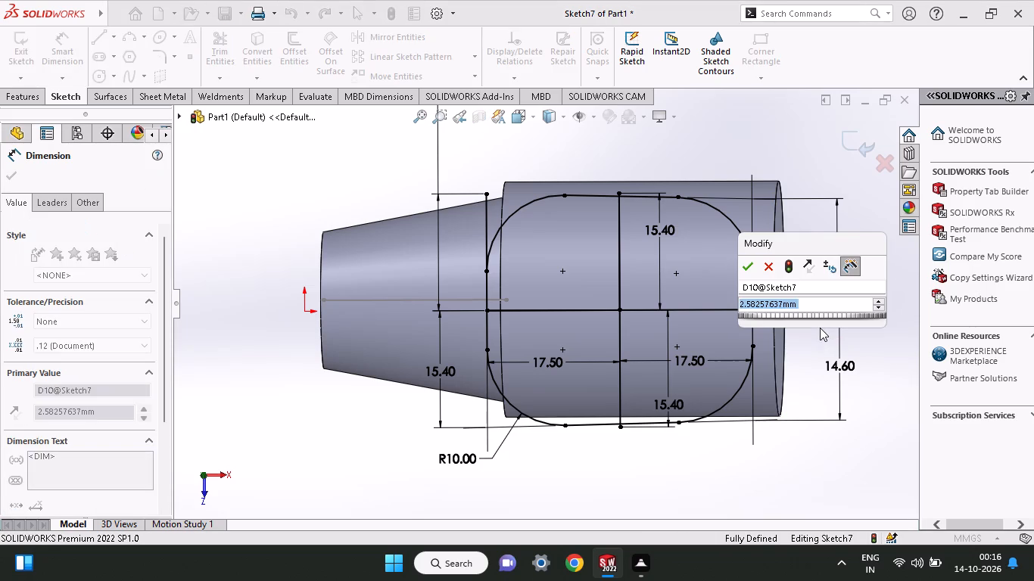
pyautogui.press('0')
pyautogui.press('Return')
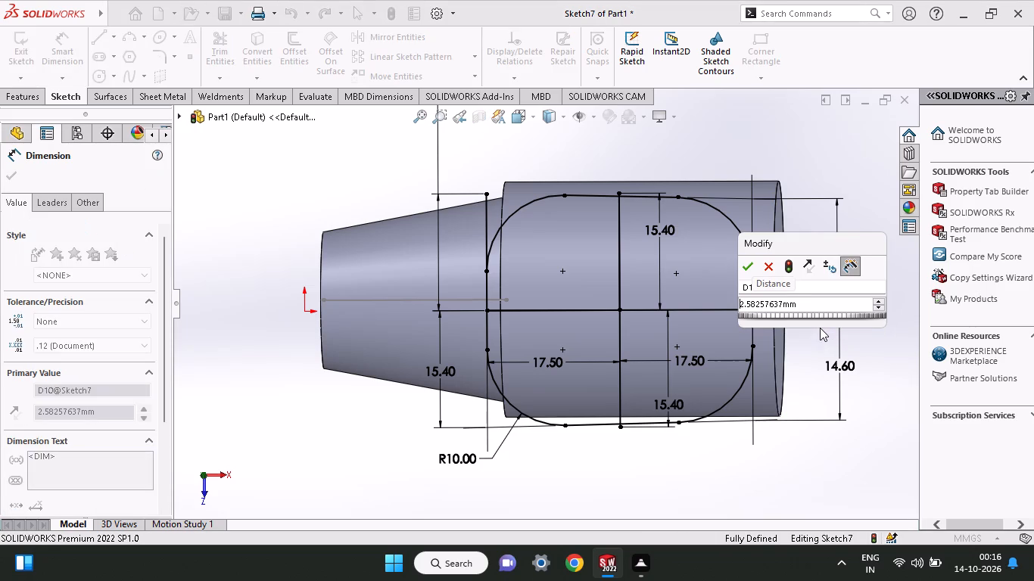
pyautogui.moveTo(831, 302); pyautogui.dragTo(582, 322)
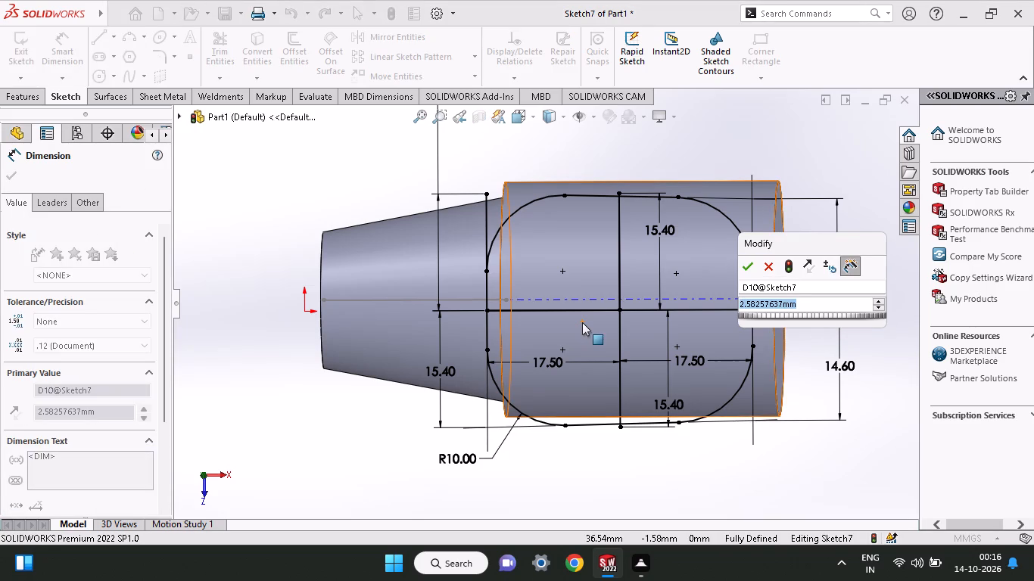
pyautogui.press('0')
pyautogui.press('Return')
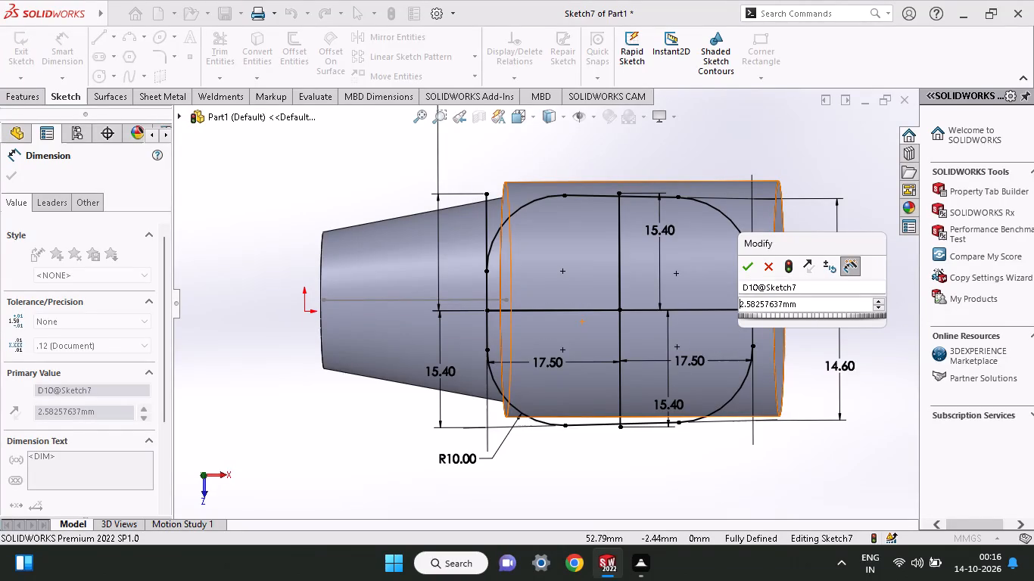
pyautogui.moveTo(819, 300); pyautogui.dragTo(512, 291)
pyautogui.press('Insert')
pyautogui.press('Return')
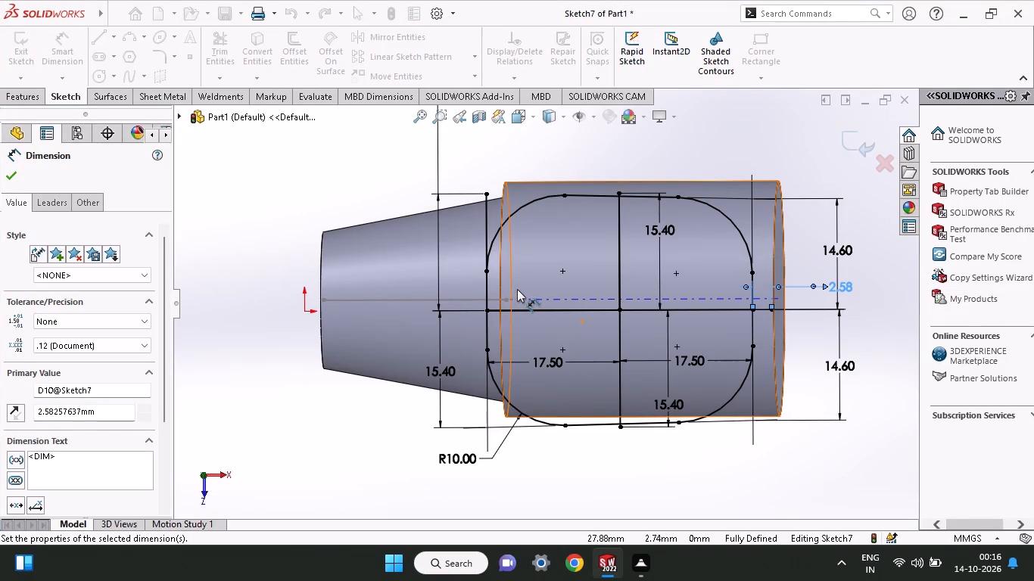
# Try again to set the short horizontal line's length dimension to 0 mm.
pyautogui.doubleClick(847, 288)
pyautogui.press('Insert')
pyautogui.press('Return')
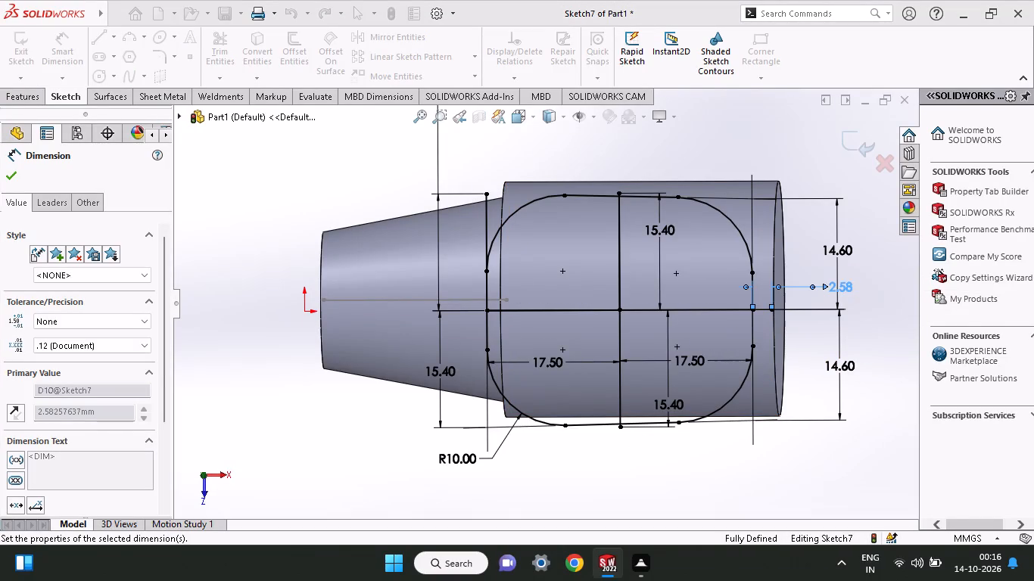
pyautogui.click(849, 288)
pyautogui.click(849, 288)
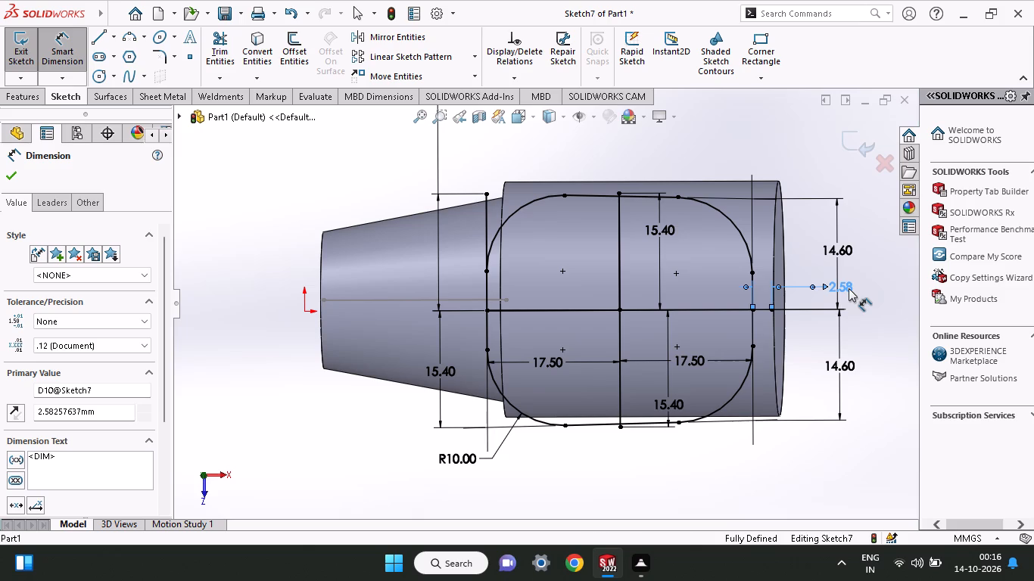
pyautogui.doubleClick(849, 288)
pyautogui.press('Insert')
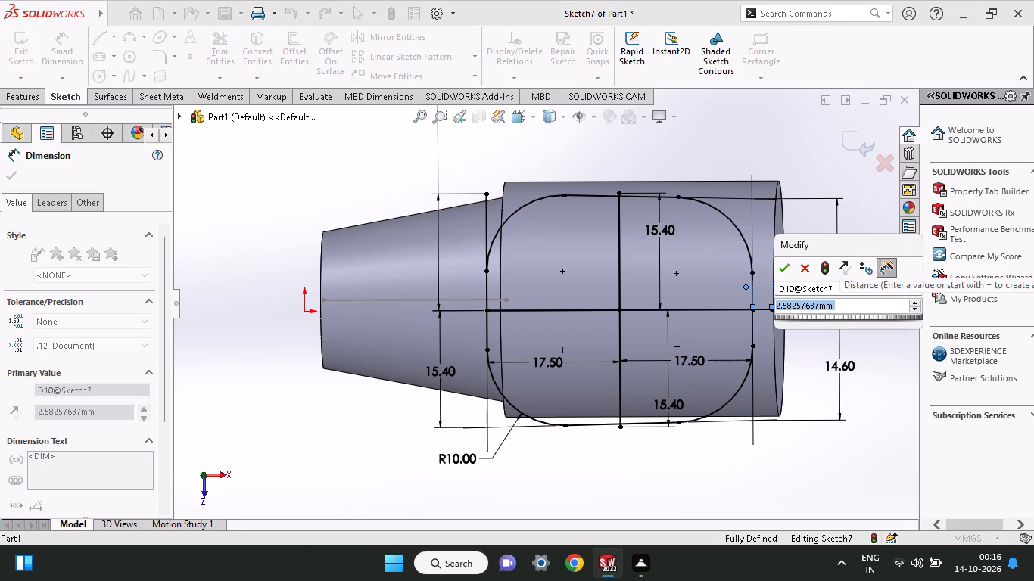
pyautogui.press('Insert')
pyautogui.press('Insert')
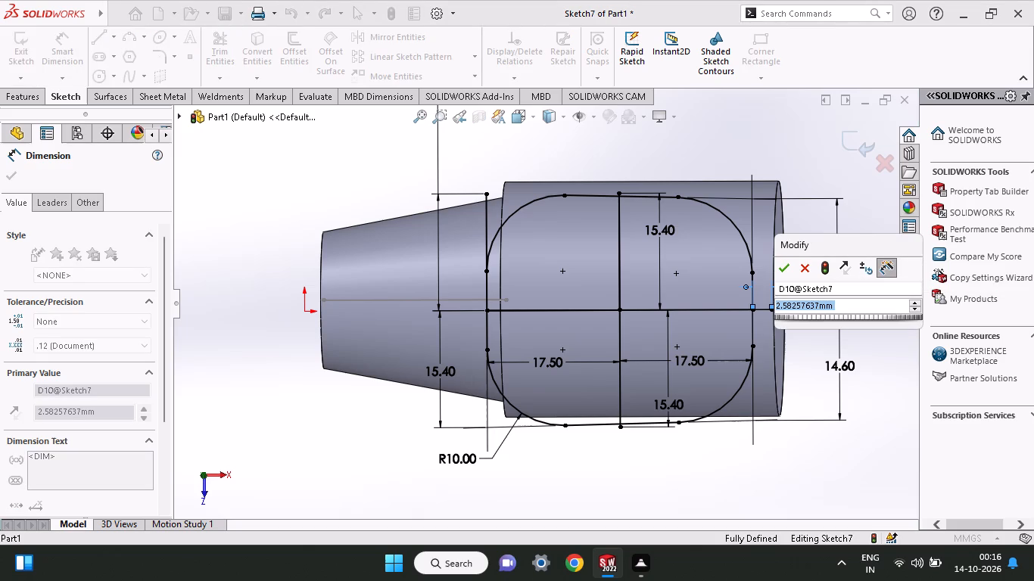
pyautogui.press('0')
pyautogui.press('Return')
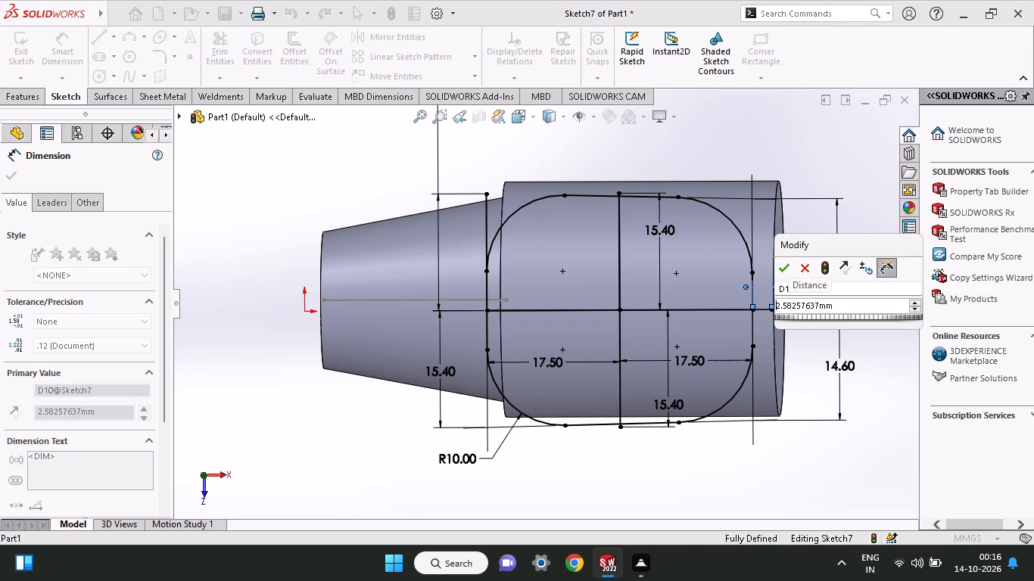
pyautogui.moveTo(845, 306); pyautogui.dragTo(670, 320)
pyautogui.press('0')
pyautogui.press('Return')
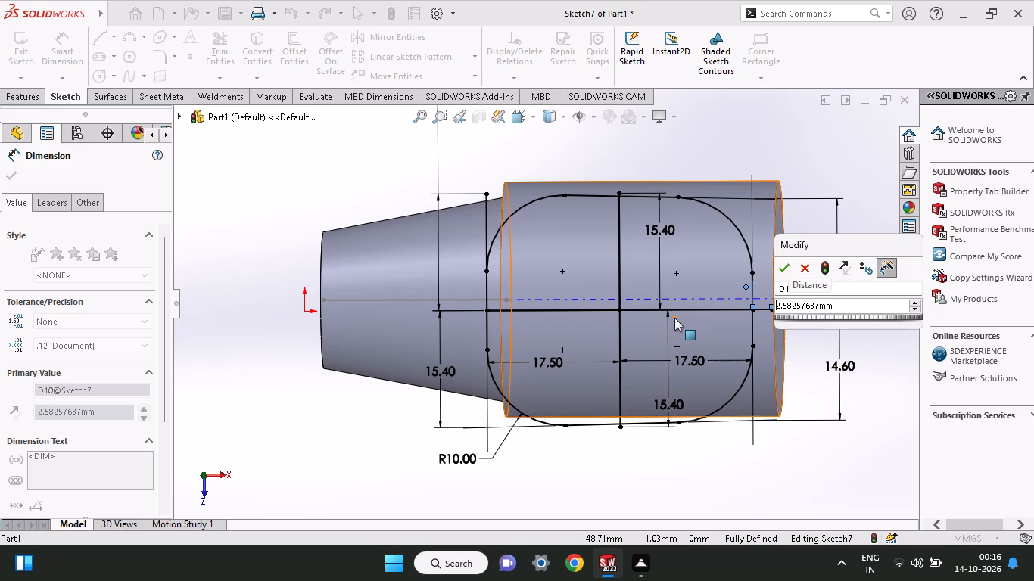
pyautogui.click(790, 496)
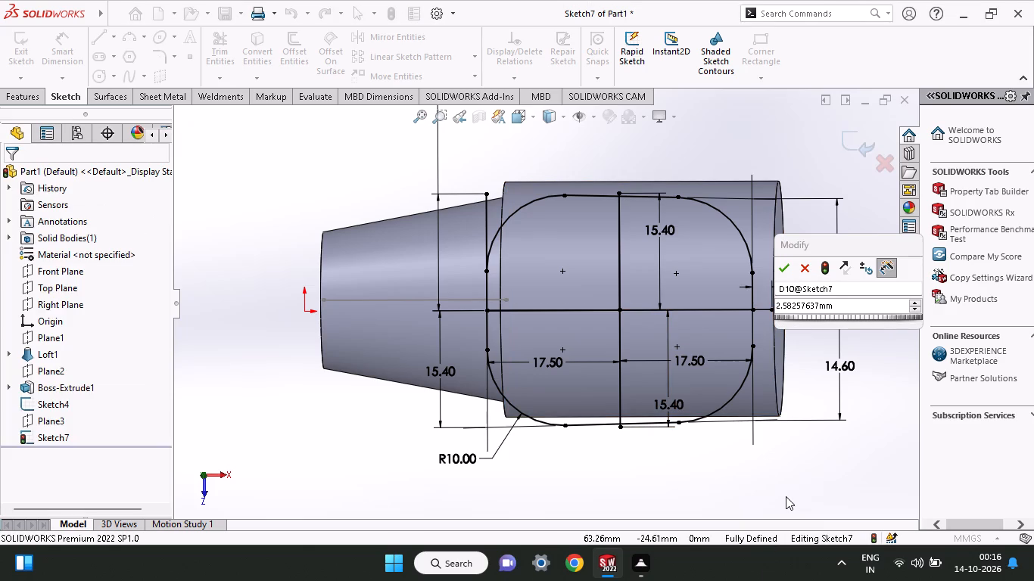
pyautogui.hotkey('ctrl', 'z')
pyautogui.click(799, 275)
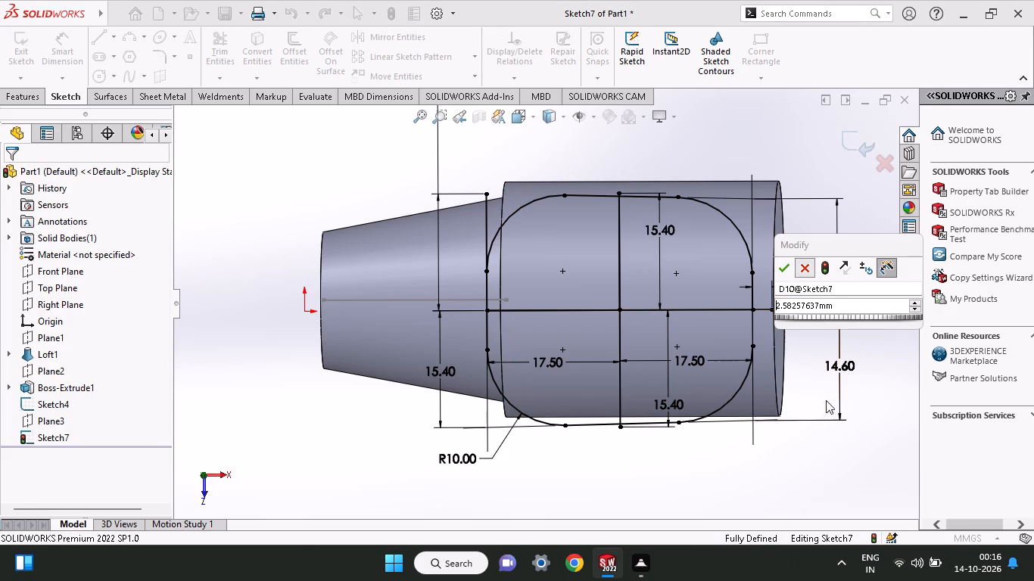
# Undo the short line's dimension, the short line itself and the outline's 10 mm corner fillets.
pyautogui.hotkey('ctrl', 'z')
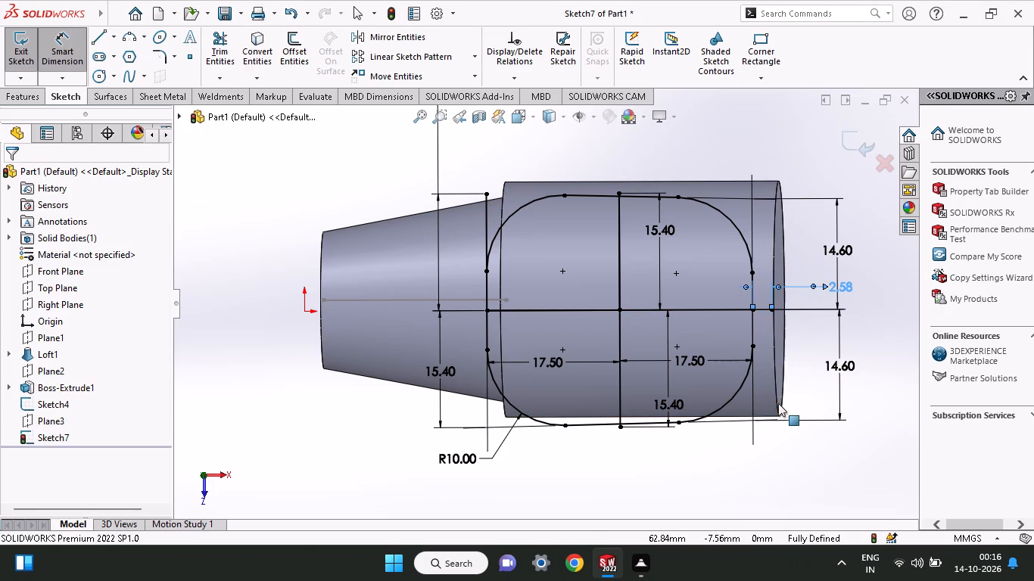
pyautogui.hotkey('ctrl', 'z')
pyautogui.hotkey('ctrl', 'z')
pyautogui.hotkey('ctrl', 'z')
pyautogui.hotkey('ctrl', 'z')
pyautogui.hotkey('ctrl', 'z')
pyautogui.hotkey('ctrl', 'z')
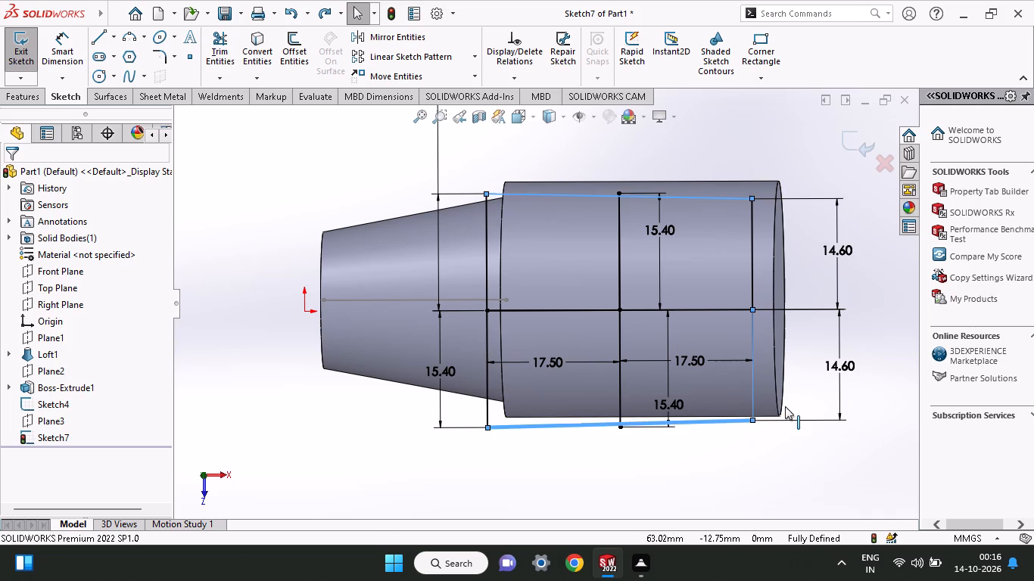
# Undo the outline's sloped and vertical end edges back to the unpositioned centre cross with 17.50 mm and 15.40 mm arms.
pyautogui.hotkey('ctrl', 'z')
pyautogui.hotkey('ctrl', 'z')
pyautogui.hotkey('ctrl', 'z')
pyautogui.hotkey('ctrl', 'z')
pyautogui.hotkey('ctrl', 'z')
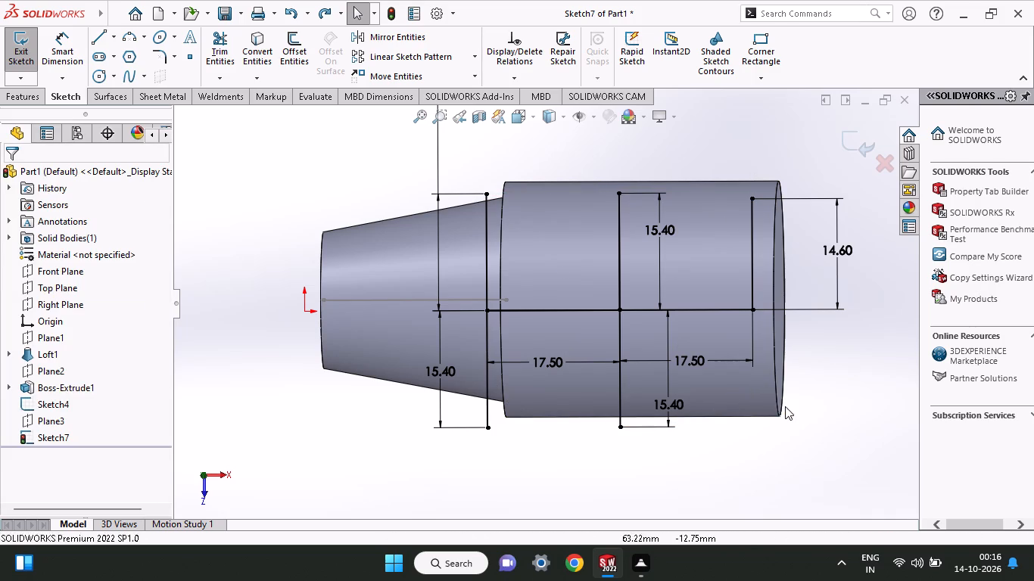
pyautogui.hotkey('ctrl', 'z')
pyautogui.hotkey('ctrl', 'z')
pyautogui.hotkey('ctrl', 'z')
pyautogui.hotkey('ctrl', 'z')
pyautogui.hotkey('ctrl', 'z')
pyautogui.hotkey('ctrl', 'z')
pyautogui.hotkey('ctrl', 'z')
pyautogui.hotkey('ctrl', 'z')
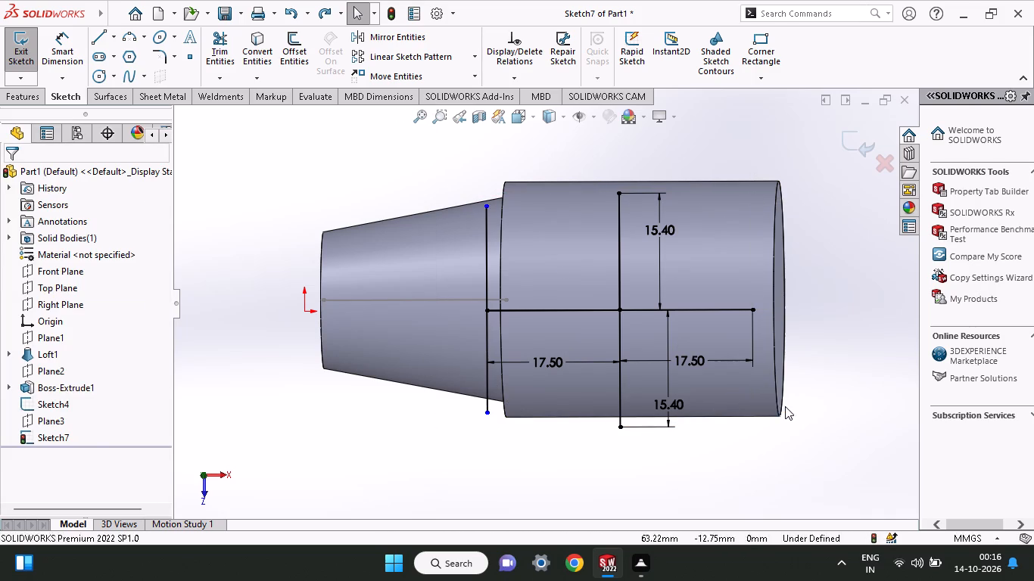
pyautogui.hotkey('ctrl', 'z')
pyautogui.hotkey('ctrl', 'z')
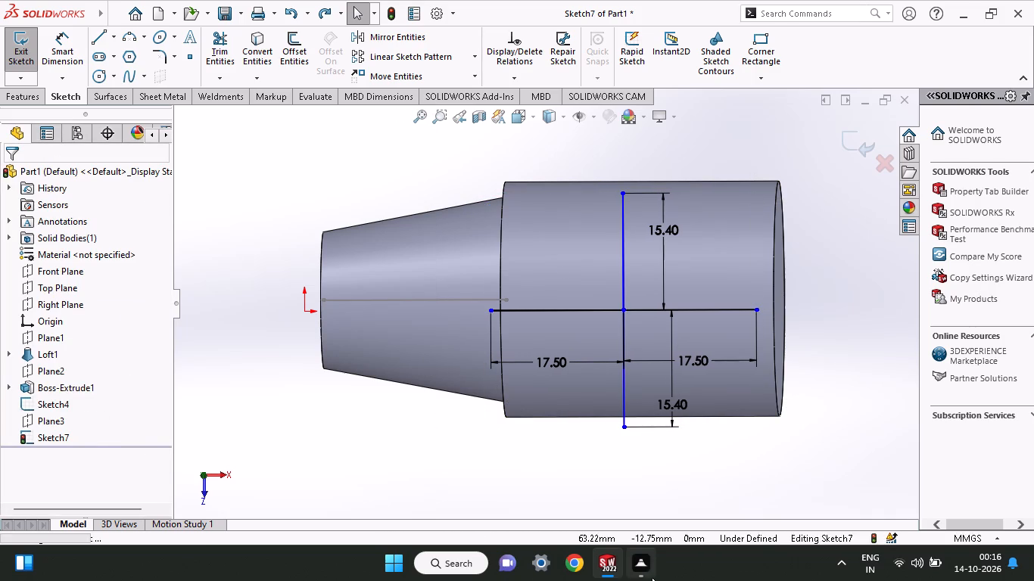
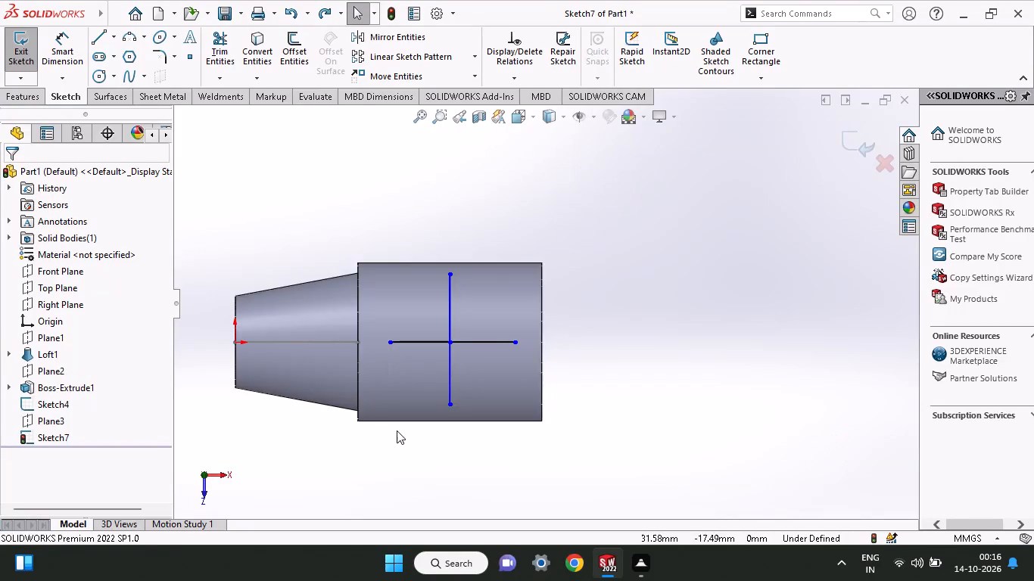
# Undo the centre cross's horizontal arm on the free-face side and redraw it from the centre point, about 11.4 mm long.
pyautogui.hotkey('ctrl', 'z')
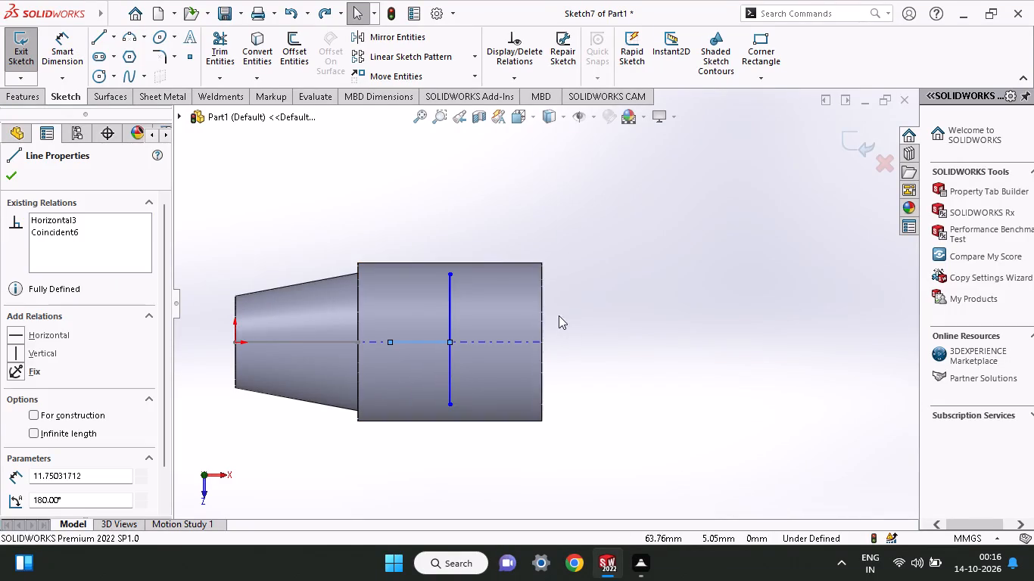
pyautogui.click(103, 40)
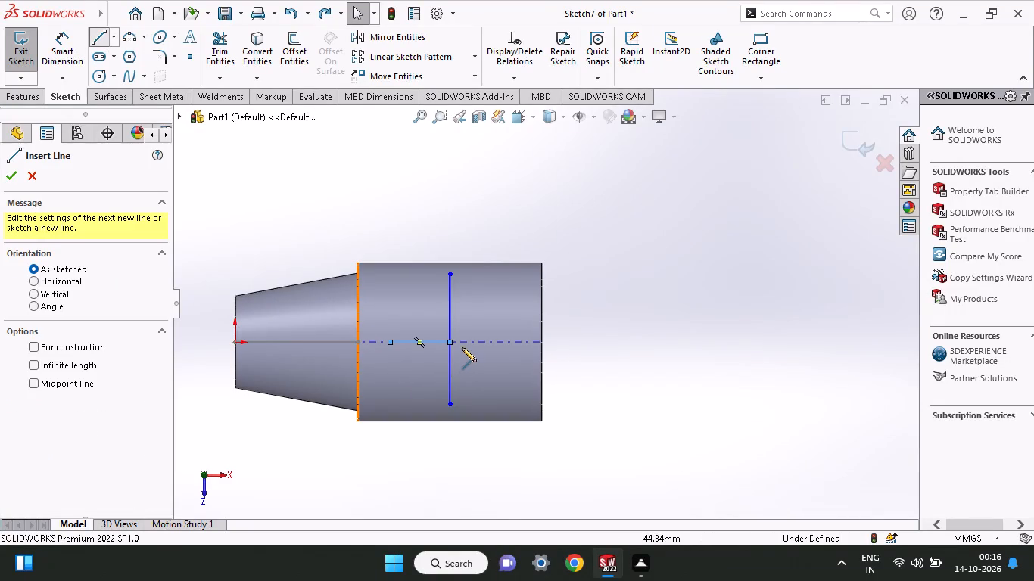
pyautogui.click(449, 340)
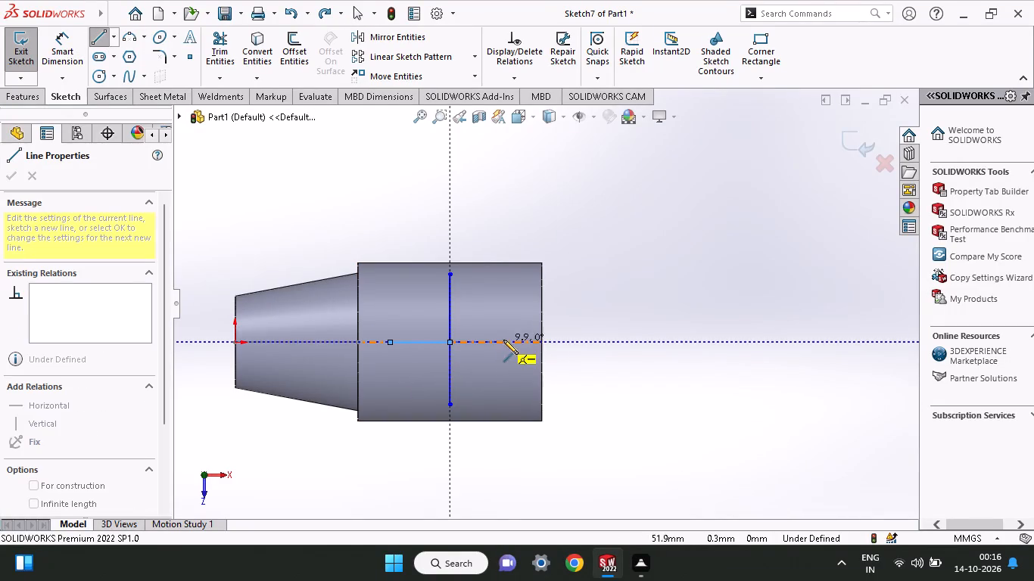
pyautogui.click(508, 340)
pyautogui.rightClick(507, 309)
pyautogui.click(515, 322)
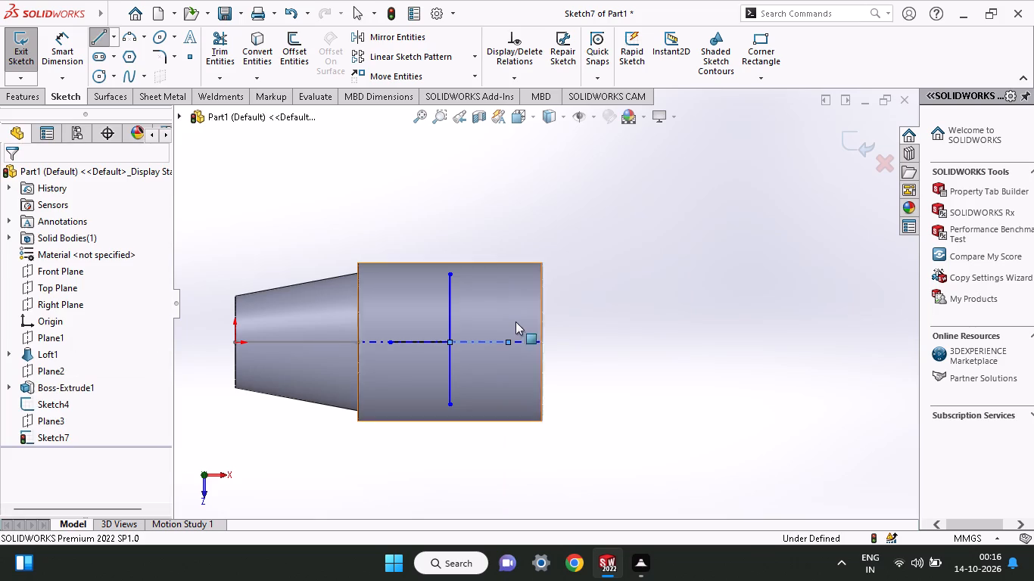
# Dimension the cross's lower vertical arm from its end to the centre point at 15.40 mm.
pyautogui.click(74, 48)
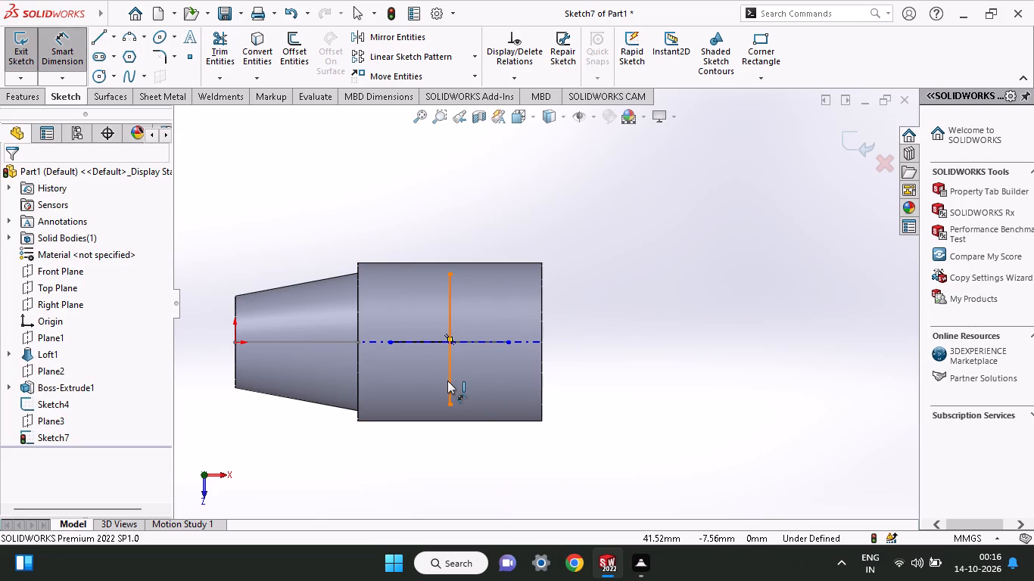
pyautogui.click(452, 402)
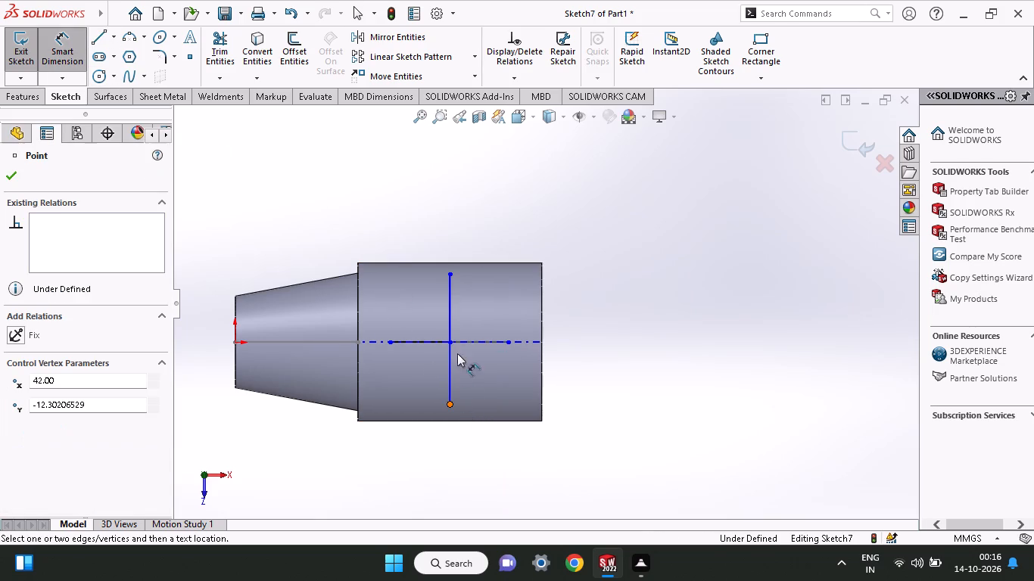
pyautogui.click(450, 343)
pyautogui.click(487, 366)
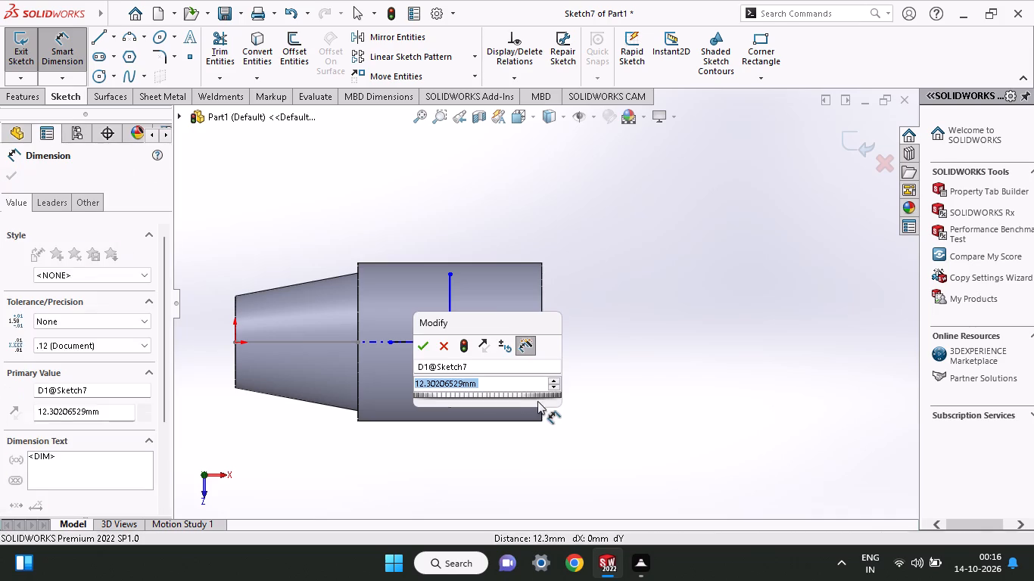
pyautogui.write('30.8/2')
pyautogui.press('Return')
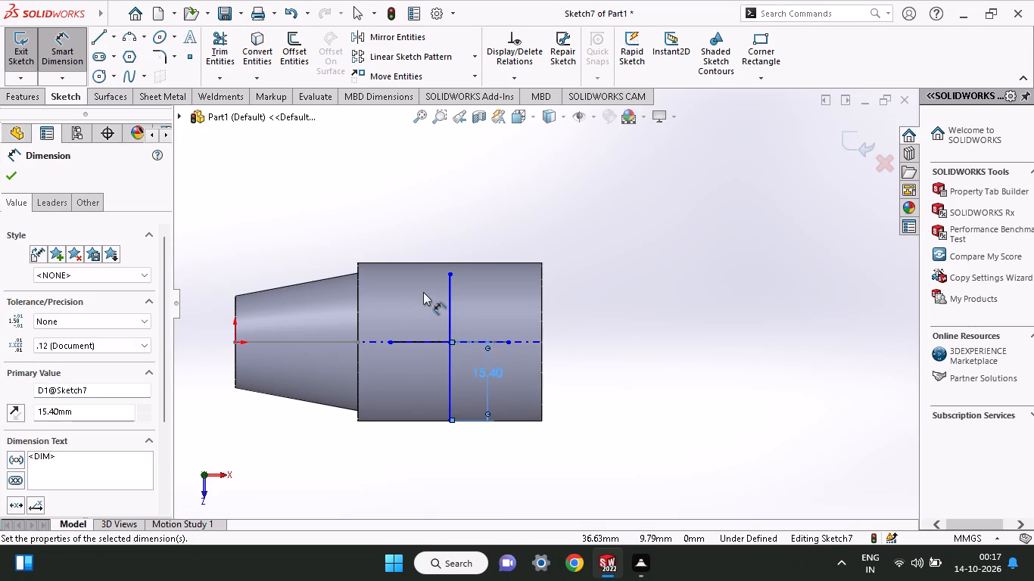
# Dimension the cross's upper vertical arm from the centre point to its end at 15.40 mm.
pyautogui.click(455, 308)
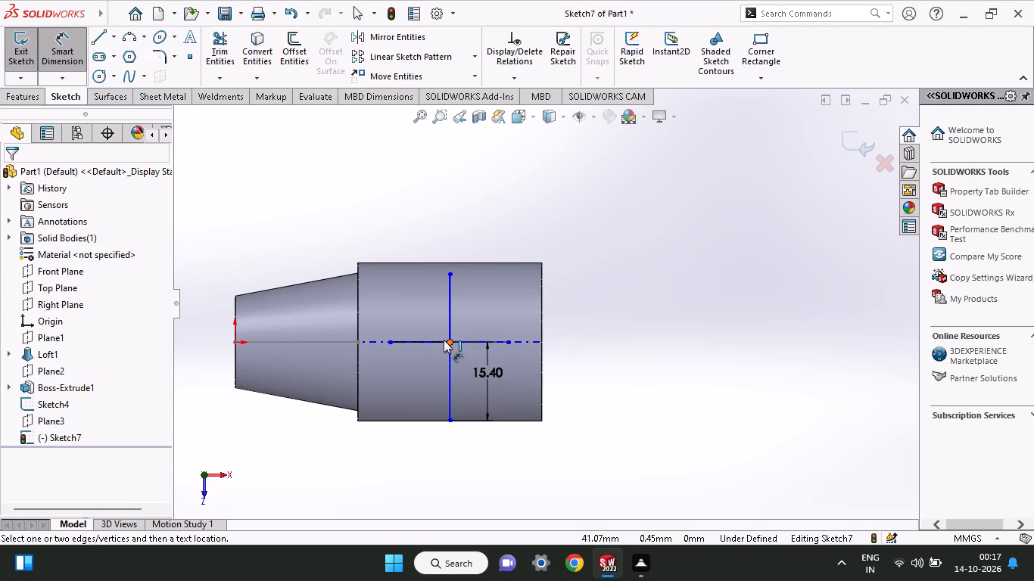
pyautogui.click(449, 343)
pyautogui.click(453, 275)
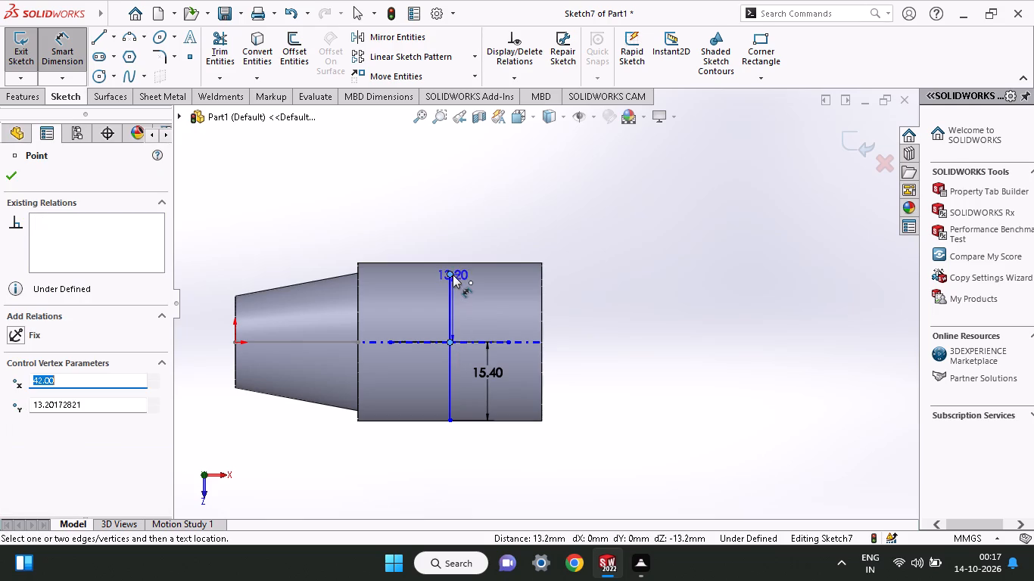
pyautogui.click(490, 295)
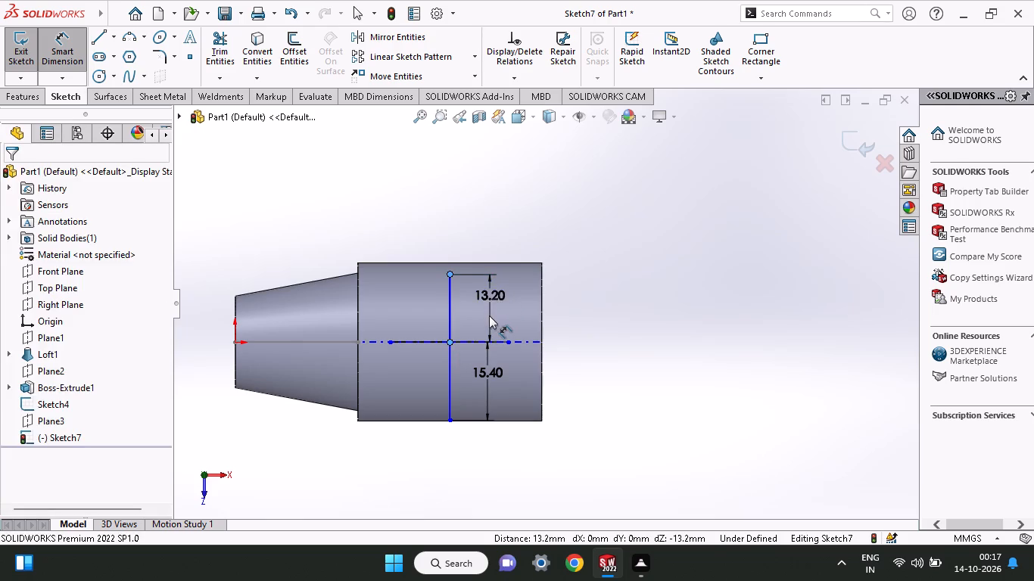
pyautogui.press('1')
pyautogui.write('5.40')
pyautogui.press('Return')
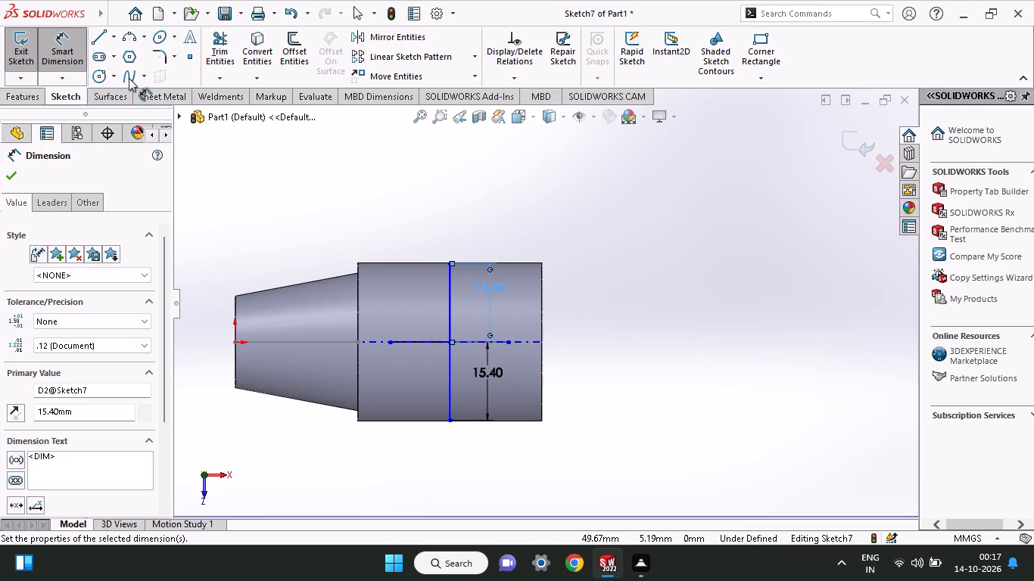
# Dimension the horizontal arm on the free-face side from the centre point at 17.50 mm.
pyautogui.click(90, 39)
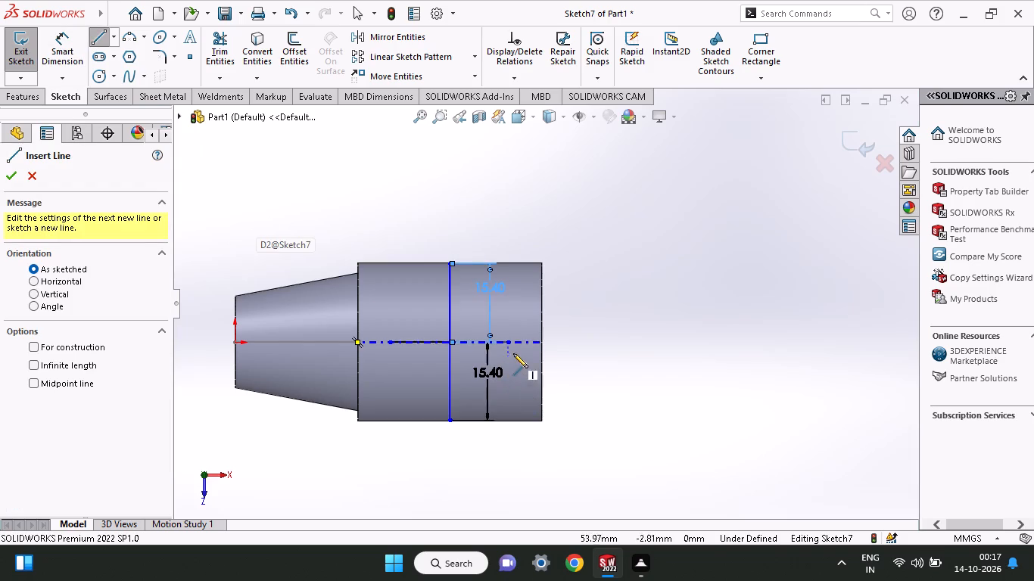
pyautogui.click(57, 51)
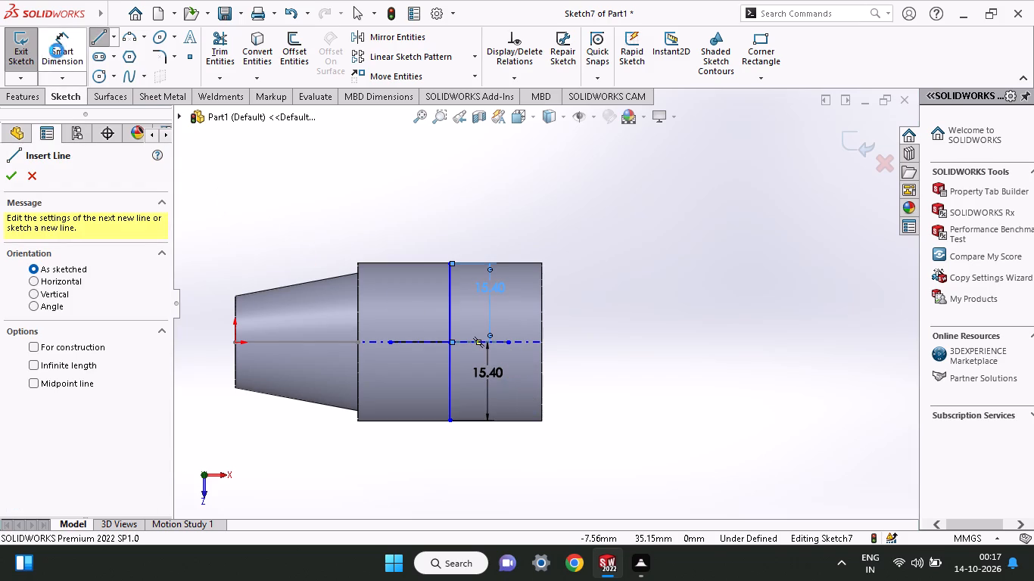
pyautogui.click(450, 339)
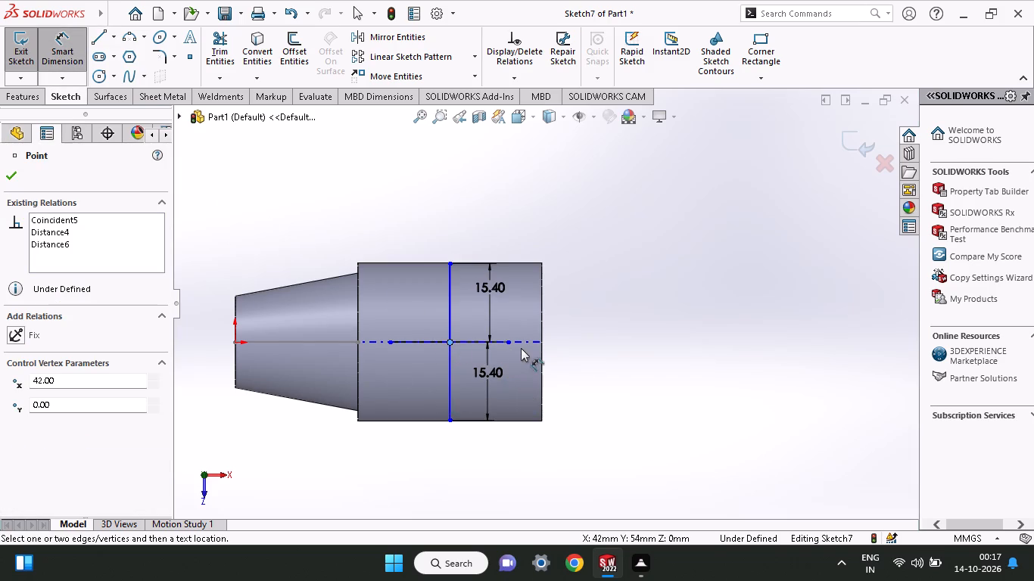
pyautogui.click(510, 338)
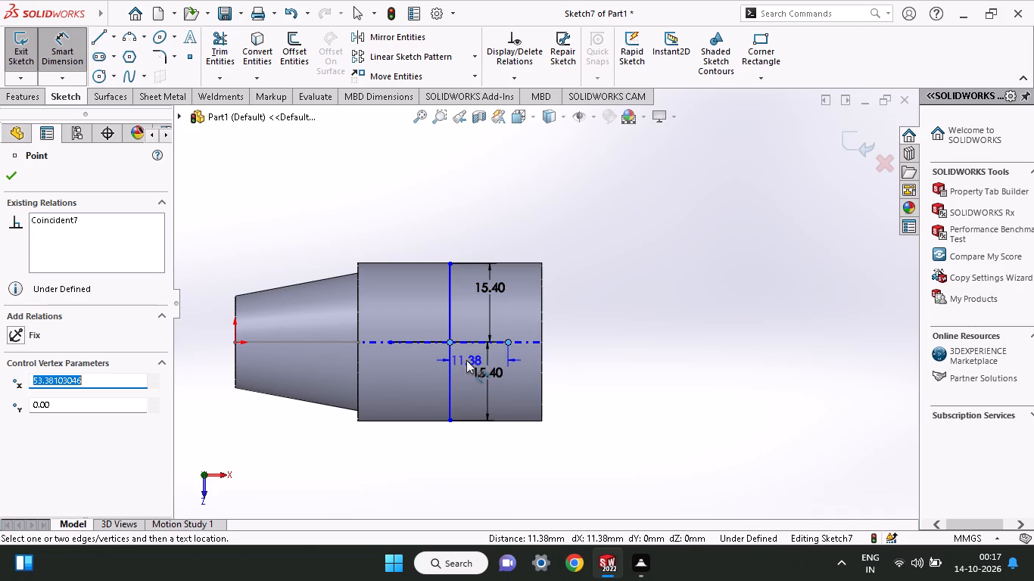
pyautogui.click(466, 360)
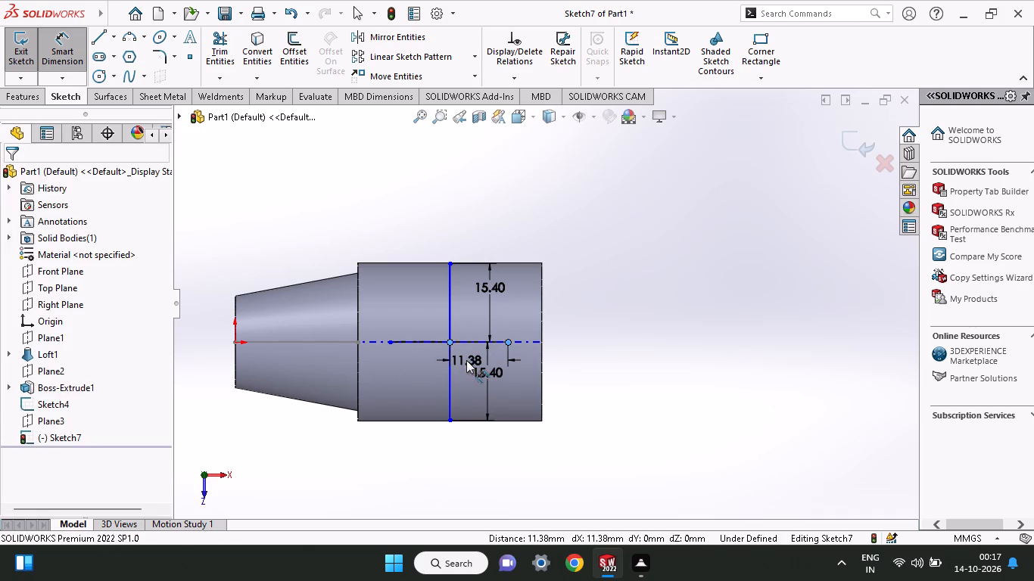
pyautogui.write('35/2')
pyautogui.press('Return')
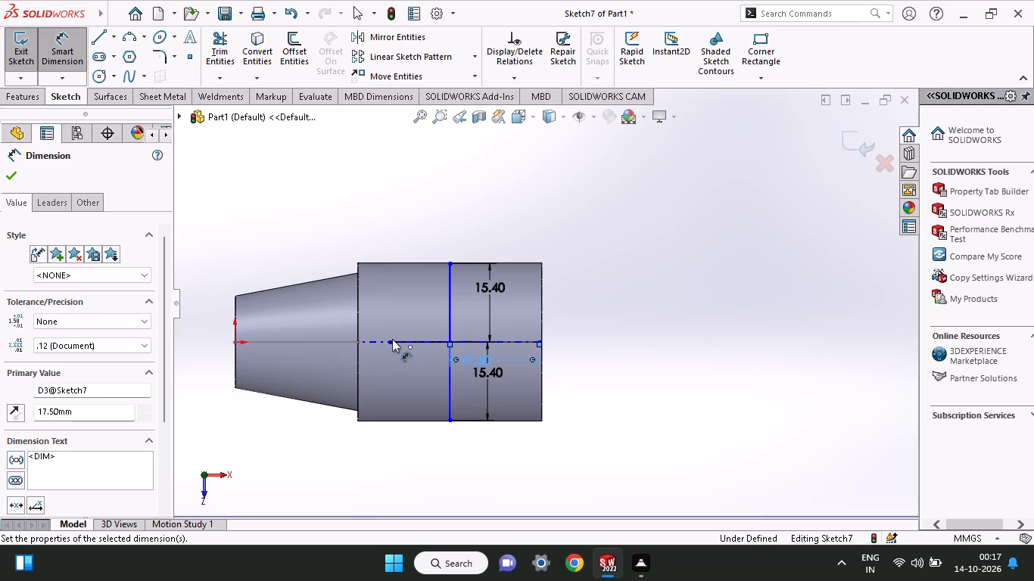
# Dimension the horizontal arm on the loft side from its end to the centre point at 17.50 mm.
pyautogui.click(388, 341)
pyautogui.click(449, 346)
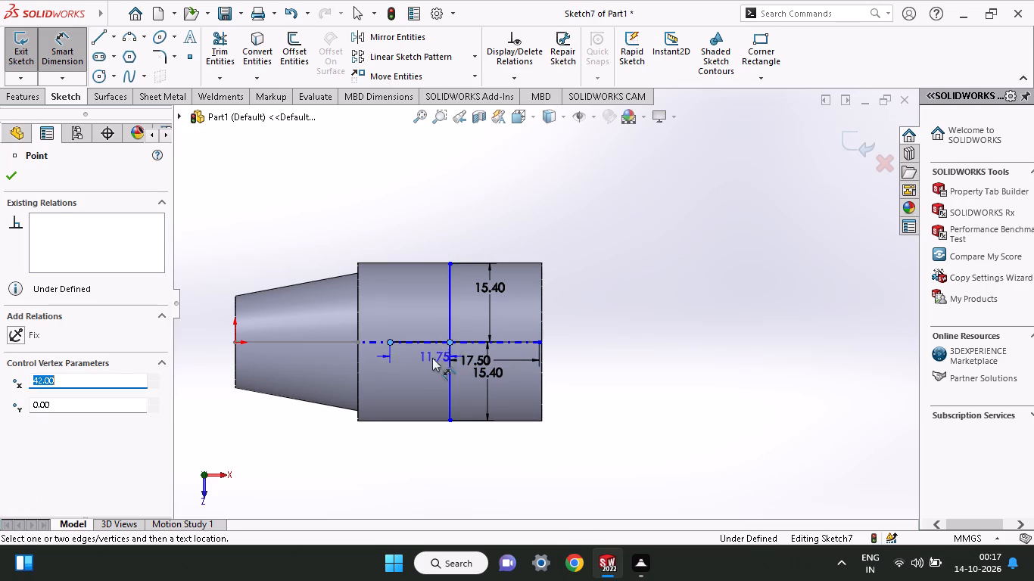
pyautogui.click(422, 362)
pyautogui.write('17.50')
pyautogui.press('Return')
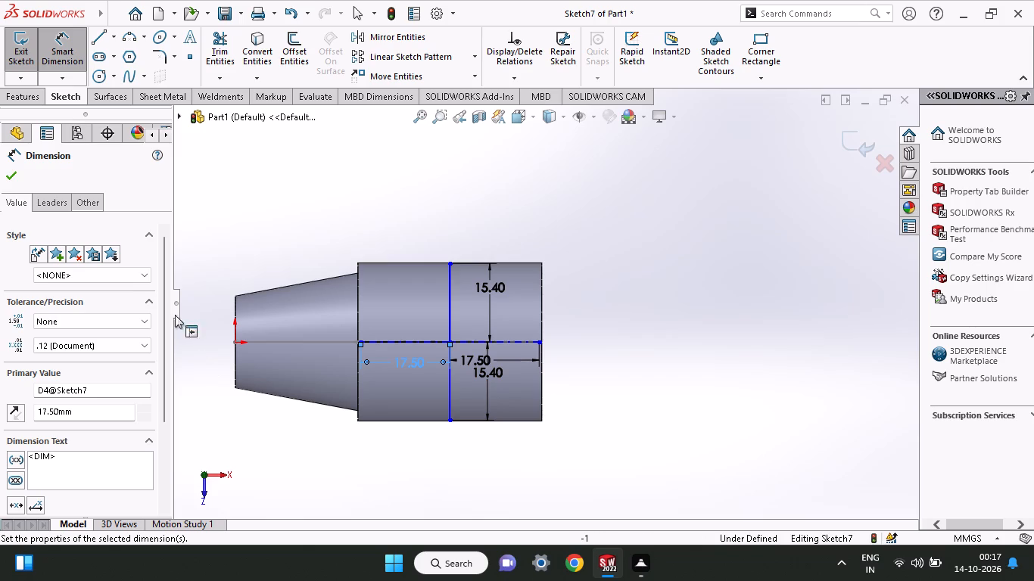
pyautogui.click(5, 172)
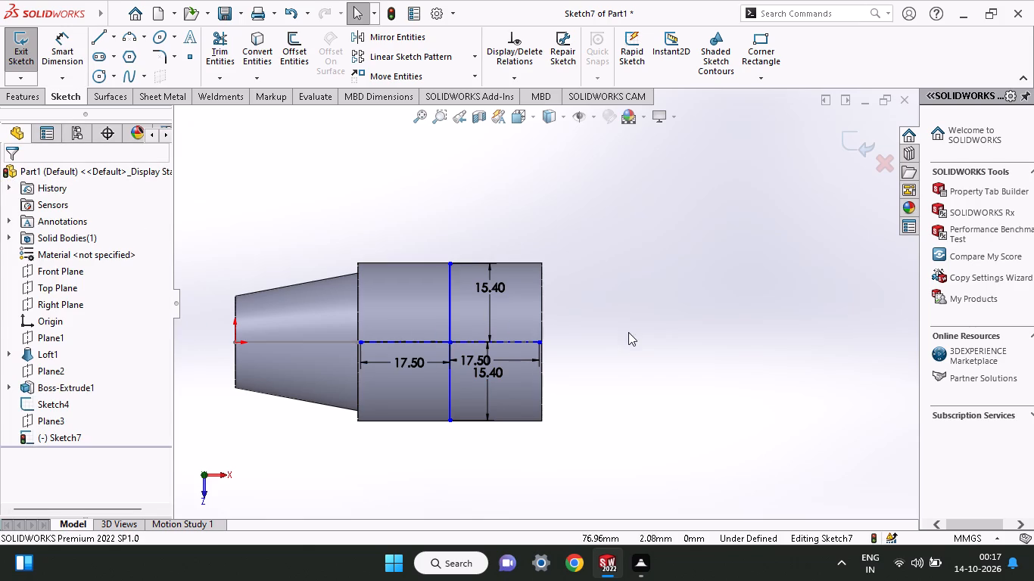
# Sketch vertical lines at the horizontal arm's loft-side end, reaching about 13.6 mm above and 11.8 mm below it.
pyautogui.scroll(-1, 421, 436)
pyautogui.scroll(1, 419, 436)
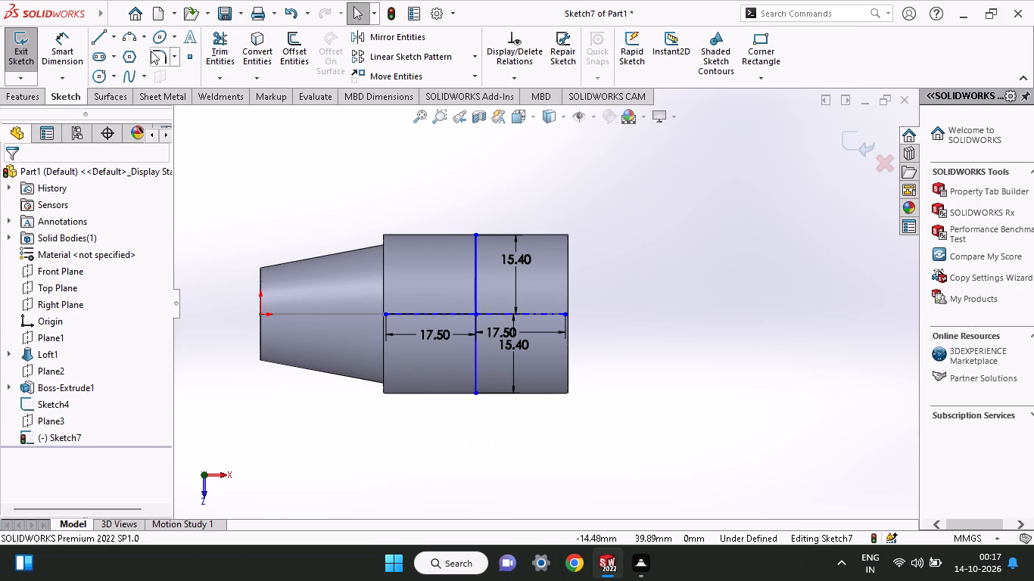
pyautogui.click(104, 45)
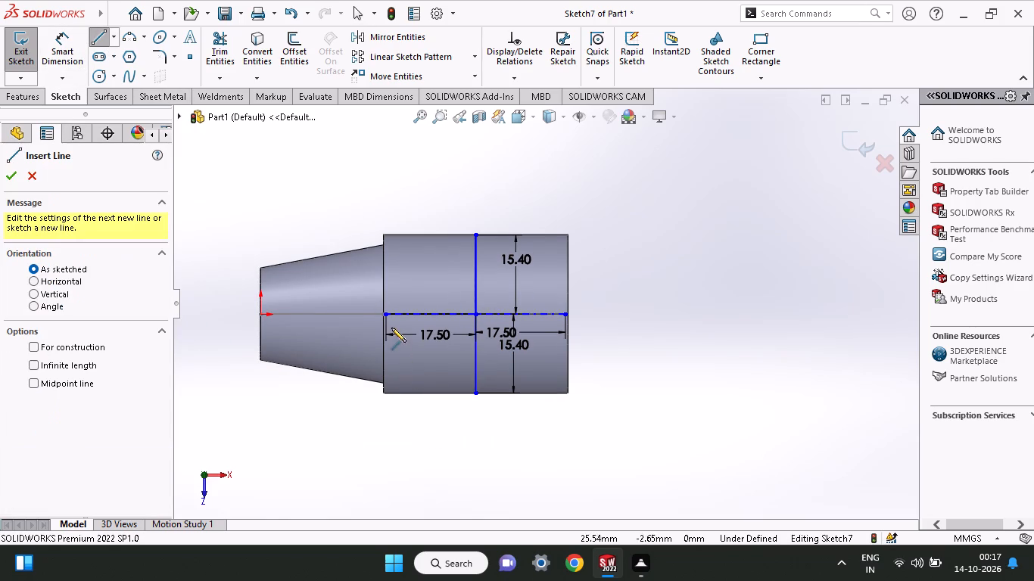
pyautogui.click(384, 315)
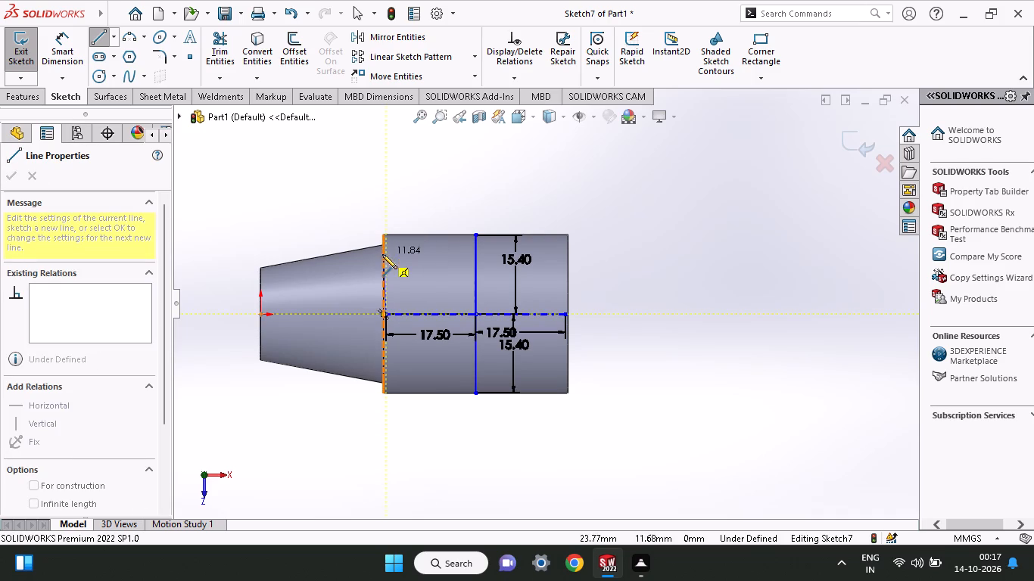
pyautogui.click(388, 244)
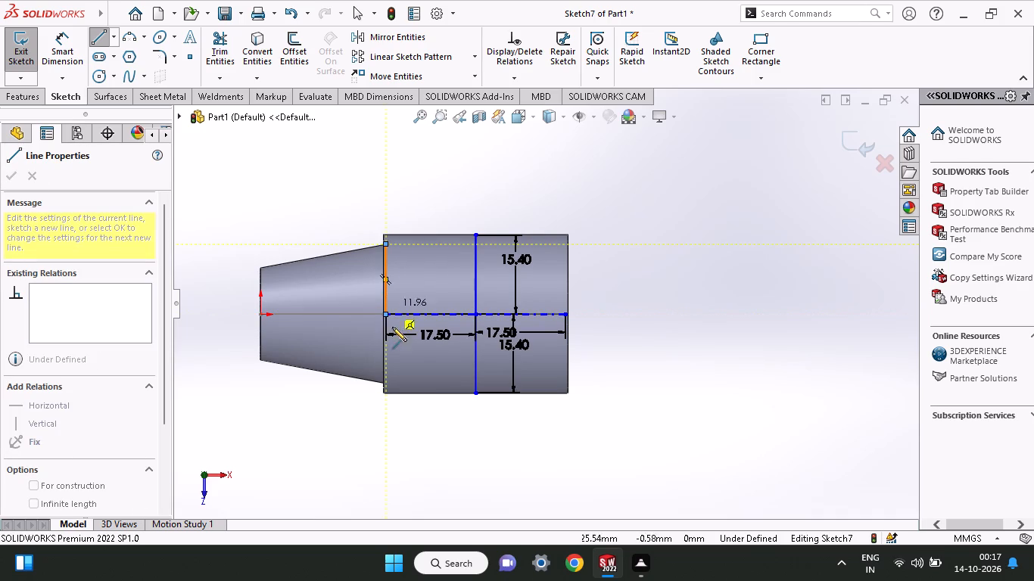
pyautogui.click(389, 374)
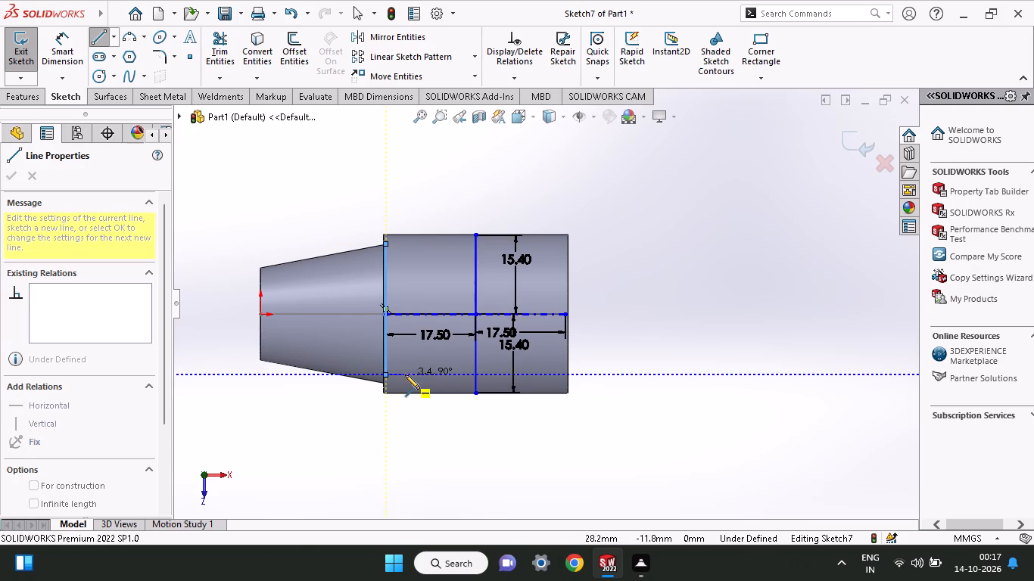
pyautogui.rightClick(405, 374)
pyautogui.click(415, 391)
# Dimension the upper half of the loft-side vertical edge from the horizontal arm's end at 15.40 mm.
pyautogui.click(65, 45)
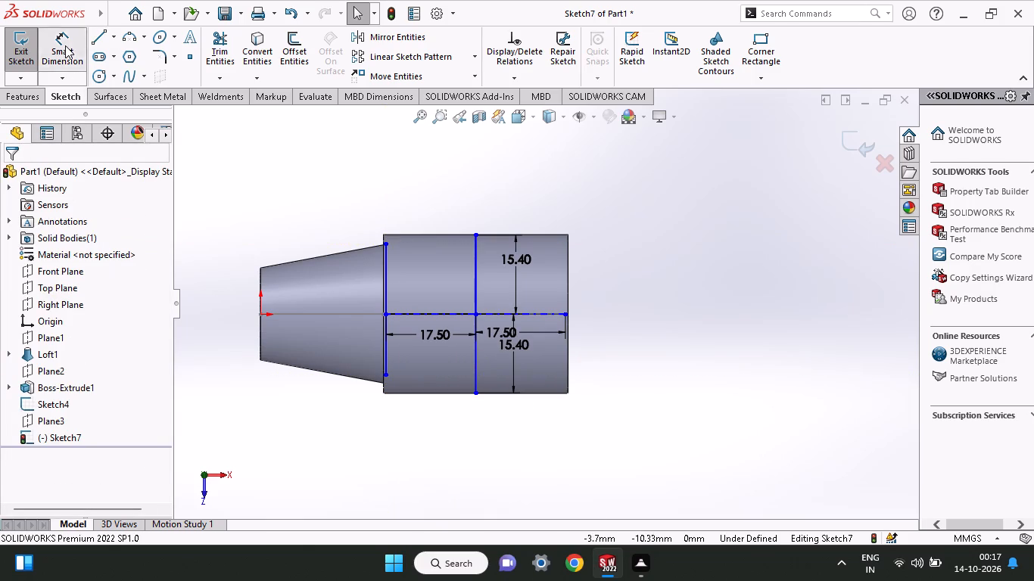
pyautogui.click(384, 312)
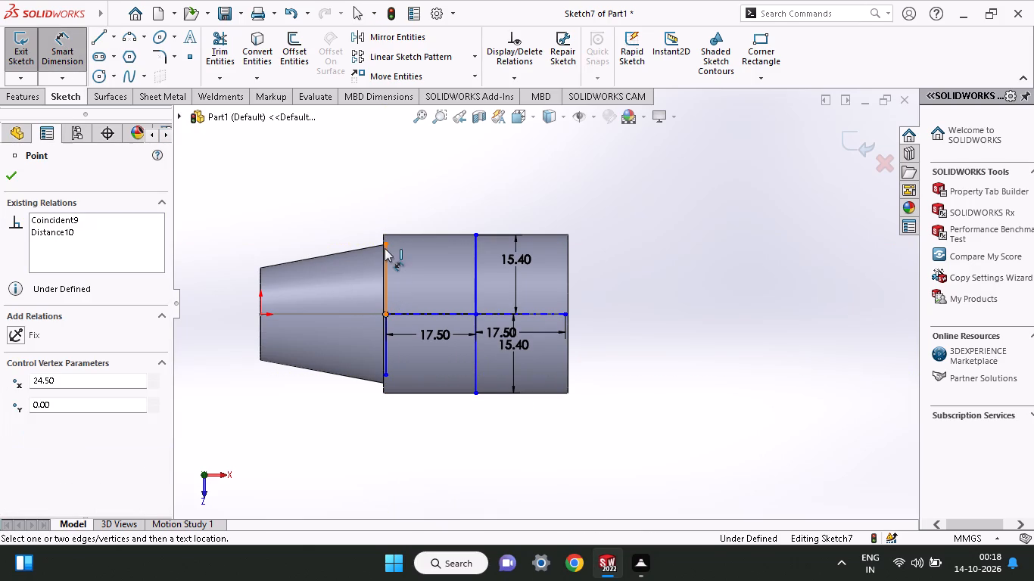
pyautogui.click(385, 248)
pyautogui.click(341, 269)
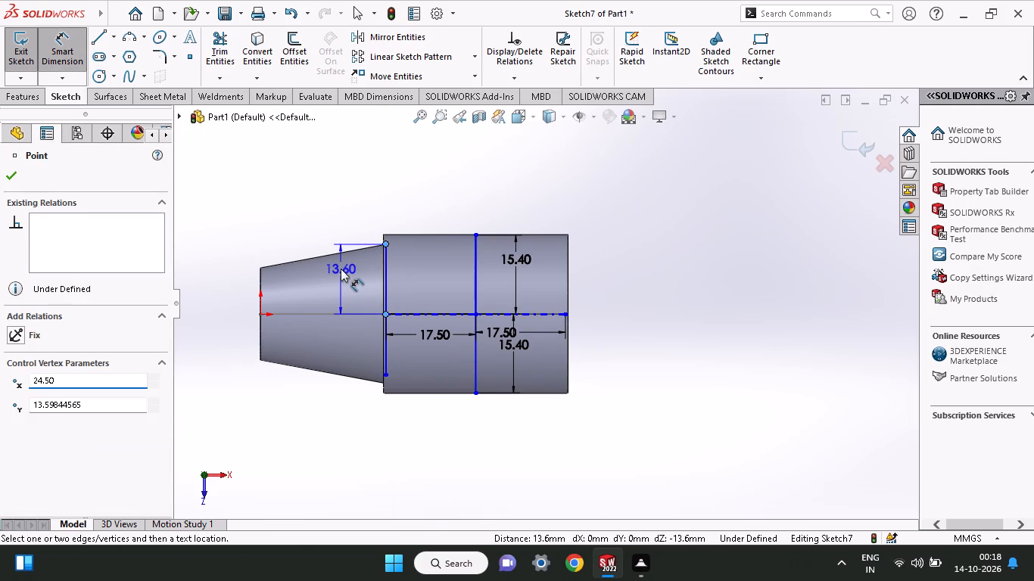
pyautogui.write('30.8')
pyautogui.write('/2')
pyautogui.press('Return')
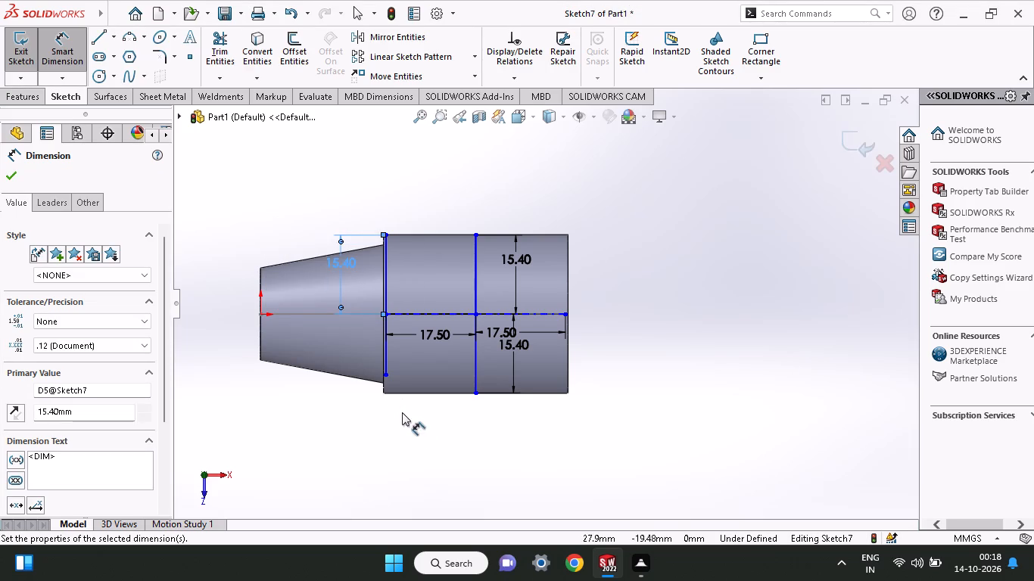
# Dimension the lower half of the loft-side vertical edge from the horizontal arm's end at 15.40 mm.
pyautogui.click(385, 375)
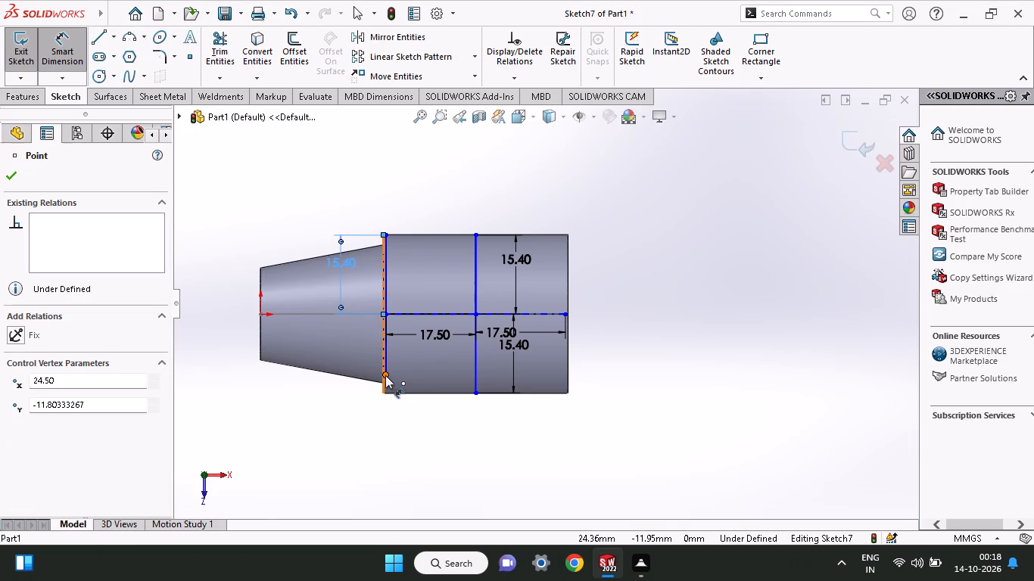
pyautogui.click(385, 311)
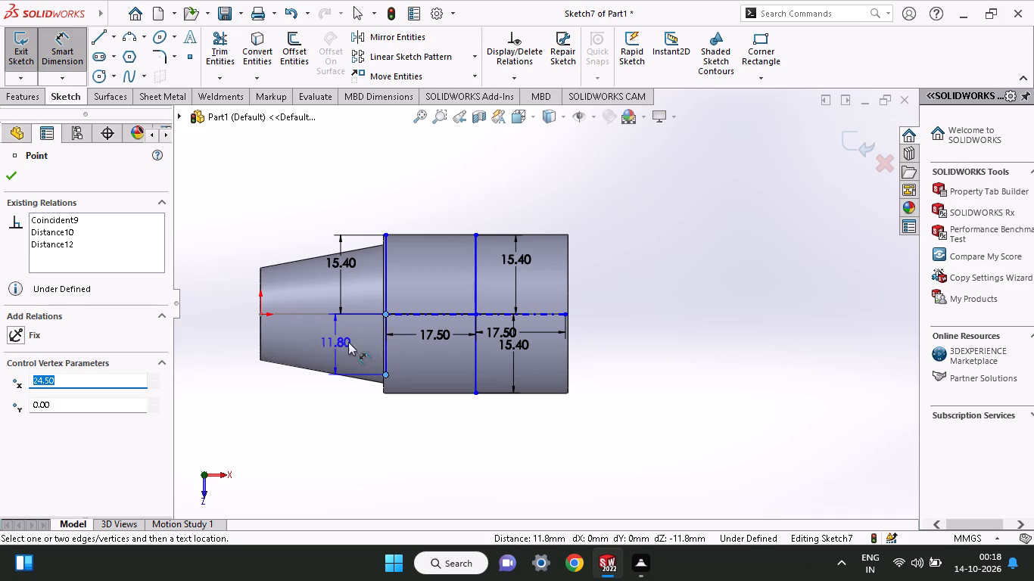
pyautogui.click(340, 341)
pyautogui.write('15.40')
pyautogui.press('Return')
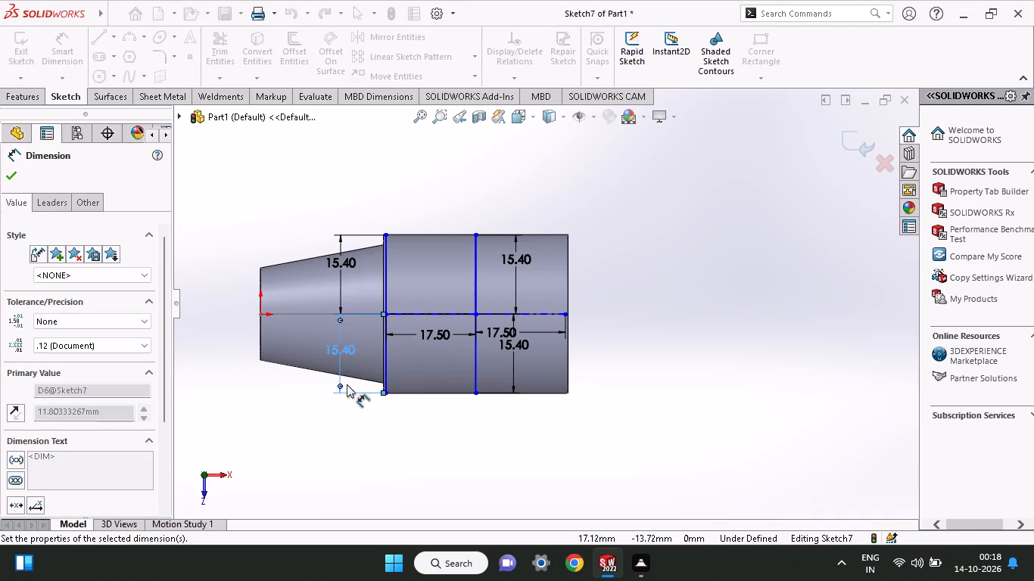
pyautogui.click(11, 179)
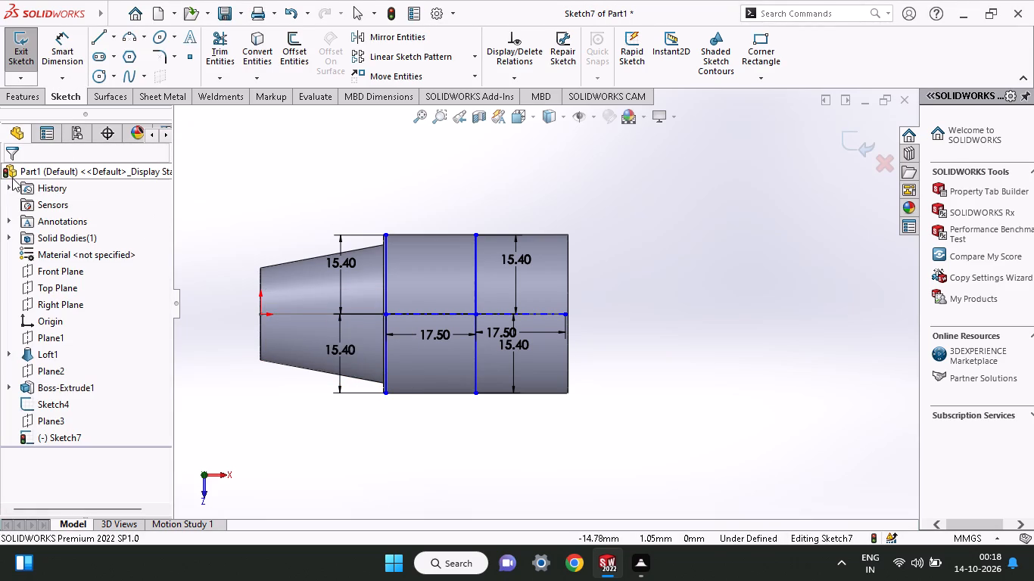
# Sketch a vertical line through the horizontal arm's free end, reaching about 11.2 mm above and 7.8 mm below it.
pyautogui.click(101, 40)
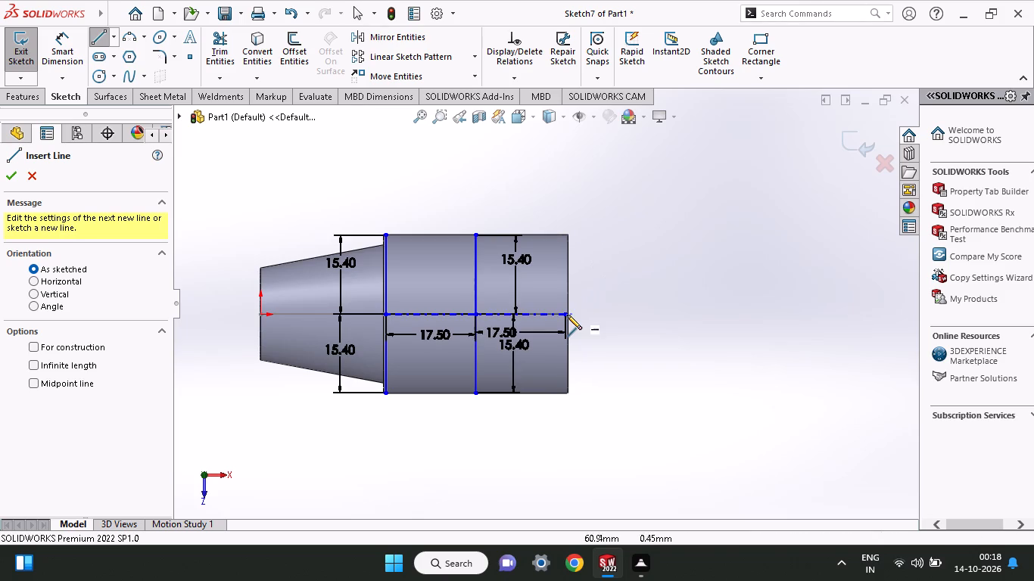
pyautogui.click(566, 315)
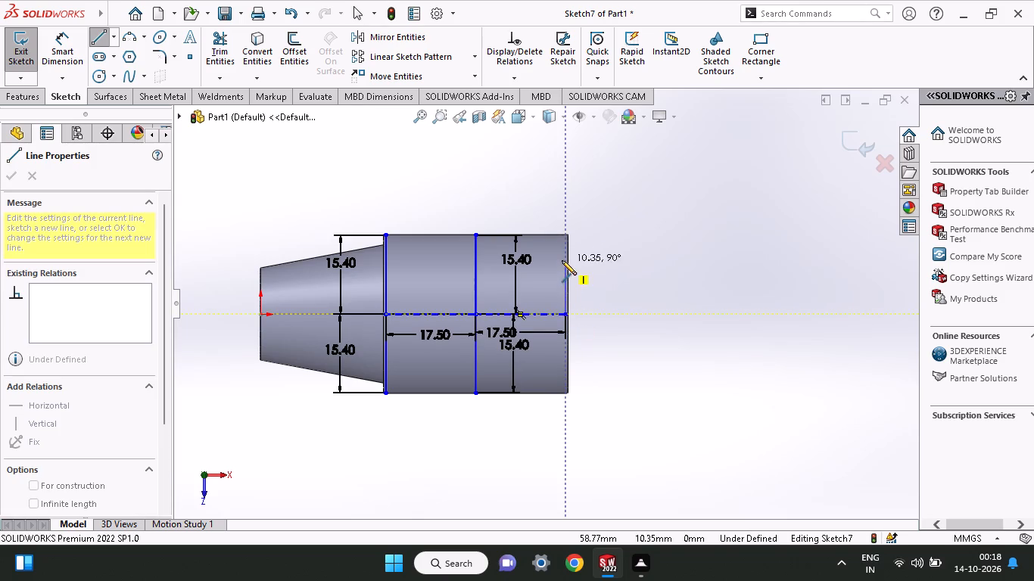
pyautogui.click(562, 256)
pyautogui.click(564, 354)
pyautogui.rightClick(603, 299)
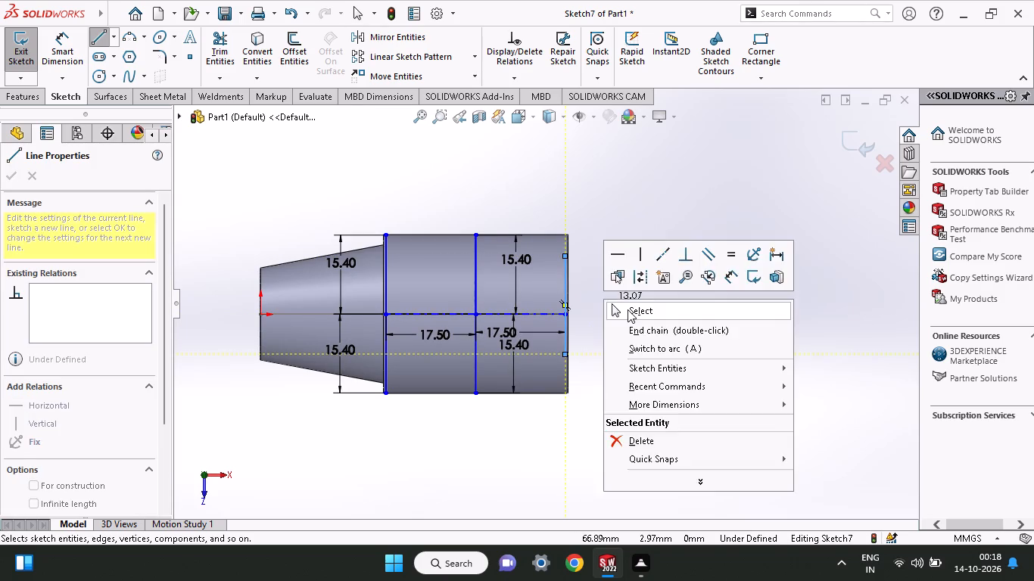
pyautogui.click(628, 309)
# Dimension the upper half of the free-end vertical edge from the horizontal arm's end at 29.3/2 mm.
pyautogui.click(77, 32)
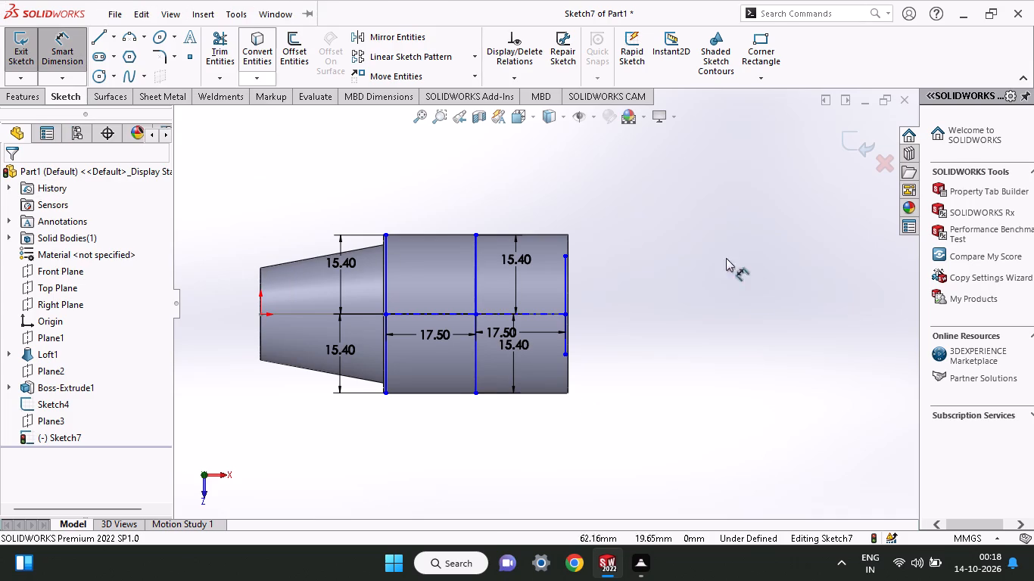
pyautogui.click(568, 316)
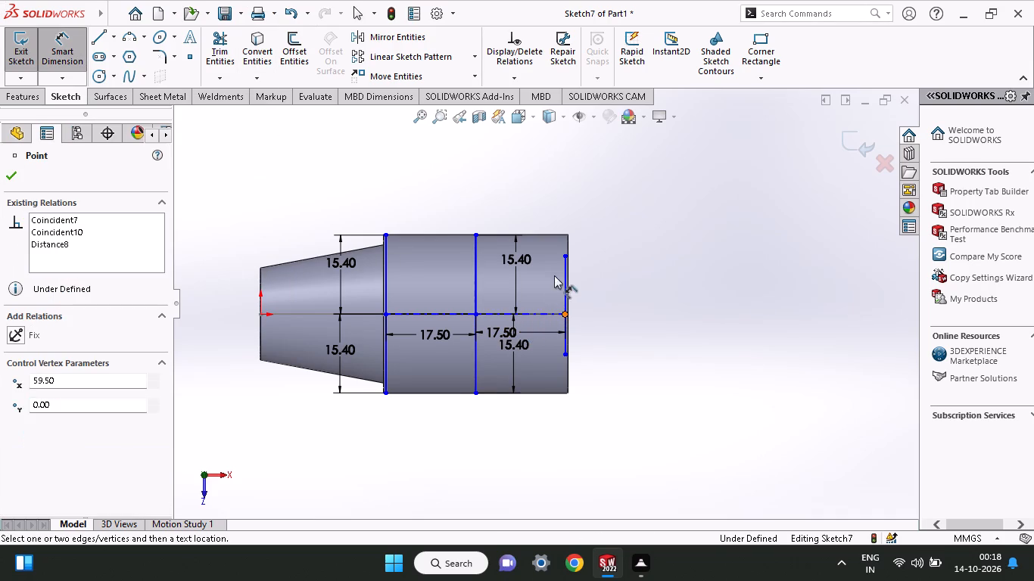
pyautogui.click(566, 259)
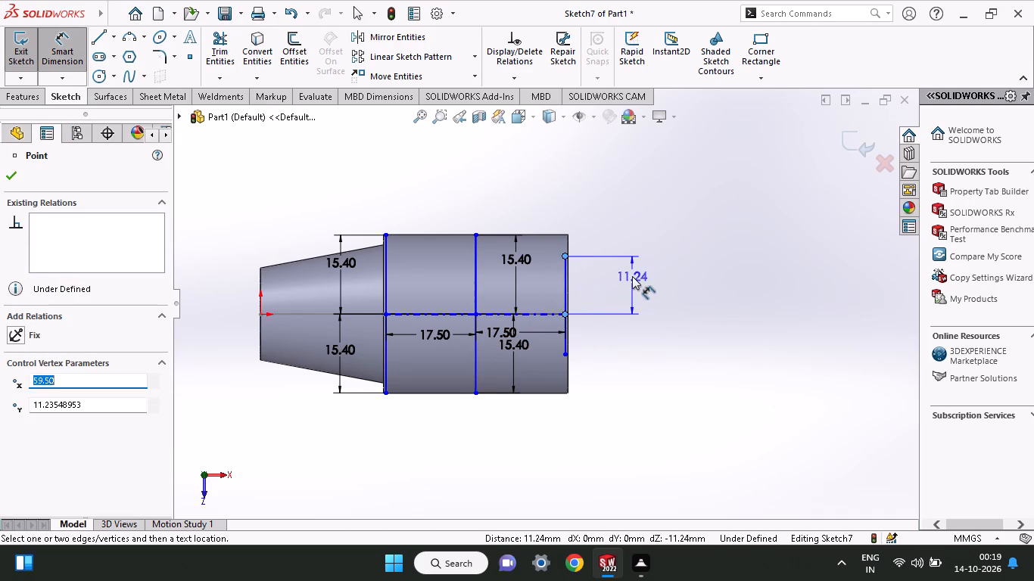
pyautogui.click(632, 276)
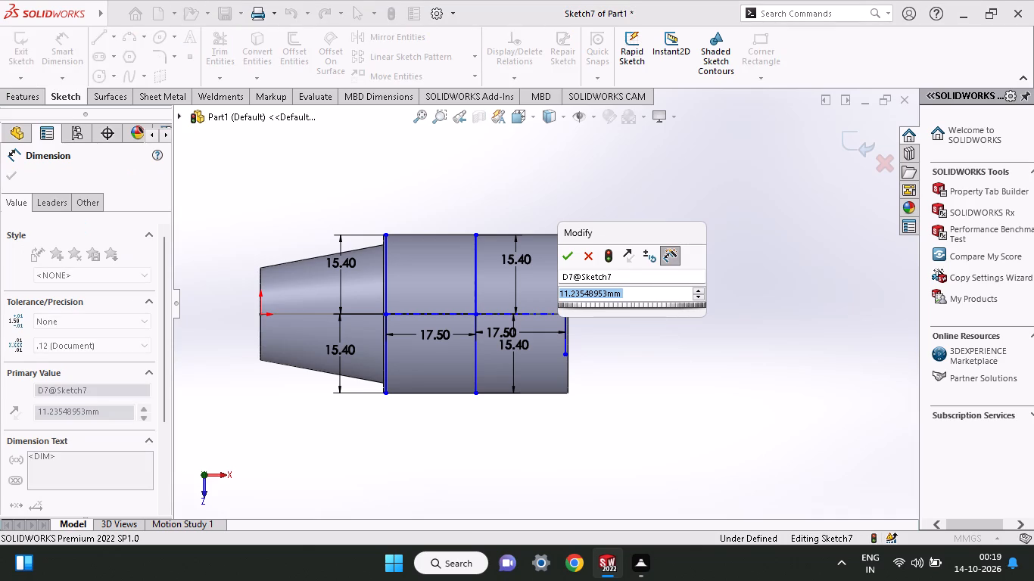
pyautogui.write('29.')
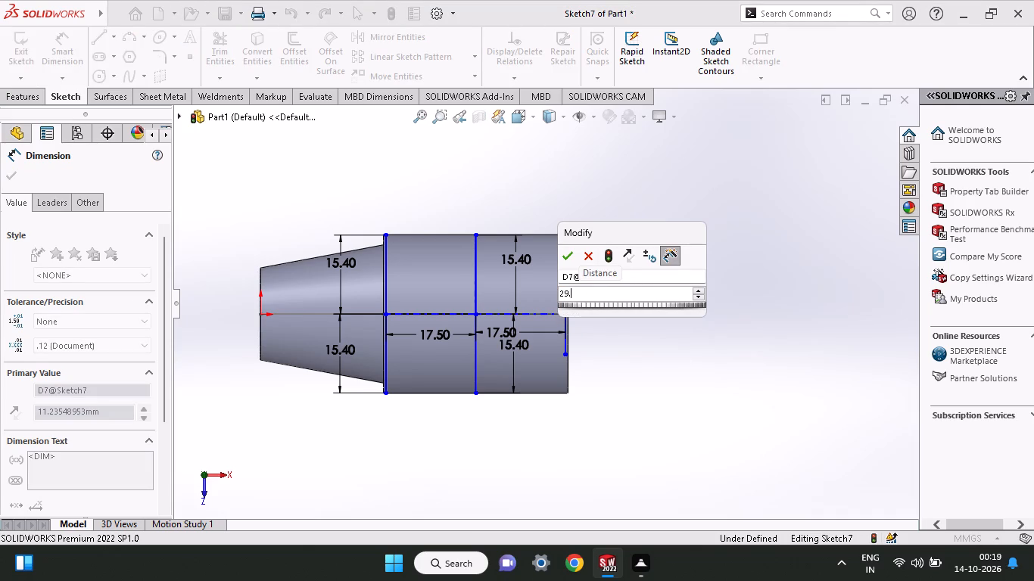
pyautogui.write('3/2')
pyautogui.press('Return')
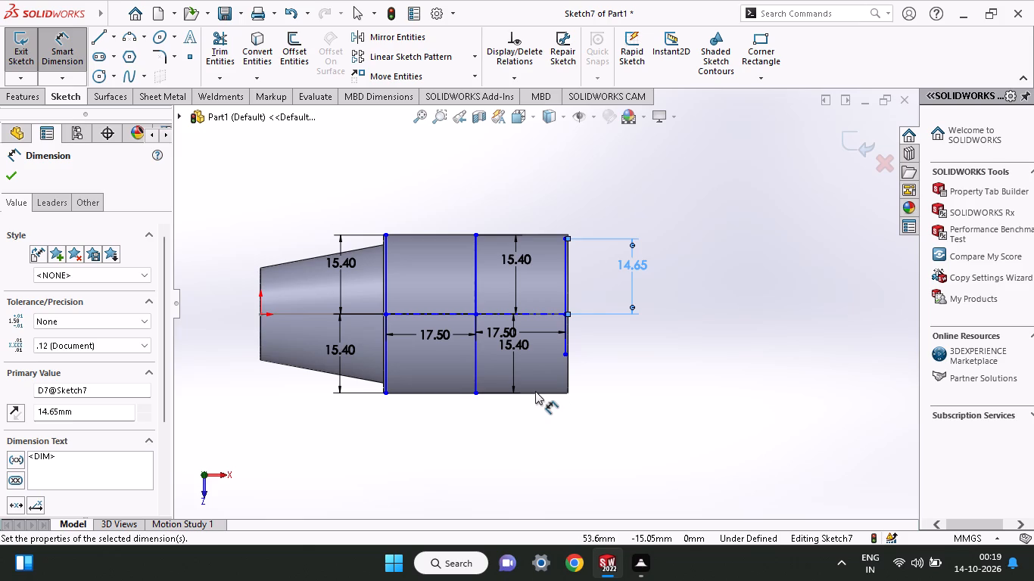
# Dimension the lower half of the free-end vertical edge from the horizontal arm's end at 14.65 mm.
pyautogui.click(564, 353)
pyautogui.click(565, 314)
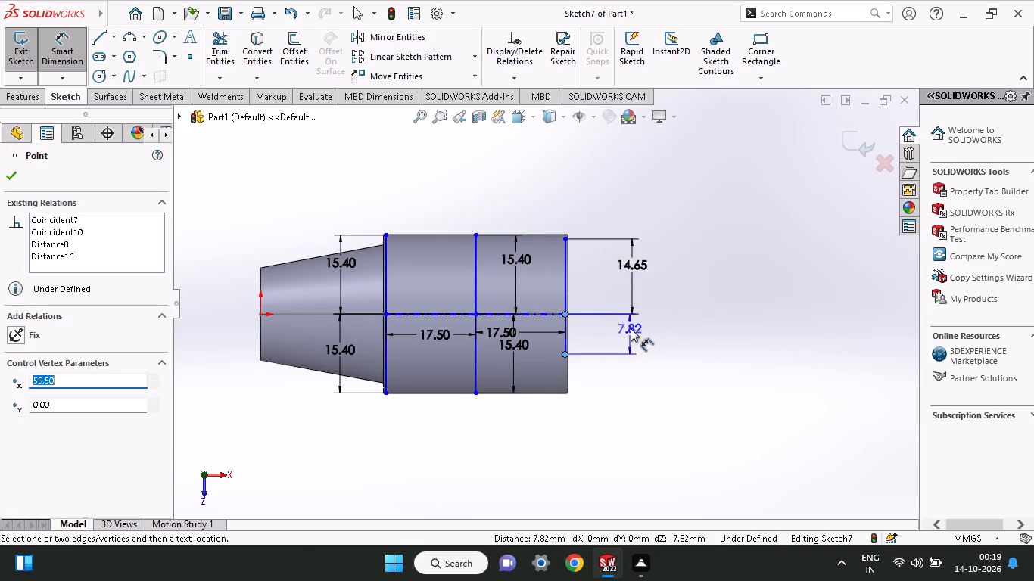
pyautogui.click(633, 331)
pyautogui.write('14.65')
pyautogui.press('Return')
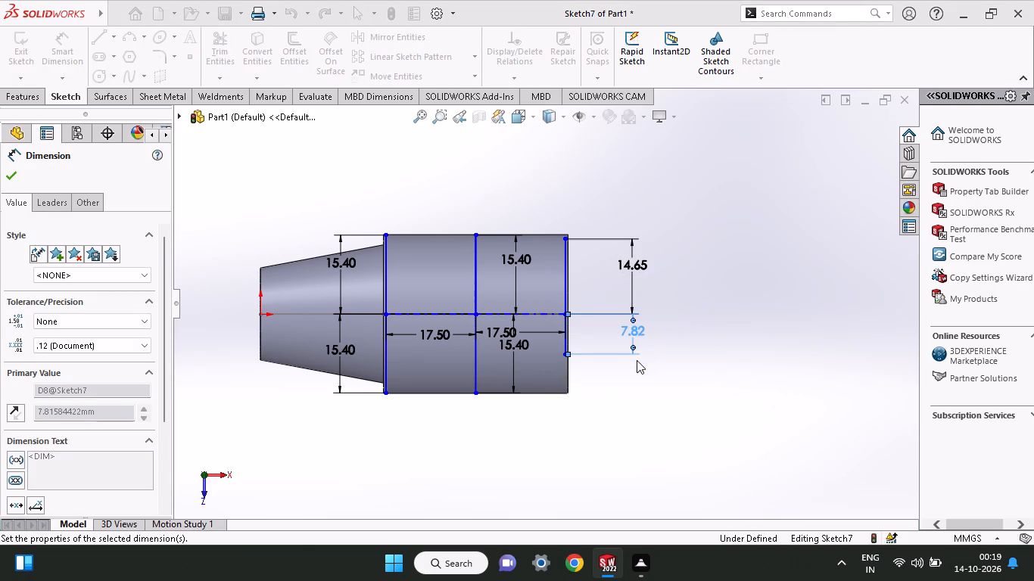
pyautogui.click(1, 173)
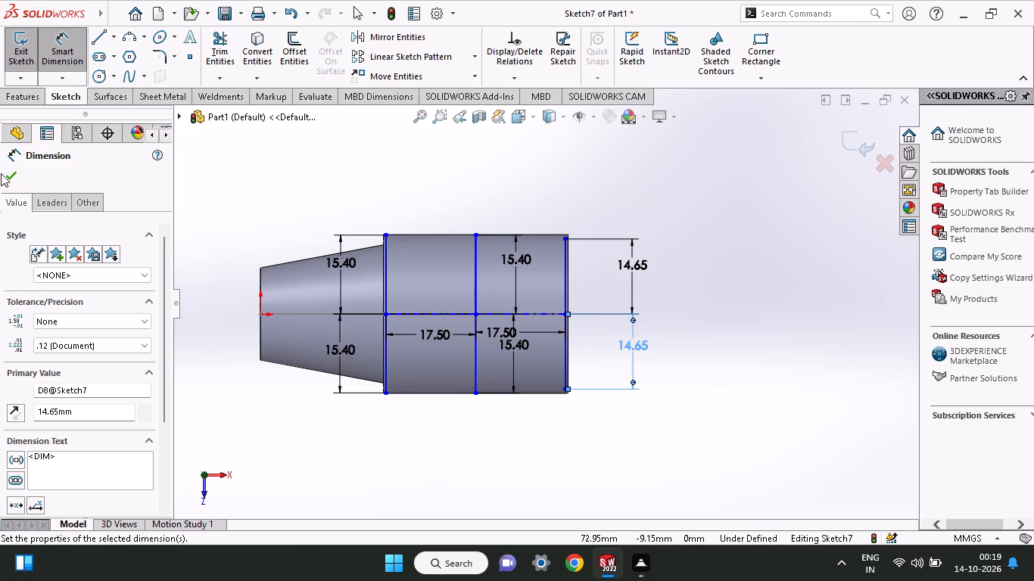
pyautogui.click(11, 181)
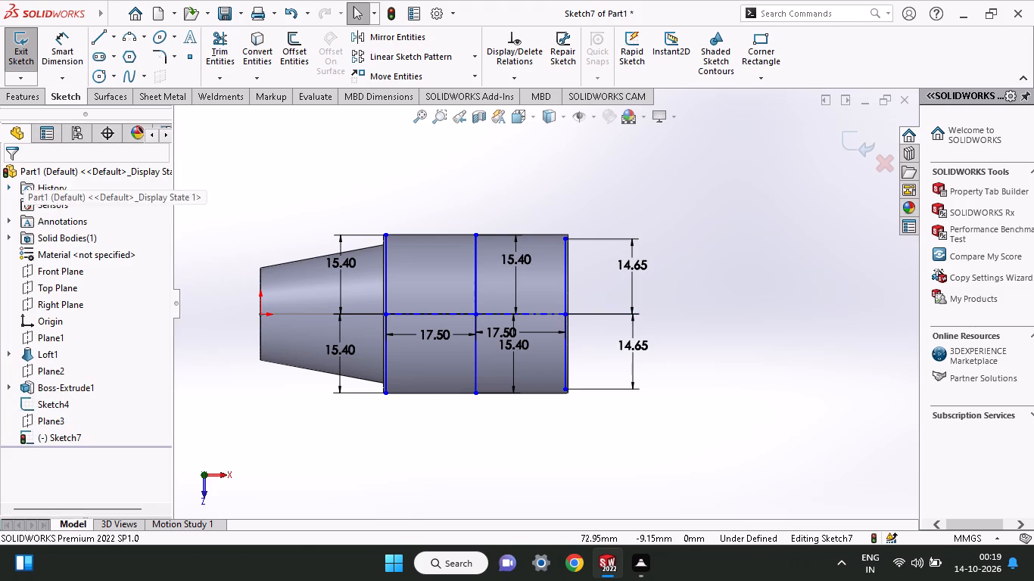
# Close the outline with two lines joining the upper ends and the lower ends of the loft-side and free-end vertical edges.
pyautogui.click(104, 38)
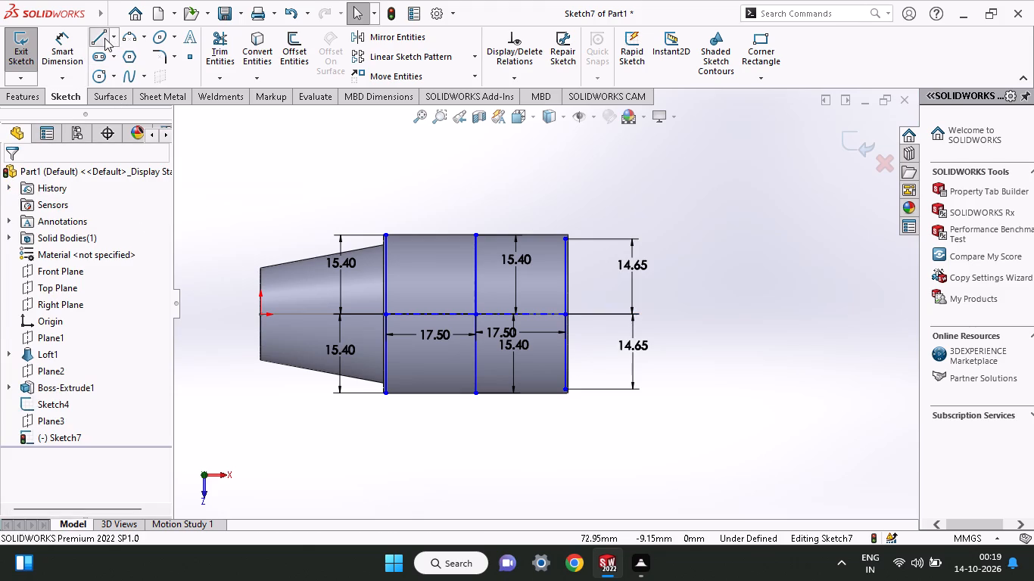
pyautogui.click(387, 232)
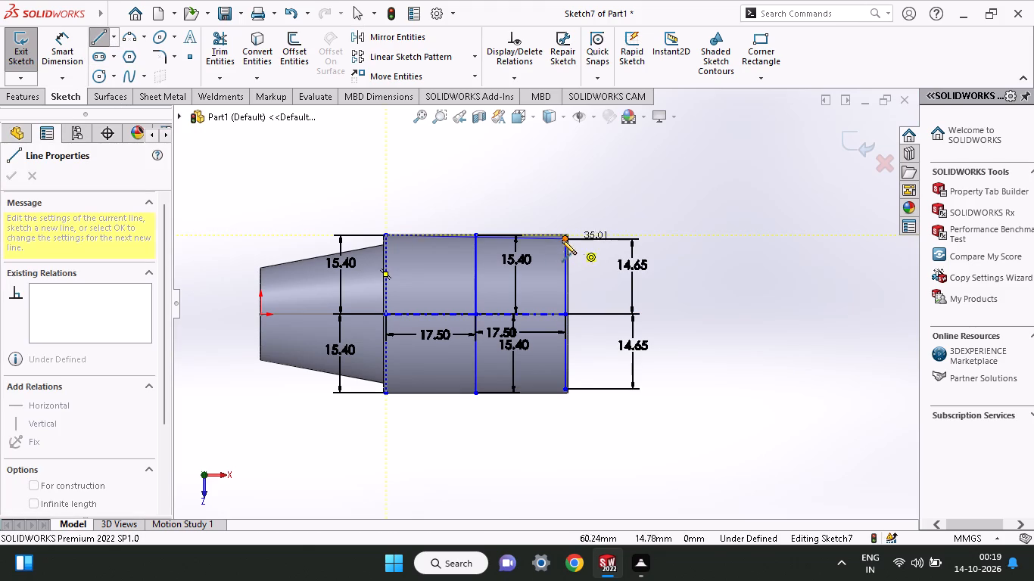
pyautogui.click(565, 240)
pyautogui.rightClick(551, 207)
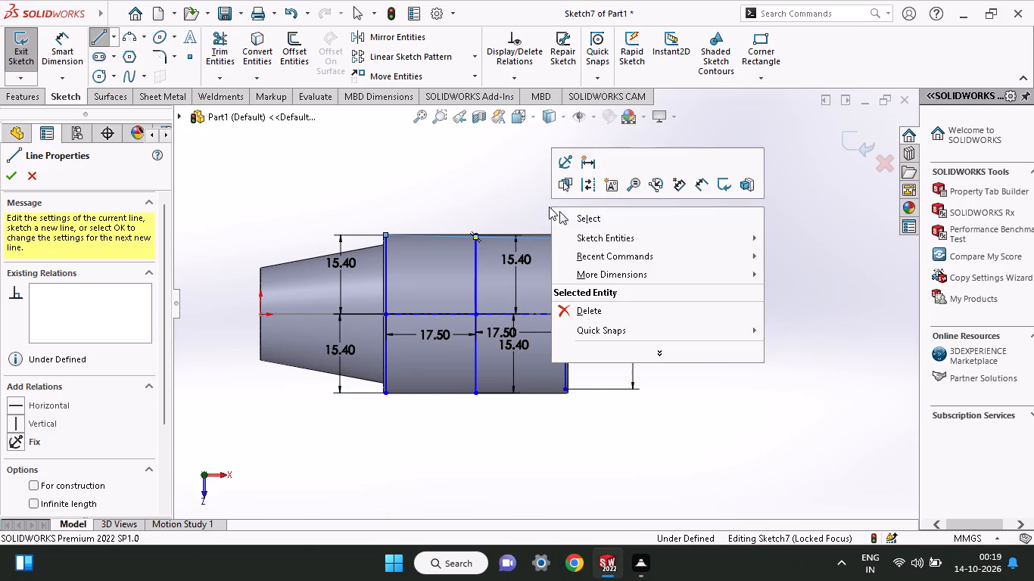
pyautogui.click(565, 217)
pyautogui.click(97, 34)
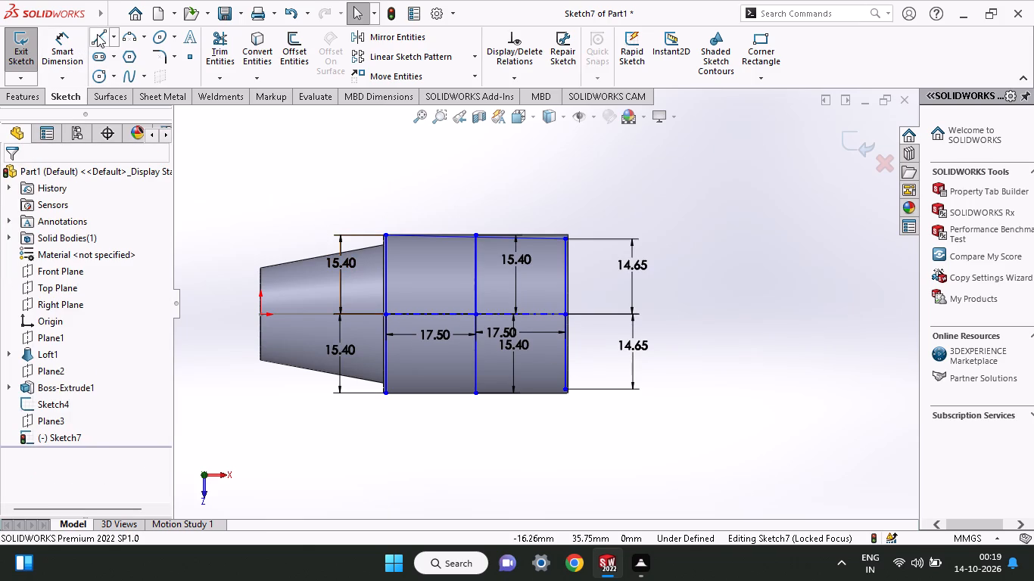
pyautogui.click(382, 395)
pyautogui.click(564, 387)
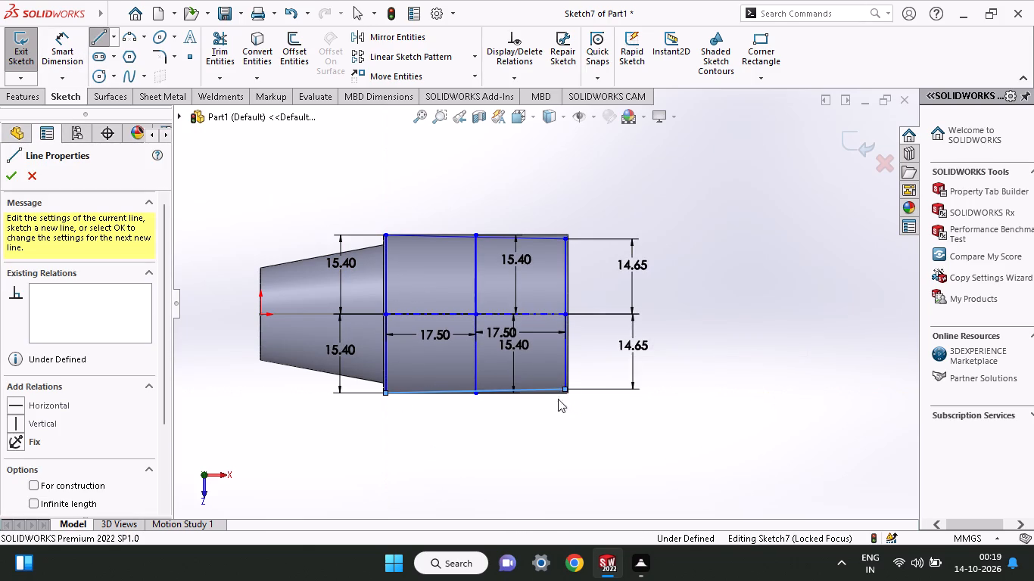
pyautogui.rightClick(540, 424)
pyautogui.click(573, 429)
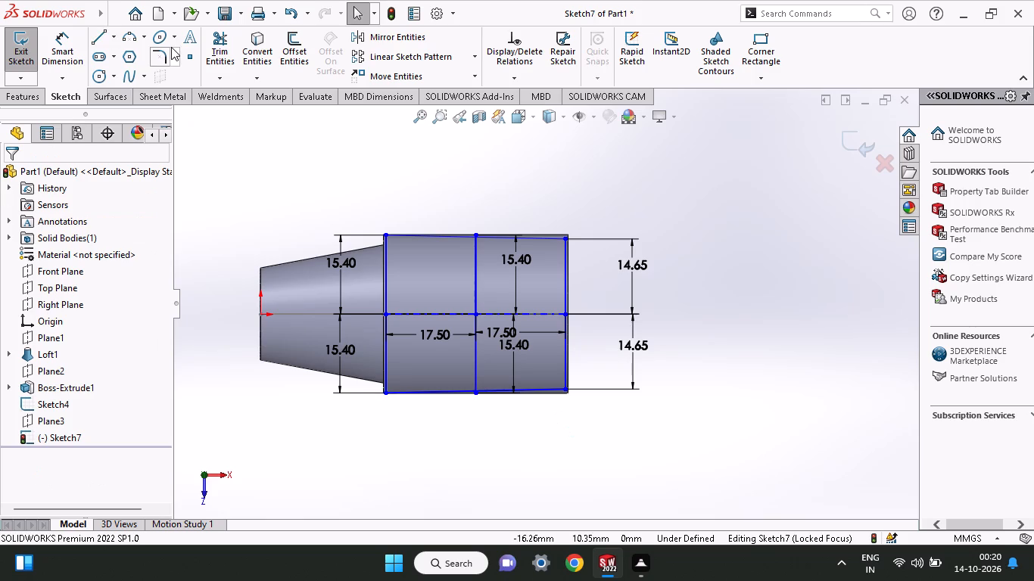
# Trim away both halves of the vertical centre line inside the outline.
pyautogui.click(223, 46)
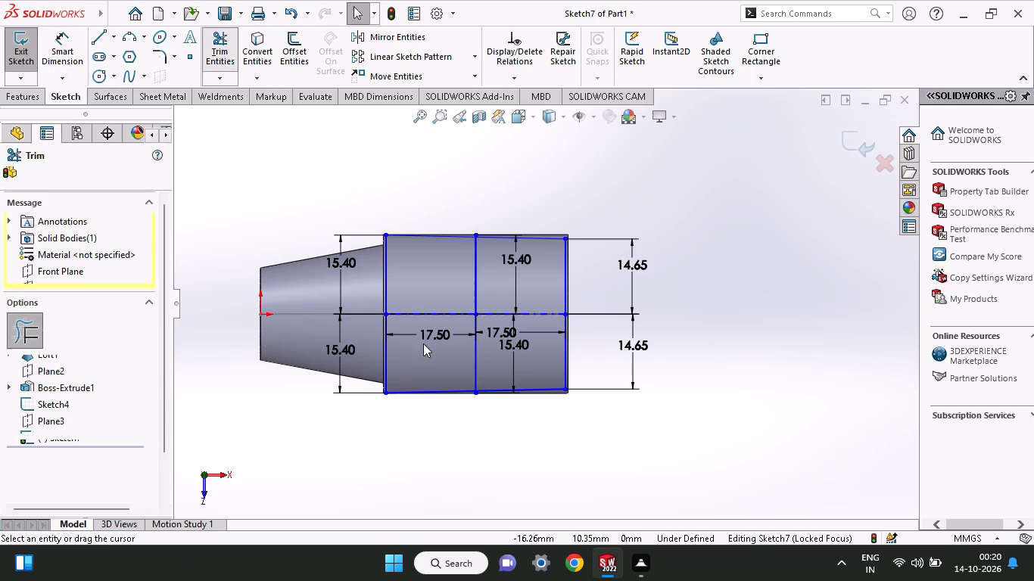
pyautogui.moveTo(422, 361); pyautogui.dragTo(475, 339)
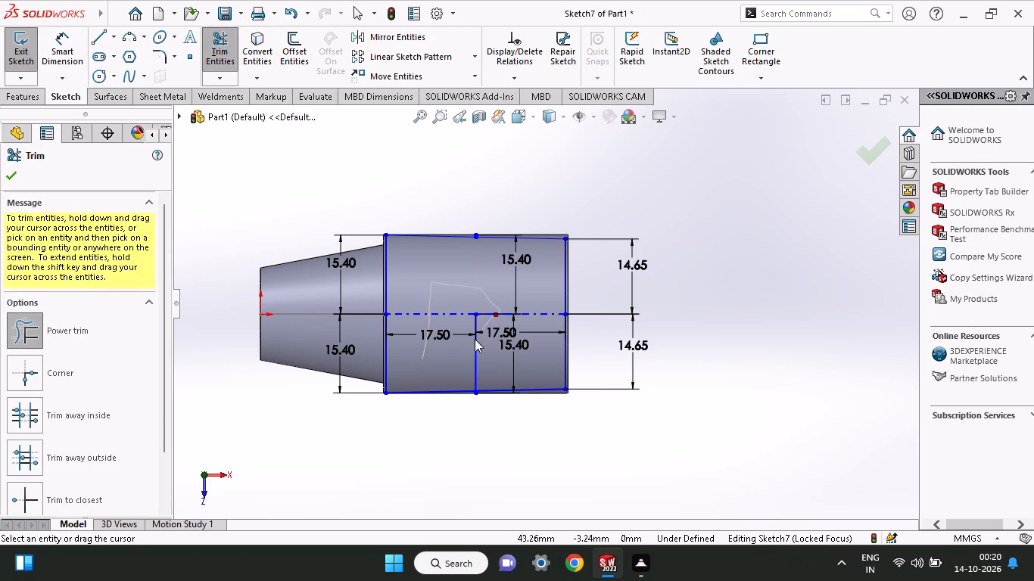
pyautogui.moveTo(475, 339); pyautogui.dragTo(456, 300)
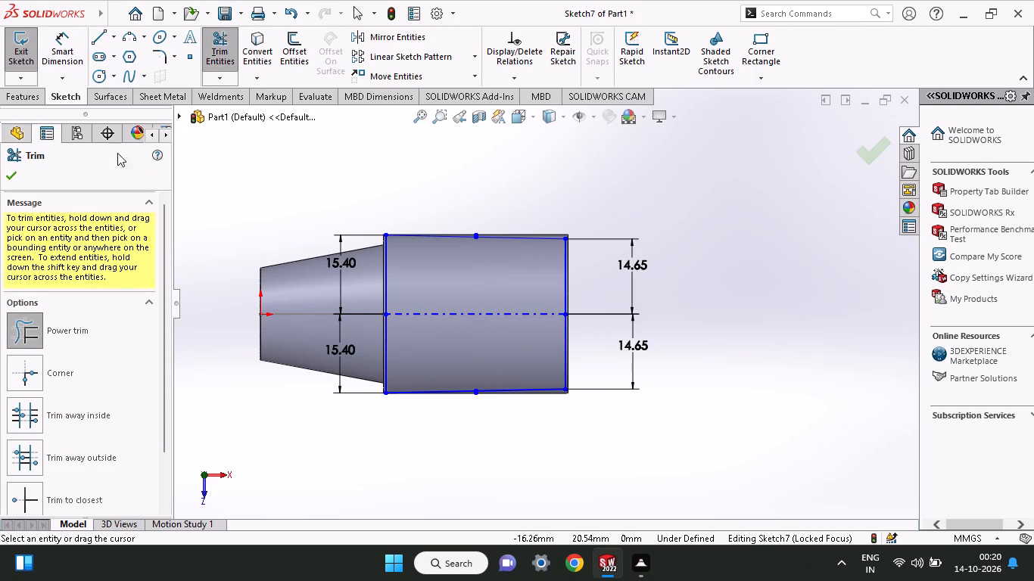
# Round all four corners of the outline with 10 mm sketch fillets.
pyautogui.click(151, 51)
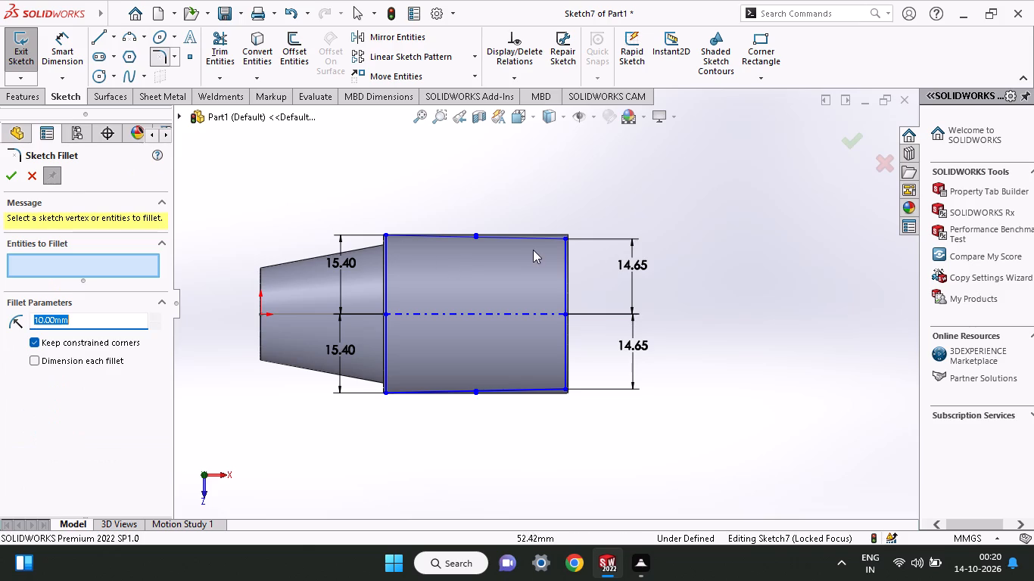
pyautogui.click(566, 268)
pyautogui.click(540, 236)
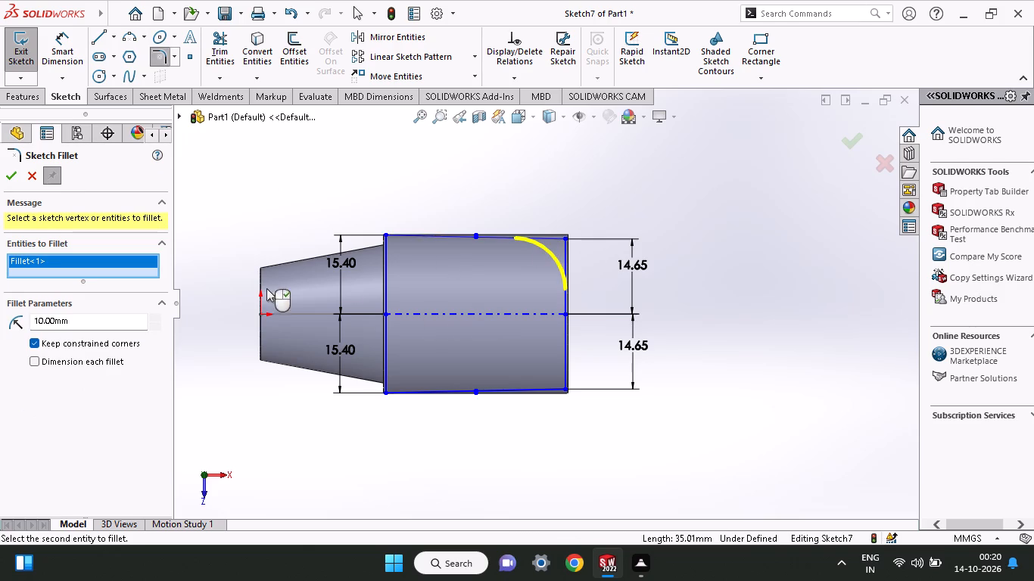
pyautogui.click(388, 255)
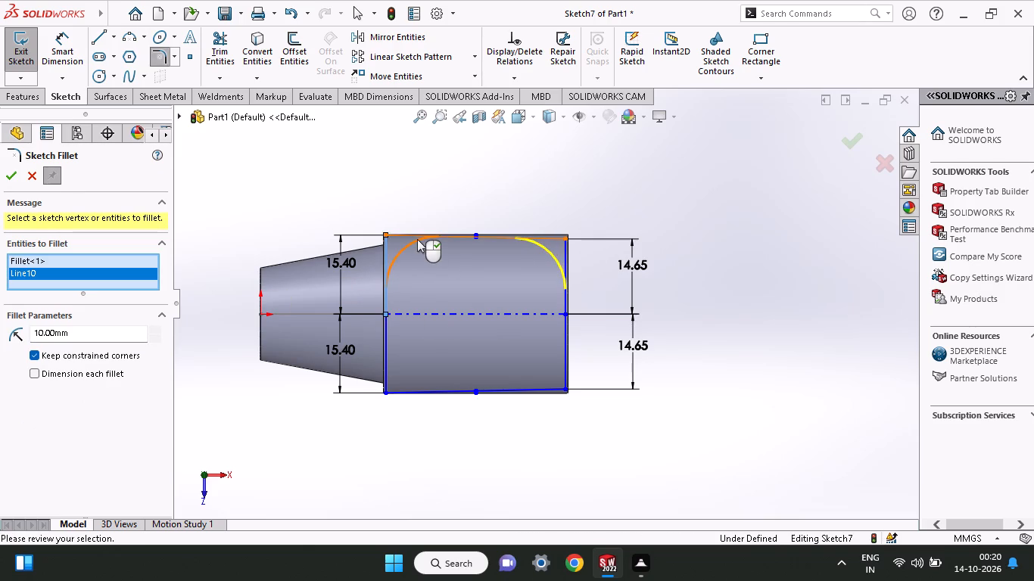
pyautogui.click(418, 238)
pyautogui.click(388, 354)
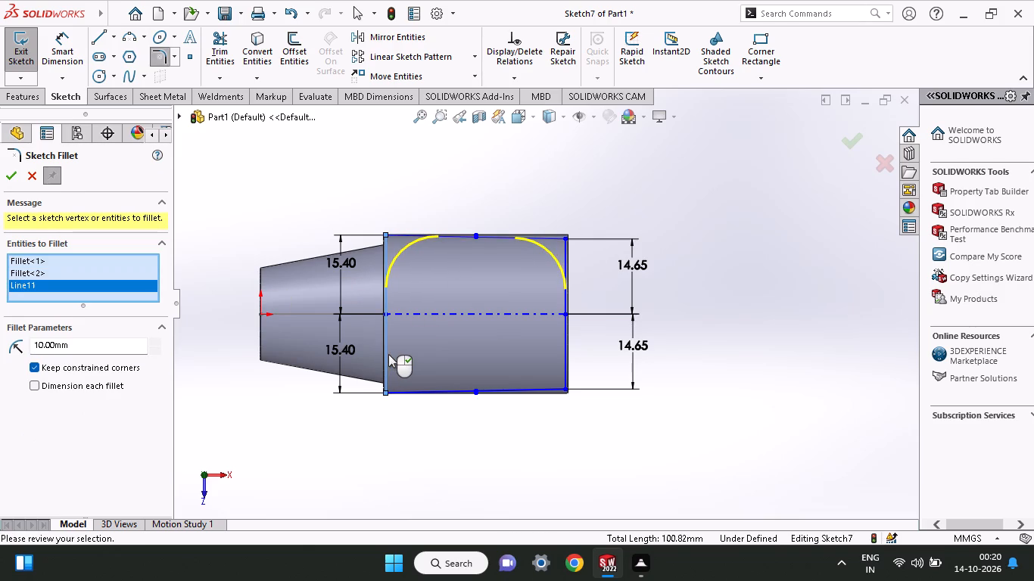
pyautogui.click(406, 389)
pyautogui.click(545, 393)
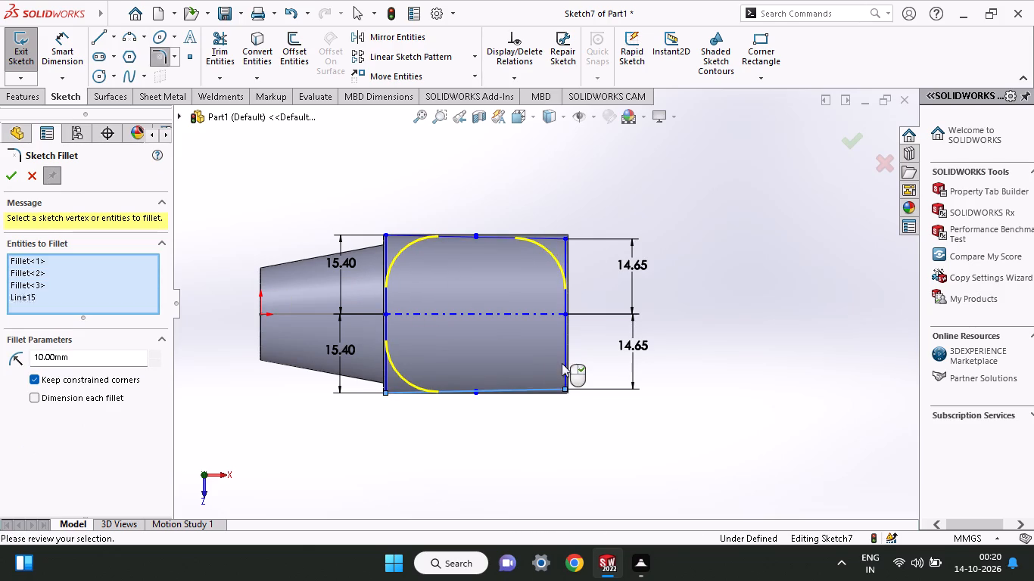
pyautogui.click(565, 358)
pyautogui.click(19, 175)
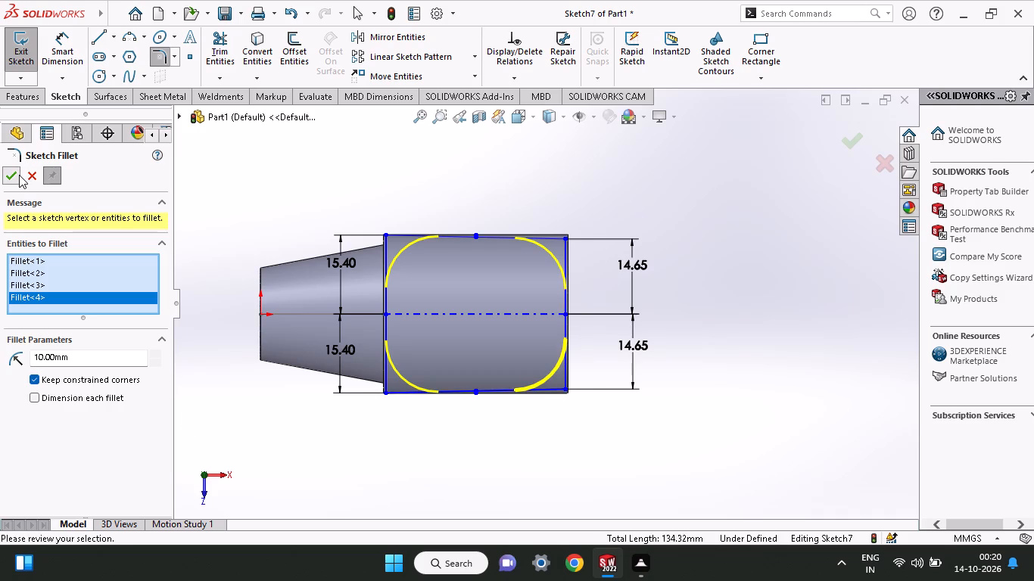
pyautogui.click(10, 176)
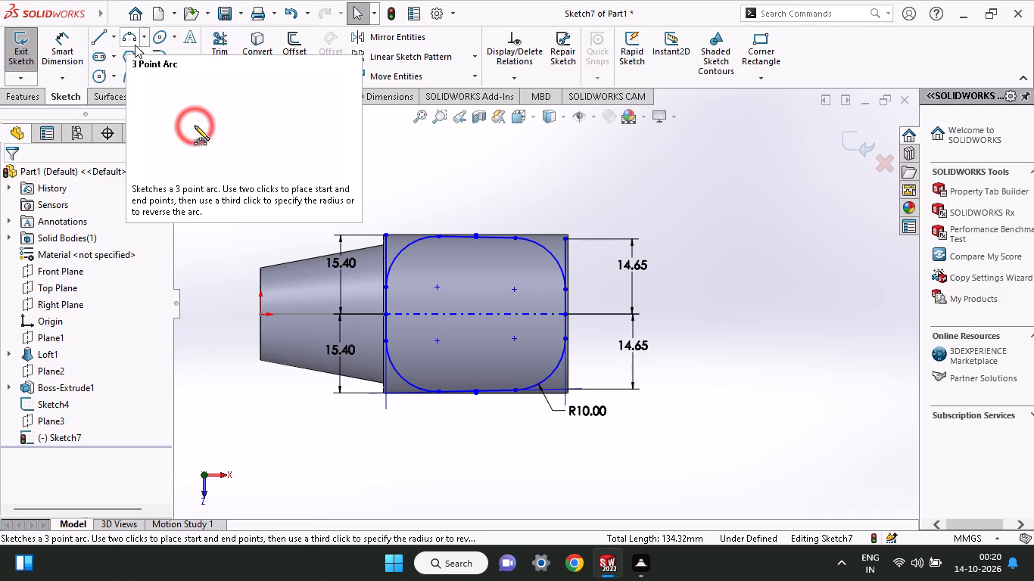
# Trim the leftover line stubs outside the upper loft-side fillet, and try the same at both lower fillets.
pyautogui.click(202, 30)
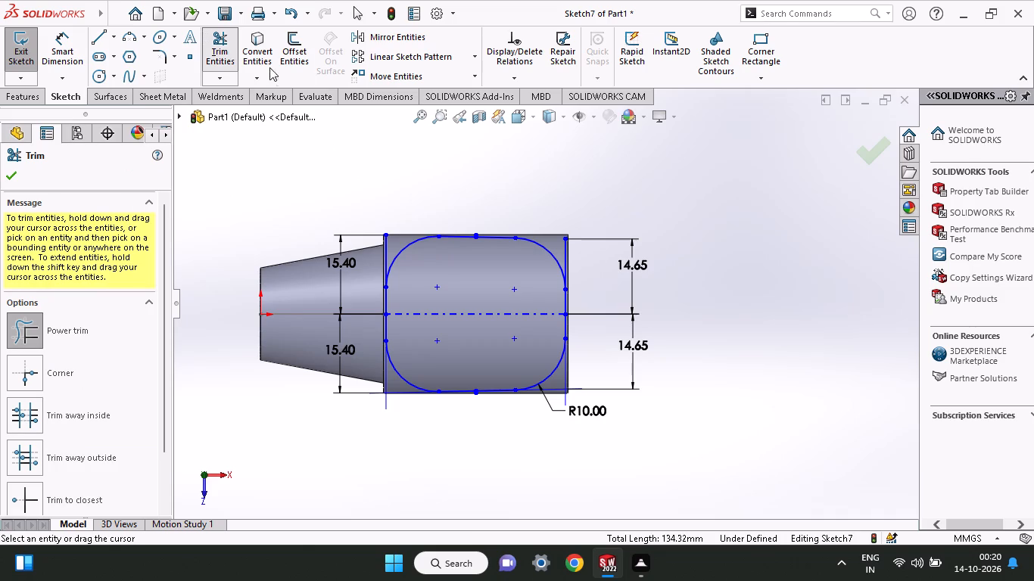
pyautogui.moveTo(404, 208); pyautogui.dragTo(369, 280)
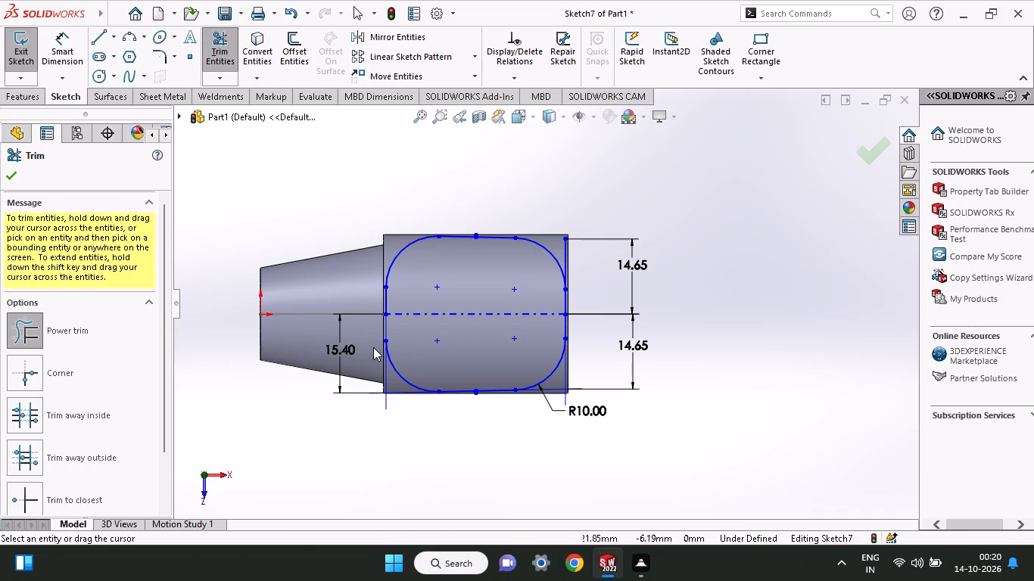
pyautogui.moveTo(373, 350); pyautogui.dragTo(403, 407)
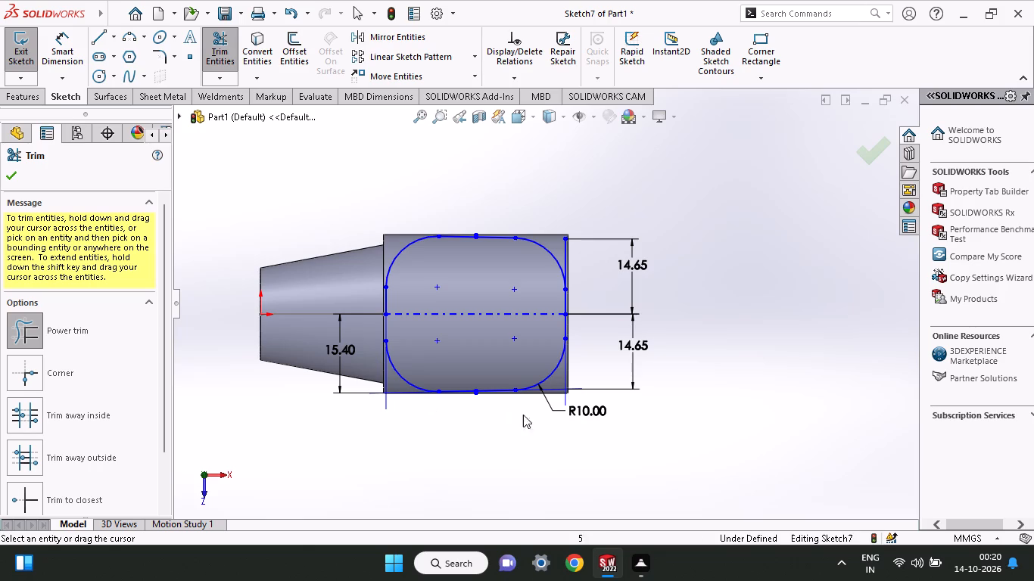
pyautogui.moveTo(541, 419); pyautogui.dragTo(584, 356)
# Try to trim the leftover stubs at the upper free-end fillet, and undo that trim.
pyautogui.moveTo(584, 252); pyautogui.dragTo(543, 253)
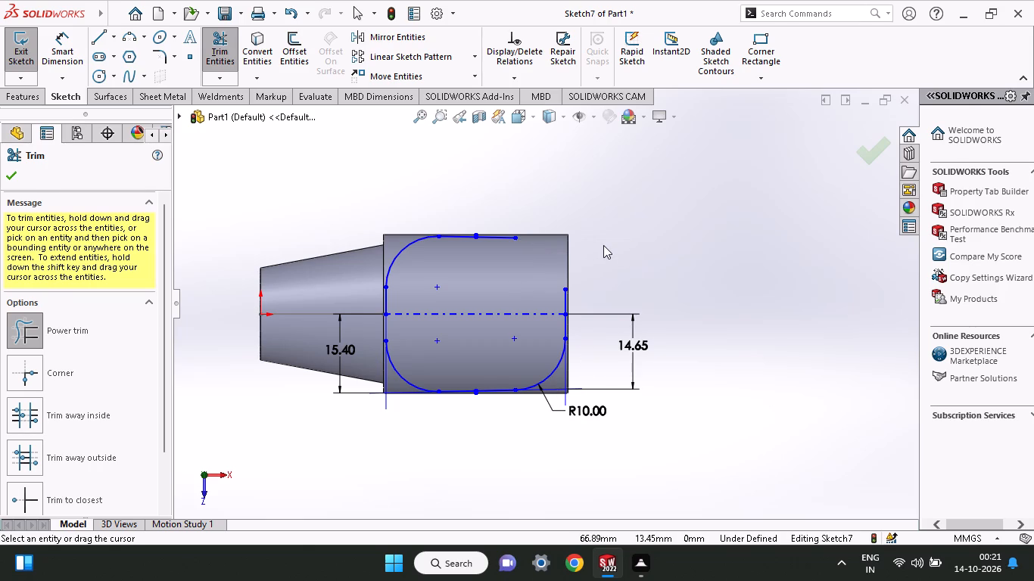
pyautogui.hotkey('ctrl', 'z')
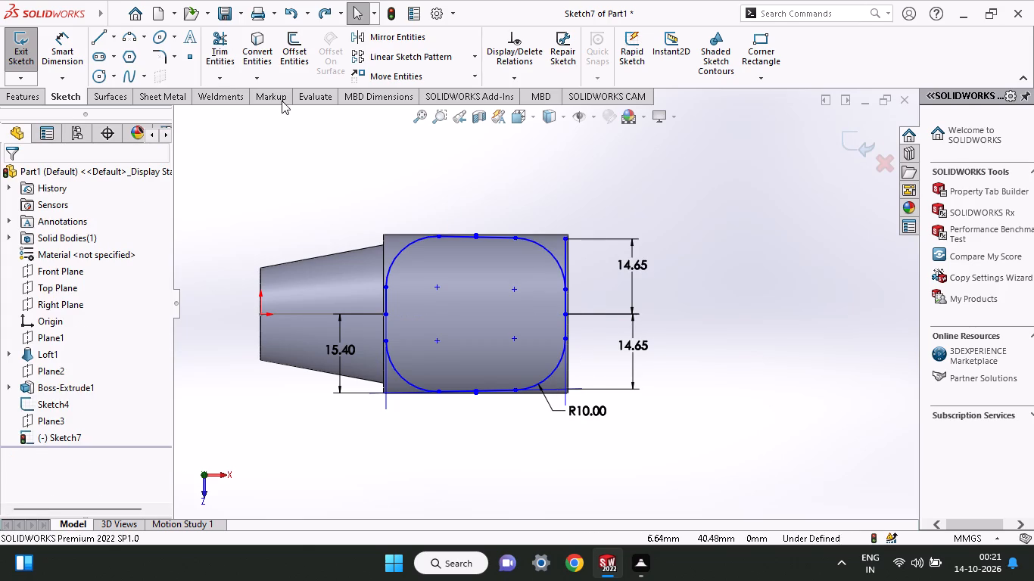
# Trim away the leftover line stub outside the outline's upper free-end fillet.
pyautogui.click(223, 63)
pyautogui.moveTo(587, 261); pyautogui.dragTo(578, 268)
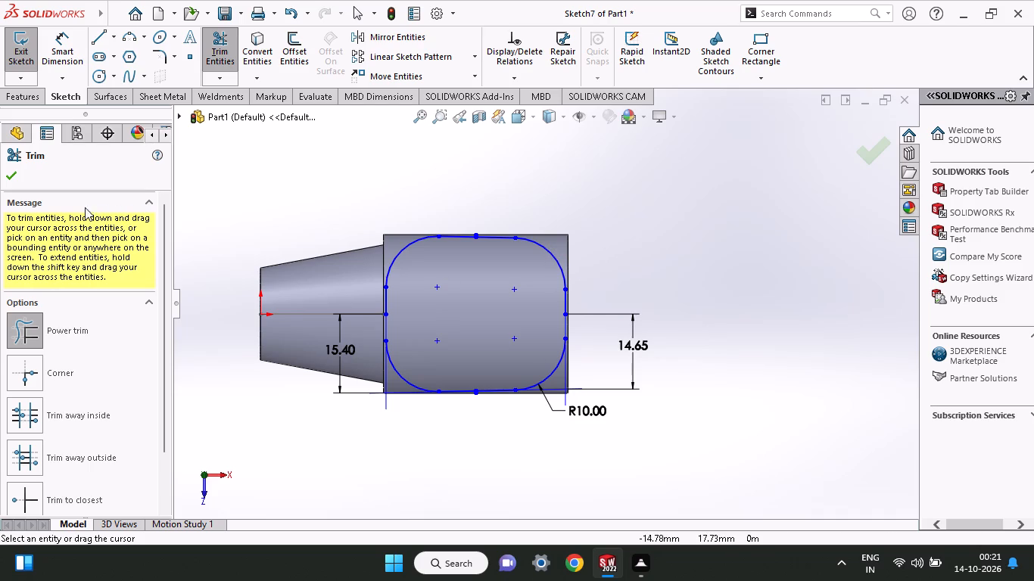
pyautogui.click(14, 179)
# Extrude the closed rounded region as a blind boss with merged result, reversing its direction toward the cylinder, and open its depth for editing.
pyautogui.moveTo(263, 399); pyautogui.dragTo(268, 251, button='middle')
pyautogui.scroll(-1, 263, 399)
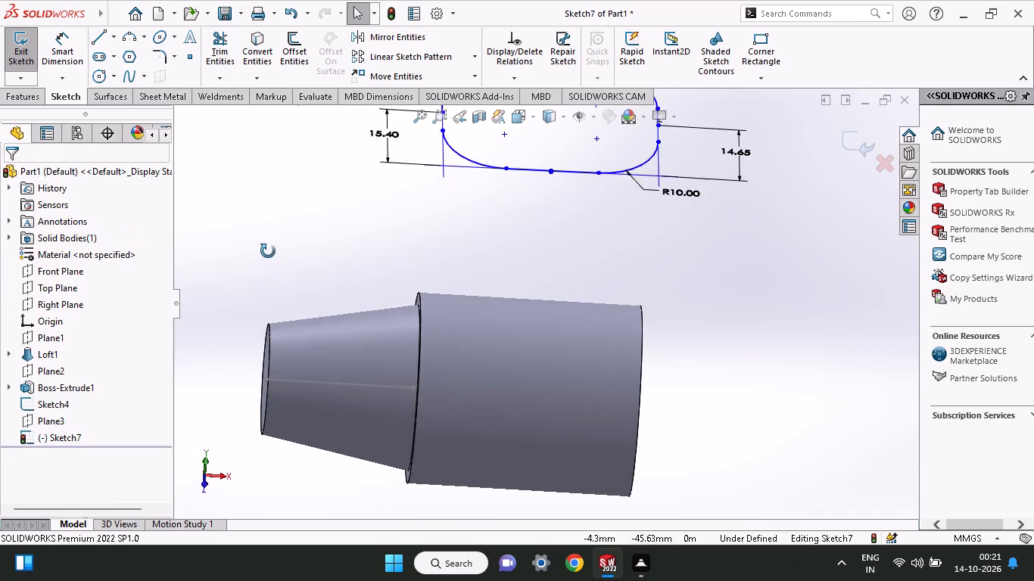
pyautogui.moveTo(268, 251); pyautogui.dragTo(262, 280, button='middle')
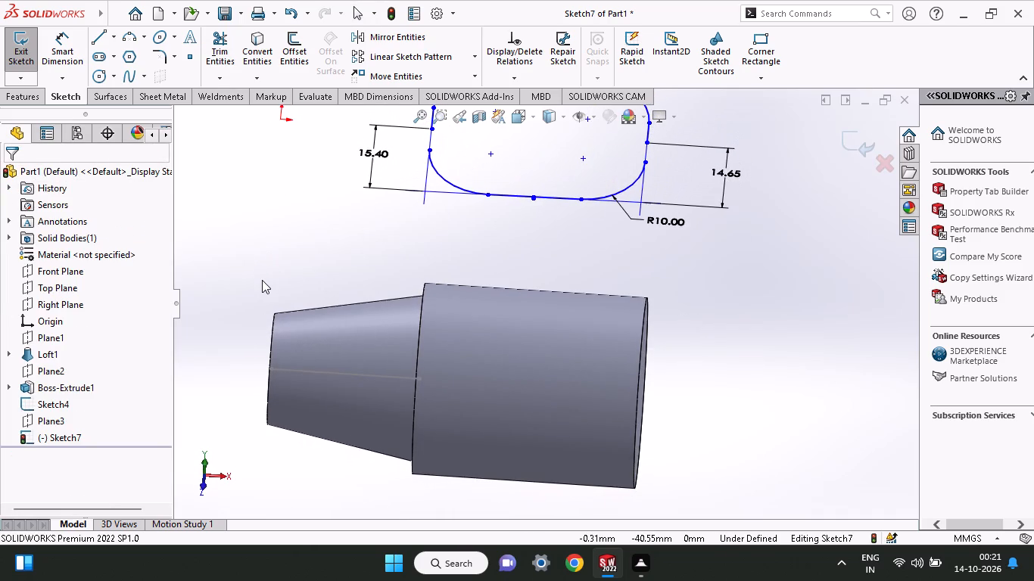
pyautogui.moveTo(263, 284); pyautogui.dragTo(273, 326, button='middle')
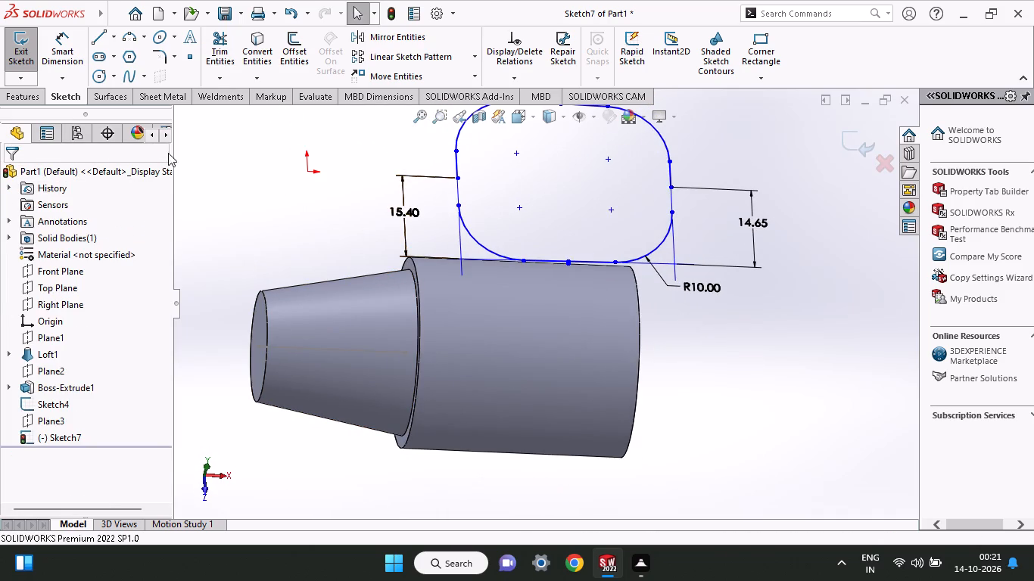
pyautogui.click(27, 92)
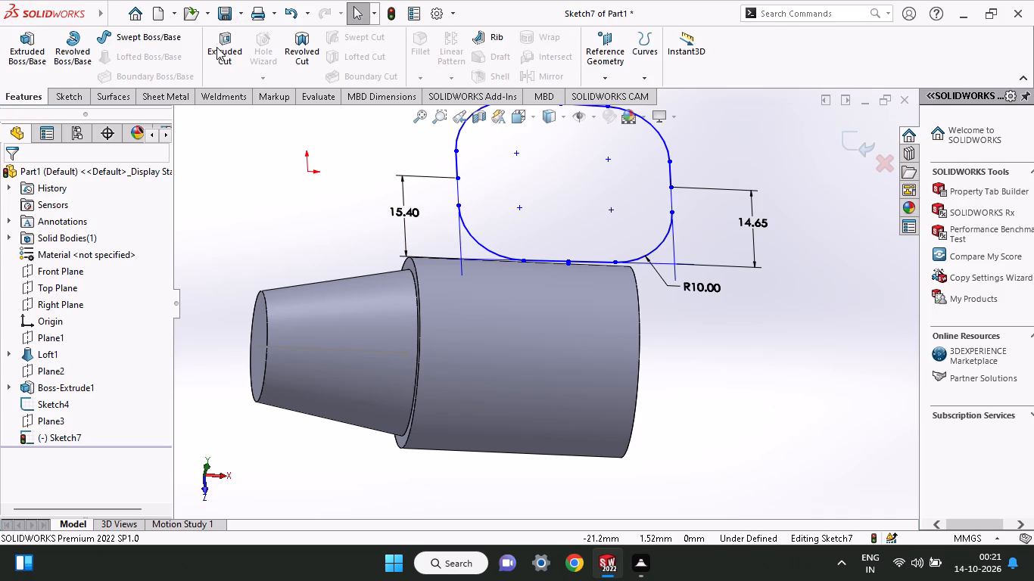
pyautogui.click(8, 51)
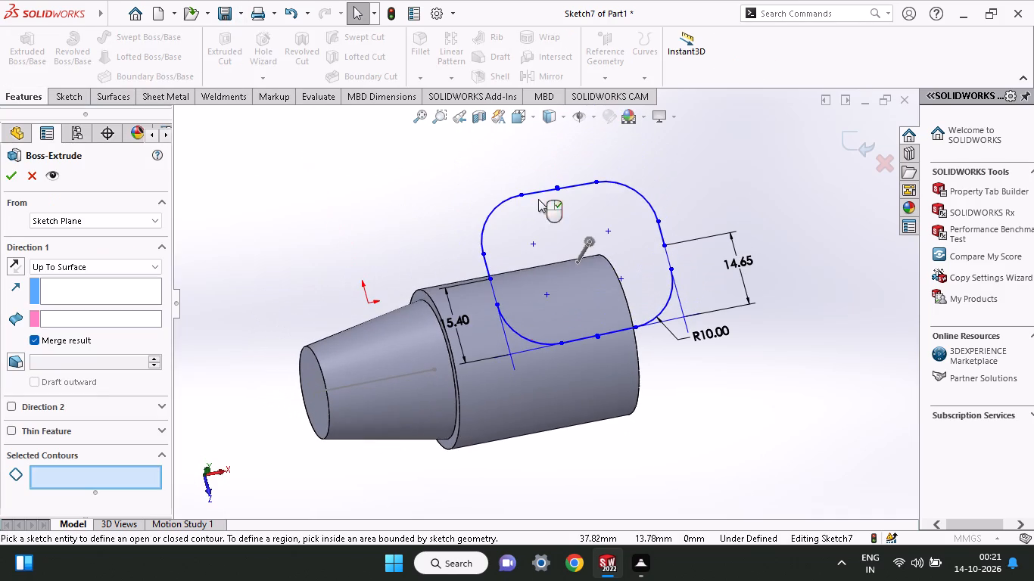
pyautogui.click(537, 229)
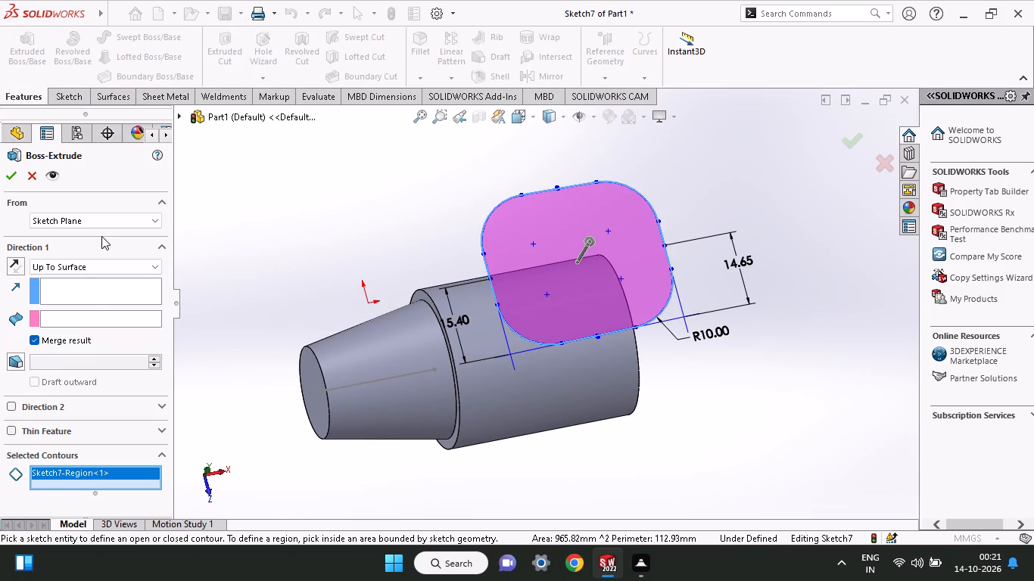
pyautogui.click(92, 266)
pyautogui.click(90, 283)
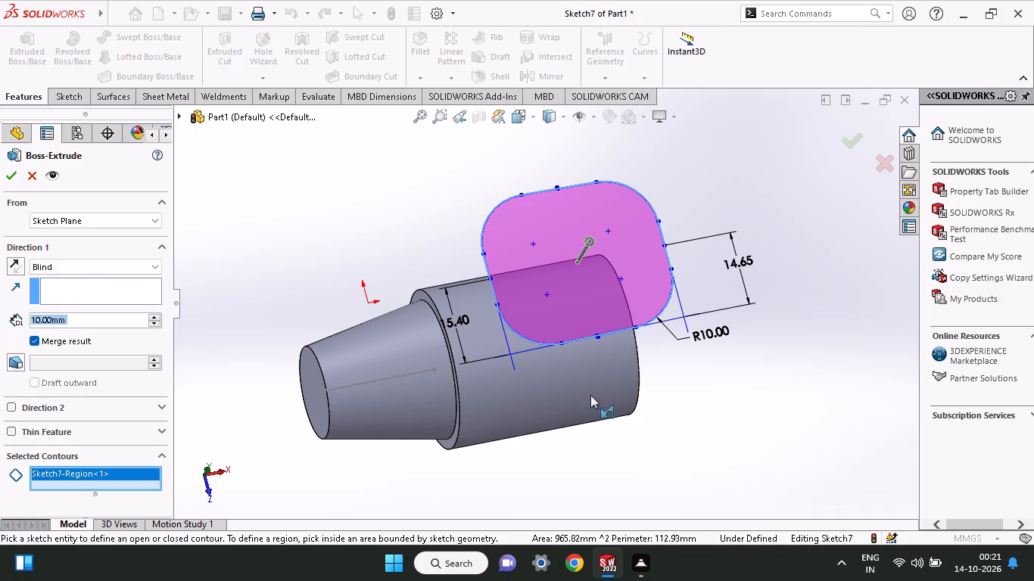
pyautogui.click(12, 259)
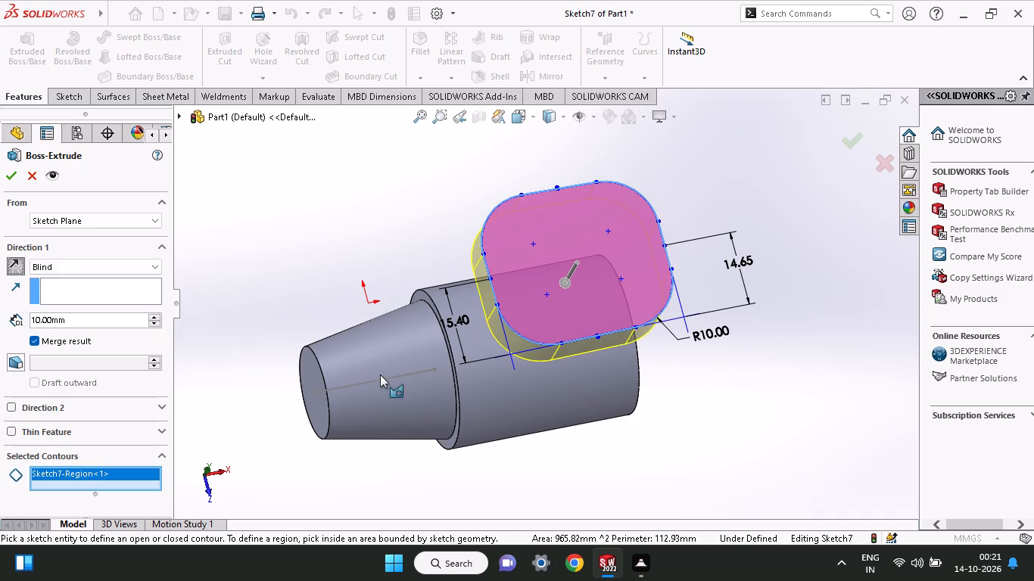
pyautogui.moveTo(380, 374); pyautogui.dragTo(371, 327, button='middle')
pyautogui.scroll(1, 378, 365)
pyautogui.moveTo(71, 321); pyautogui.dragTo(4, 323)
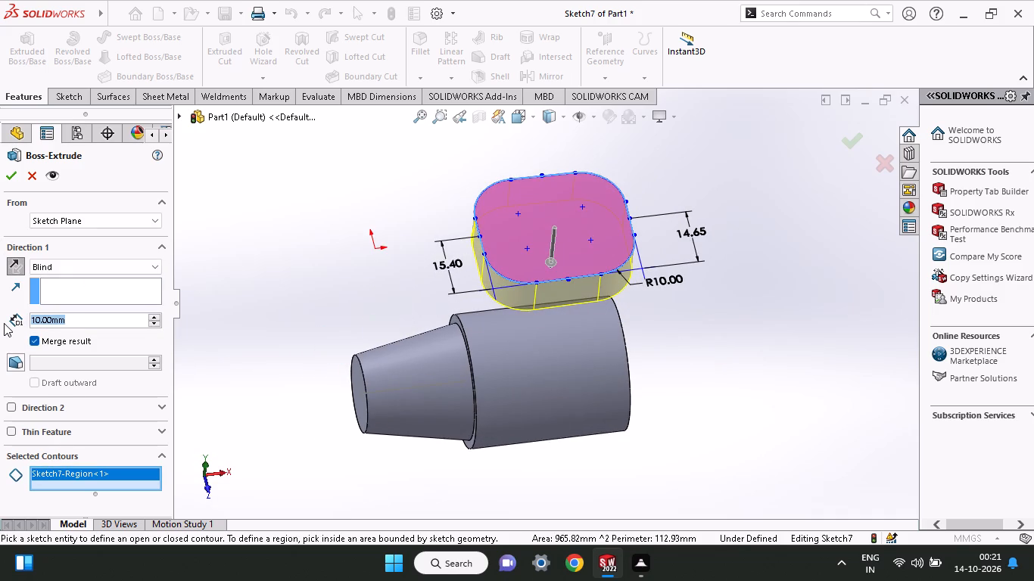
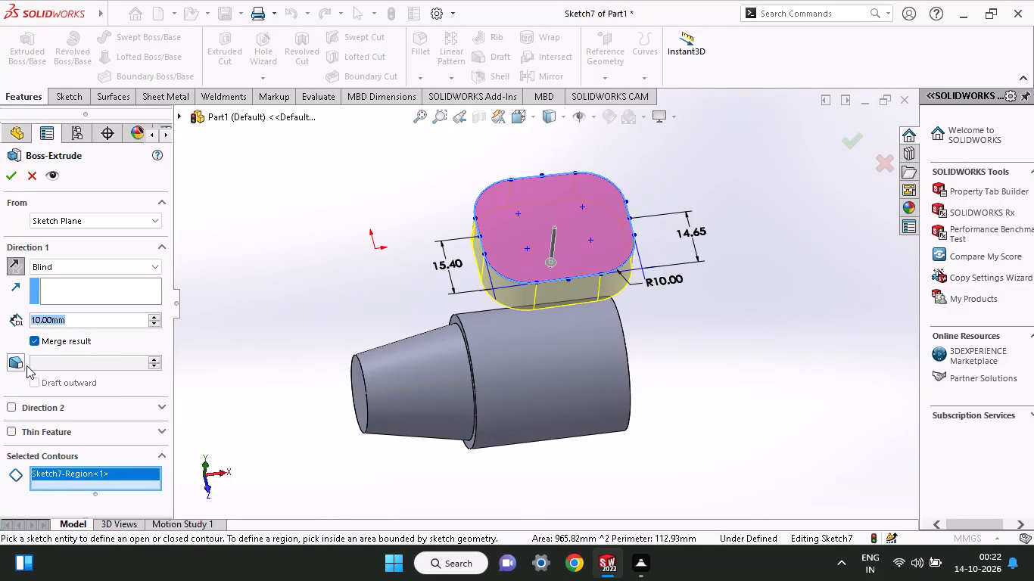
# Set the boss extrusion's depth to 1 mm and complete the thin rounded plate.
pyautogui.press('1')
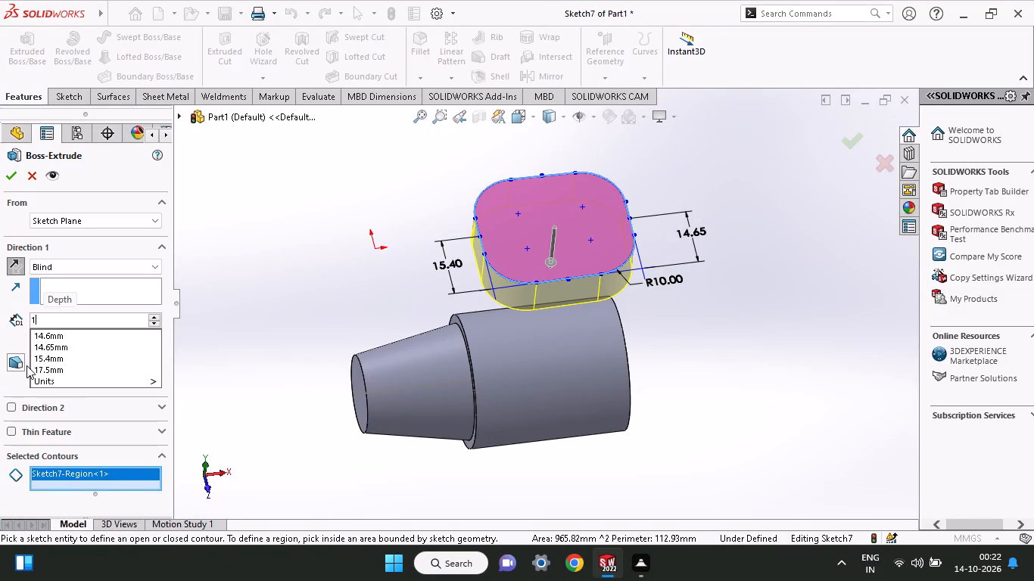
pyautogui.press('Return')
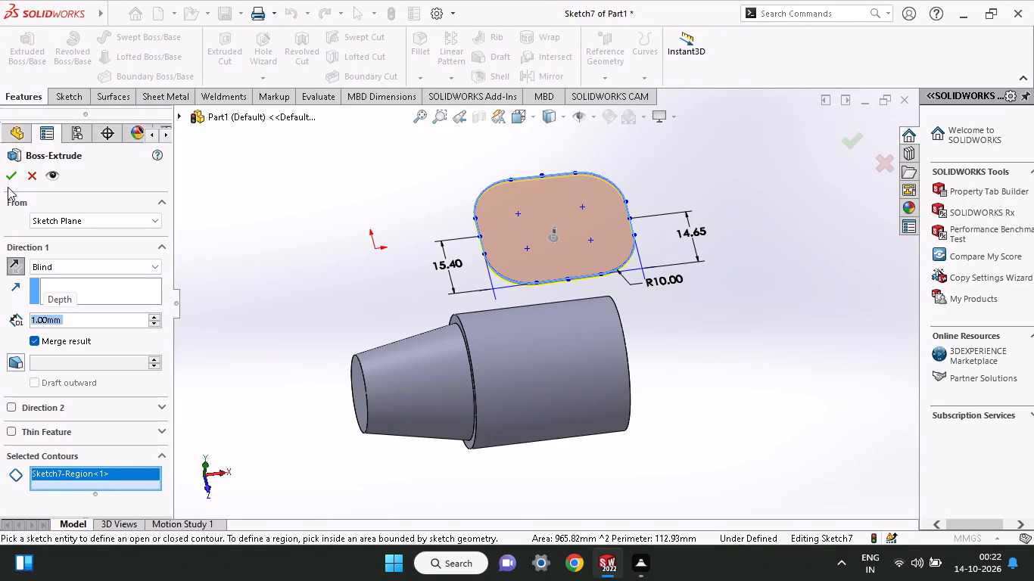
pyautogui.click(8, 176)
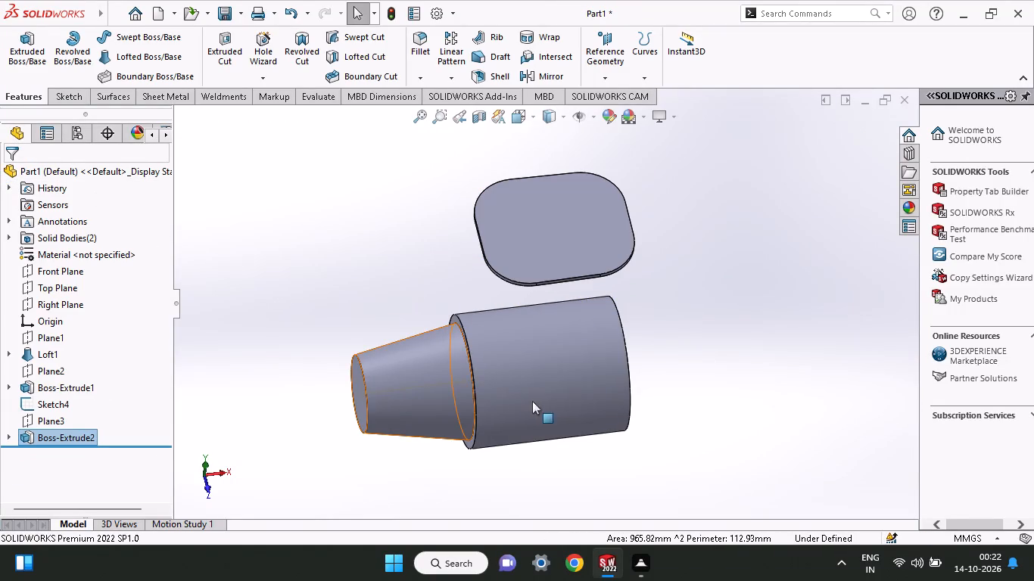
# Examine the thin rounded plate and its position above the stepped round body from several sides.
pyautogui.scroll(-1, 651, 350)
pyautogui.moveTo(659, 281); pyautogui.dragTo(690, 164, button='middle')
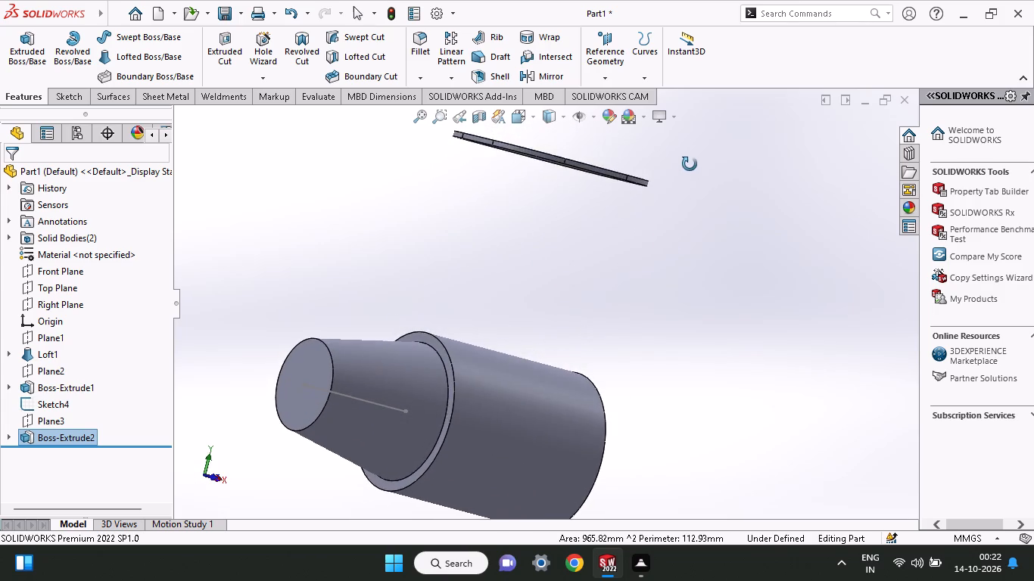
pyautogui.moveTo(690, 164); pyautogui.dragTo(682, 226, button='middle')
pyautogui.scroll(1, 690, 164)
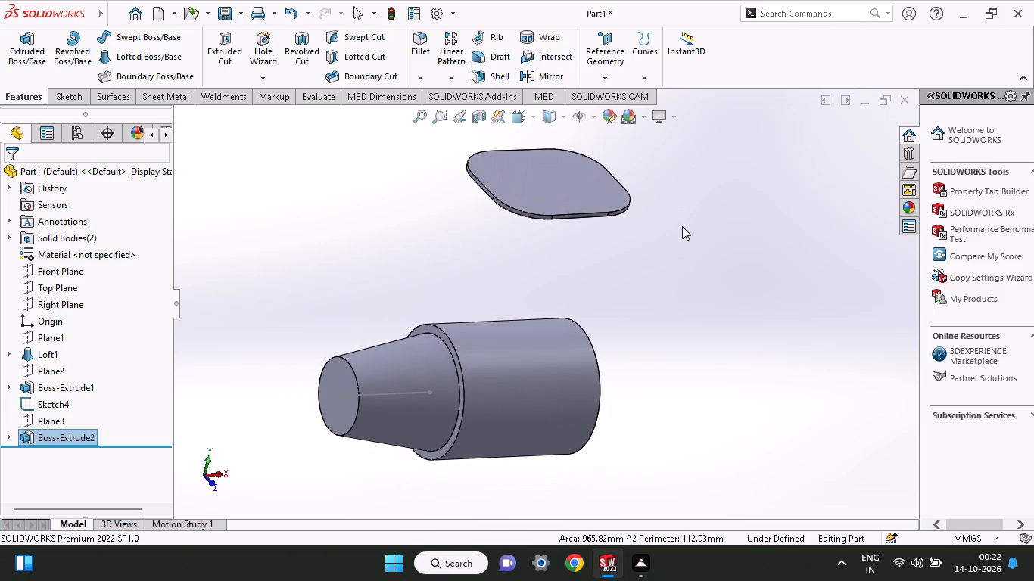
pyautogui.click(537, 189)
pyautogui.click(480, 239)
pyautogui.moveTo(480, 239); pyautogui.dragTo(538, 81, button='middle')
pyautogui.moveTo(567, 222); pyautogui.dragTo(540, 236, button='middle')
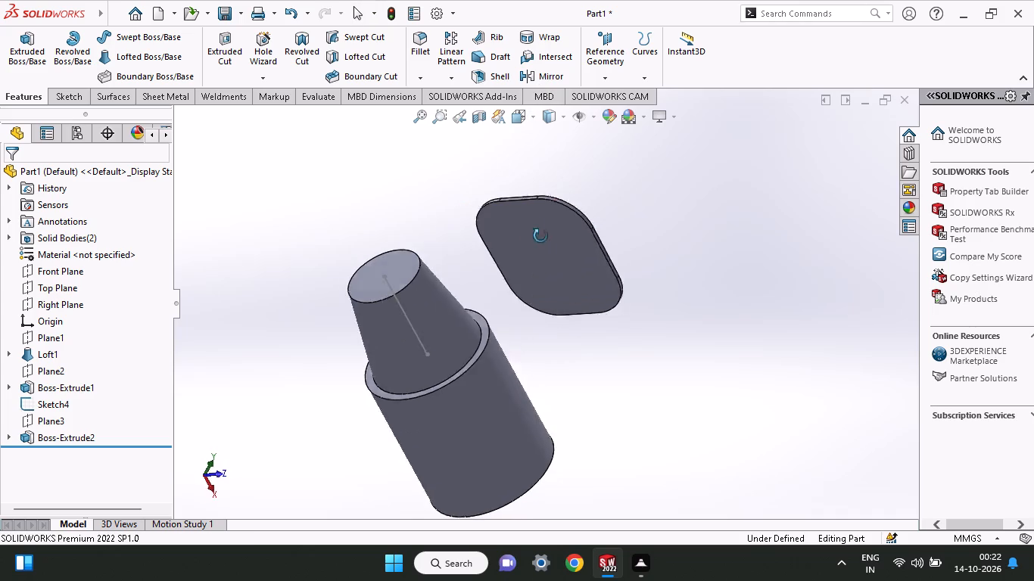
pyautogui.moveTo(540, 236); pyautogui.dragTo(457, 216, button='middle')
pyautogui.scroll(-1, 462, 214)
pyautogui.moveTo(466, 213); pyautogui.dragTo(473, 209, button='middle')
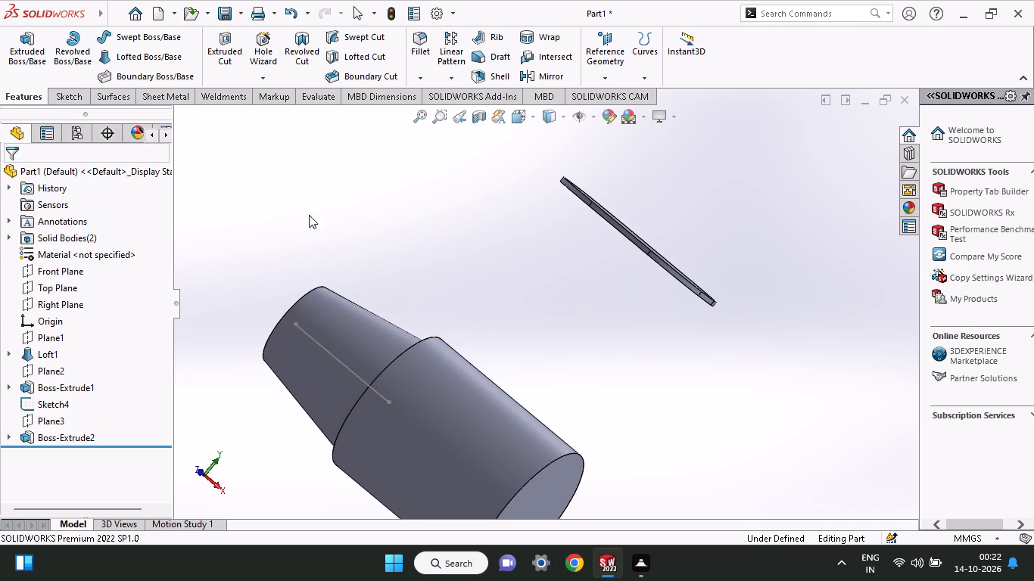
# On the Front Plane, sketch a vertical line about 18 mm long from the midpoint of the plate's top edge toward the cylinder.
pyautogui.click(61, 273)
pyautogui.moveTo(208, 272); pyautogui.dragTo(154, 309, button='middle')
pyautogui.scroll(1, 0, 124)
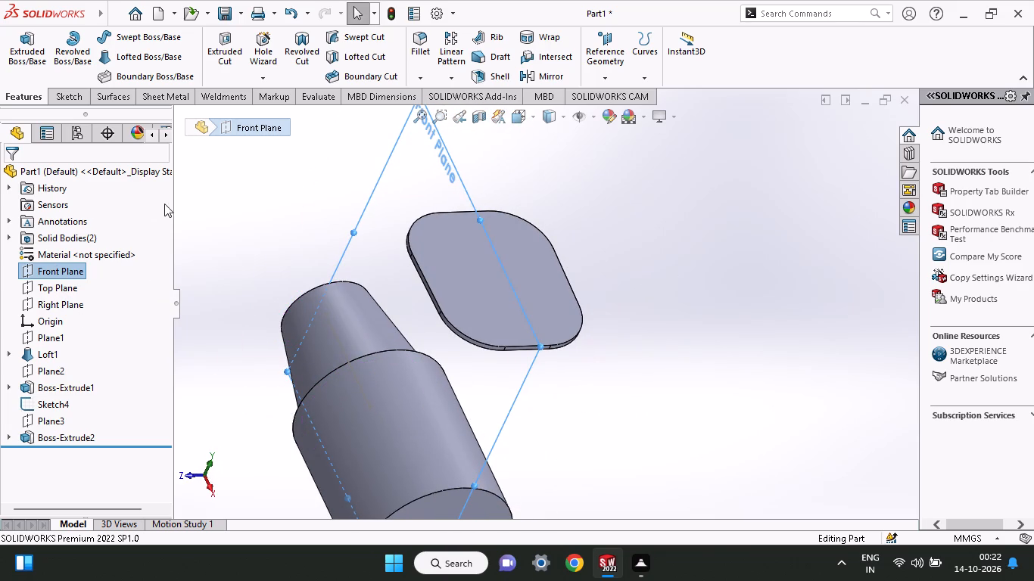
pyautogui.rightClick(65, 268)
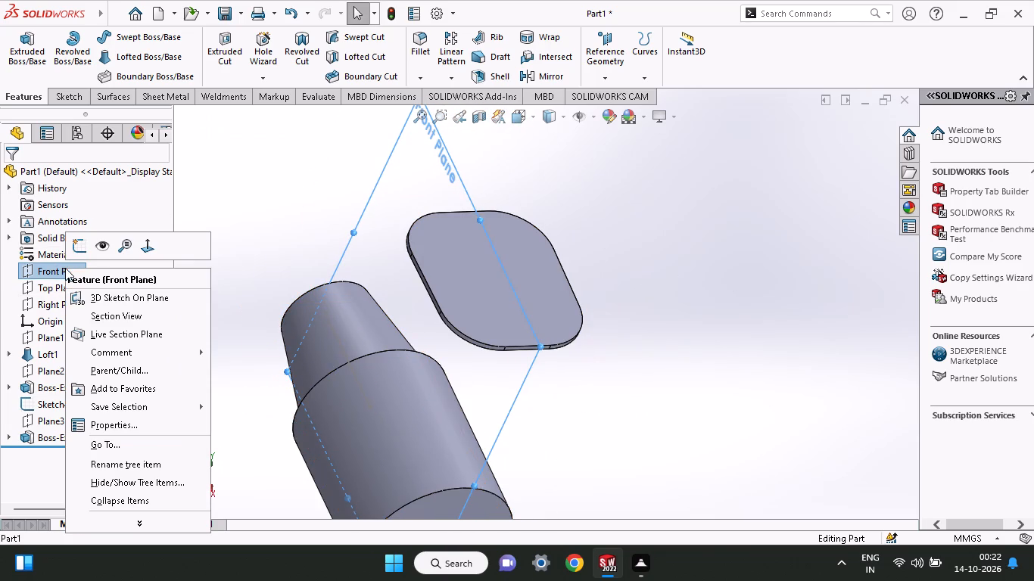
pyautogui.click(75, 251)
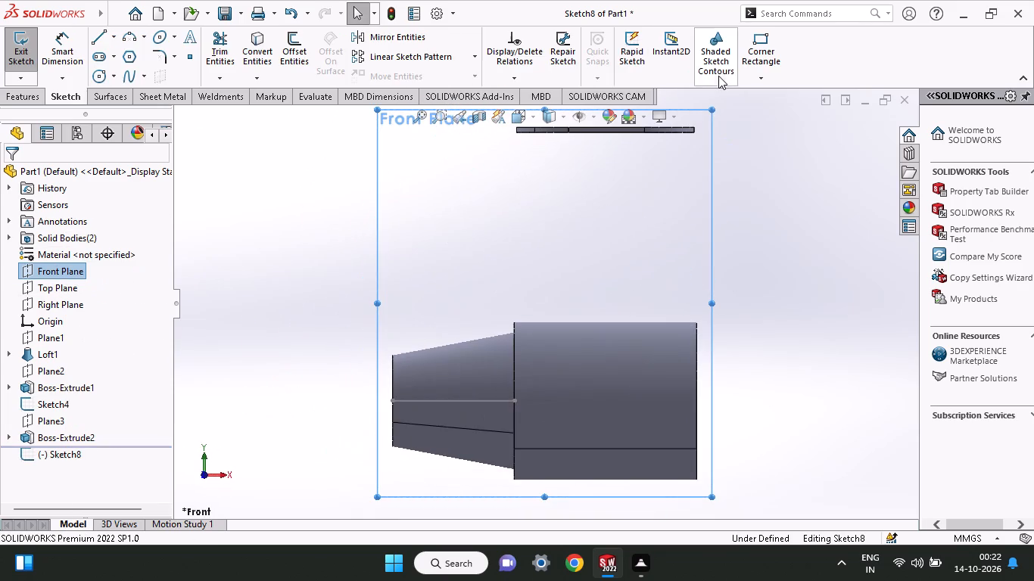
pyautogui.click(95, 39)
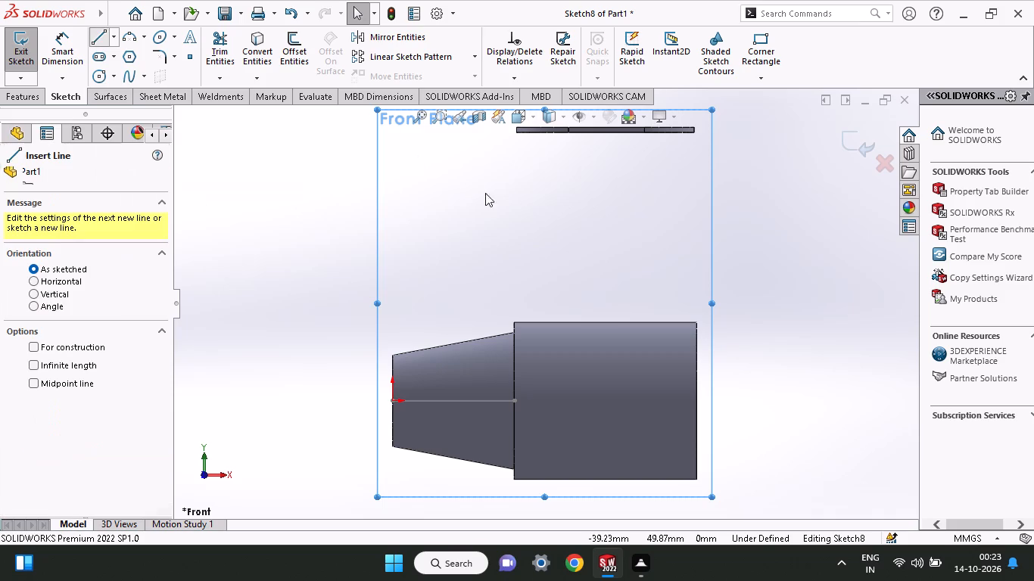
pyautogui.click(606, 126)
pyautogui.scroll(-1, 606, 134)
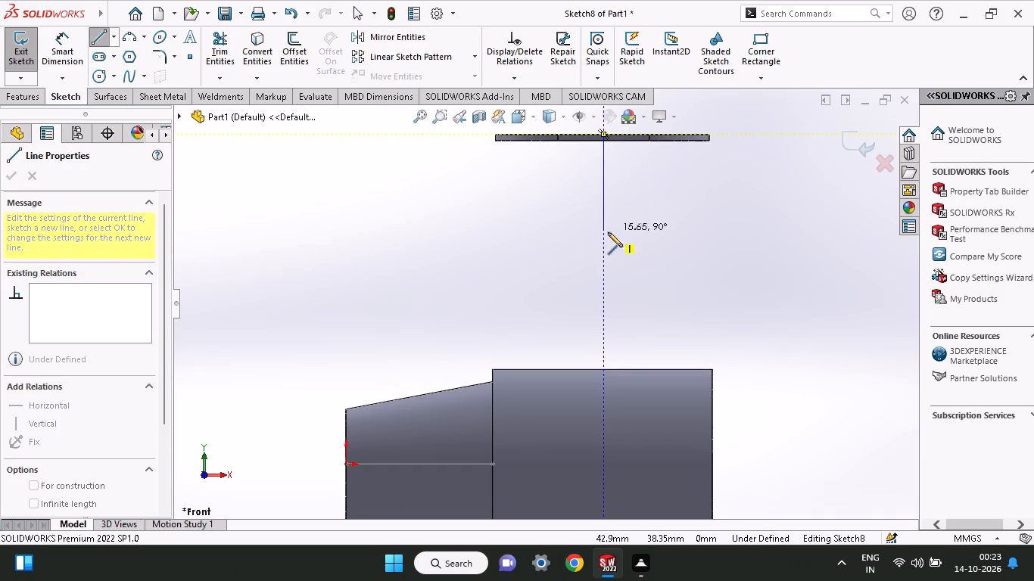
pyautogui.click(608, 245)
pyautogui.rightClick(632, 217)
pyautogui.click(652, 228)
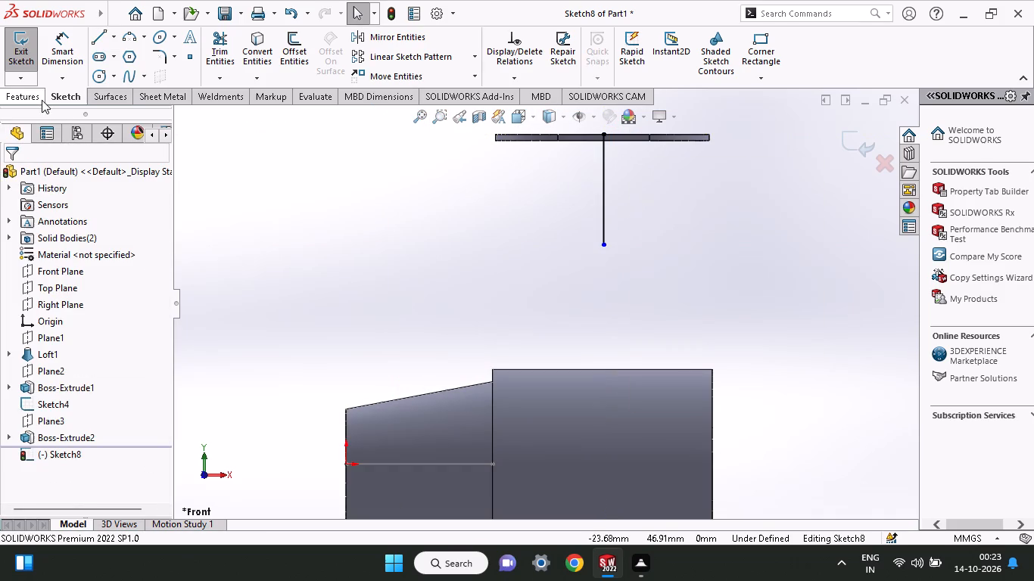
# Dimension the vertical line's length as 54/2 (27 mm) and exit the sketch.
pyautogui.click(60, 57)
pyautogui.click(604, 206)
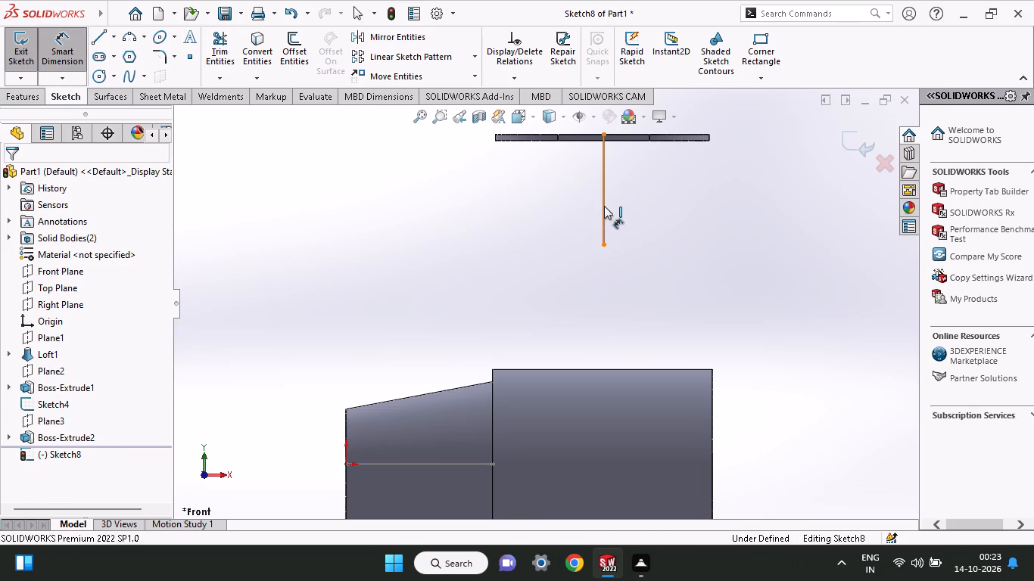
pyautogui.scroll(1, 706, 206)
pyautogui.click(706, 206)
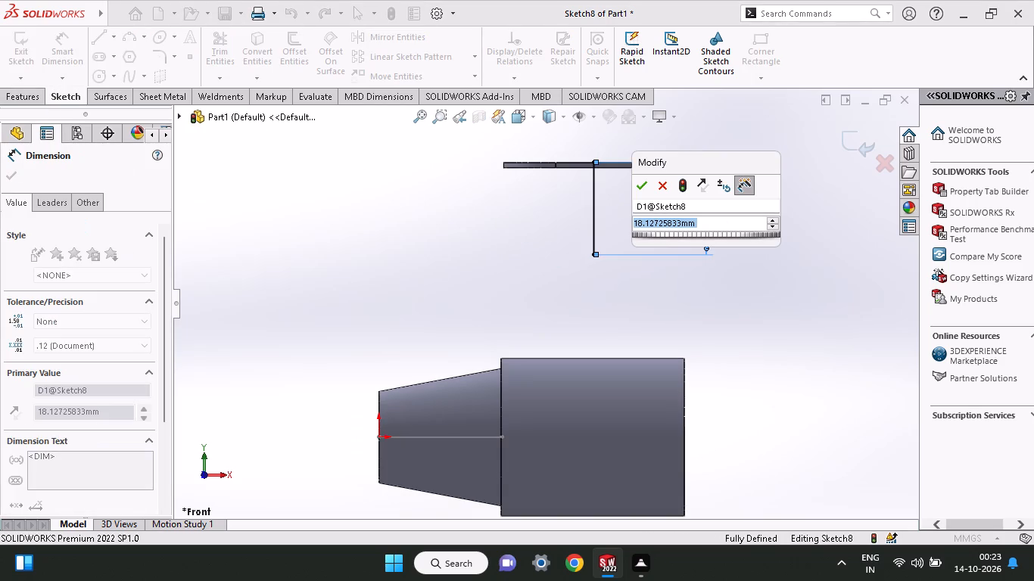
pyautogui.scroll(-1, 706, 206)
pyautogui.write('54/2')
pyautogui.press('Return')
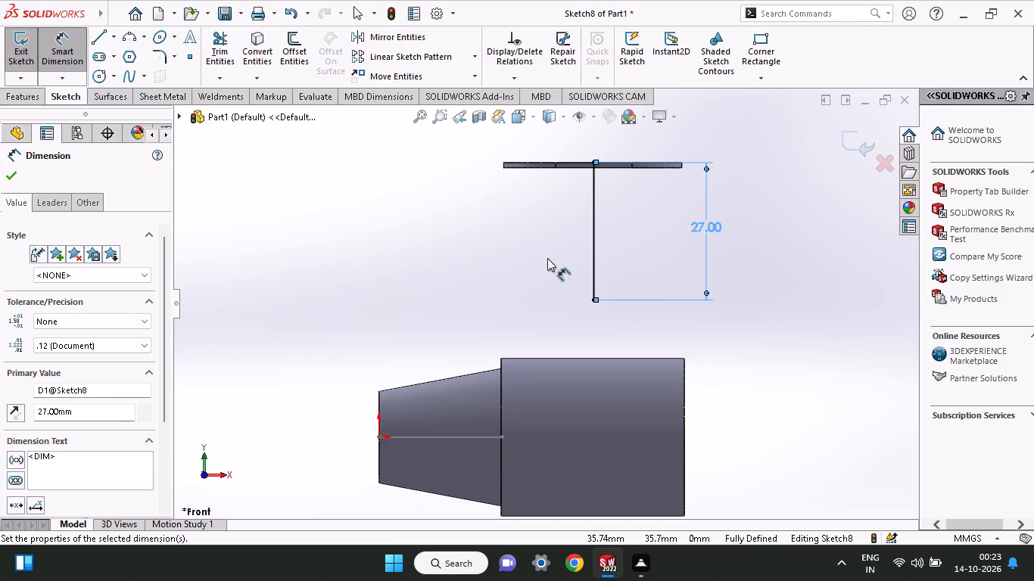
pyautogui.click(2, 179)
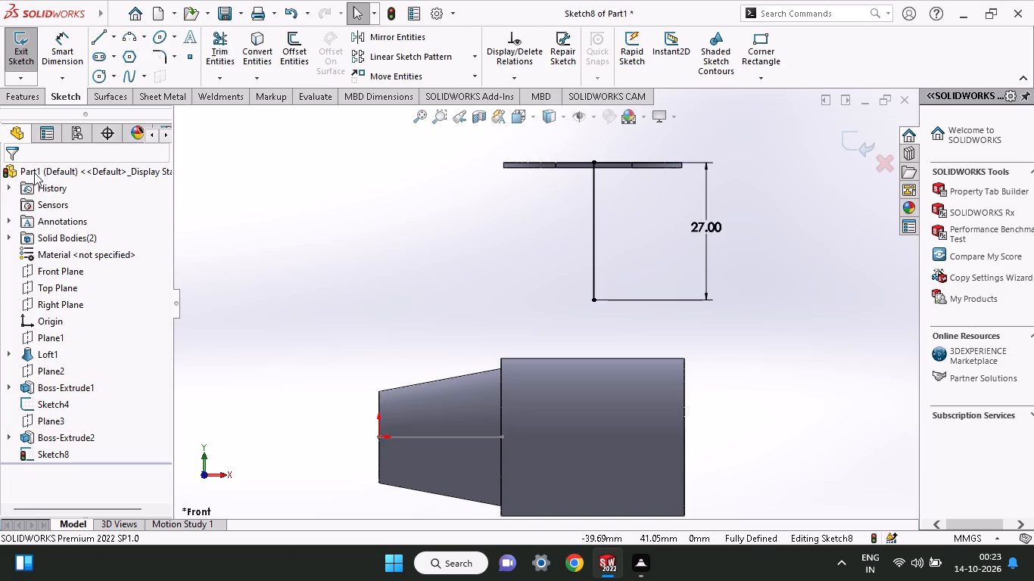
pyautogui.moveTo(307, 214); pyautogui.dragTo(287, 273, button='middle')
pyautogui.scroll(1, 287, 273)
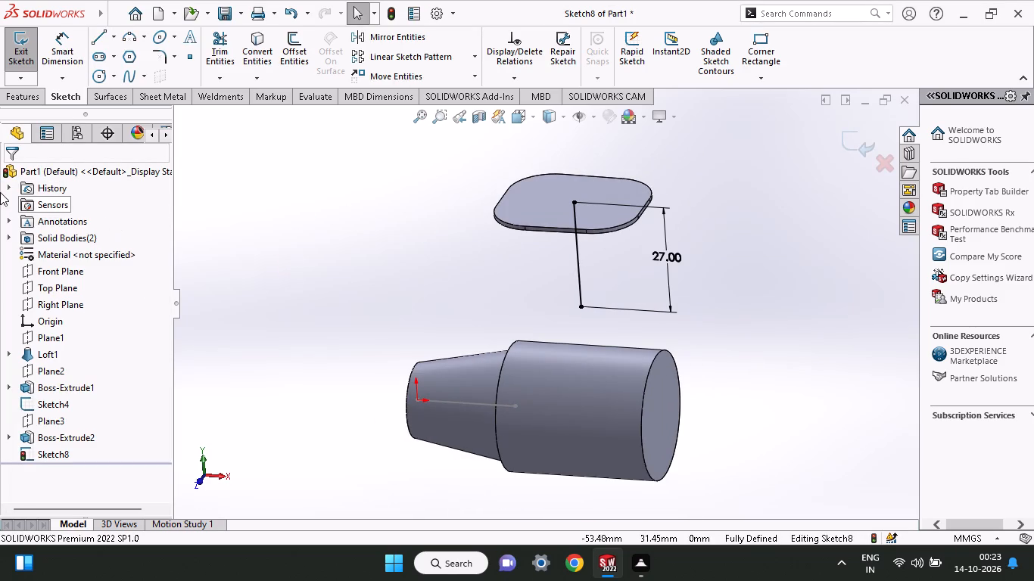
pyautogui.click(18, 102)
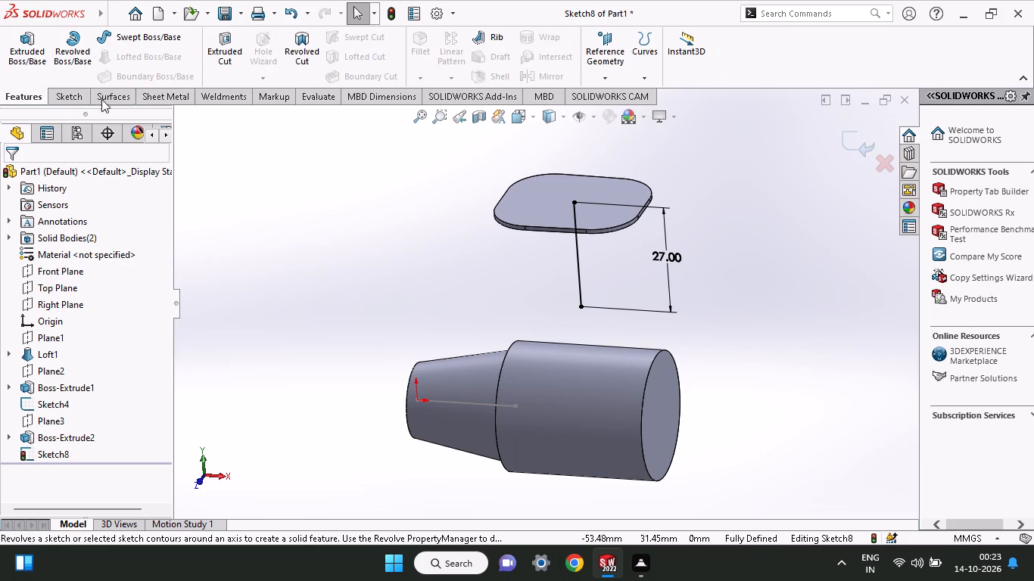
pyautogui.rightClick(344, 169)
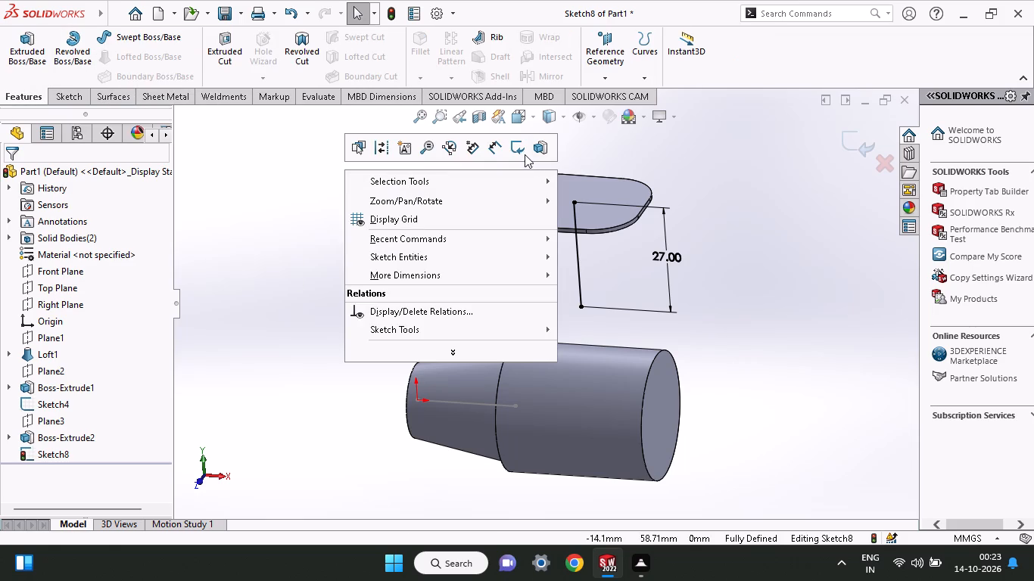
pyautogui.click(523, 154)
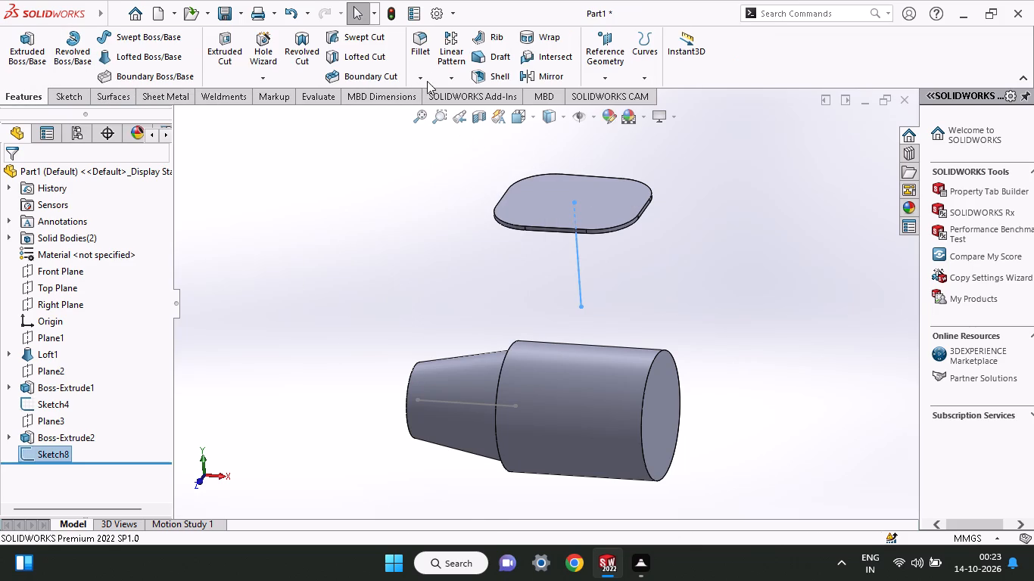
# Start a linear pattern along the sketched vertical line, with the plate's top face as the face to pattern.
pyautogui.click(445, 58)
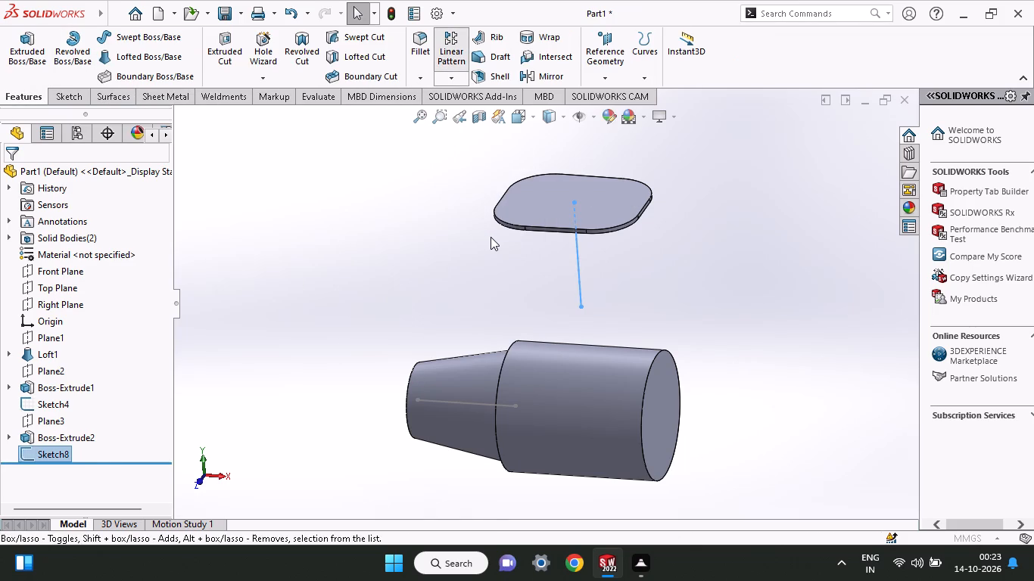
pyautogui.click(574, 243)
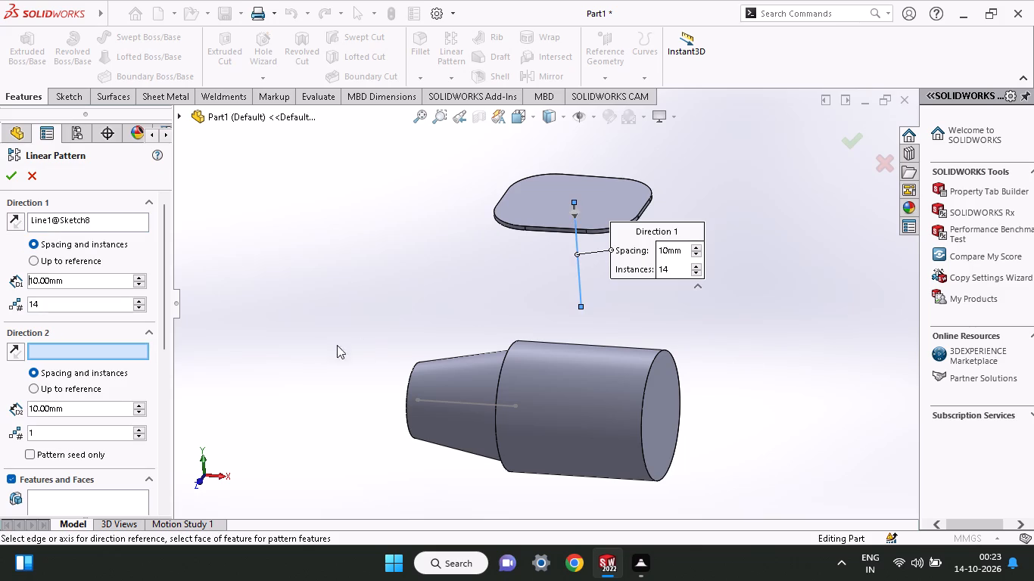
pyautogui.moveTo(159, 317); pyautogui.dragTo(161, 440)
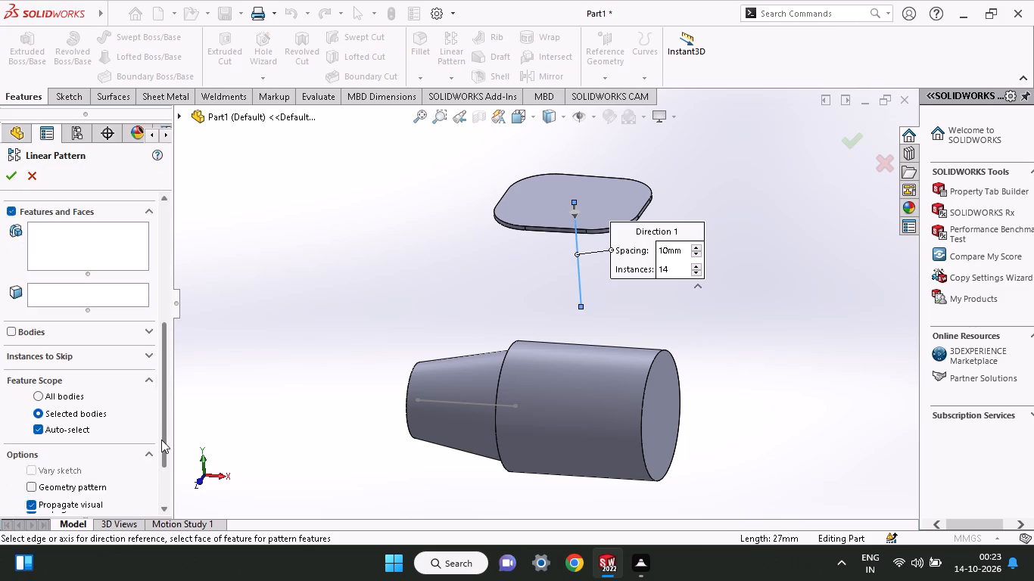
pyautogui.moveTo(161, 440); pyautogui.dragTo(160, 447)
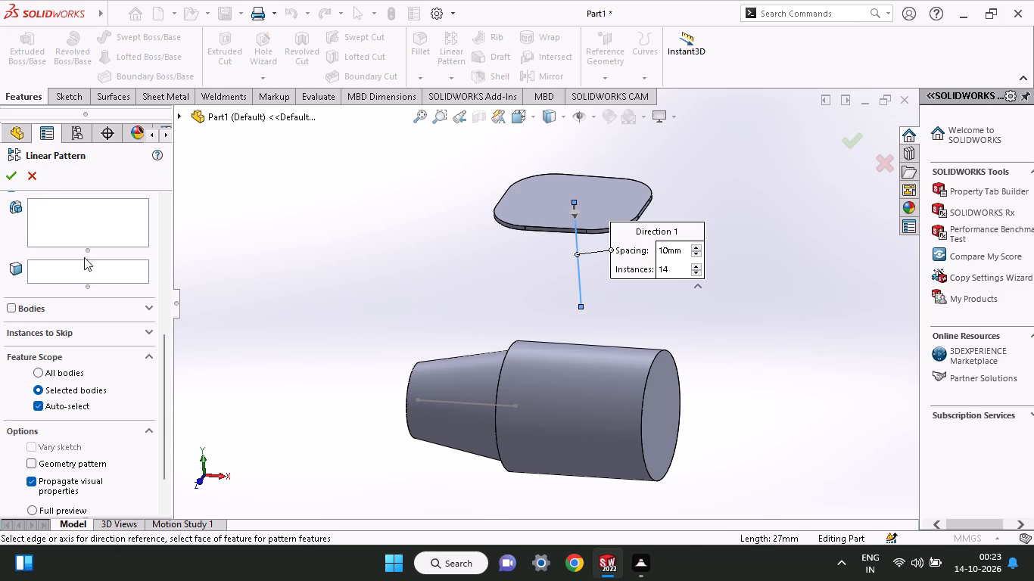
pyautogui.click(86, 270)
pyautogui.click(540, 211)
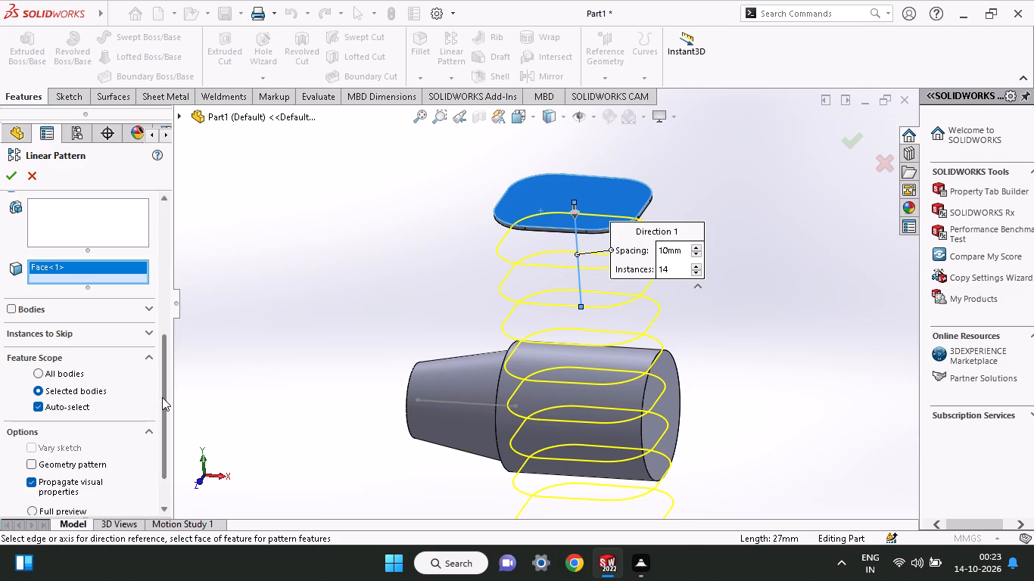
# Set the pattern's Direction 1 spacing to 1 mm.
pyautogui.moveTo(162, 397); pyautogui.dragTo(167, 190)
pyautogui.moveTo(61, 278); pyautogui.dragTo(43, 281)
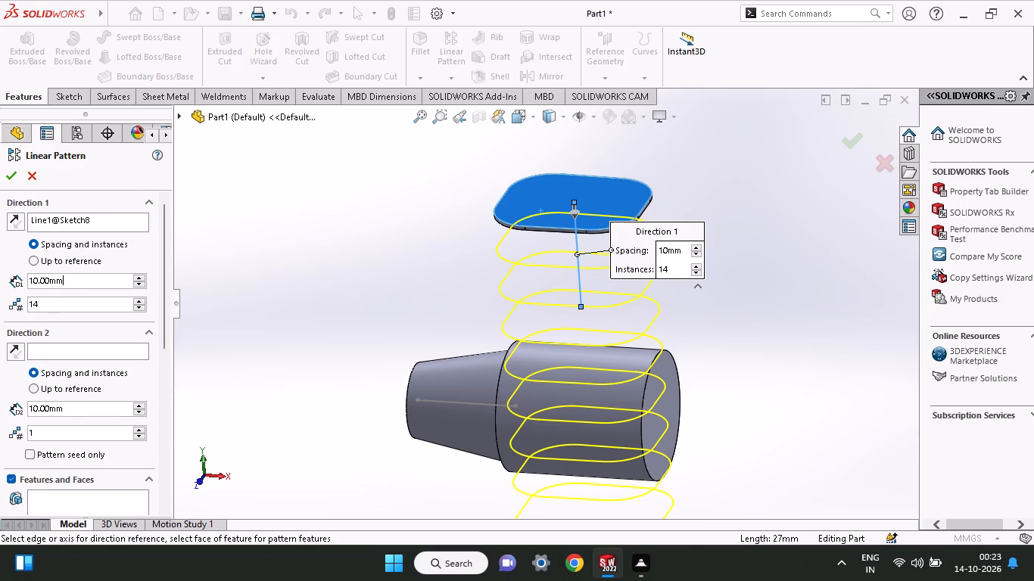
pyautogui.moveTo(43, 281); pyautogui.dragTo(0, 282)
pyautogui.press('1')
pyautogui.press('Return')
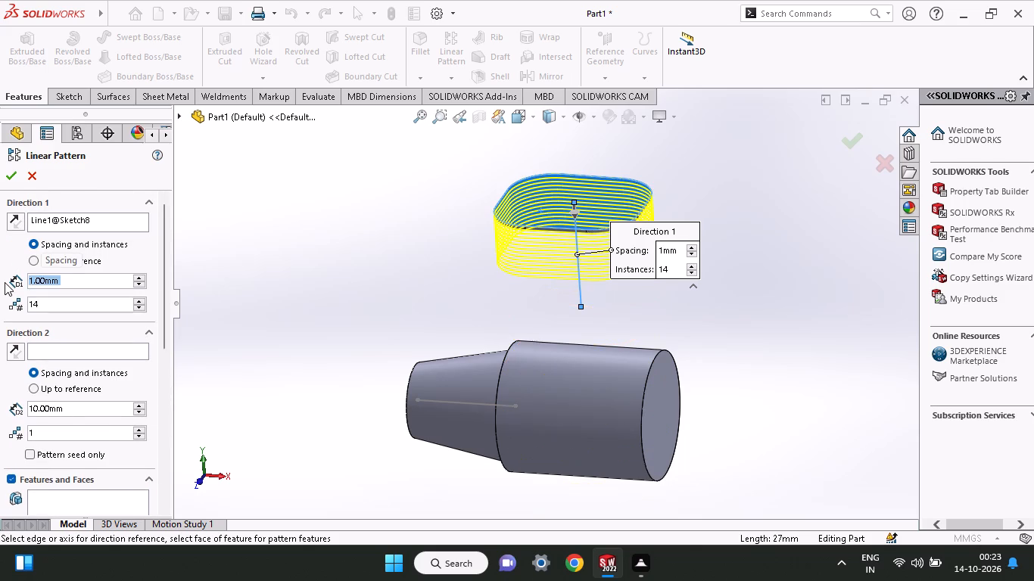
# Set the pattern's Direction 1 spacing to 2 mm.
pyautogui.moveTo(83, 277); pyautogui.dragTo(27, 283)
pyautogui.press('2')
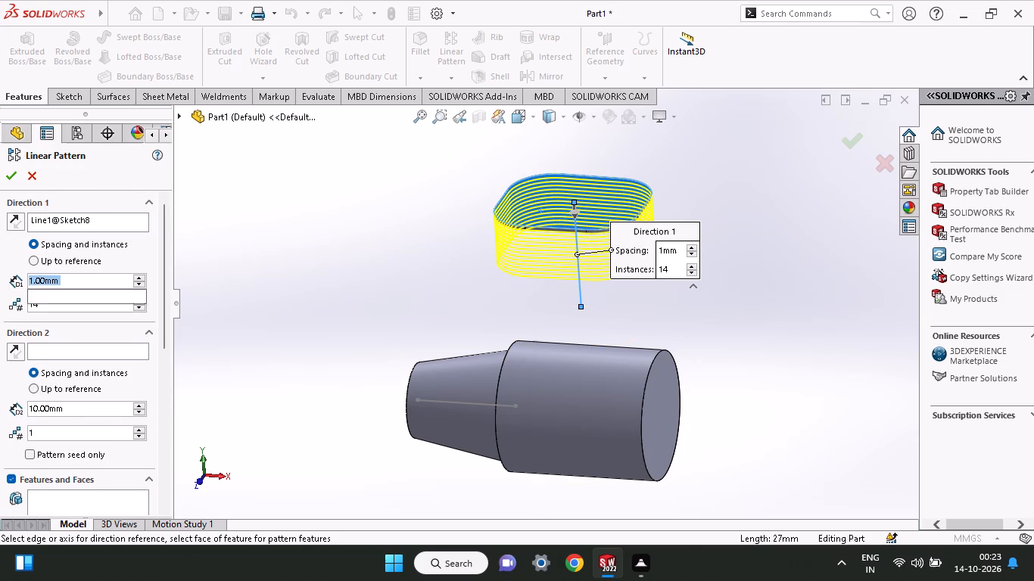
pyautogui.press('Return')
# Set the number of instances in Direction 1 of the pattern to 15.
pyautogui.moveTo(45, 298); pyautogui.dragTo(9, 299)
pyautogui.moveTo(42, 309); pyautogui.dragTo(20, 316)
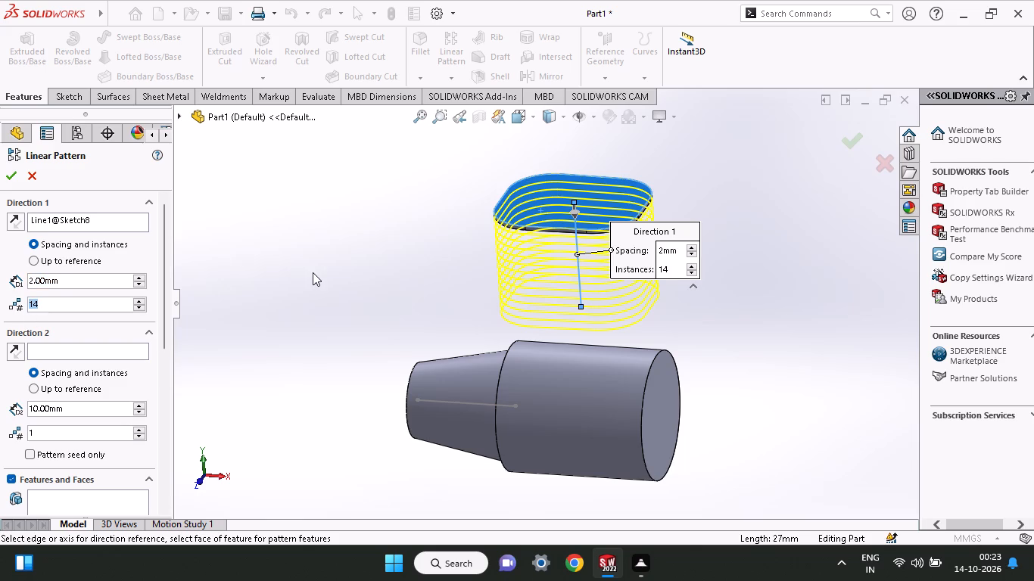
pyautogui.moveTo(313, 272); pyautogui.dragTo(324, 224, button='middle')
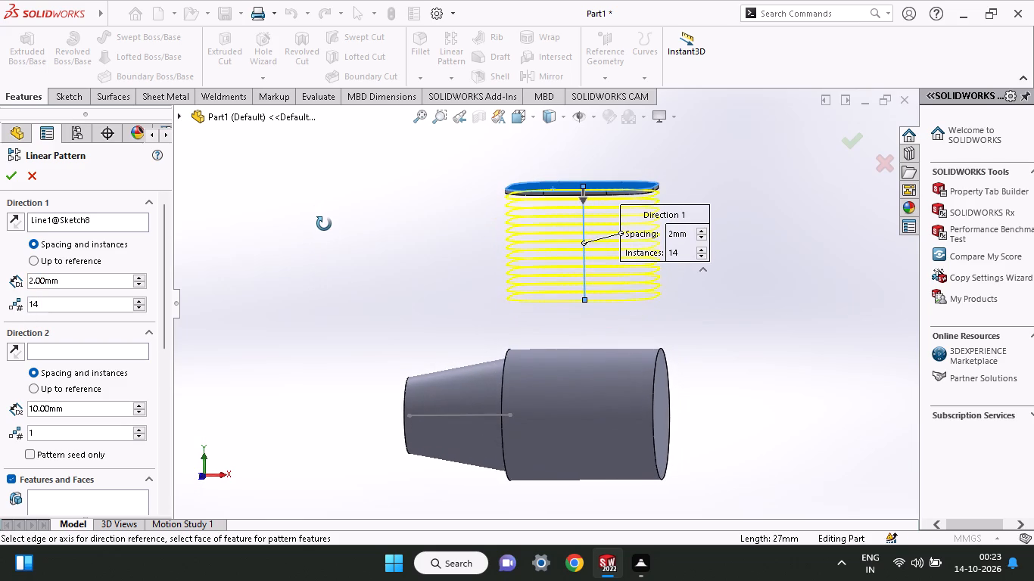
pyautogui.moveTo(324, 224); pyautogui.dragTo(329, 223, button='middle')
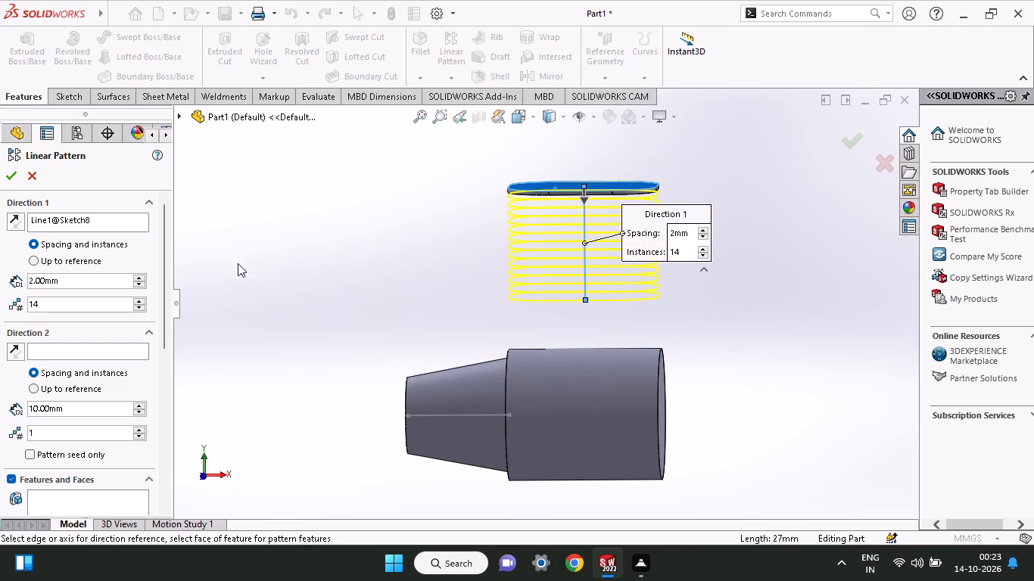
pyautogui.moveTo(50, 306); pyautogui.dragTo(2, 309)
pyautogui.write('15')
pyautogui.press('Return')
# Set the number of instances in Direction 1 of the pattern to 14.
pyautogui.moveTo(235, 322); pyautogui.dragTo(165, 327, button='middle')
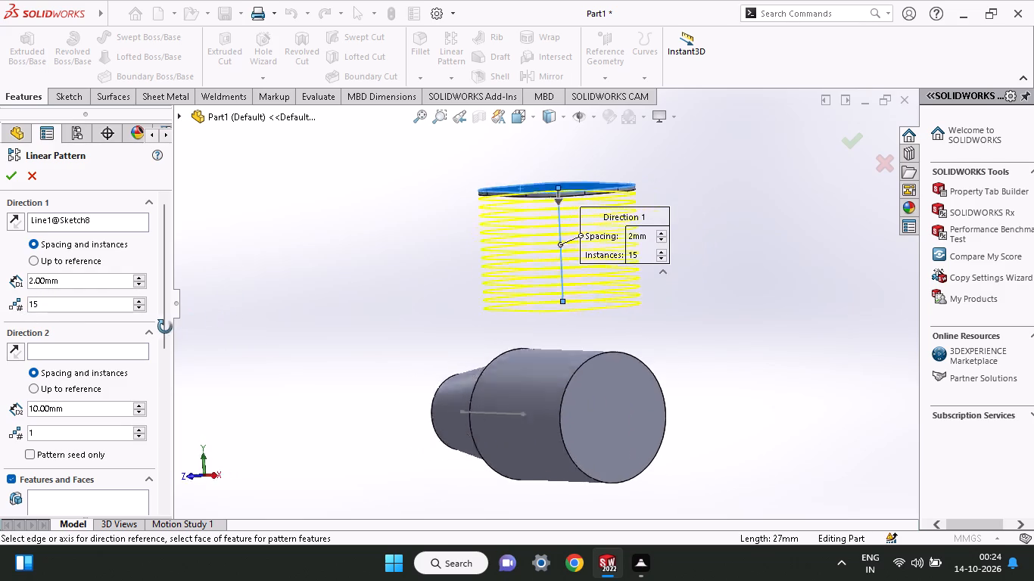
pyautogui.moveTo(165, 327); pyautogui.dragTo(174, 322, button='middle')
pyautogui.moveTo(47, 306); pyautogui.dragTo(0, 295)
pyautogui.write('14')
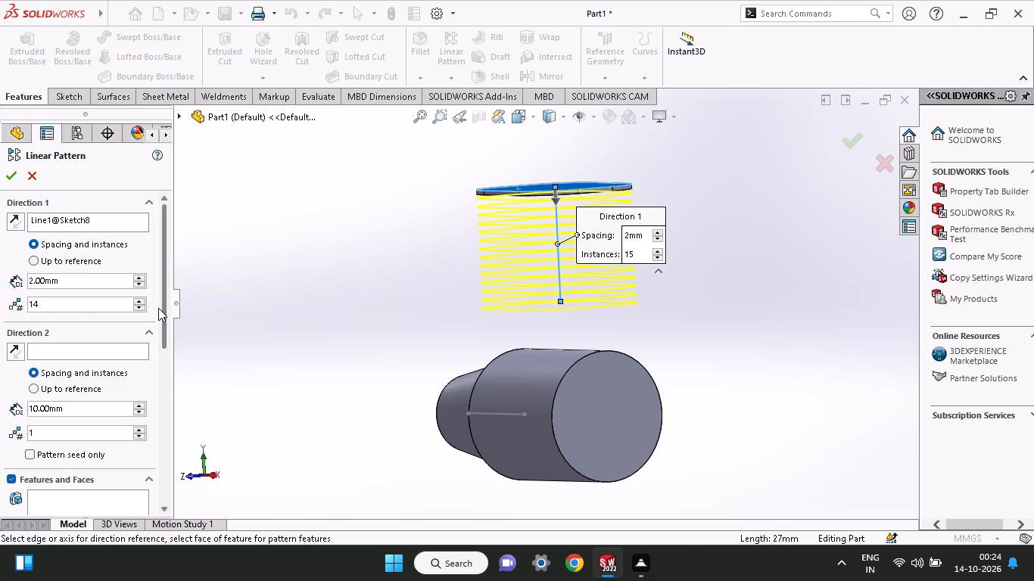
pyautogui.click(160, 308)
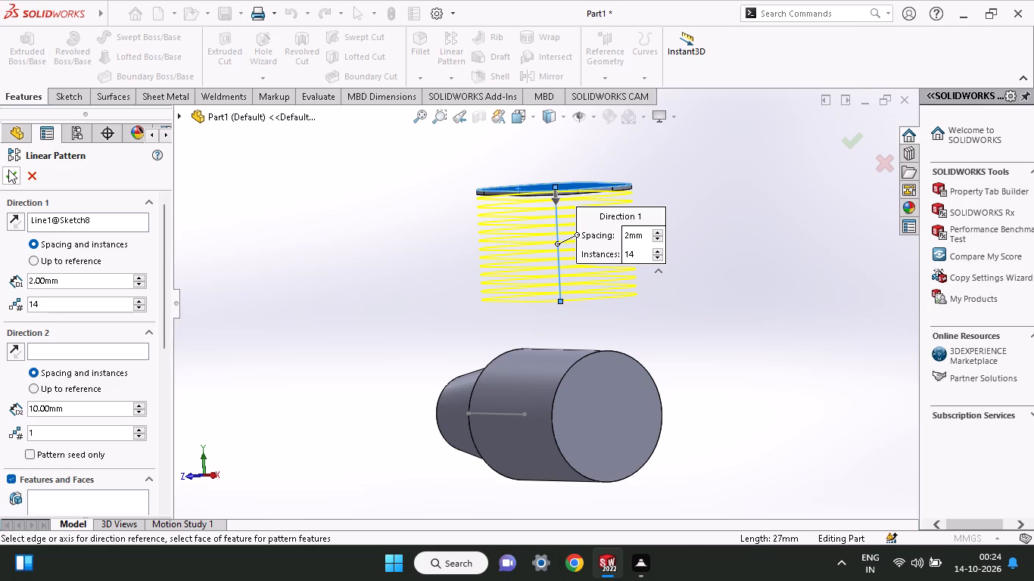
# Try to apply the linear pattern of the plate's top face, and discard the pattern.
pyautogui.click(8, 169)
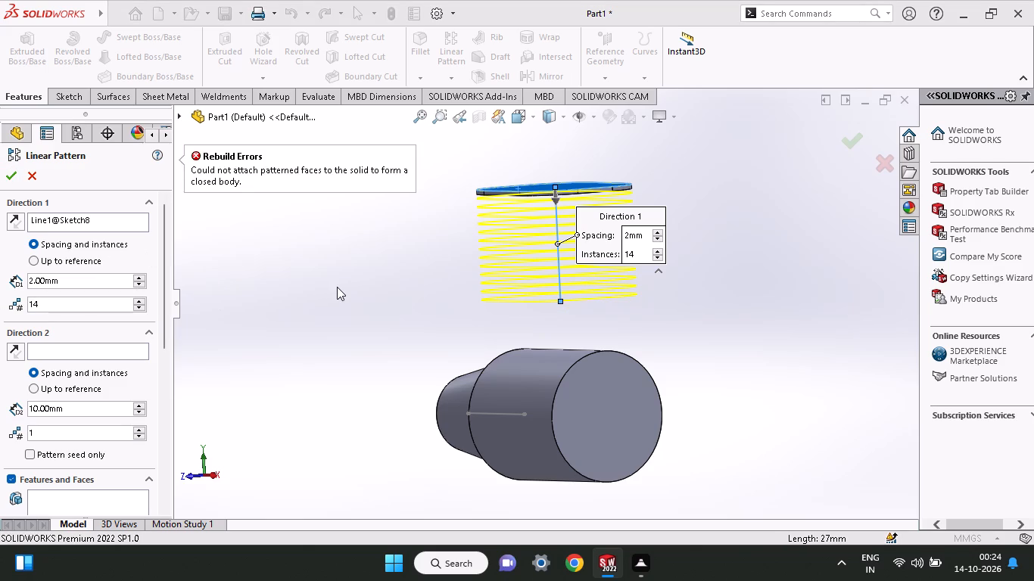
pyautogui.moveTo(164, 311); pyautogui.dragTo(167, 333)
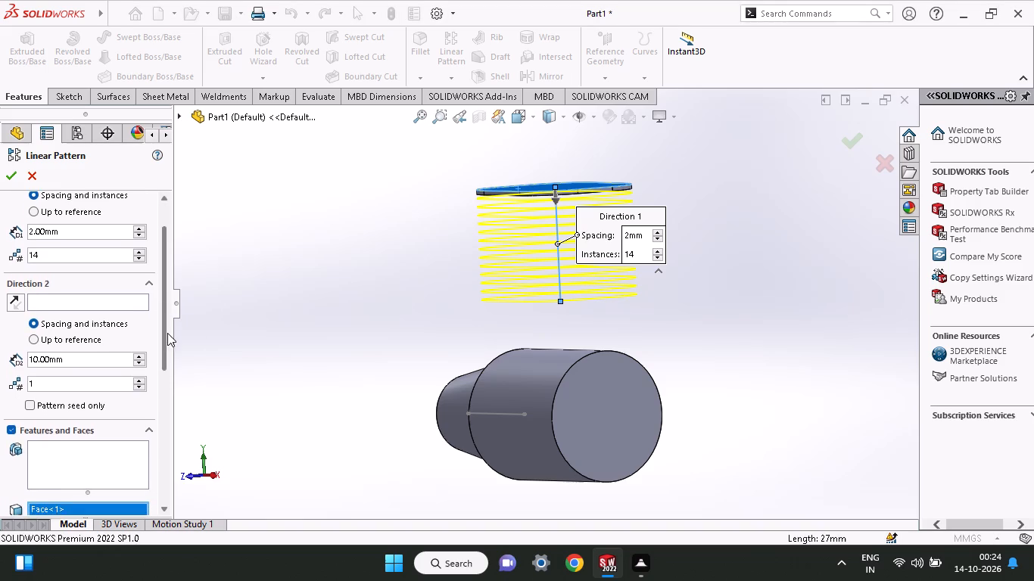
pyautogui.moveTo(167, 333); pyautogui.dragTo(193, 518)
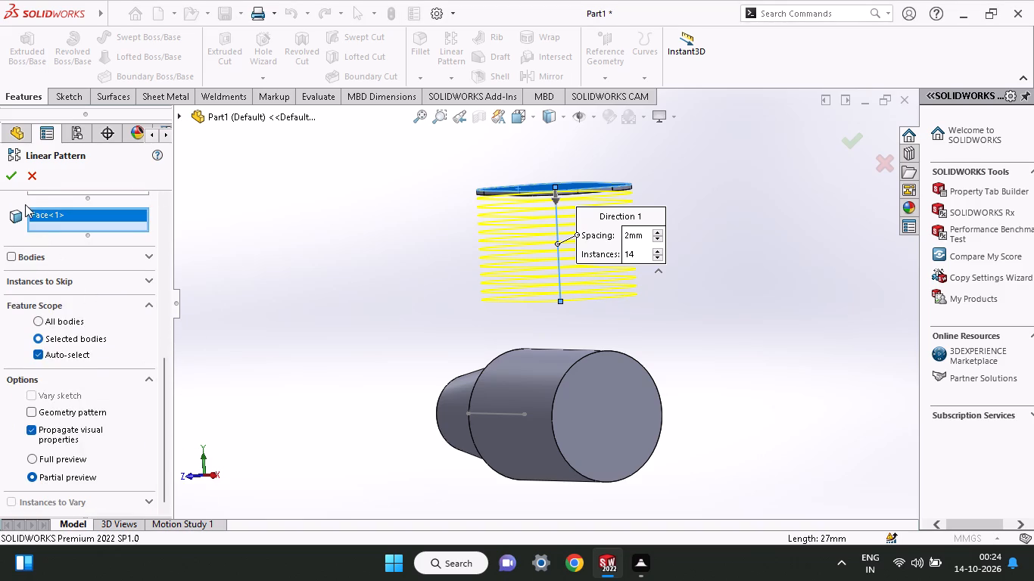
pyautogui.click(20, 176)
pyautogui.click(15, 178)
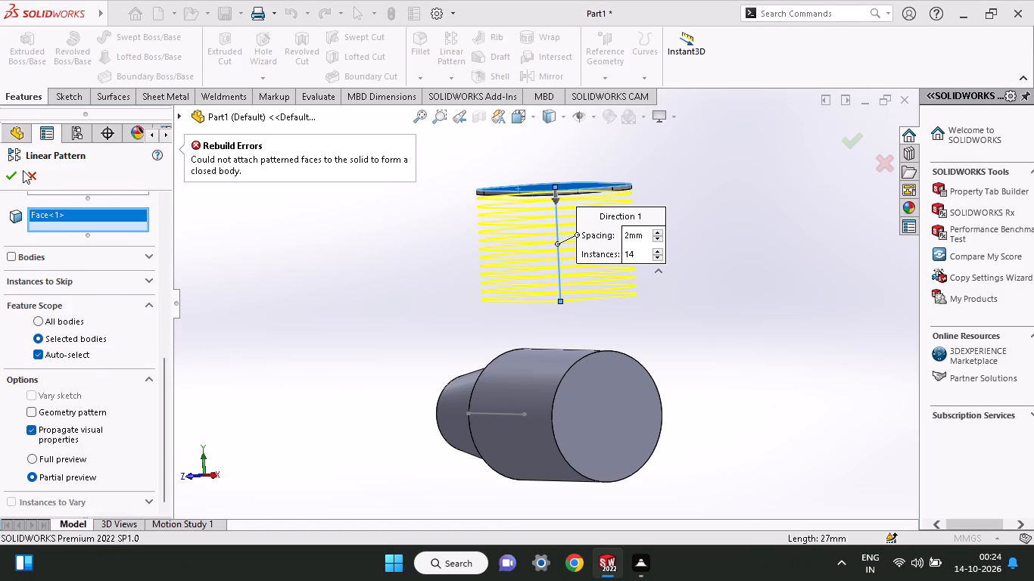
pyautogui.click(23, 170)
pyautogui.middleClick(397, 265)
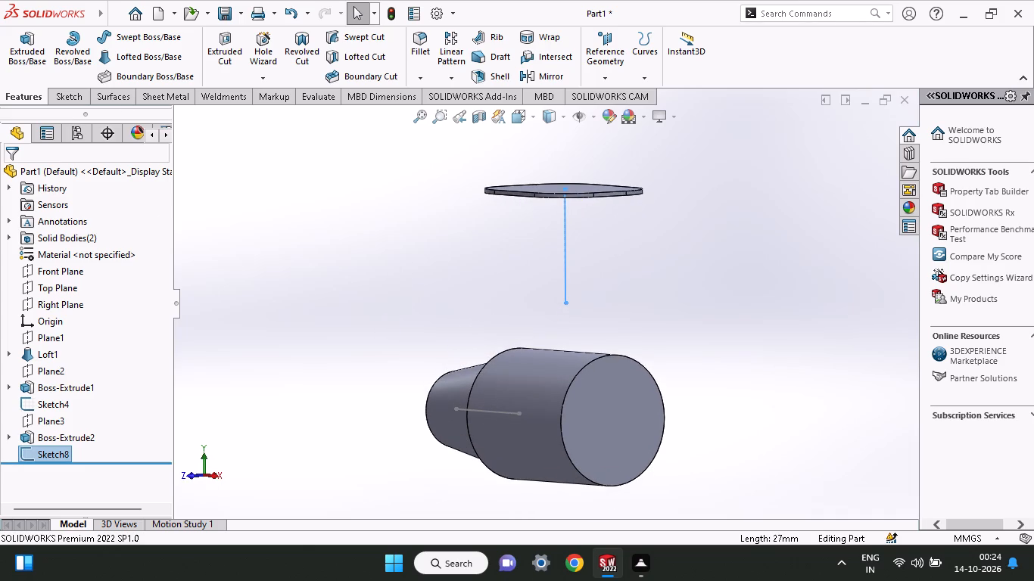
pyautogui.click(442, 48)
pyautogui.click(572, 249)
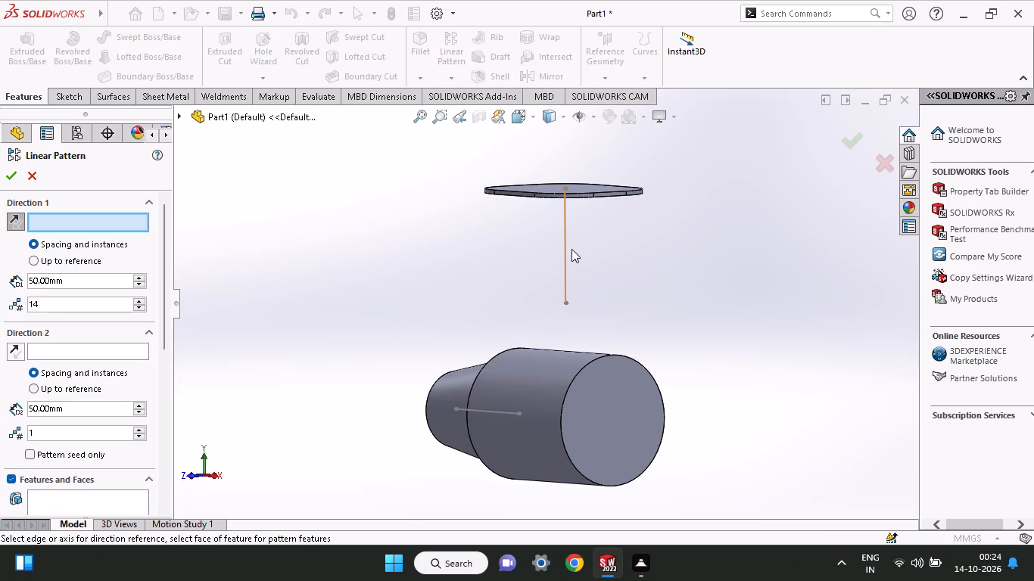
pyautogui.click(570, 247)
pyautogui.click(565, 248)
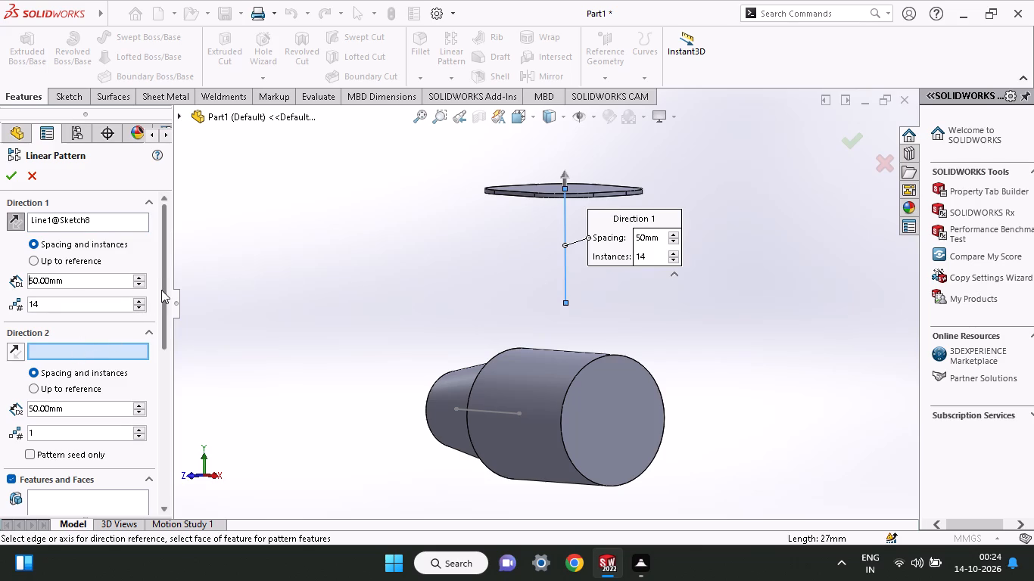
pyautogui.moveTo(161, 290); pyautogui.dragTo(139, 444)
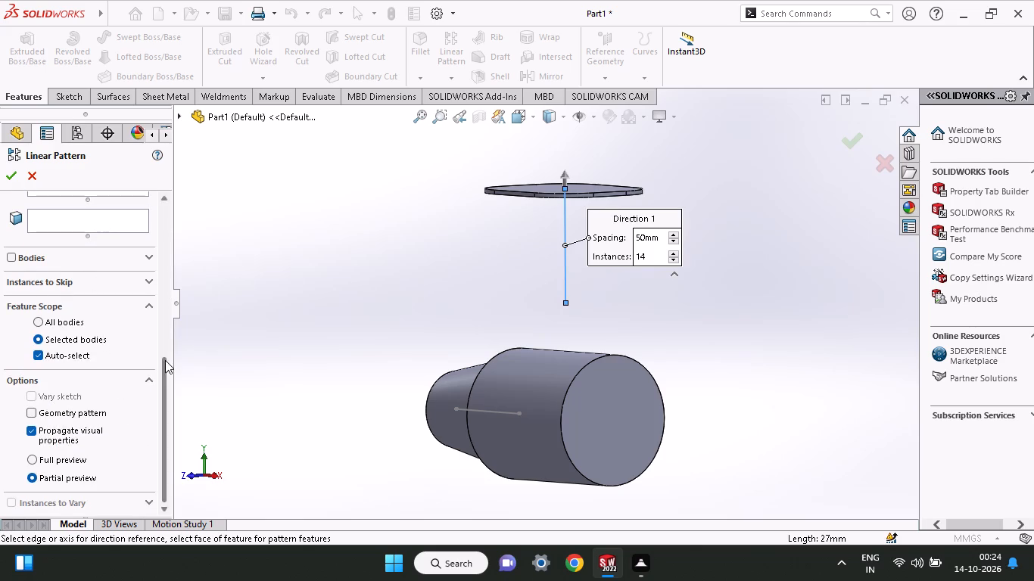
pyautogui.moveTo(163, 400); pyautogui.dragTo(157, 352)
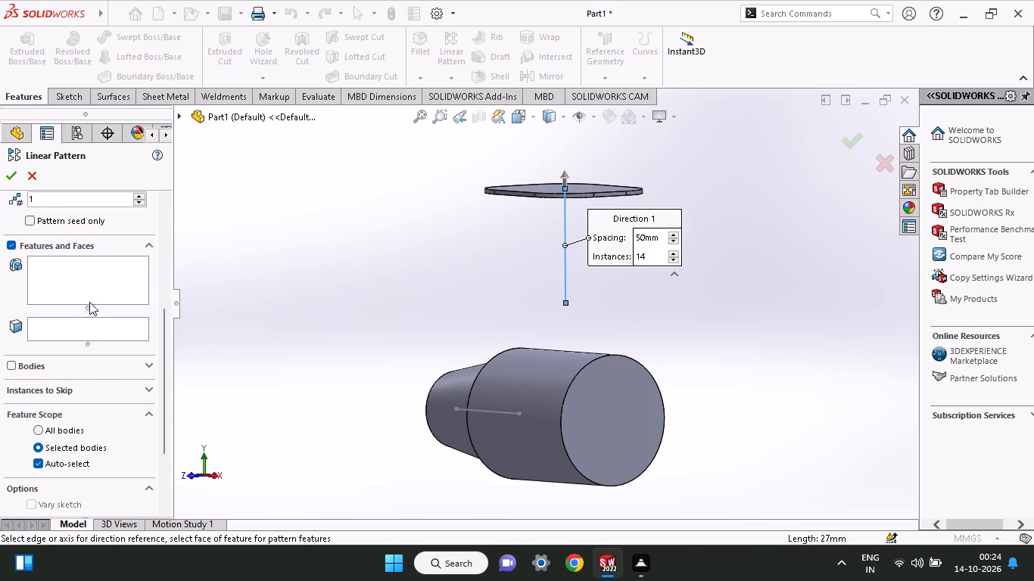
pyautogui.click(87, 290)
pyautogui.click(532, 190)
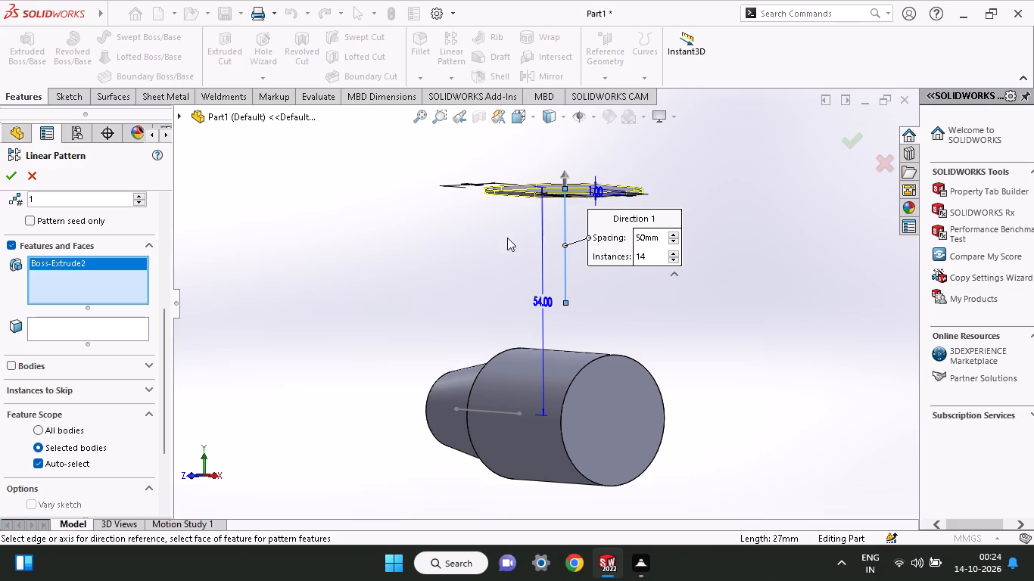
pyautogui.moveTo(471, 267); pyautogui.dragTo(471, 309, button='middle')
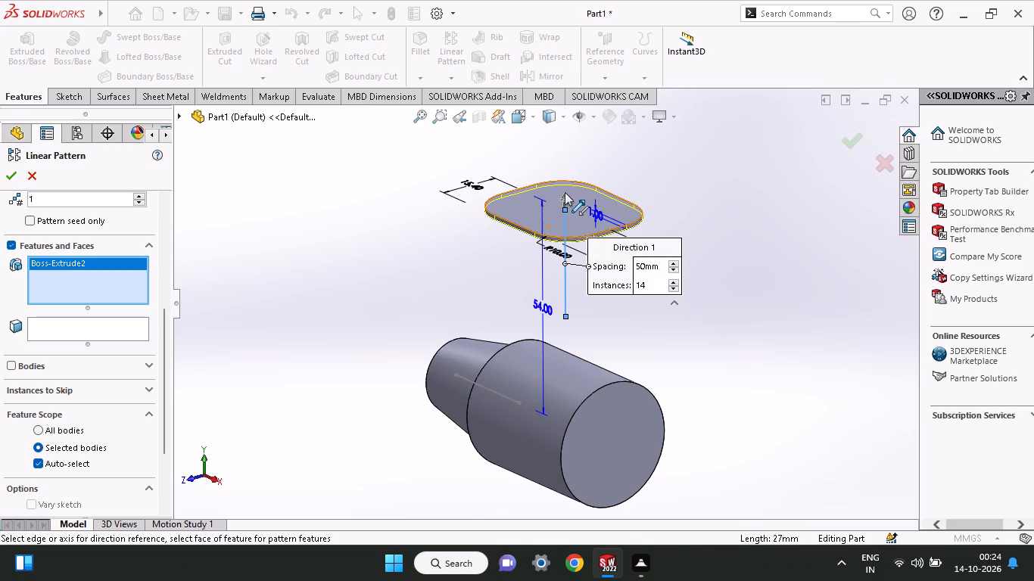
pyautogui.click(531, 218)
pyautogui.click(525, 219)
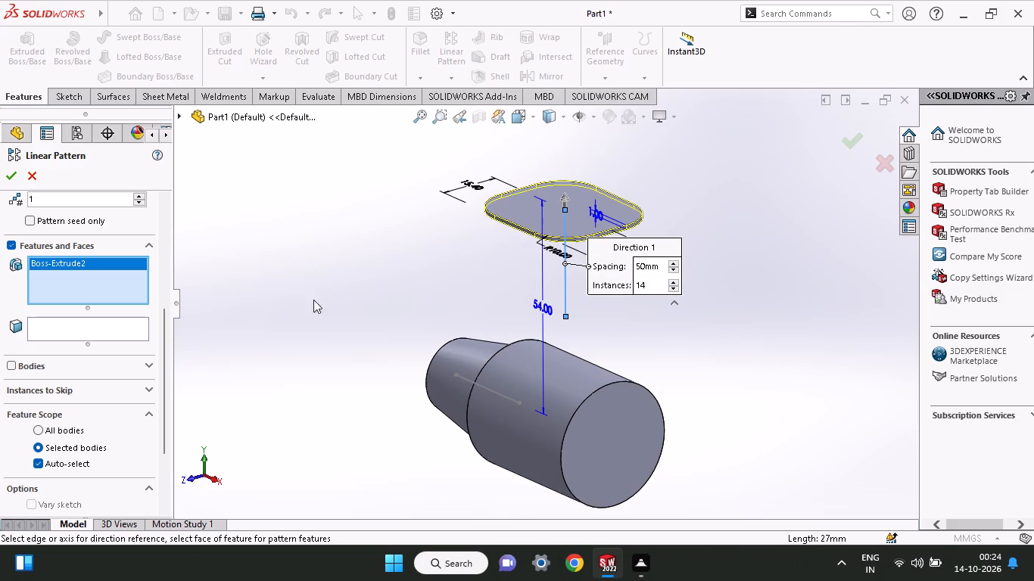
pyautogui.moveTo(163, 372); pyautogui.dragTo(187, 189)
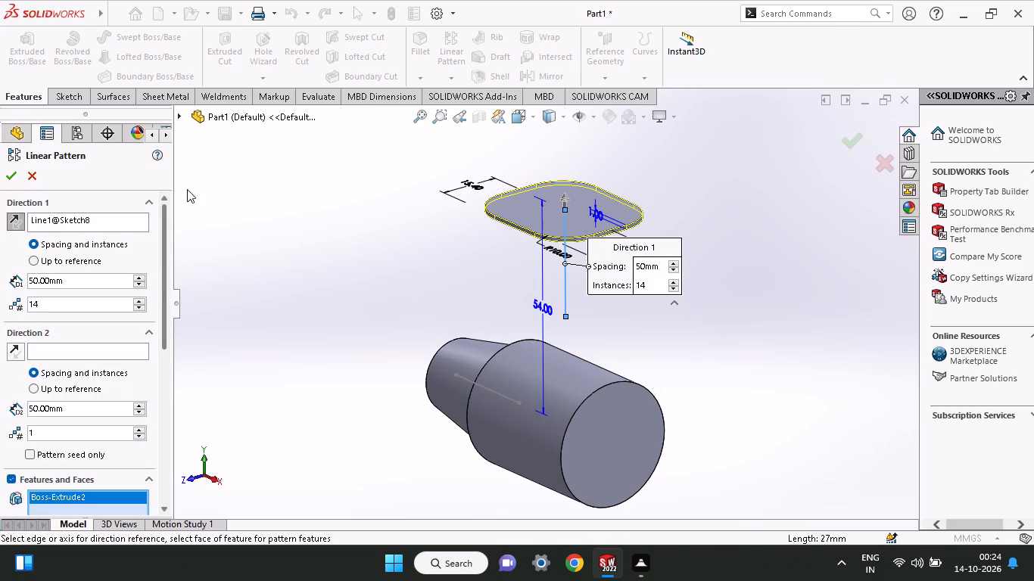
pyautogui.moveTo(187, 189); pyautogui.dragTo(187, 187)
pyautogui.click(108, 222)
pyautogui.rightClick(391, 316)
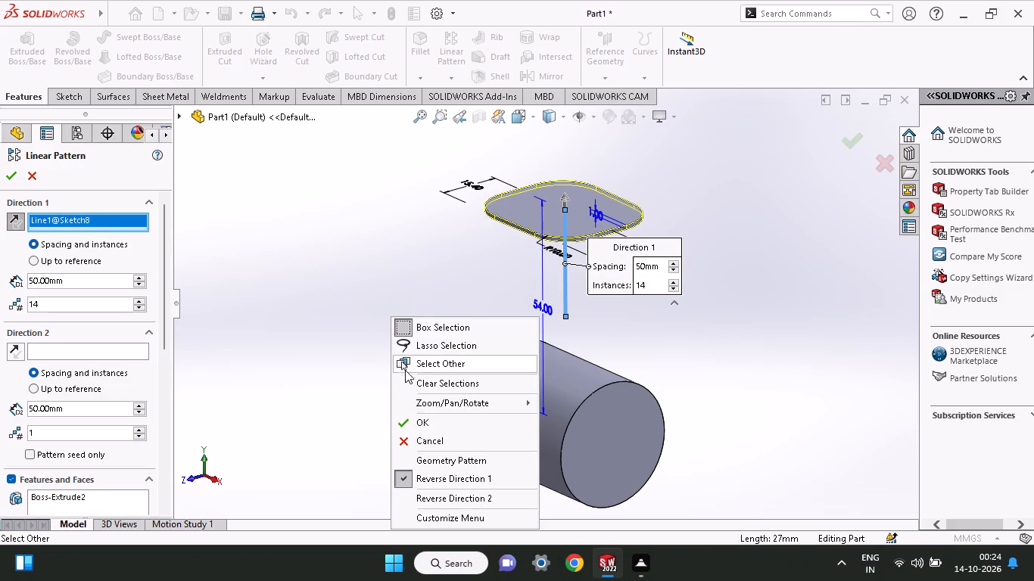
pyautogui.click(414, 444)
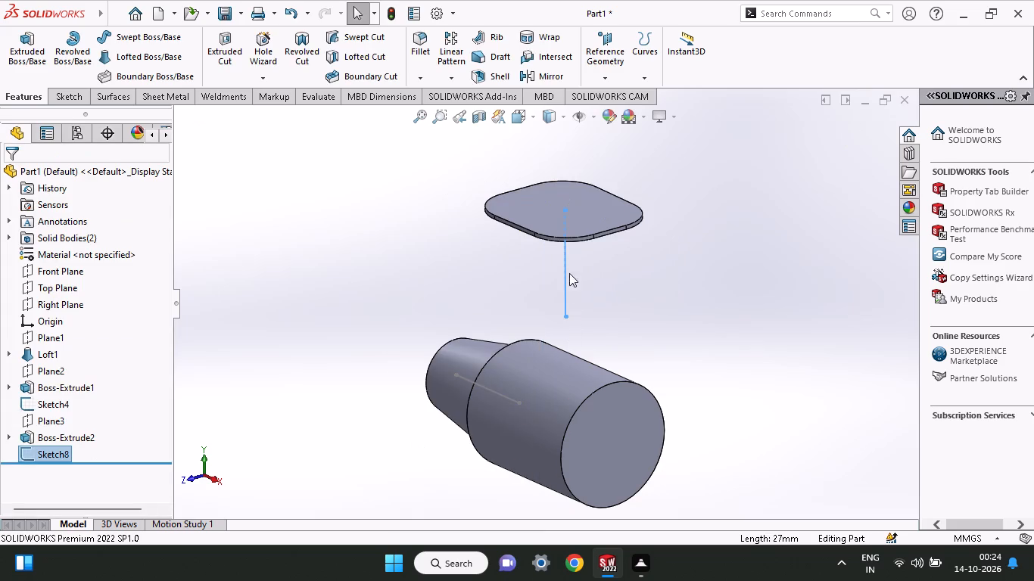
# Linearly pattern the plate's extrusion feature down the sketched vertical line with 2 mm spacing and 14 instances.
pyautogui.click(450, 54)
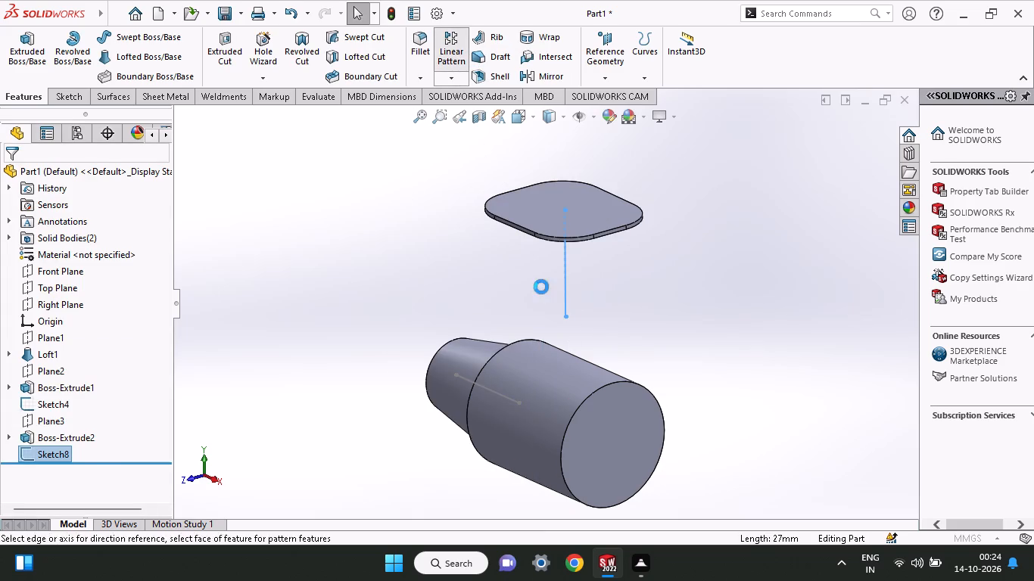
pyautogui.click(562, 266)
pyautogui.click(562, 263)
pyautogui.click(566, 258)
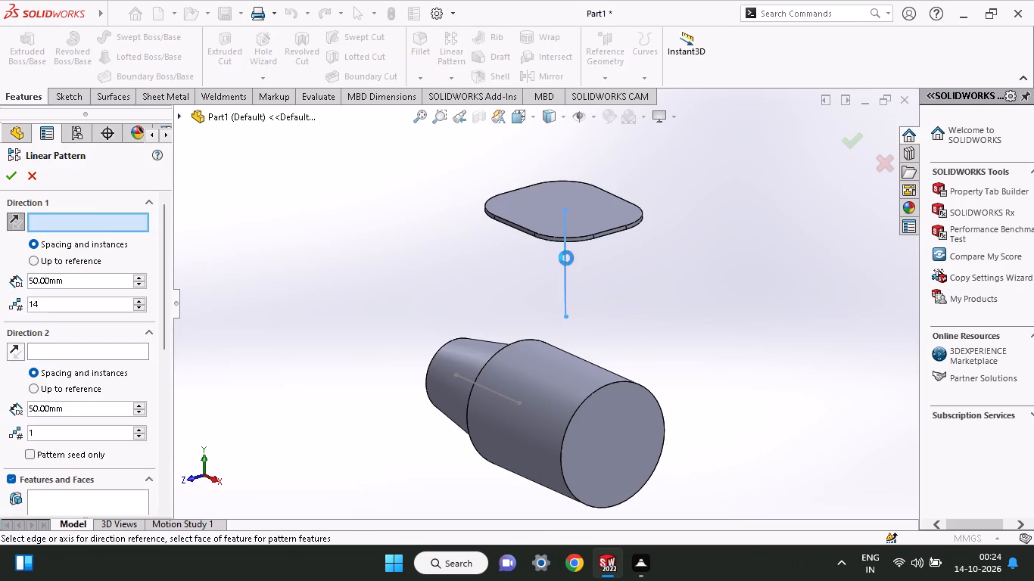
pyautogui.click(87, 497)
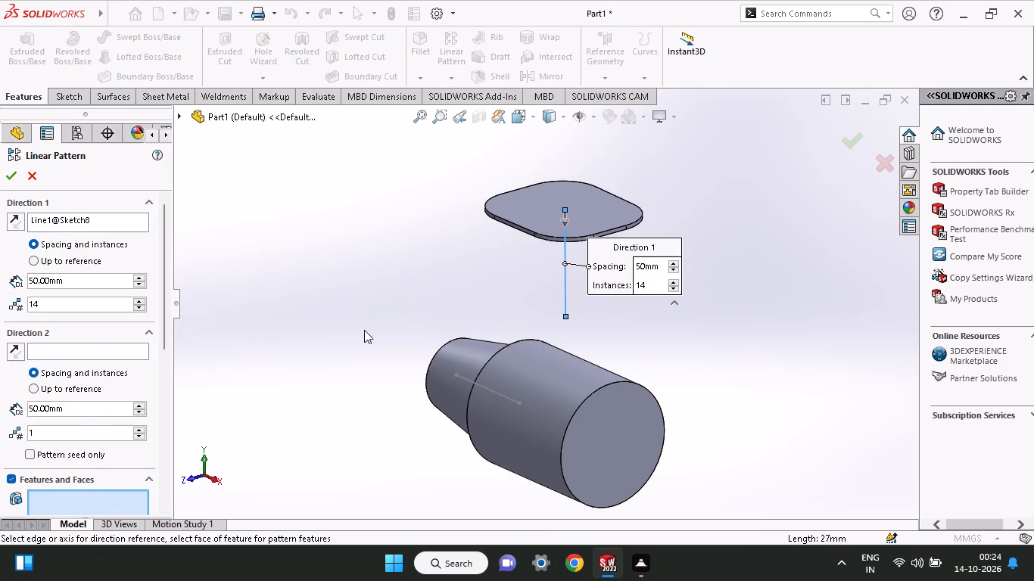
pyautogui.click(525, 198)
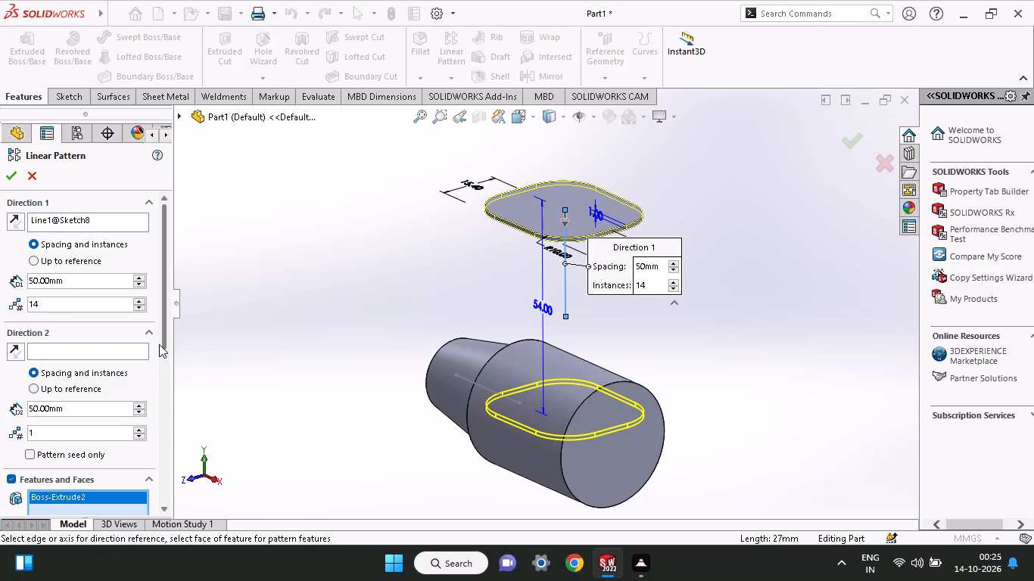
pyautogui.moveTo(161, 339); pyautogui.dragTo(161, 325)
pyautogui.moveTo(100, 287); pyautogui.dragTo(0, 309)
pyautogui.press('2')
pyautogui.press('Return')
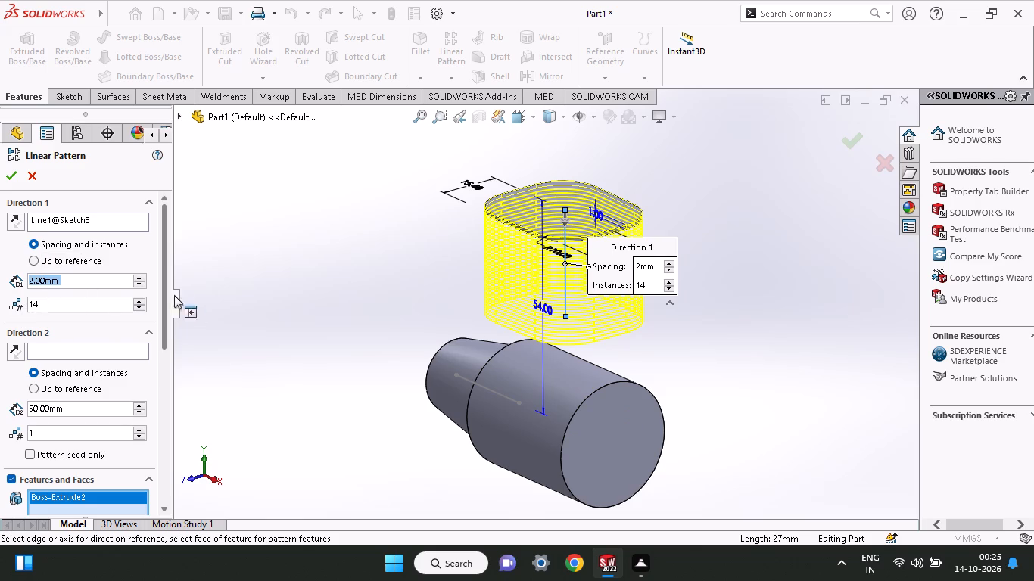
pyautogui.moveTo(239, 311); pyautogui.dragTo(281, 277, button='middle')
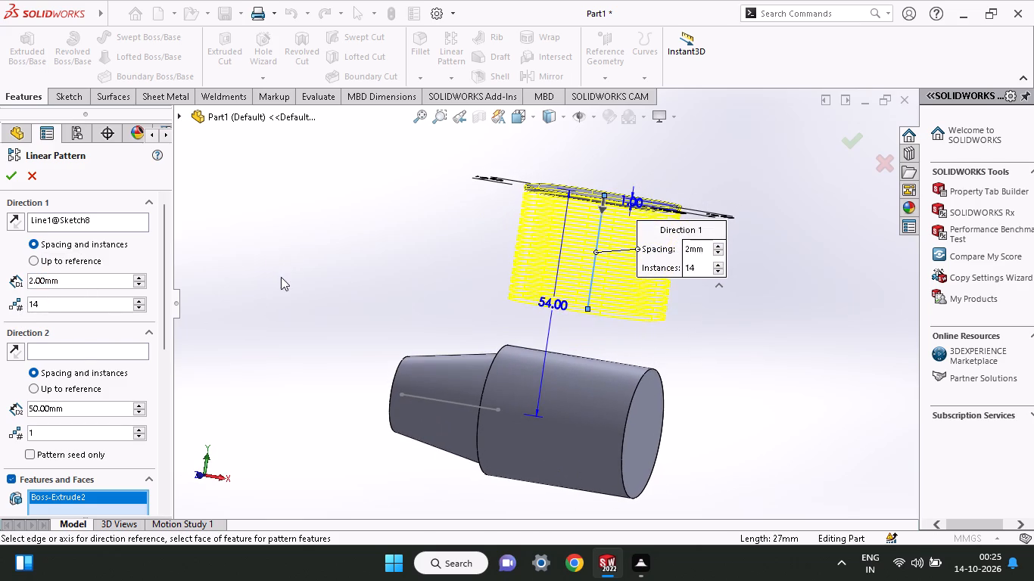
pyautogui.click(4, 168)
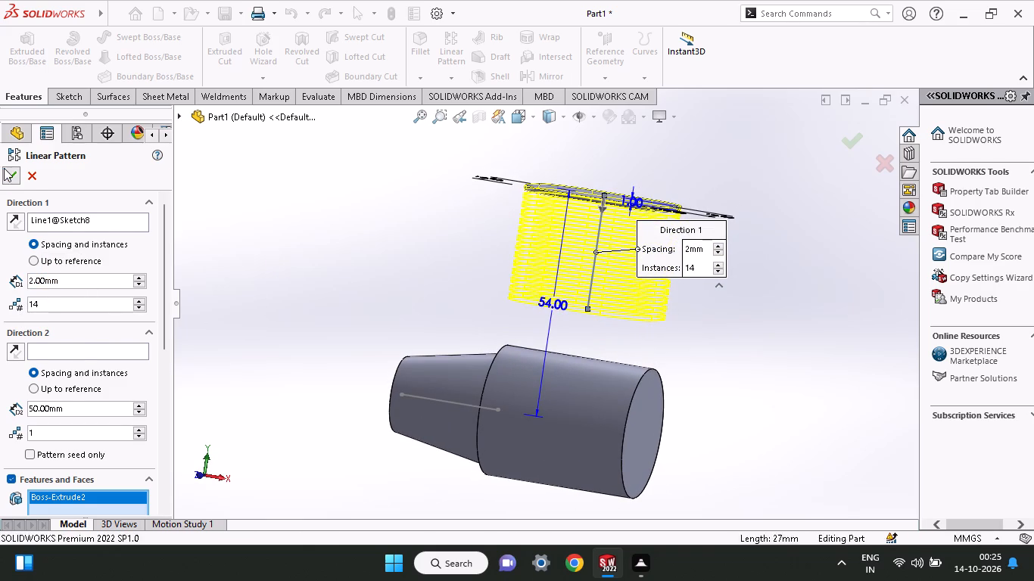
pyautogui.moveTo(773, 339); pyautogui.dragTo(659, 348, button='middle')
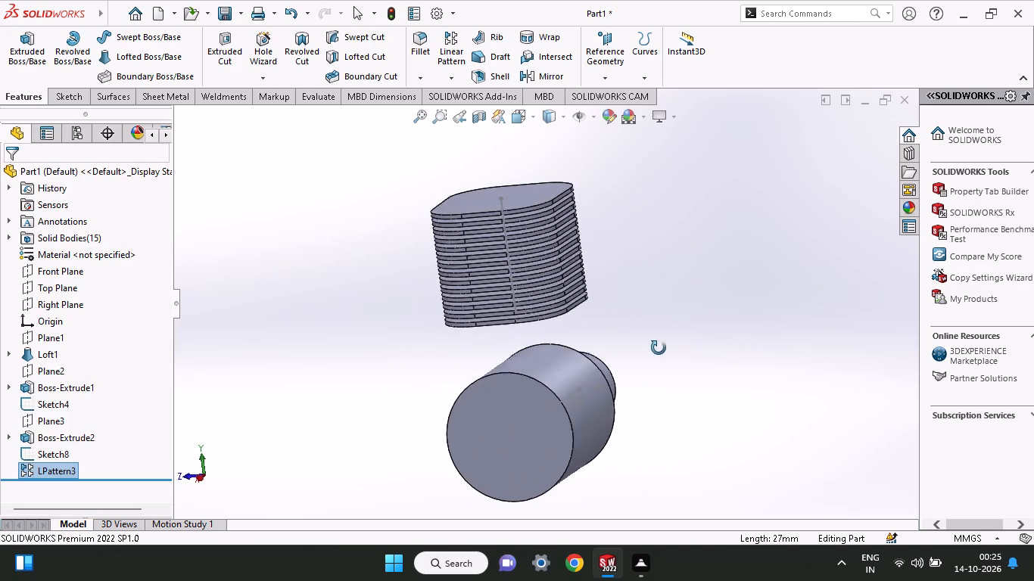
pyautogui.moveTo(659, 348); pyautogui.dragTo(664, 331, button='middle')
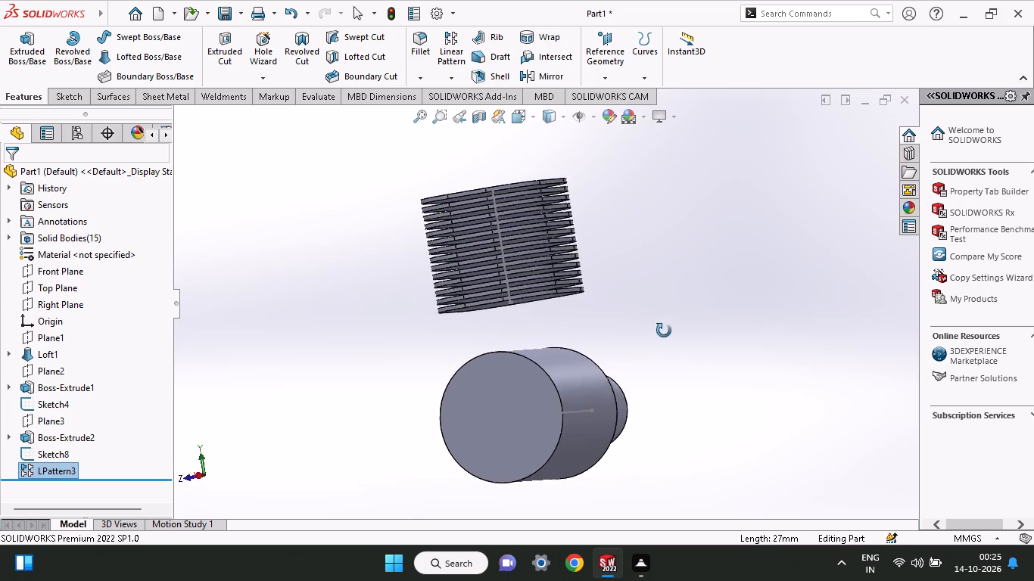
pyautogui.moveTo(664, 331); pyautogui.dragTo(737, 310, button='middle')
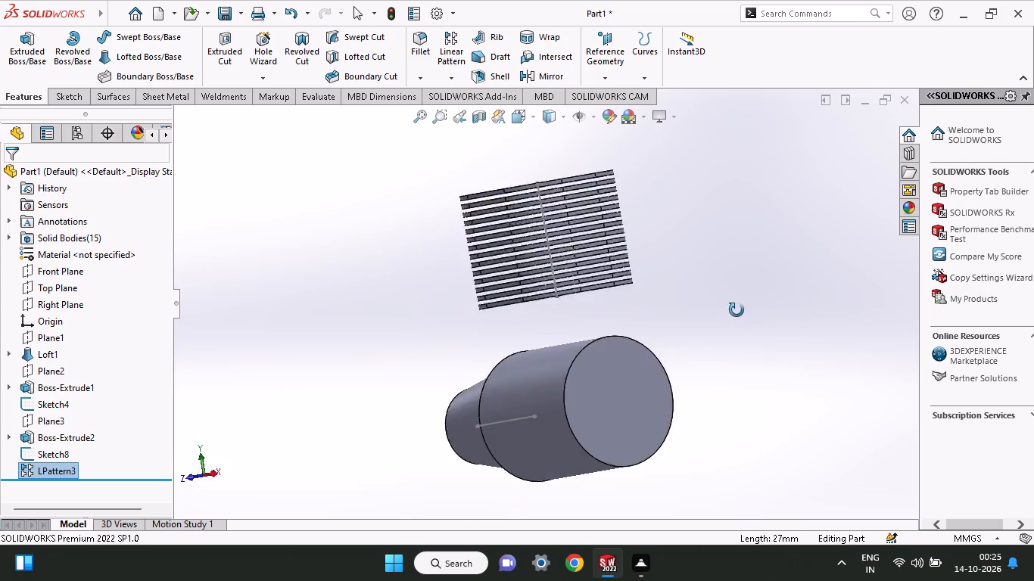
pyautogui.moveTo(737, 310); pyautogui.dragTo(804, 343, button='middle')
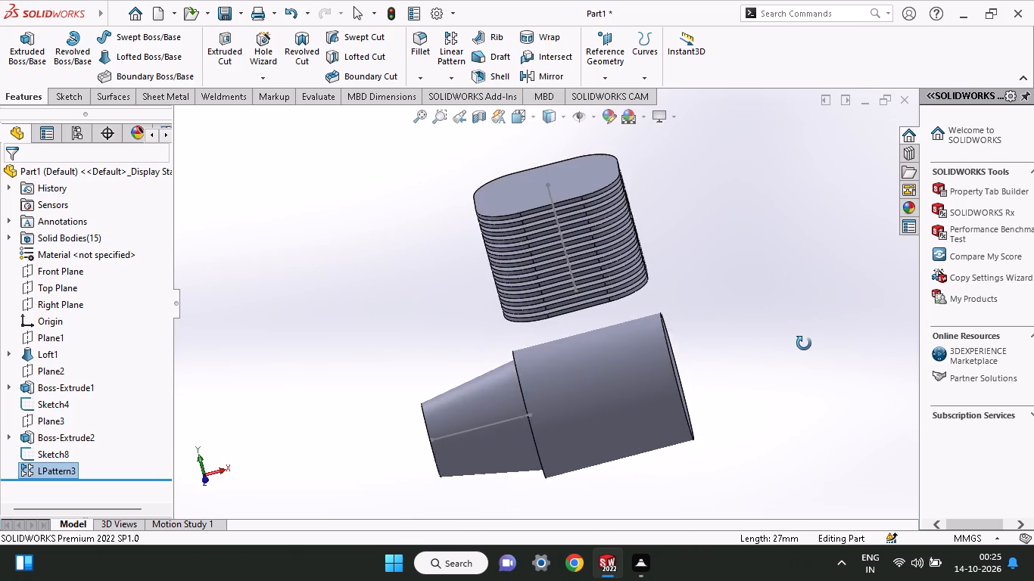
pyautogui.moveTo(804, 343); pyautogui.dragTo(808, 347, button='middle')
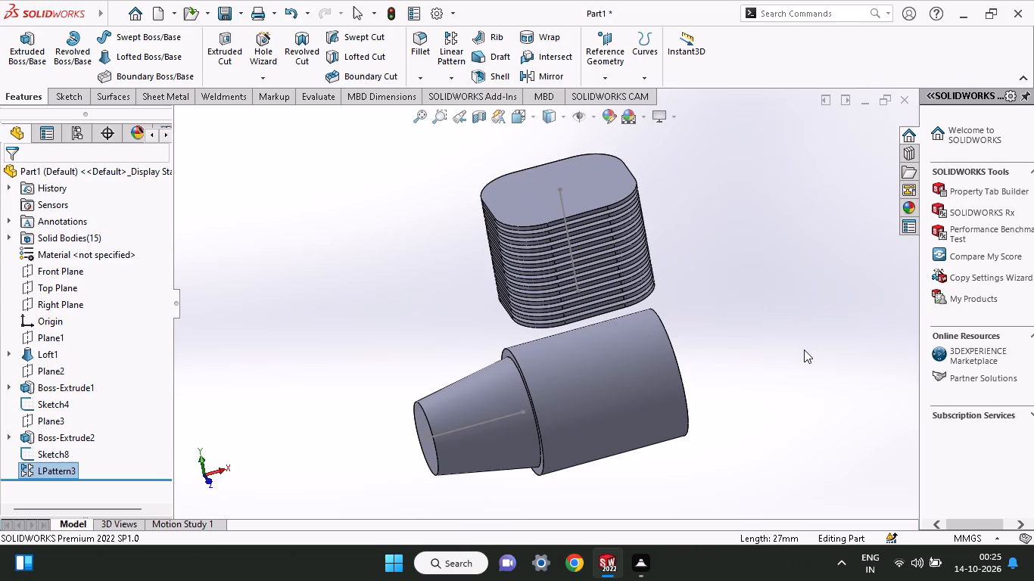
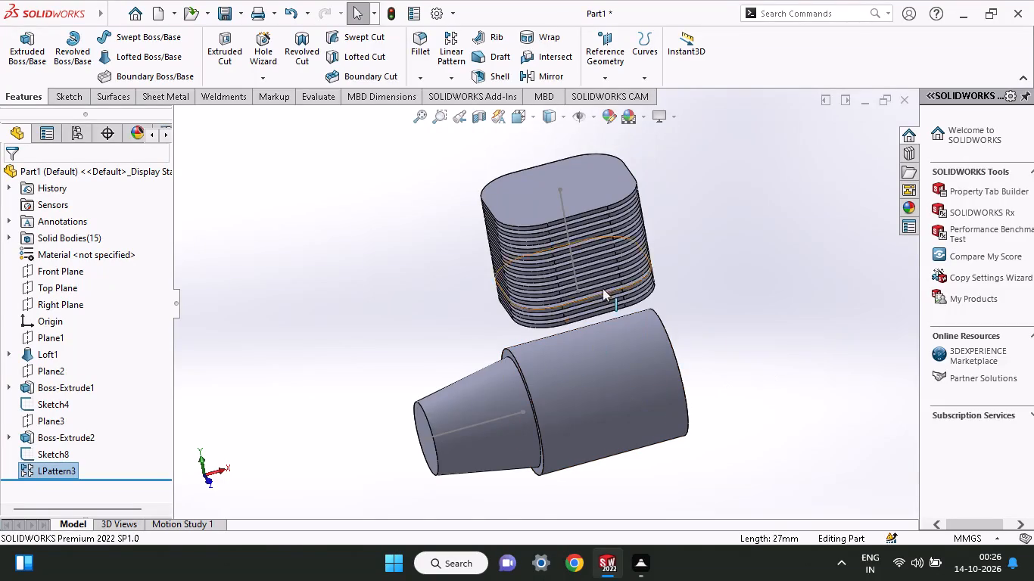
# Examine the patterned stack of rounded plates and its position above the stepped round part from several angles.
pyautogui.click(702, 274)
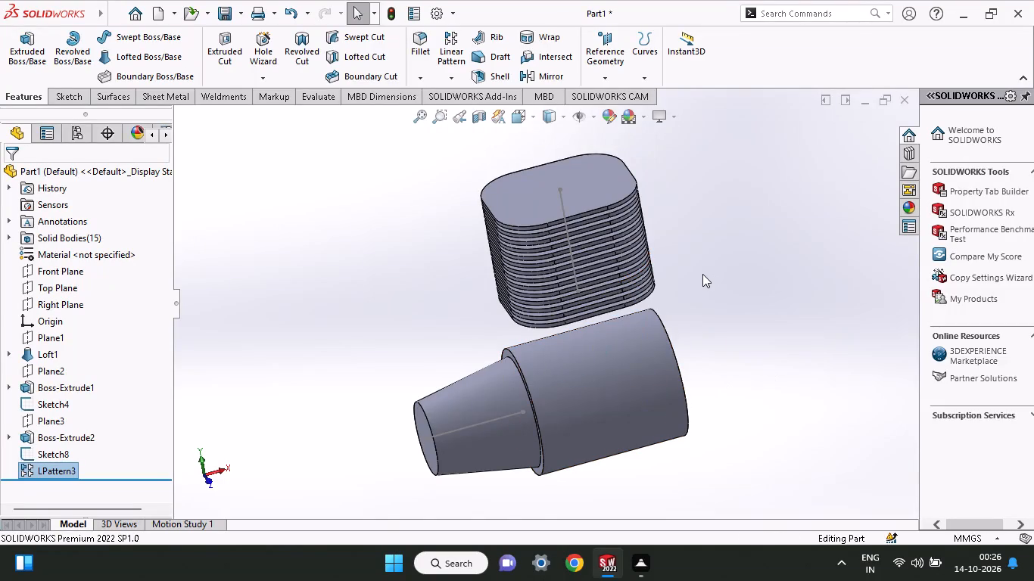
pyautogui.middleClick(703, 274)
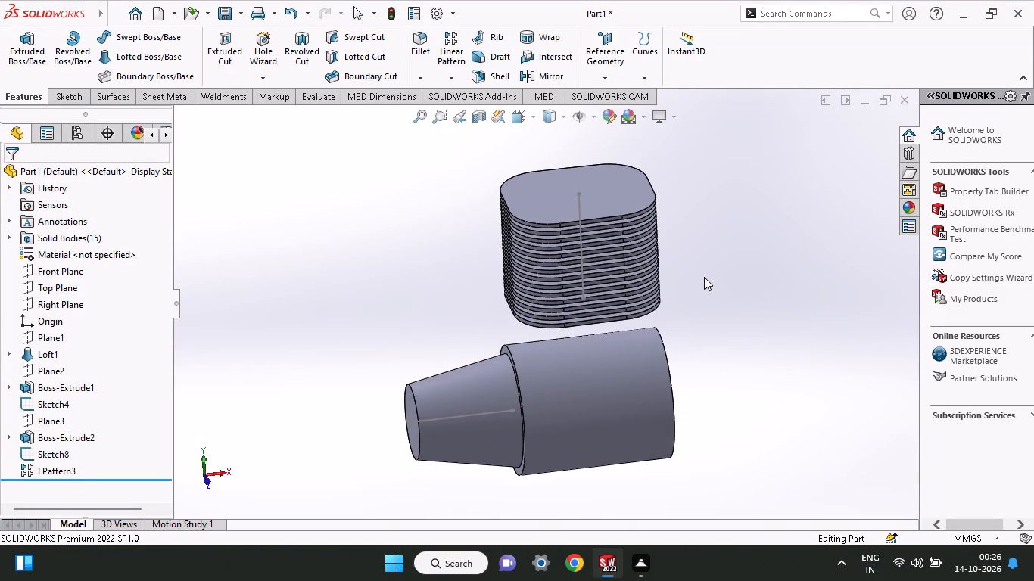
pyautogui.moveTo(704, 277); pyautogui.dragTo(699, 297, button='middle')
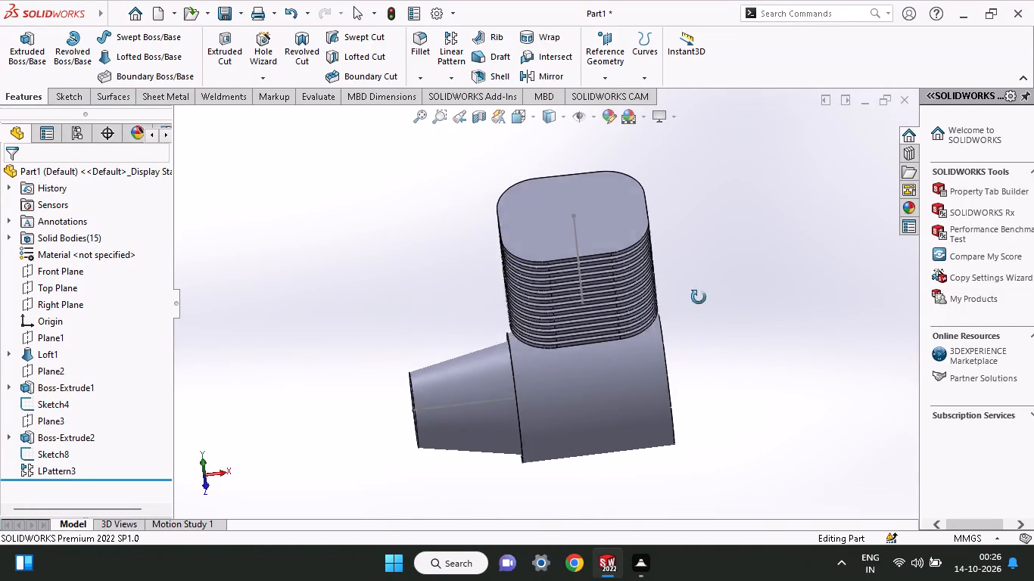
pyautogui.moveTo(699, 297); pyautogui.dragTo(692, 287, button='middle')
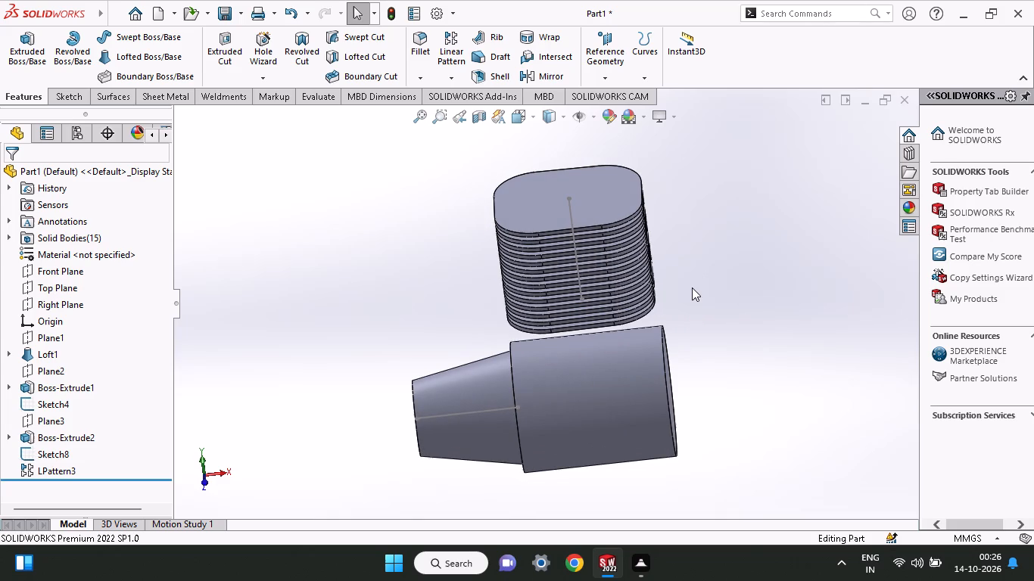
pyautogui.moveTo(692, 287); pyautogui.dragTo(703, 387, button='middle')
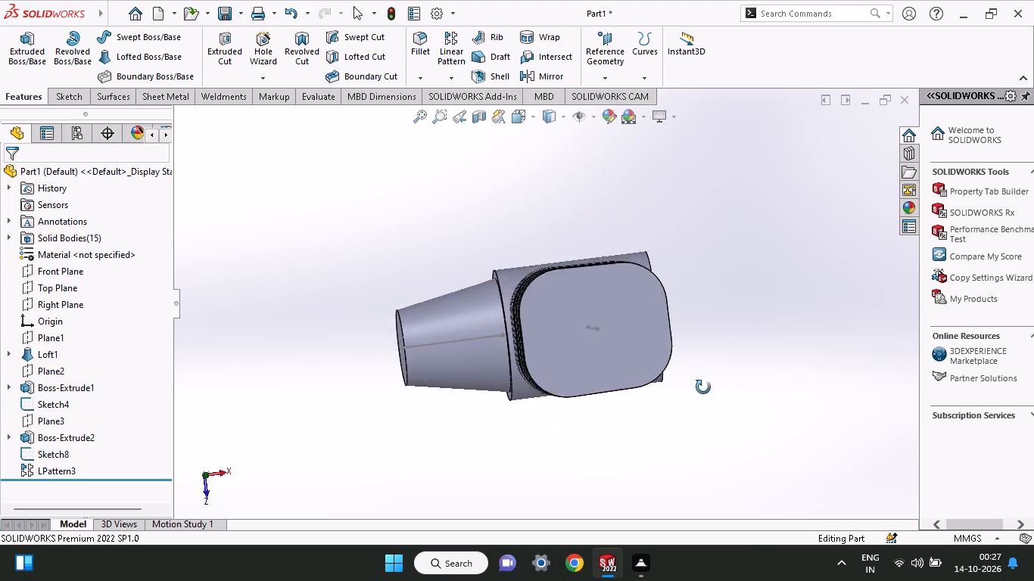
pyautogui.moveTo(703, 387); pyautogui.dragTo(702, 265, button='middle')
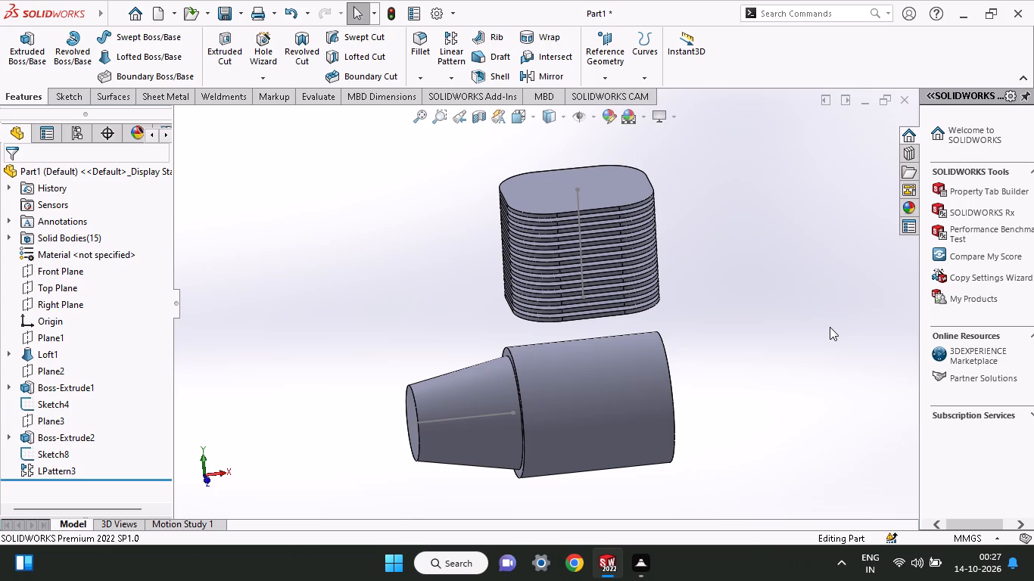
pyautogui.moveTo(810, 339); pyautogui.dragTo(785, 402, button='middle')
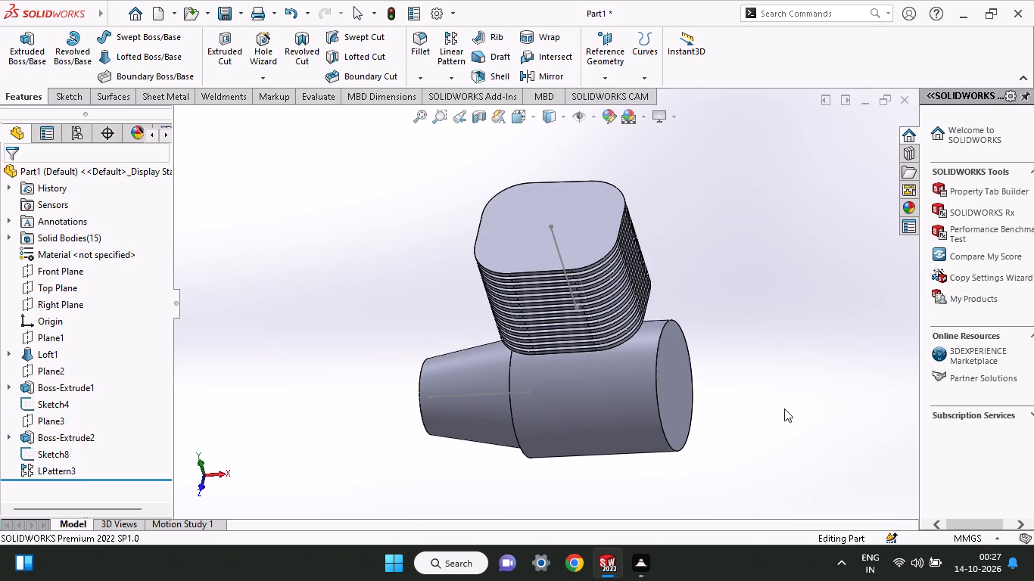
pyautogui.moveTo(788, 377); pyautogui.dragTo(843, 365, button='middle')
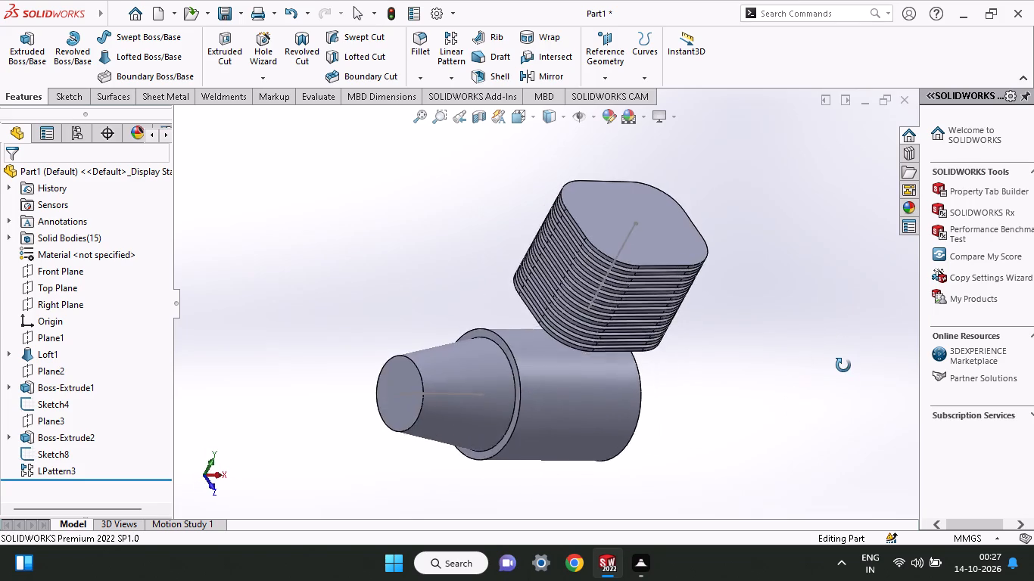
pyautogui.moveTo(843, 365); pyautogui.dragTo(820, 364, button='middle')
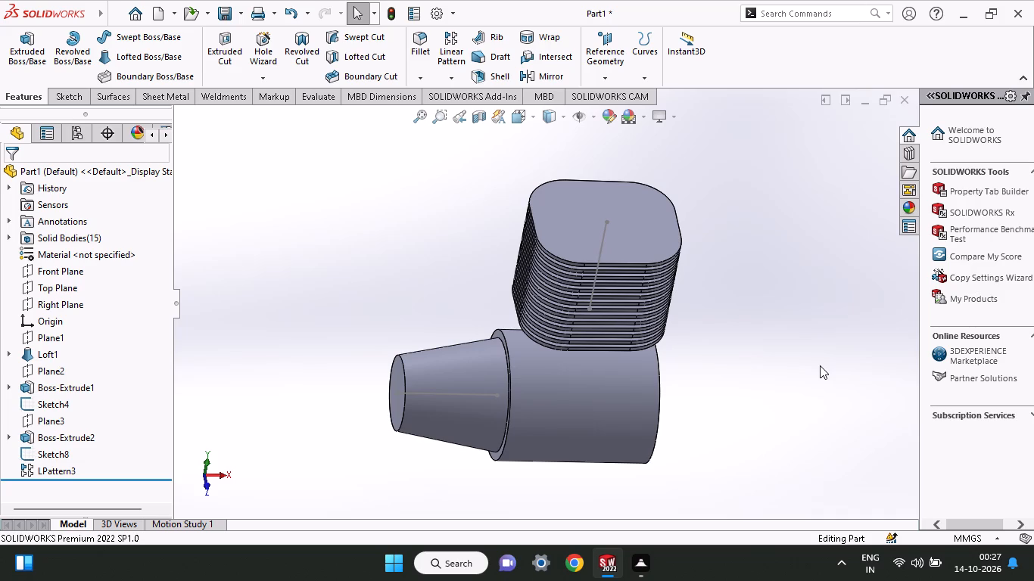
pyautogui.scroll(-1, 820, 365)
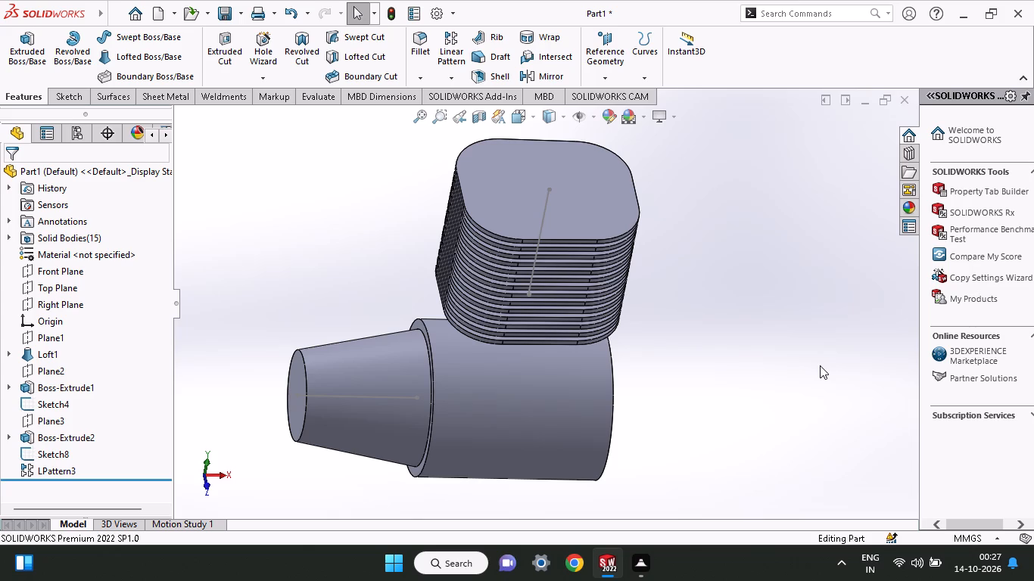
pyautogui.scroll(1, 820, 365)
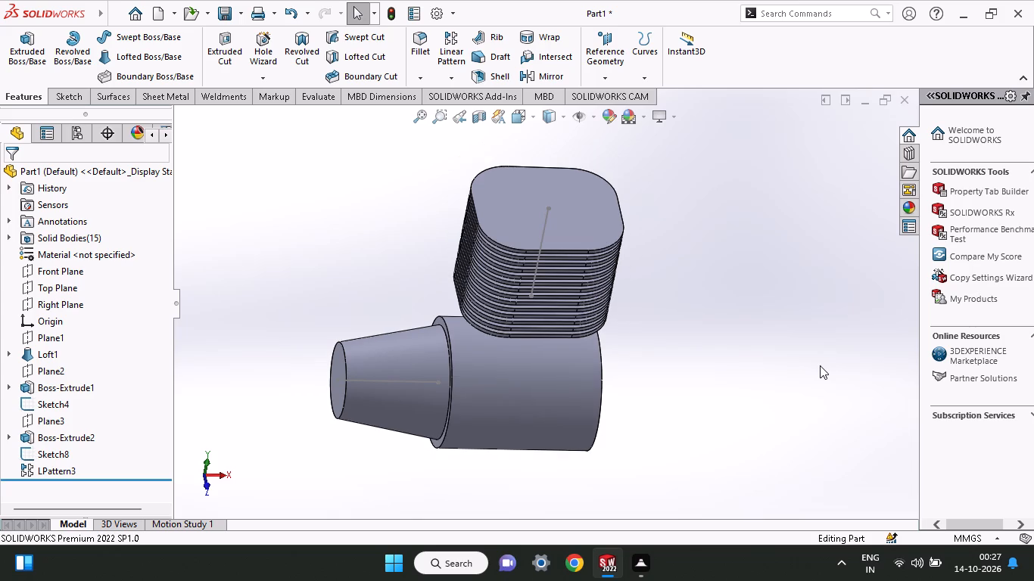
pyautogui.scroll(-1, 820, 365)
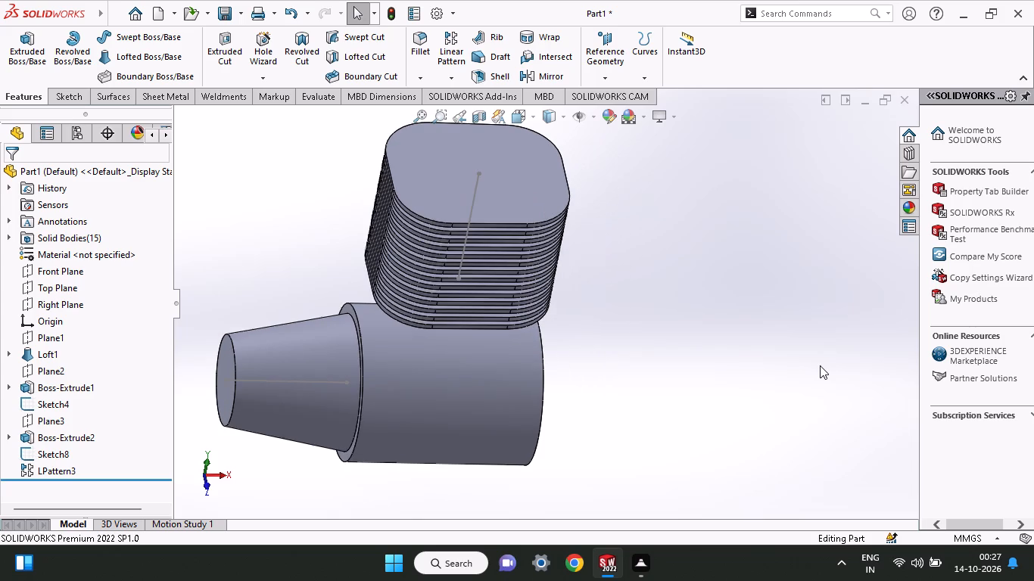
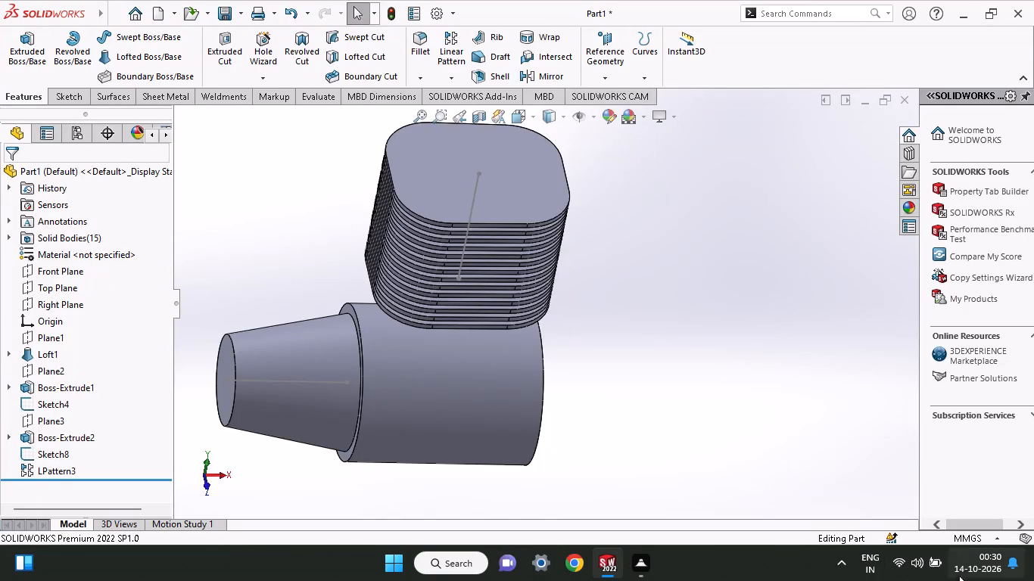
# Sketch a 21 mm diameter circle centred on the top face of the uppermost rounded plate.
pyautogui.moveTo(750, 353); pyautogui.dragTo(752, 431, button='middle')
pyautogui.click(440, 253)
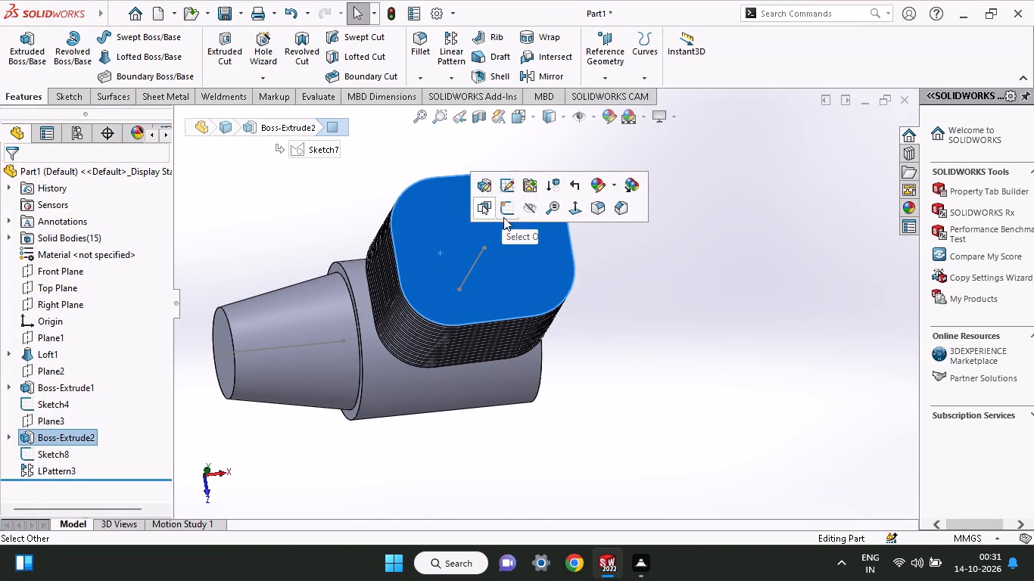
pyautogui.click(506, 214)
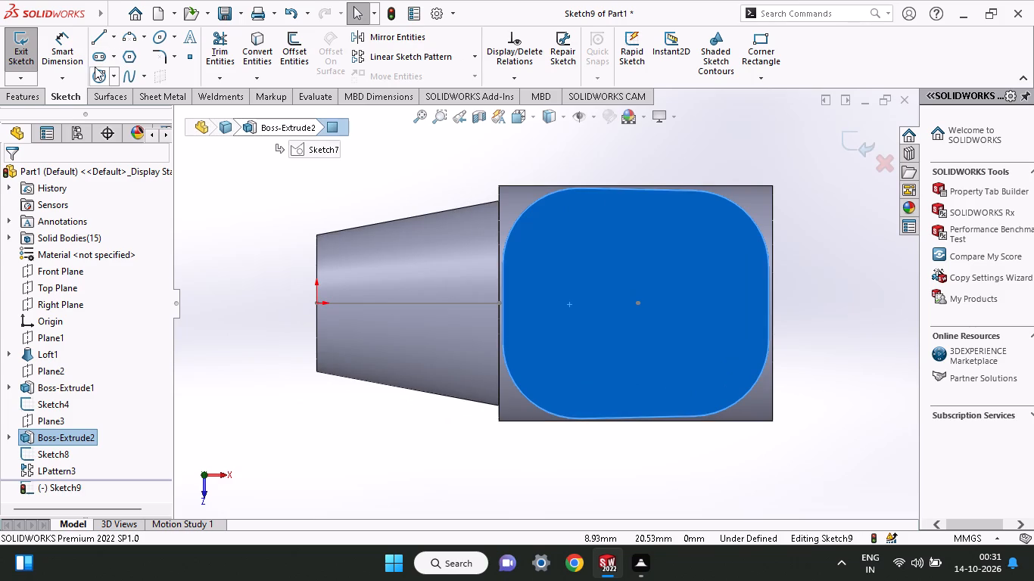
pyautogui.click(100, 79)
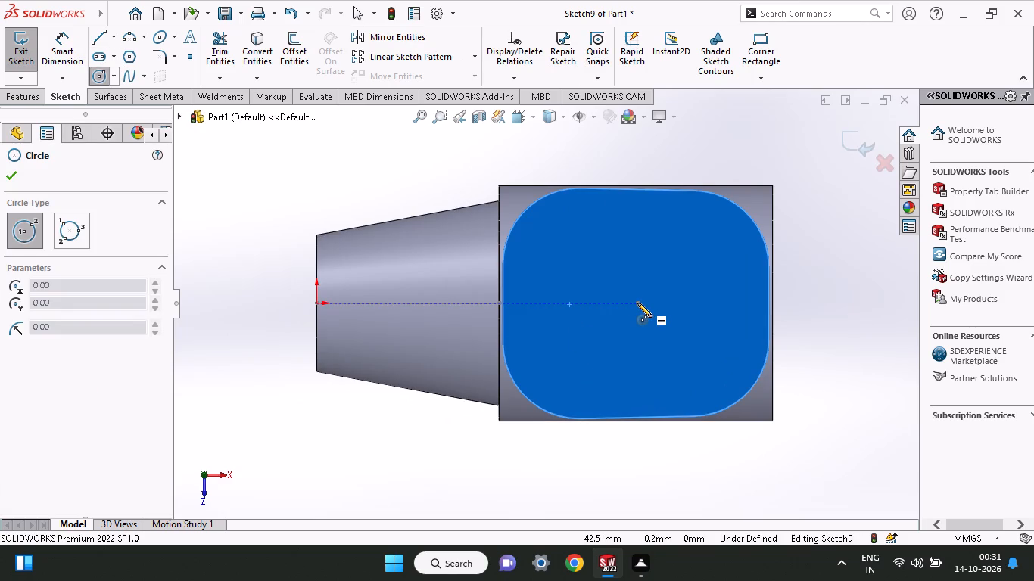
pyautogui.click(637, 303)
pyautogui.click(653, 343)
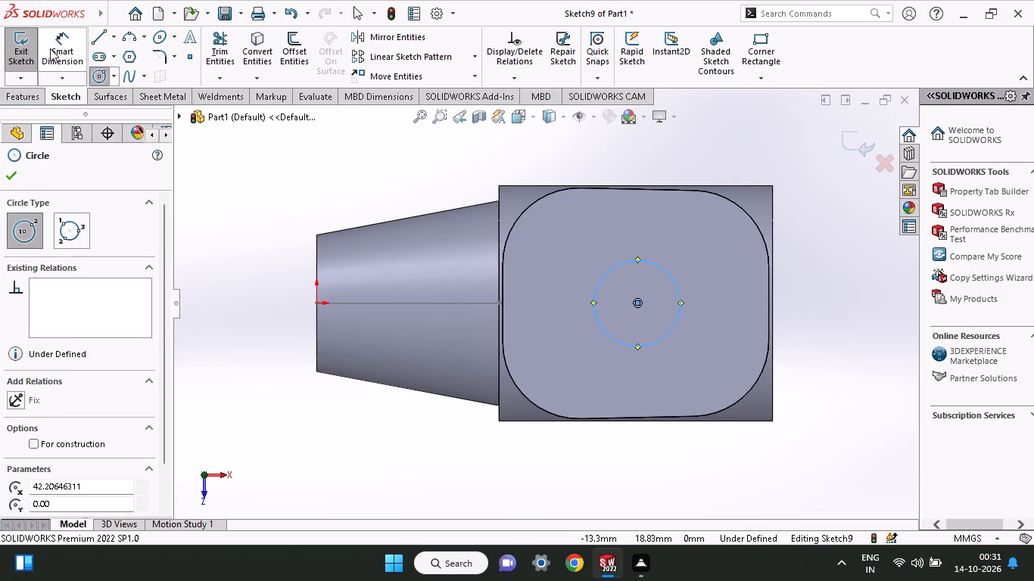
pyautogui.click(50, 48)
pyautogui.click(649, 345)
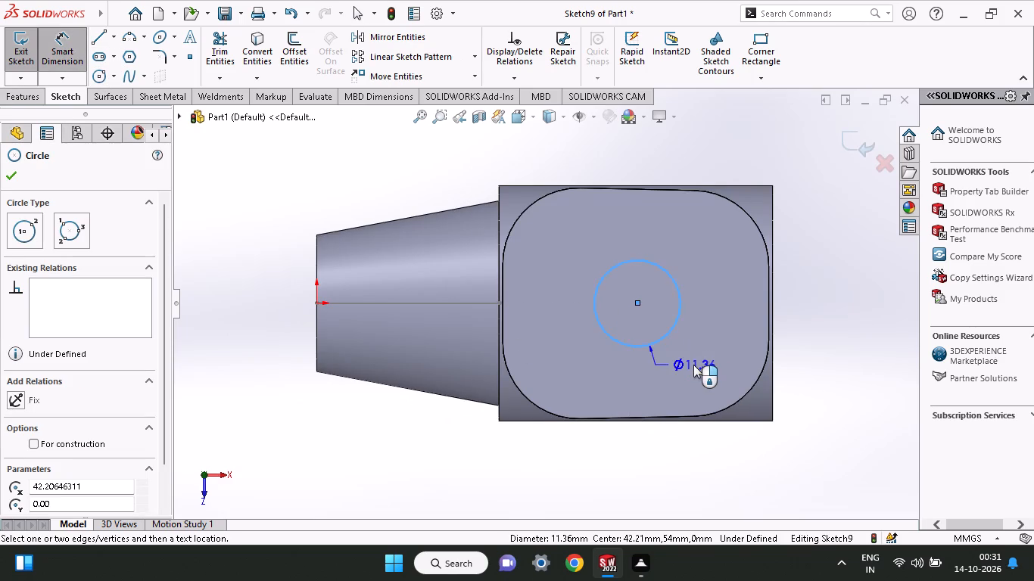
pyautogui.click(715, 365)
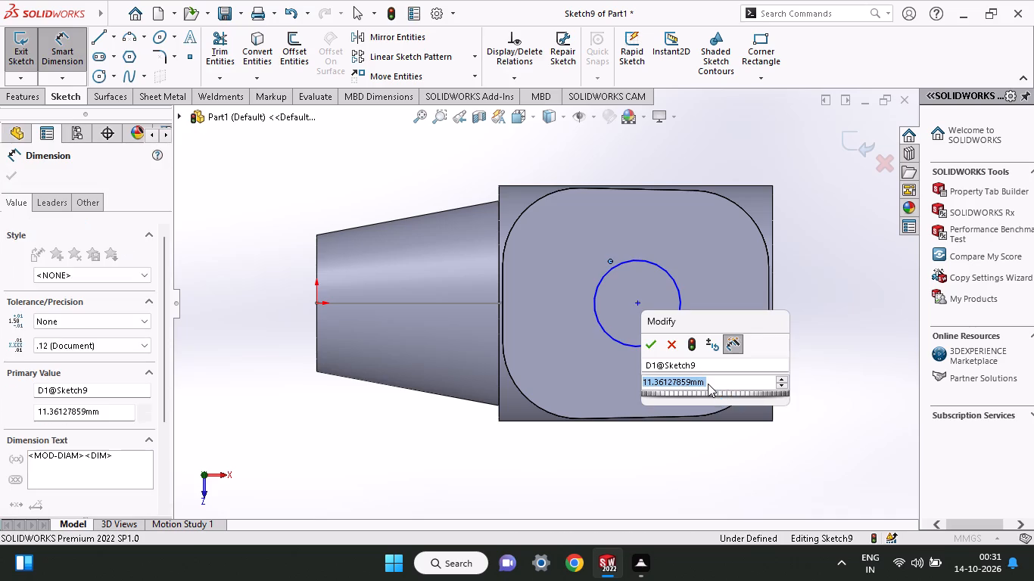
pyautogui.write('21')
pyautogui.press('Return')
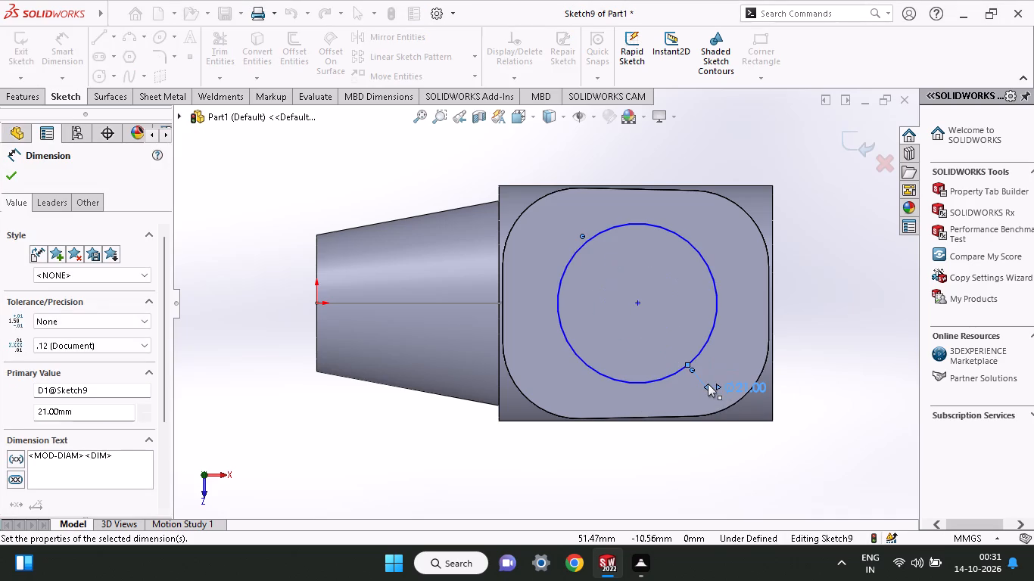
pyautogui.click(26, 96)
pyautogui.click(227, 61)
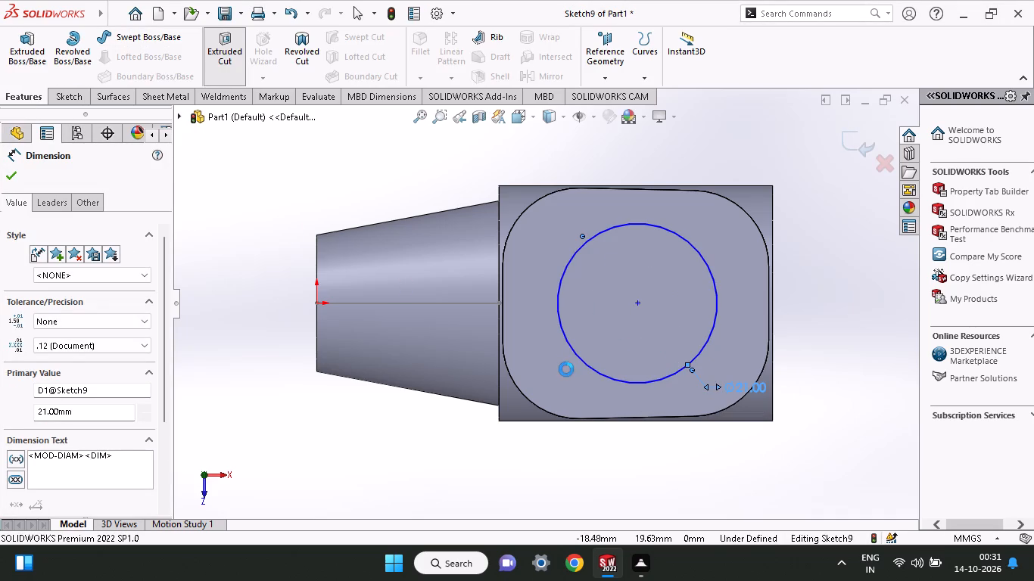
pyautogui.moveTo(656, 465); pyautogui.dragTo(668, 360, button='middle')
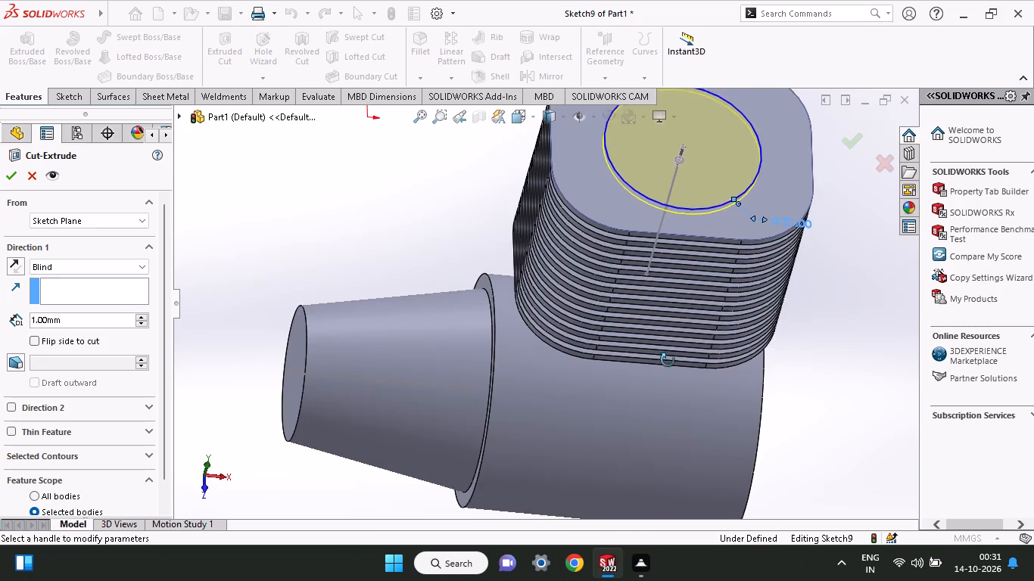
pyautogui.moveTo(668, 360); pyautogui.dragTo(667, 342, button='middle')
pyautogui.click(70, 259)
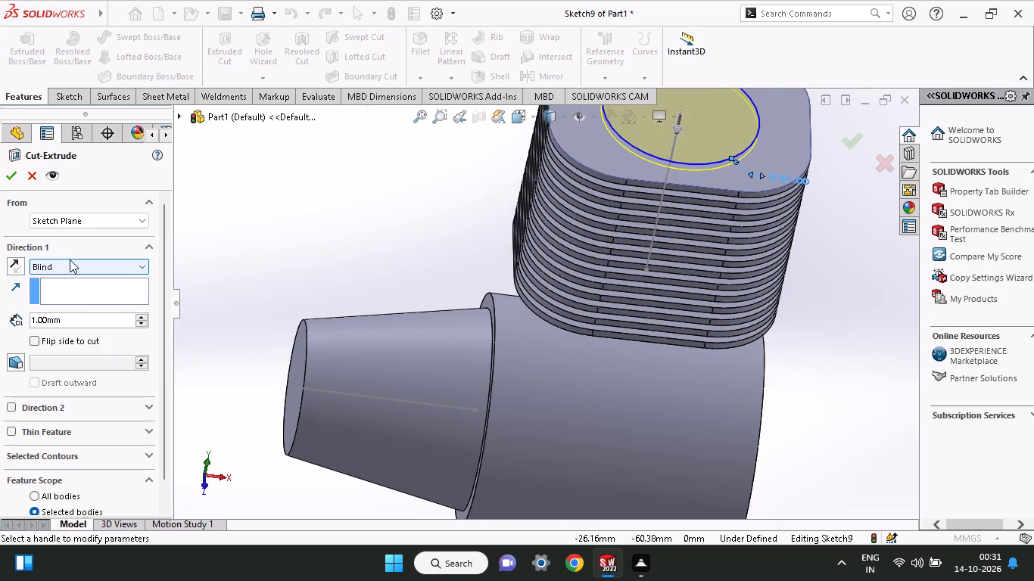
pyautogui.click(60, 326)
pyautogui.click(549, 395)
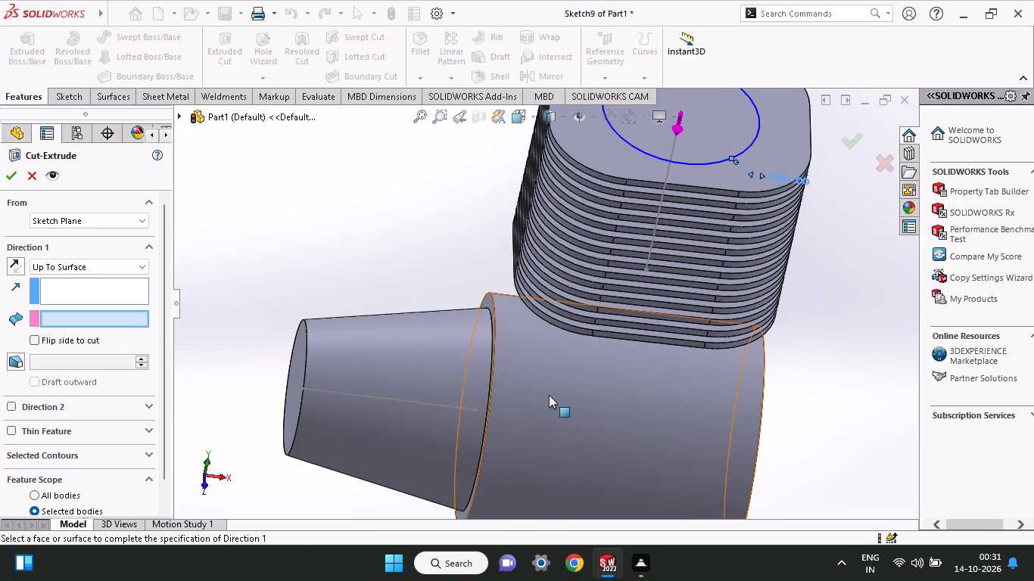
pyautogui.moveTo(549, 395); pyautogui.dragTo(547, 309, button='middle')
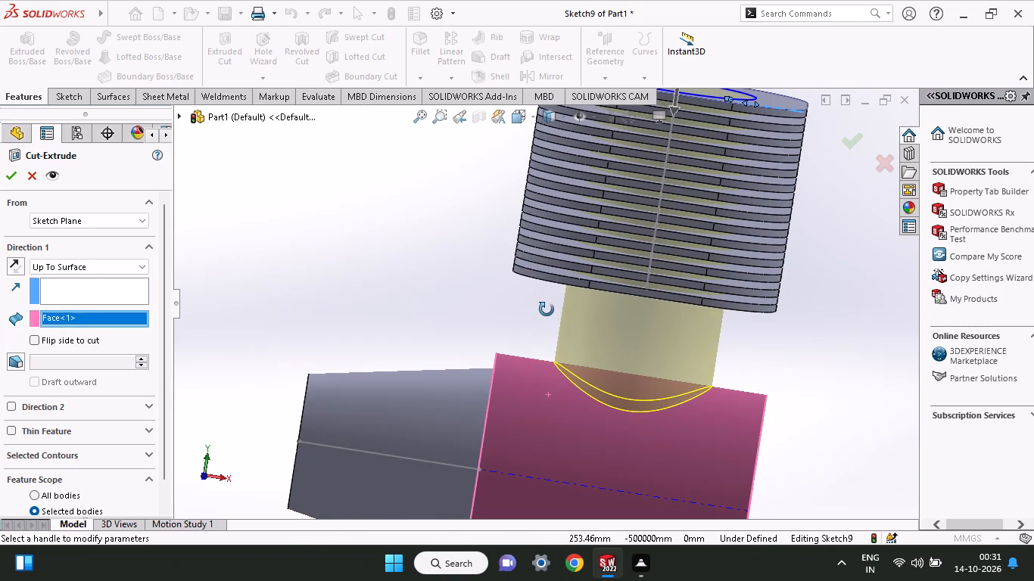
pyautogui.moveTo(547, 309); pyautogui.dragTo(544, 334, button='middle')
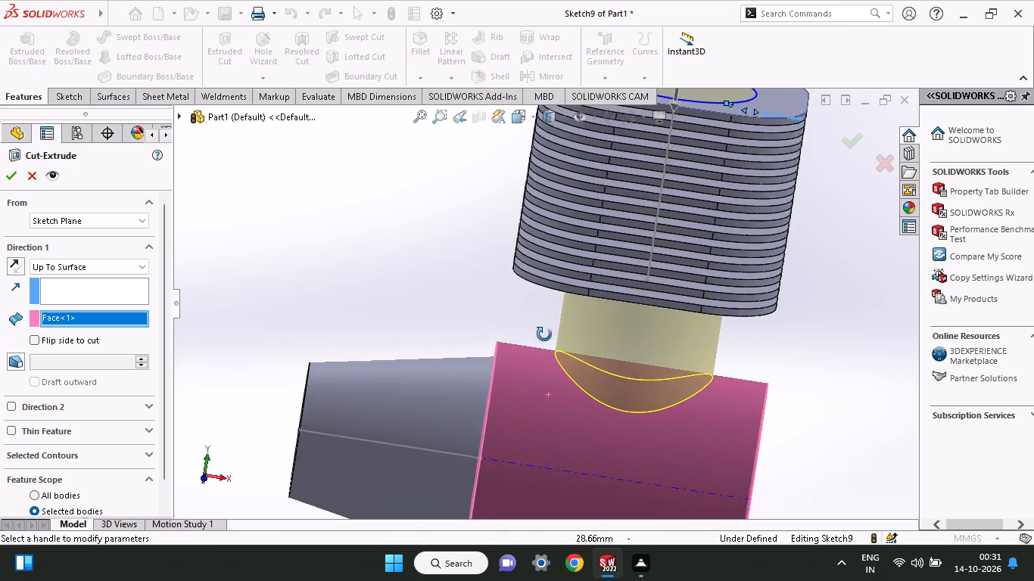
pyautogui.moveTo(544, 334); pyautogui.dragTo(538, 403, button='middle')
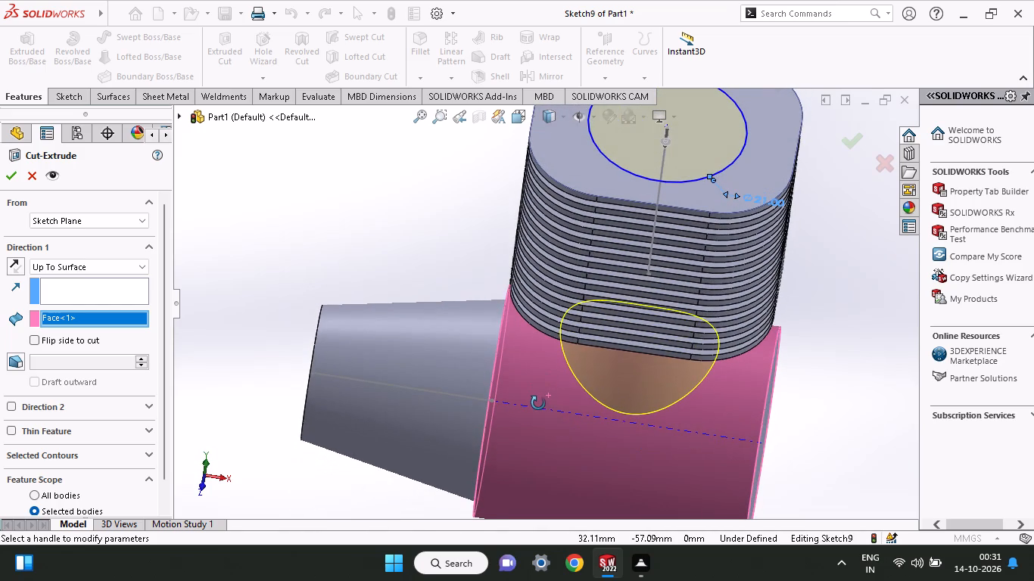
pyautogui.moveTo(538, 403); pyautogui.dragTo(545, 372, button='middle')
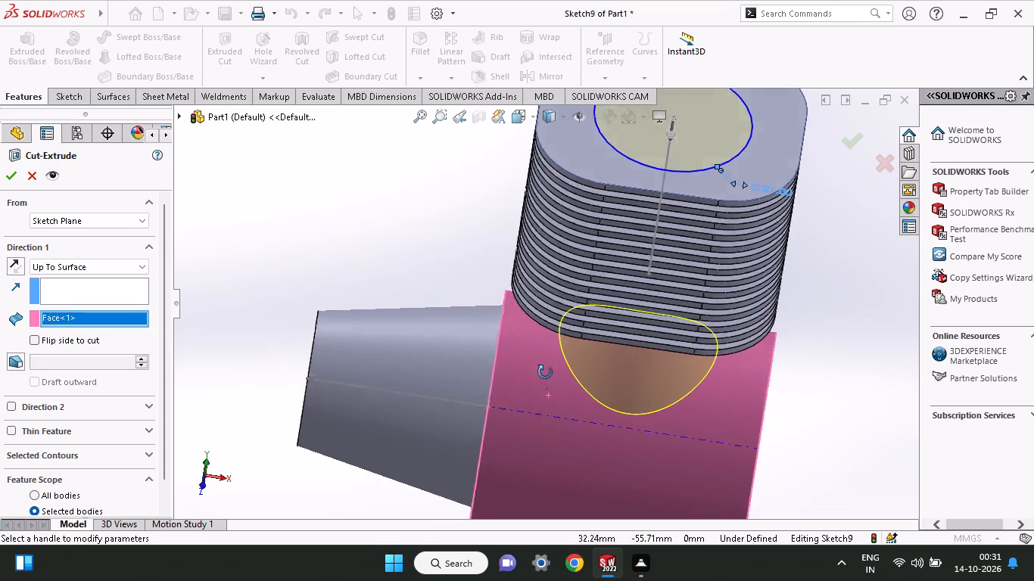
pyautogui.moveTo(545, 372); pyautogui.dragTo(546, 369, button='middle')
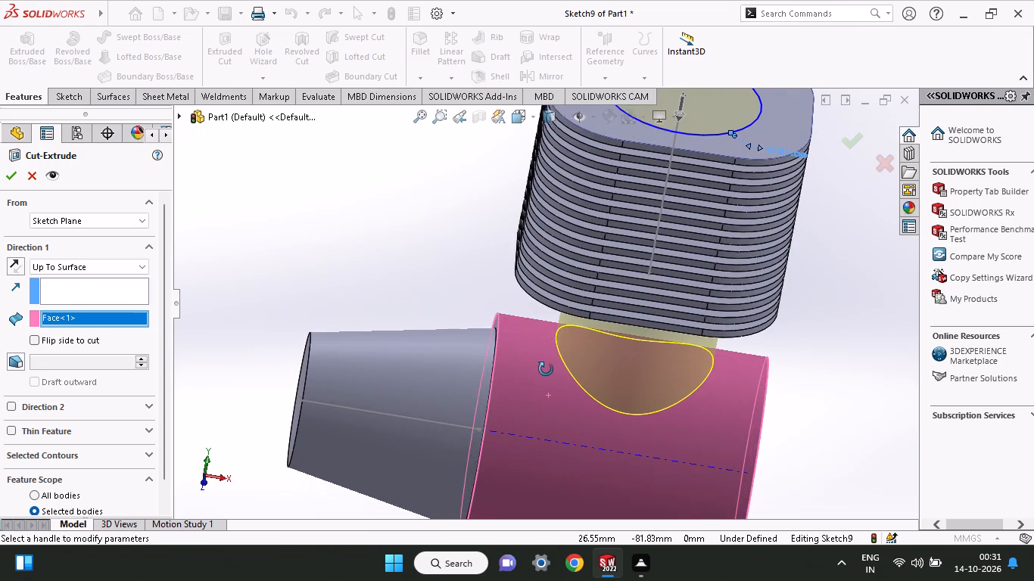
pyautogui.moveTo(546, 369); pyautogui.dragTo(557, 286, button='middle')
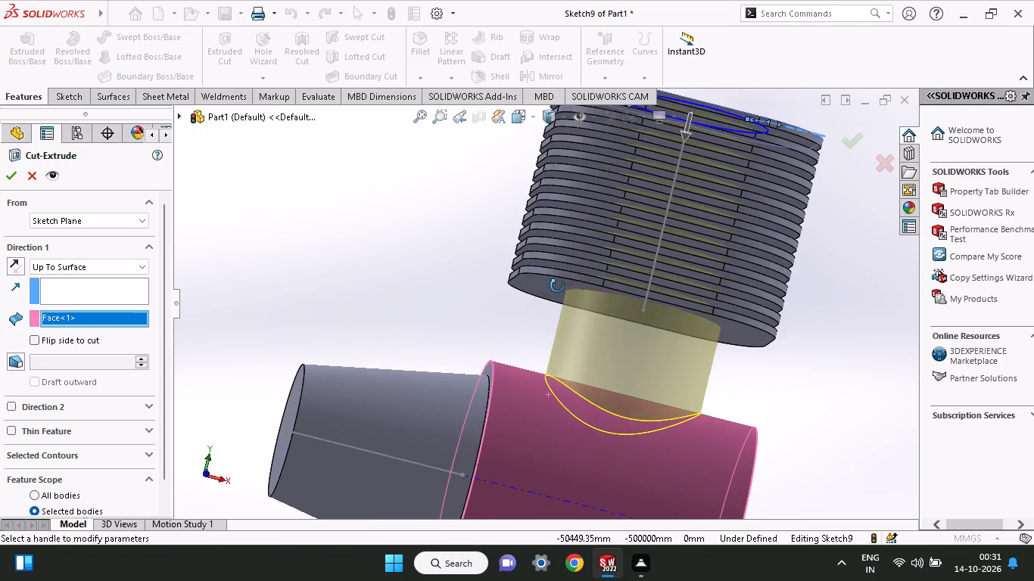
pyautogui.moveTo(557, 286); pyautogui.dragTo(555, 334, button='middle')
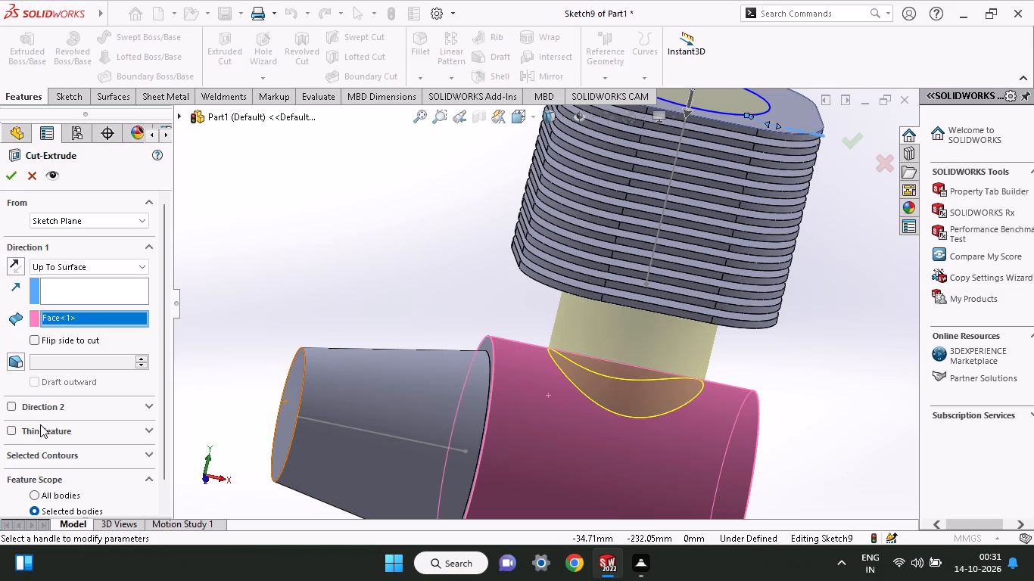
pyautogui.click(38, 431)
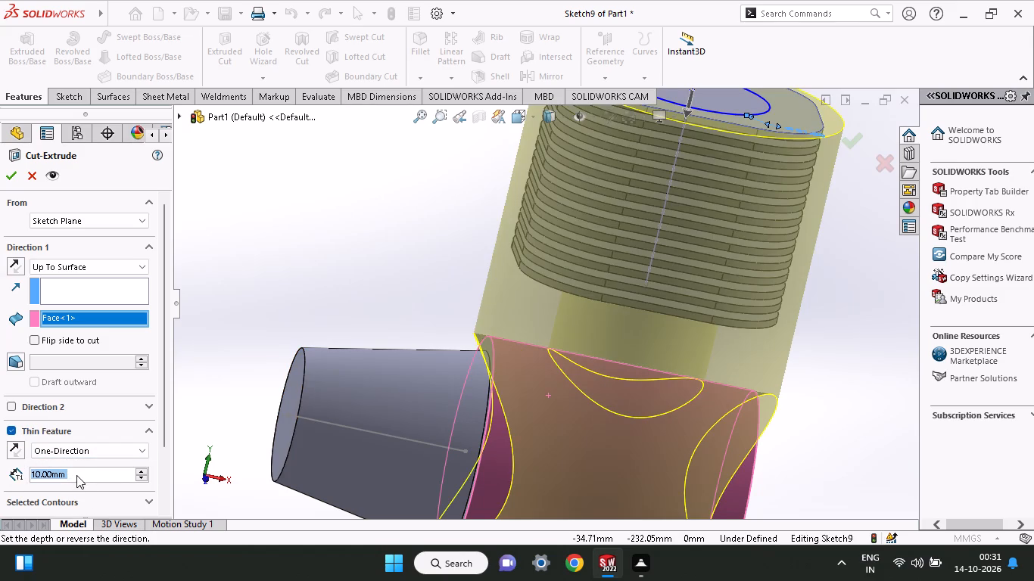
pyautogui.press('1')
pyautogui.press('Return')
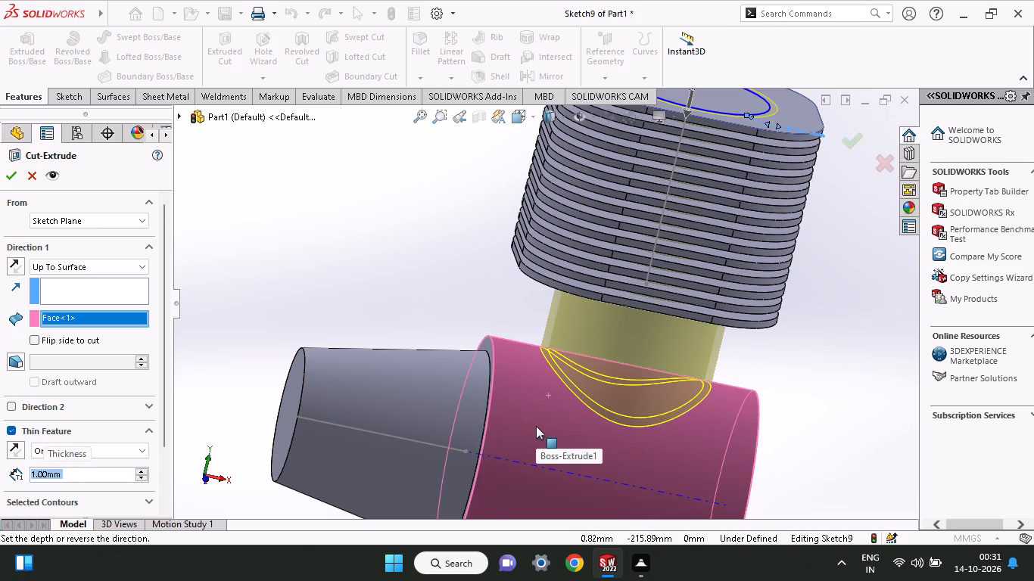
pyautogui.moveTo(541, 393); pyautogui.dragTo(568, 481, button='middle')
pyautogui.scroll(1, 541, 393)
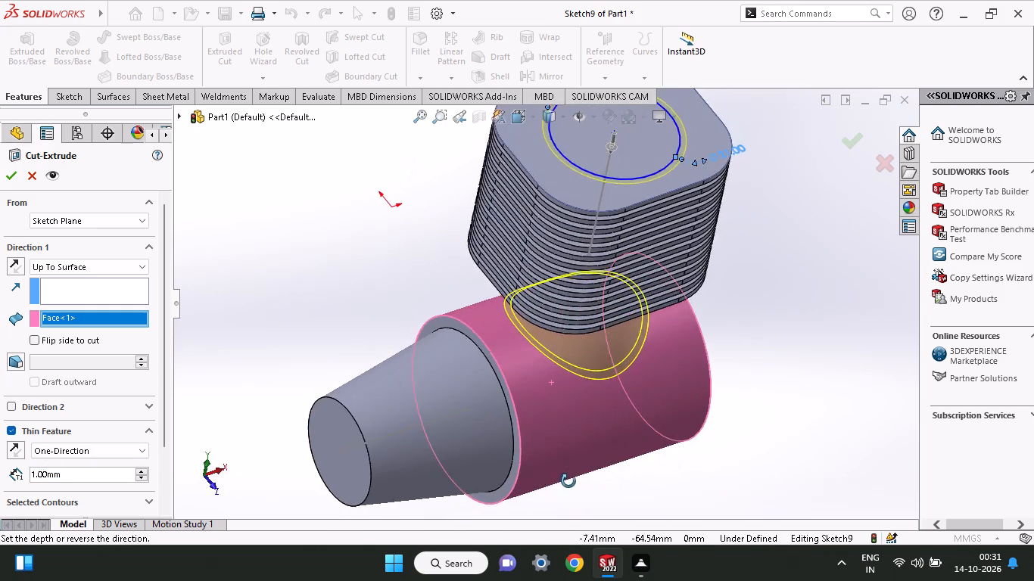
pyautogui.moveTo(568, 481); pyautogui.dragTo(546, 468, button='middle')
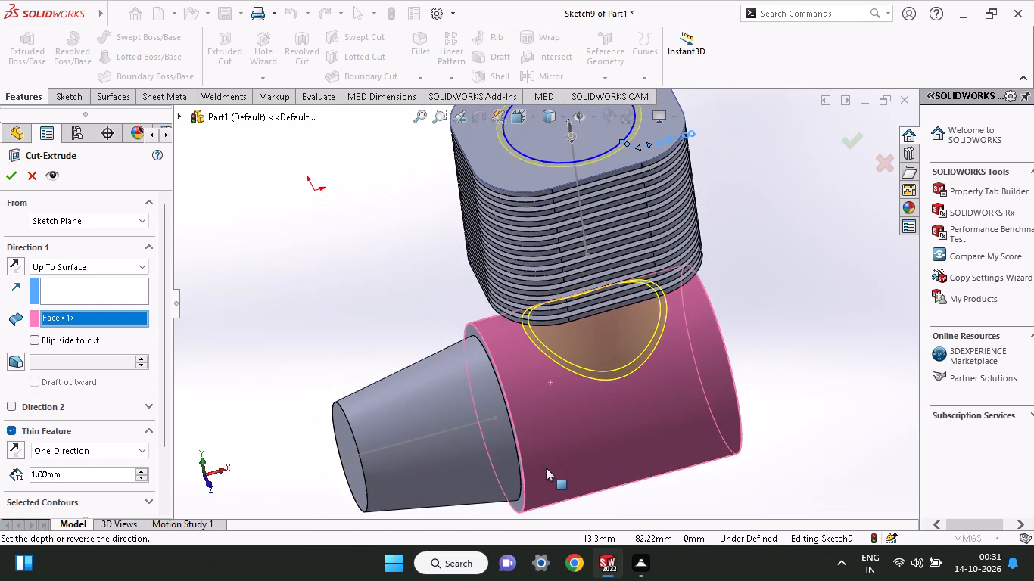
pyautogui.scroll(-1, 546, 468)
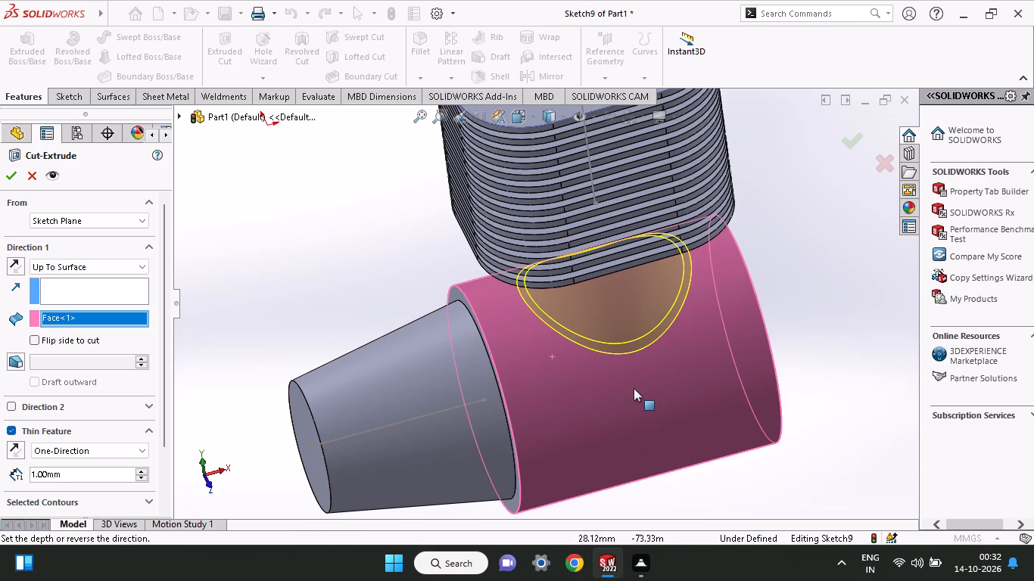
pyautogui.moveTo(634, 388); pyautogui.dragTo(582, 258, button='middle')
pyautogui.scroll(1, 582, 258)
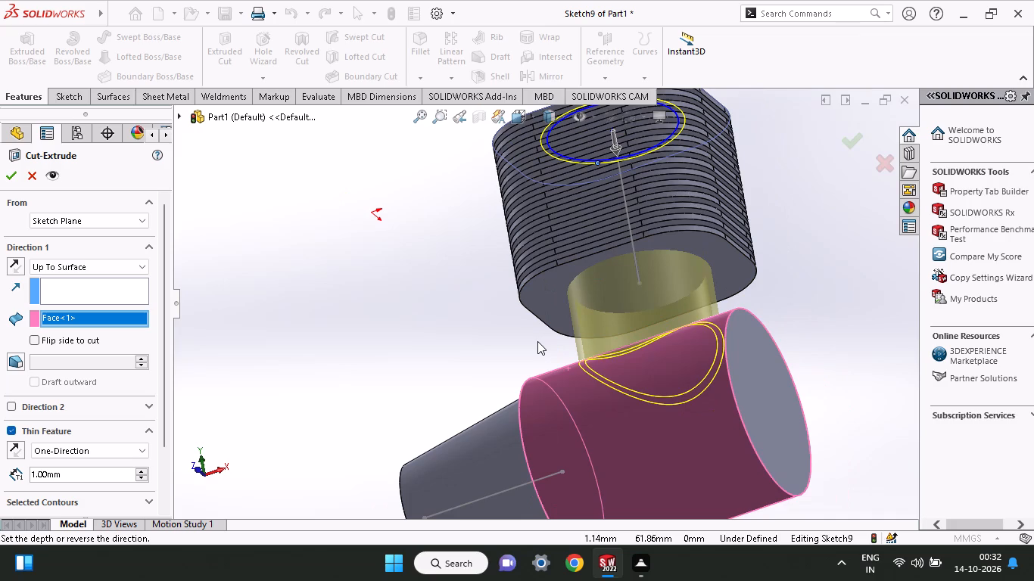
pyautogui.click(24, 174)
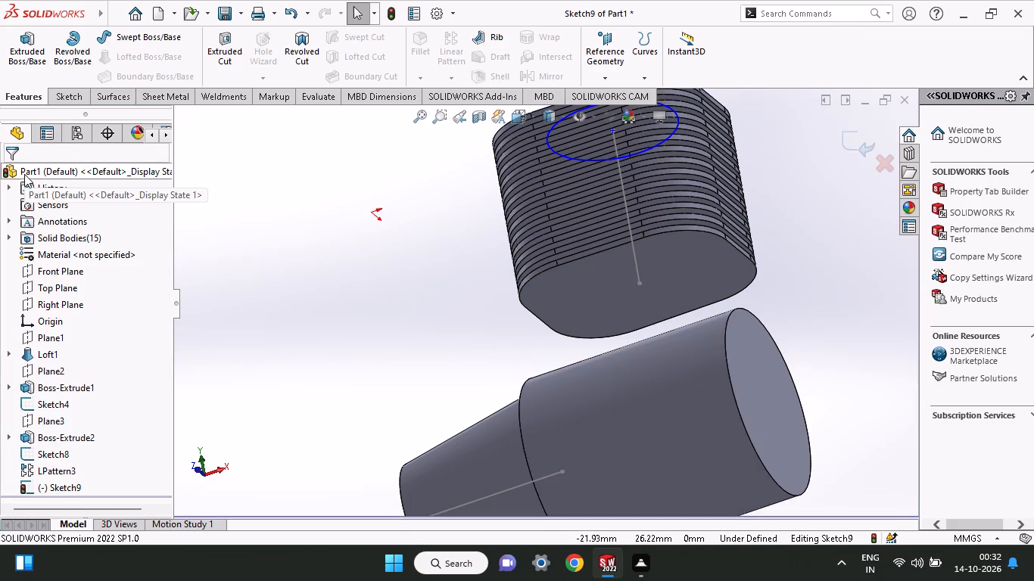
# Close the sketch containing the 21 mm circle.
pyautogui.click(542, 312)
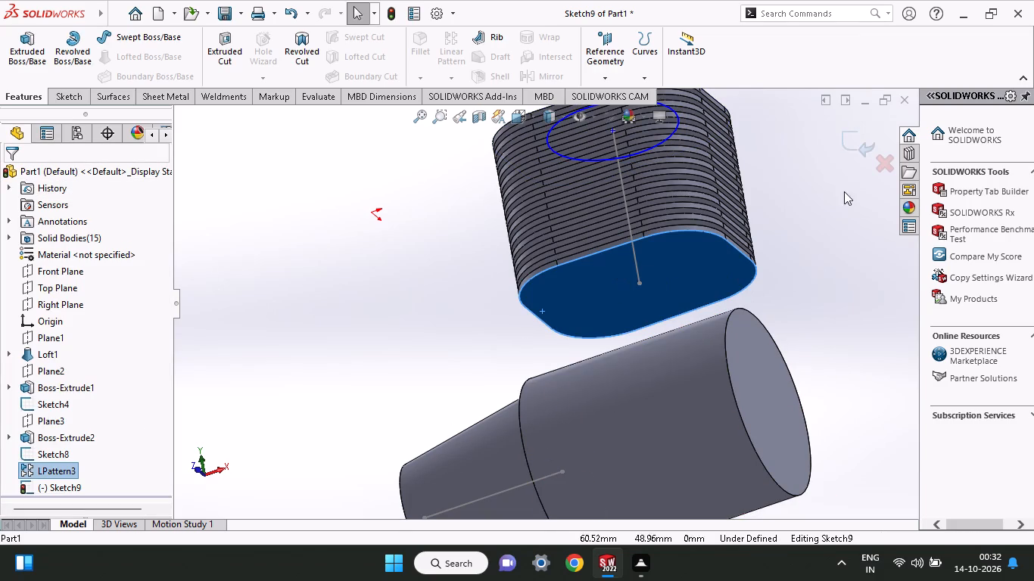
pyautogui.click(849, 155)
pyautogui.click(850, 148)
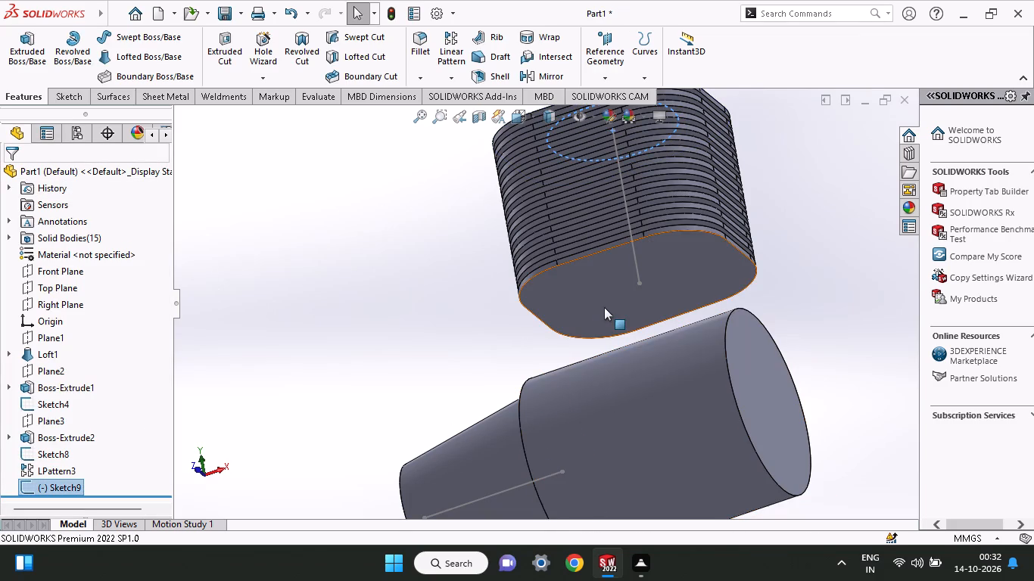
# Start a sketch on the underside of the lowest plate and convert the face's rounded outline into sketch entities.
pyautogui.click(604, 307)
pyautogui.click(671, 269)
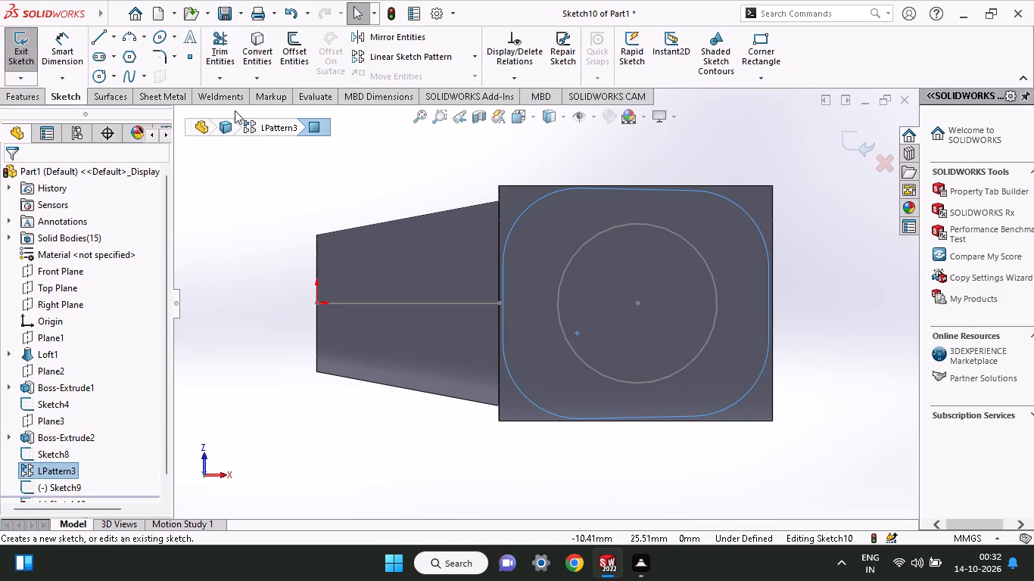
pyautogui.click(92, 42)
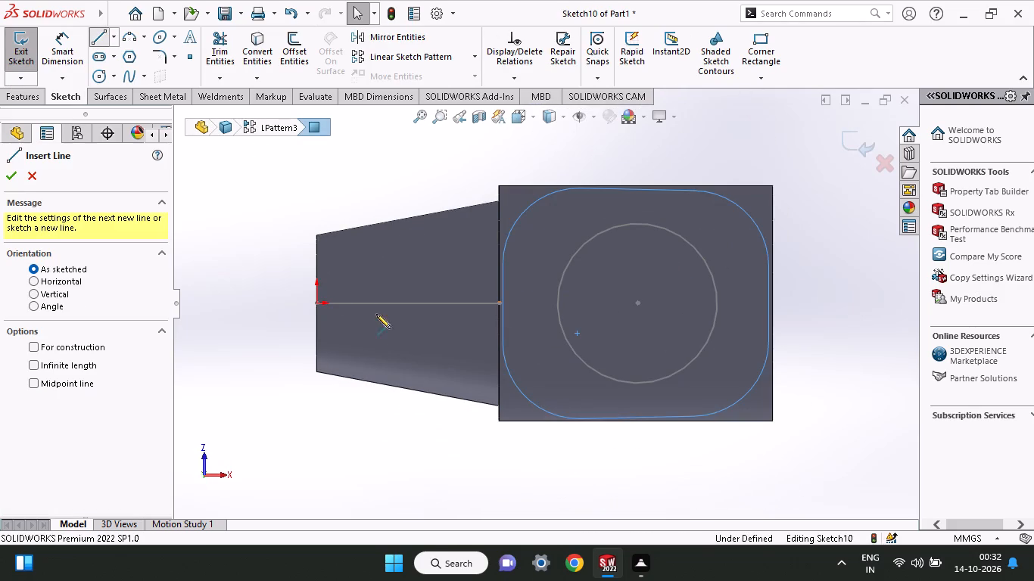
pyautogui.click(34, 179)
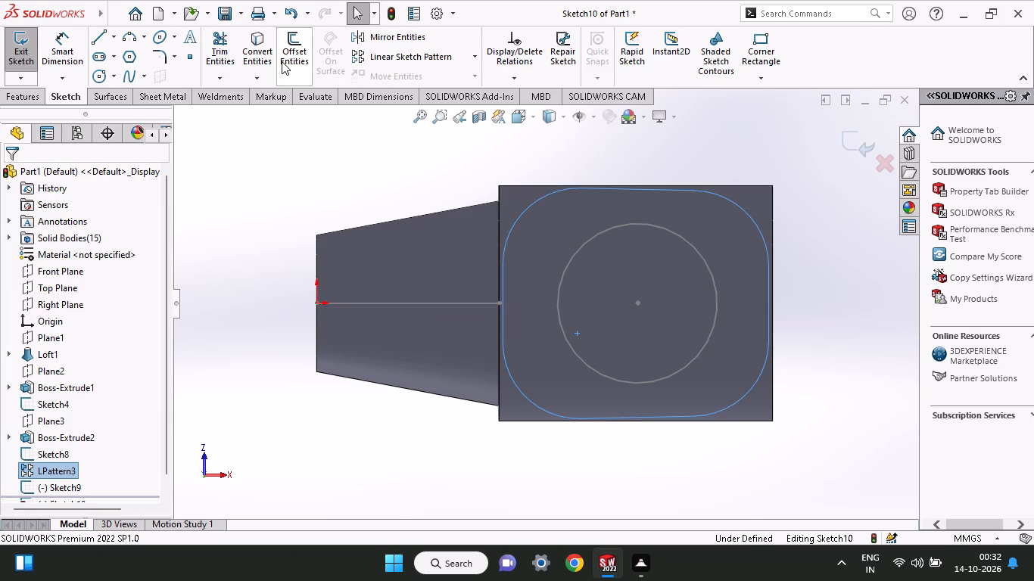
pyautogui.click(265, 56)
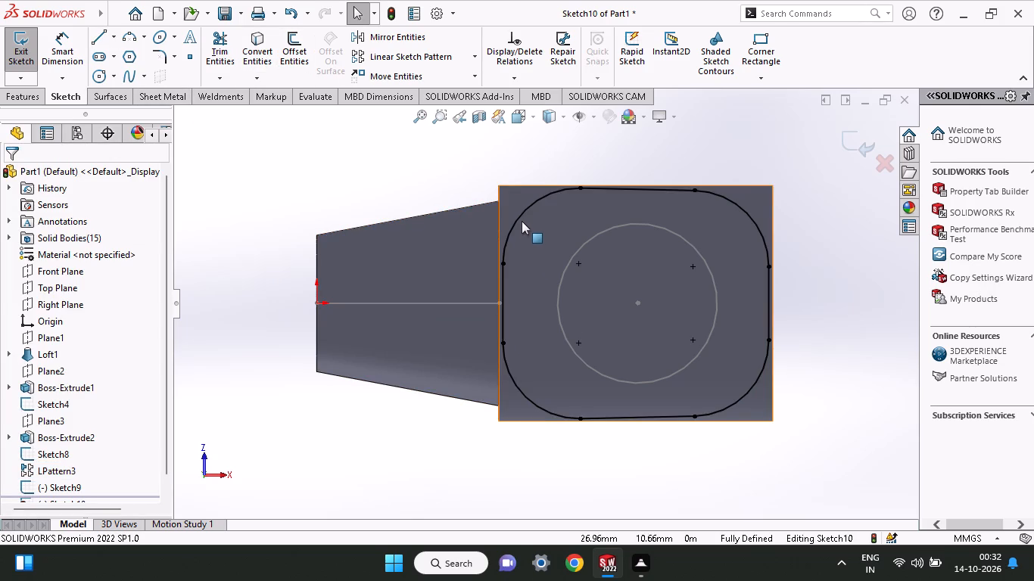
pyautogui.click(522, 219)
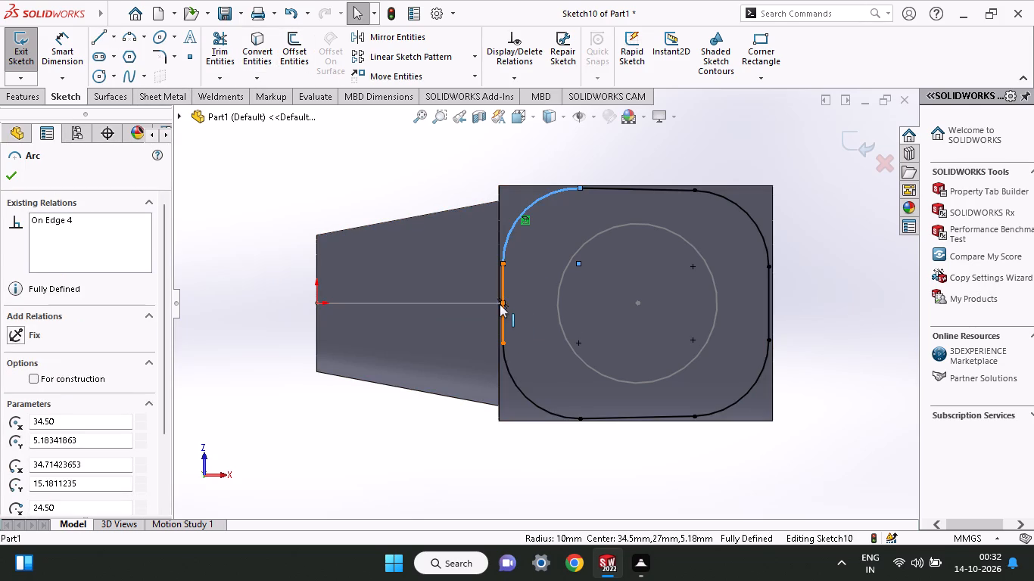
pyautogui.click(386, 204)
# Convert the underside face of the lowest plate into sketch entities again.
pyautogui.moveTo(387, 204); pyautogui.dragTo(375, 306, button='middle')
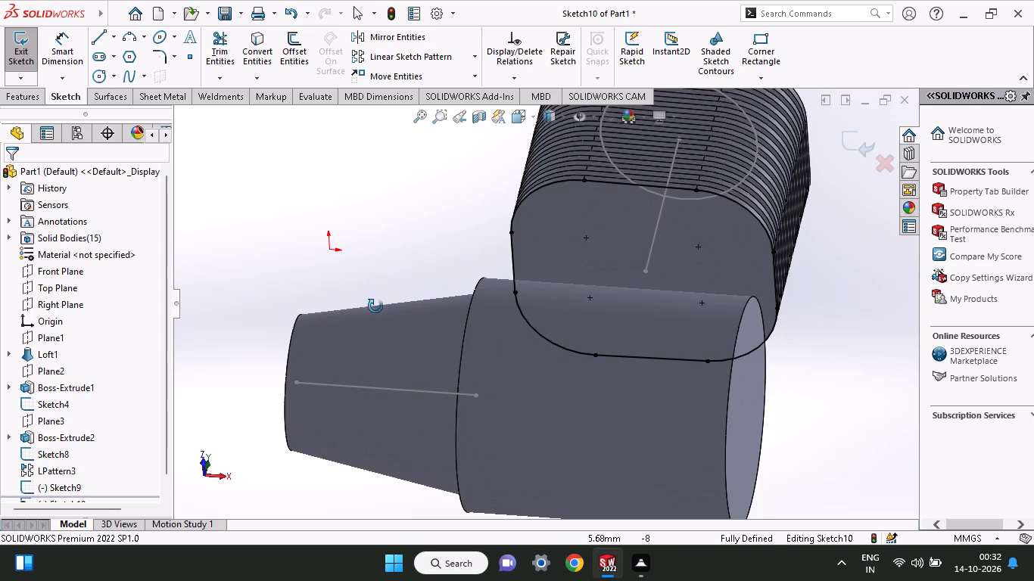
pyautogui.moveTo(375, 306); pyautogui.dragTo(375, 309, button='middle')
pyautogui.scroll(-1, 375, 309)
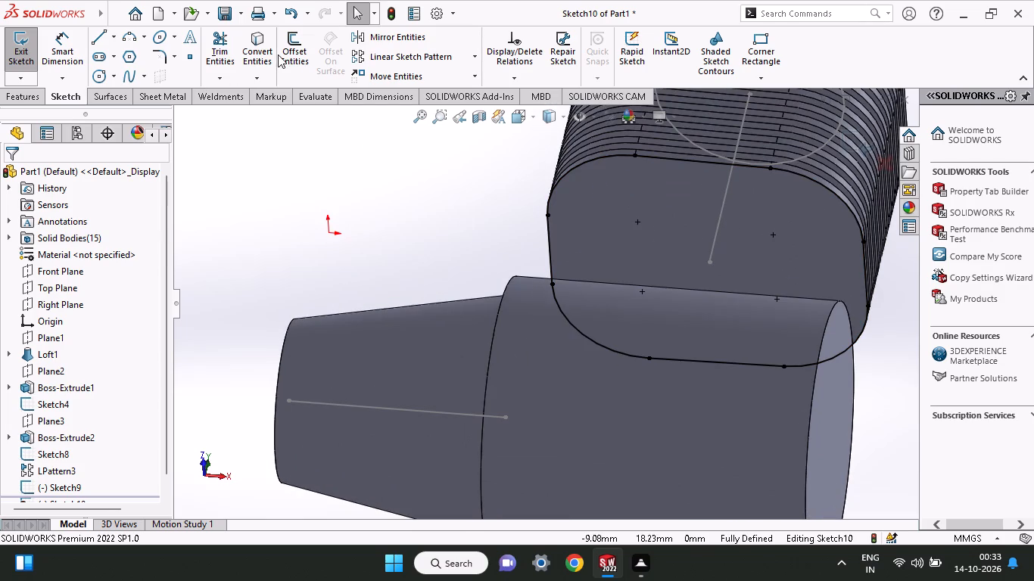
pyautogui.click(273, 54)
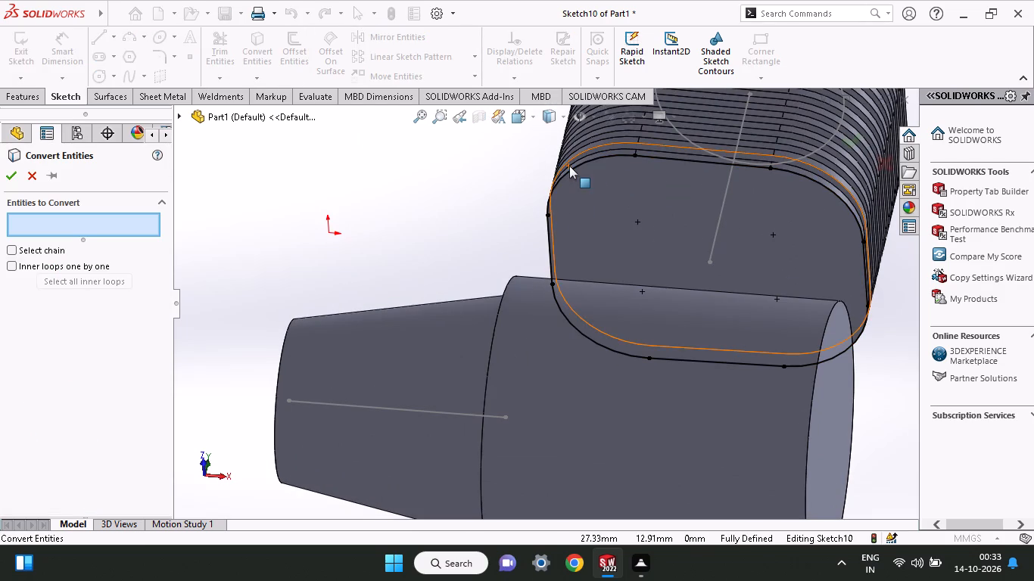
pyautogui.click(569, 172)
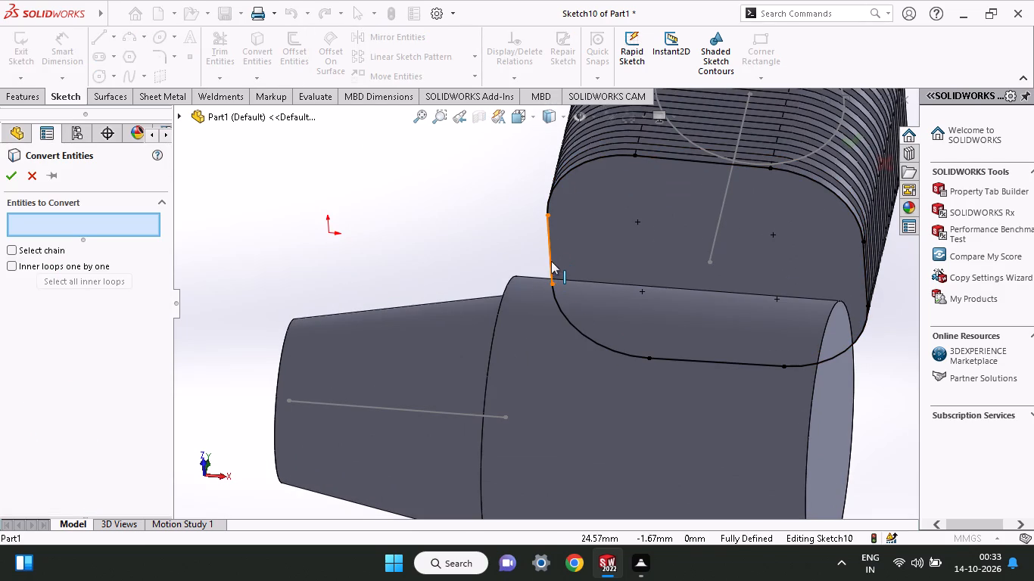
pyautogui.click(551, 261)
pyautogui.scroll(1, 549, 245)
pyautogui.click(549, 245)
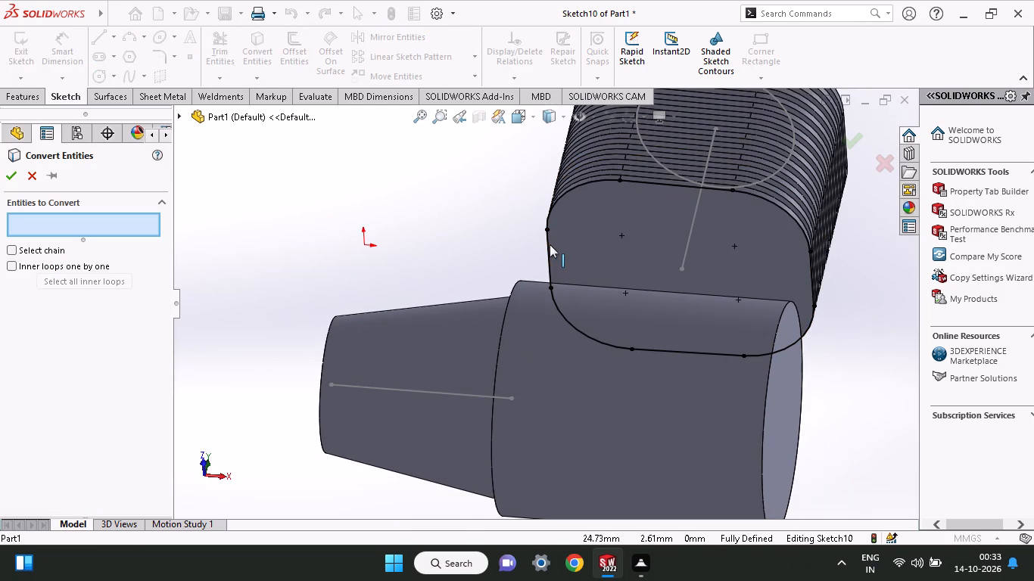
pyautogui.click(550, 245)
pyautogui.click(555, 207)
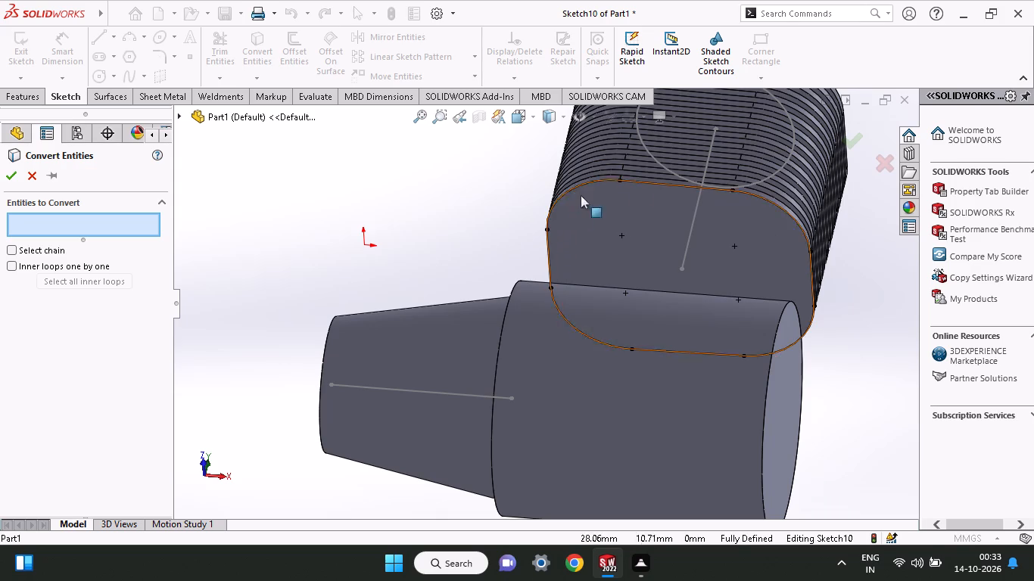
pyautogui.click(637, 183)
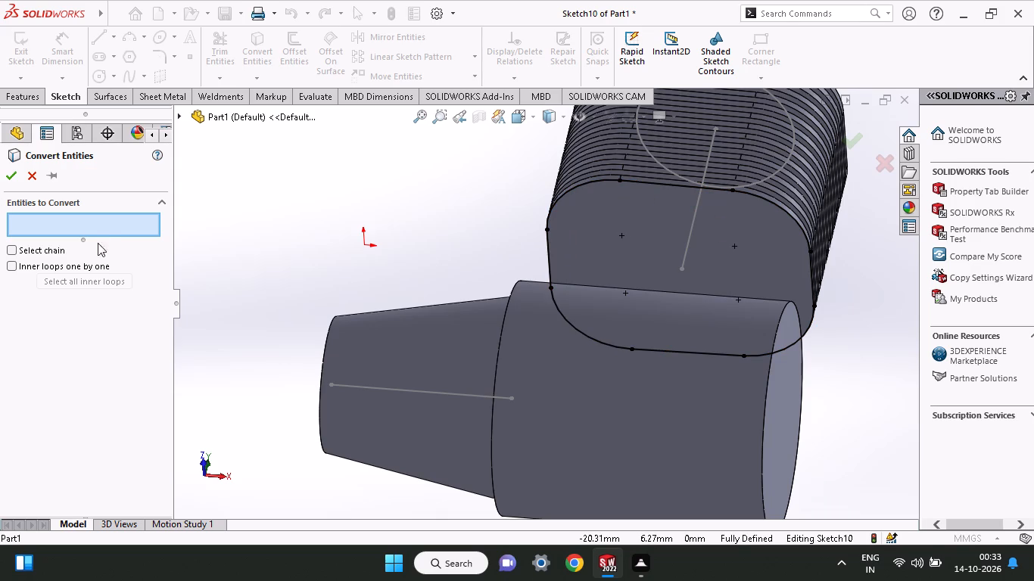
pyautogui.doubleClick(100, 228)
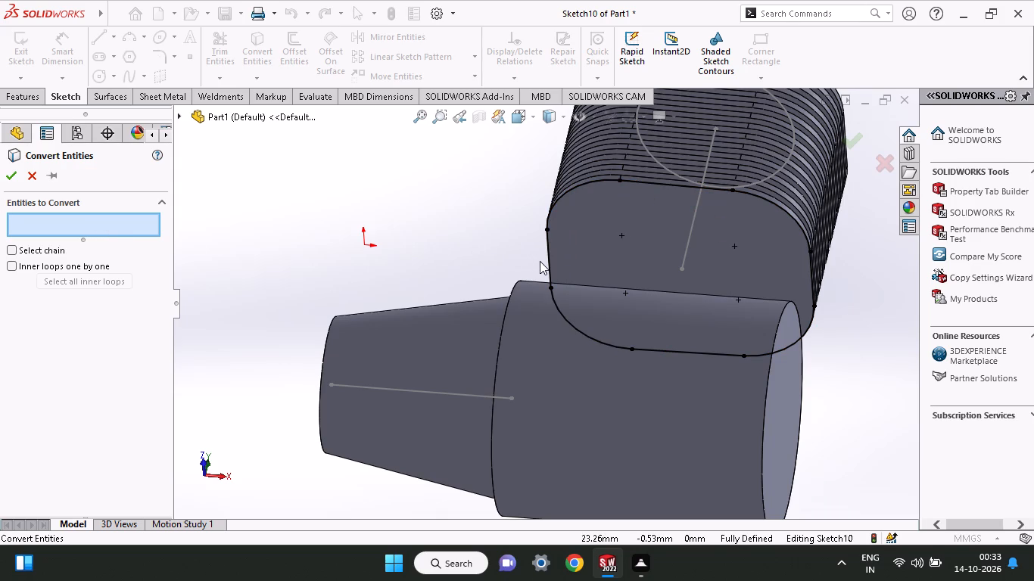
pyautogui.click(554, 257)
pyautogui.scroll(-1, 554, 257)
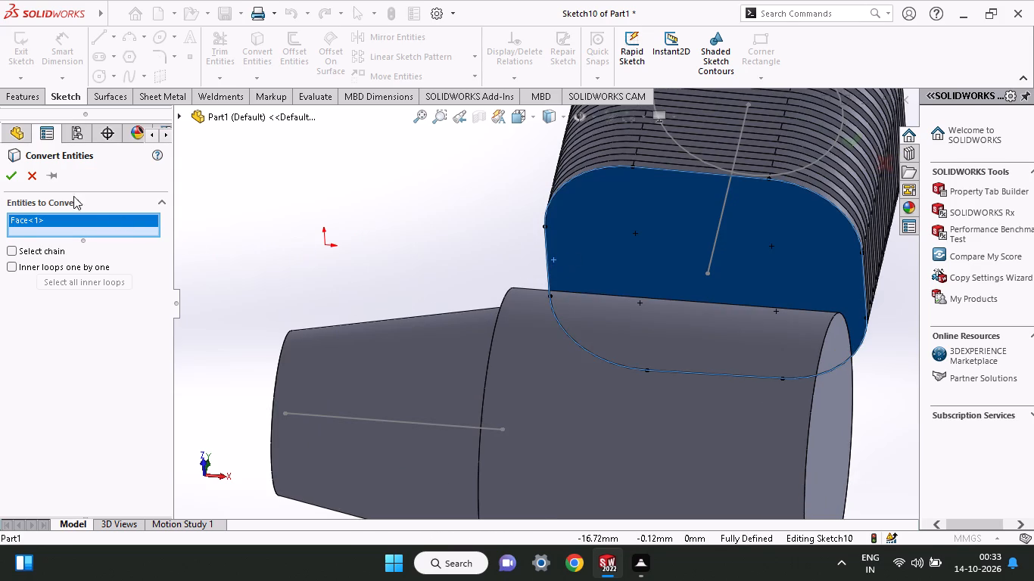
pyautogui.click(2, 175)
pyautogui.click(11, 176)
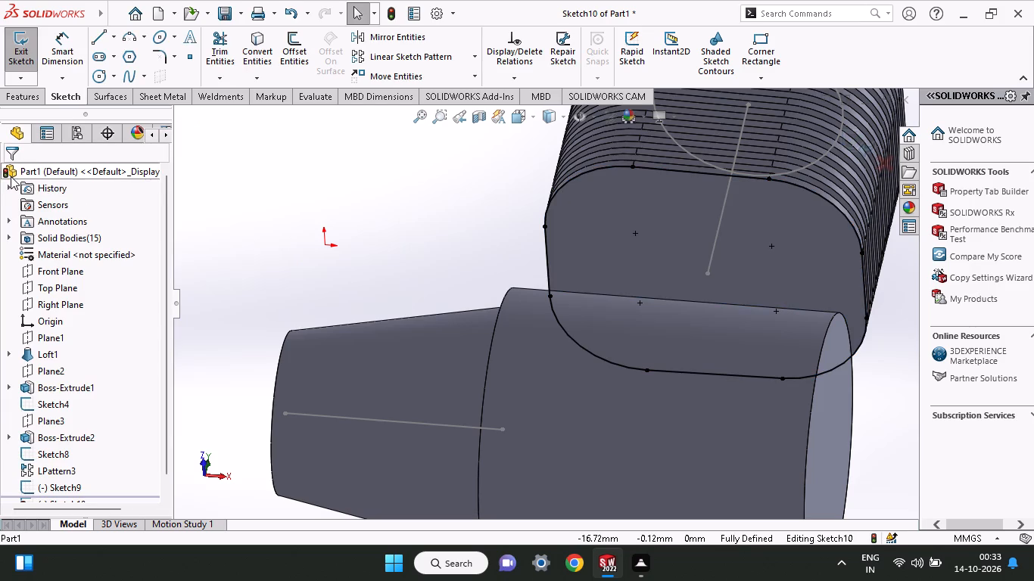
# Offset the underside face's rounded outline inward by 4 mm, using the reversed direction.
pyautogui.click(36, 92)
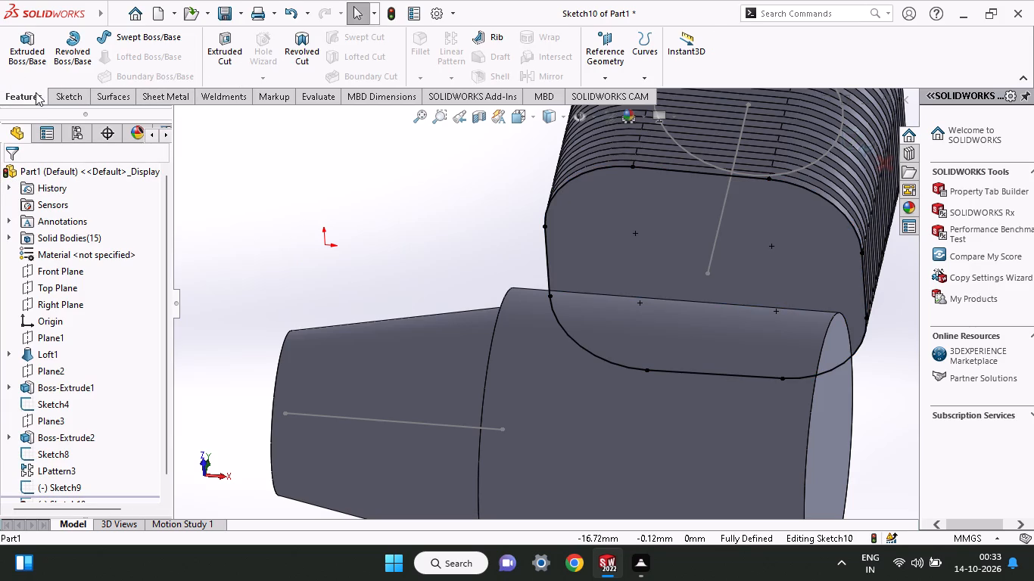
pyautogui.click(73, 97)
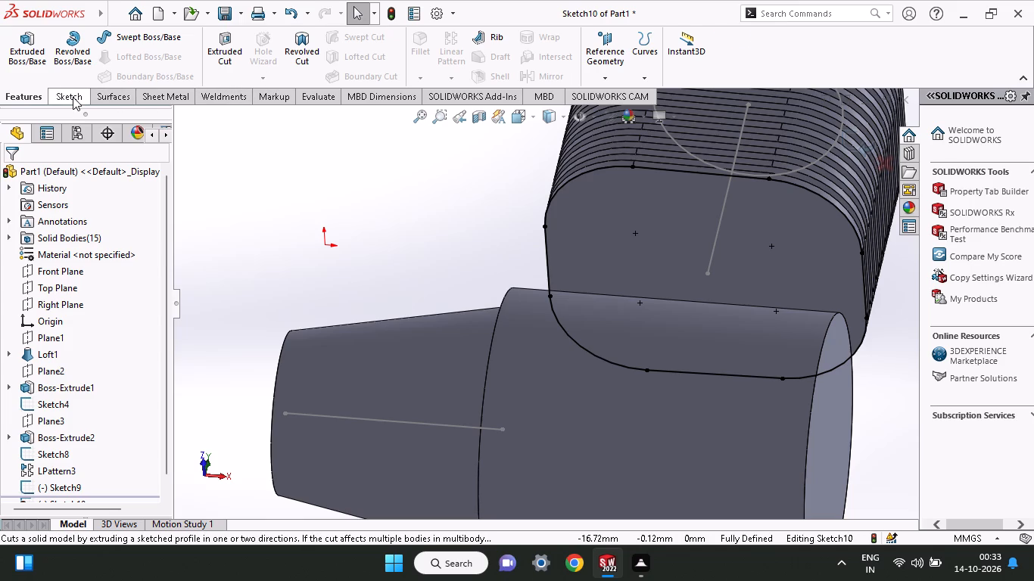
pyautogui.click(298, 59)
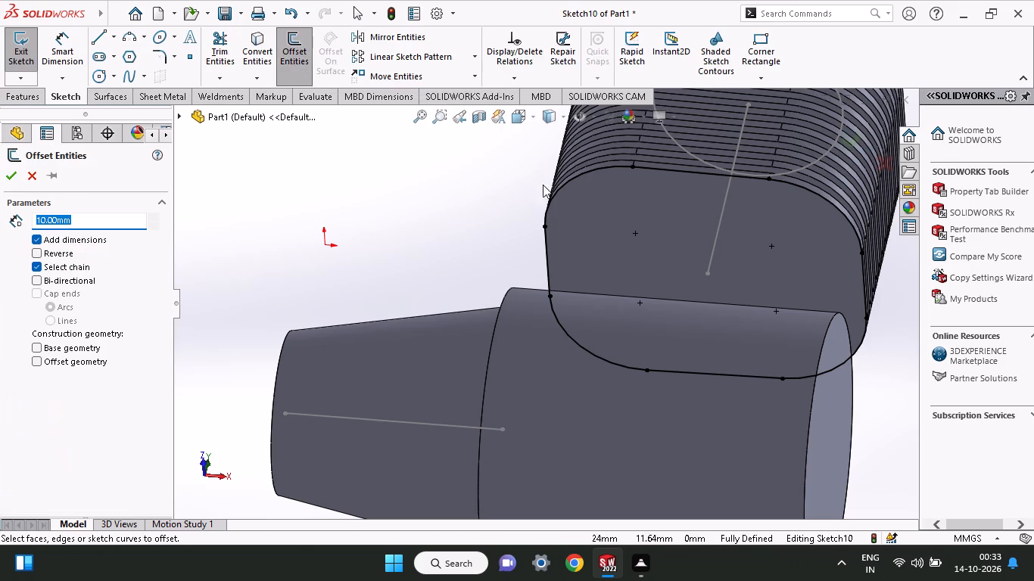
pyautogui.click(559, 207)
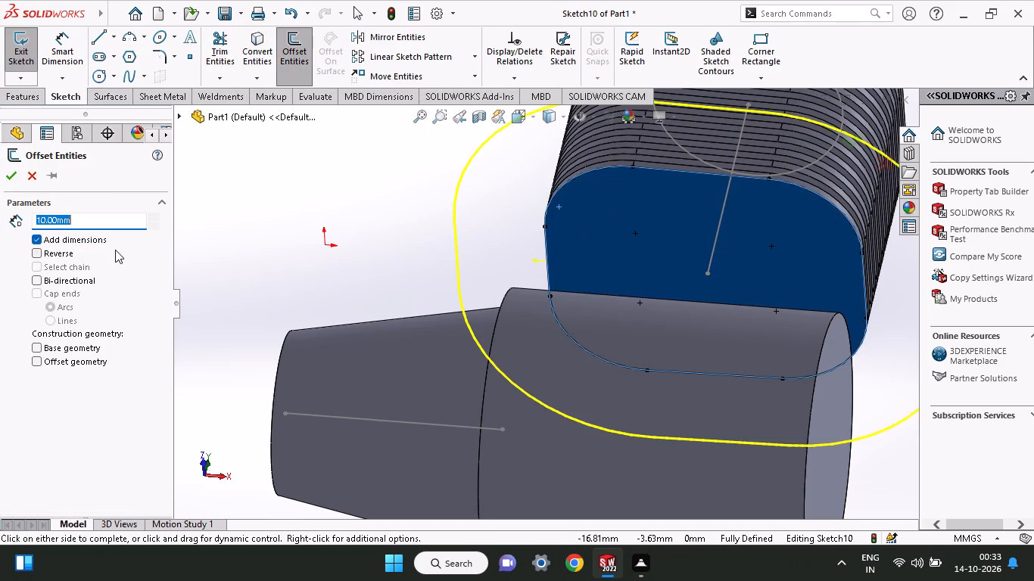
pyautogui.click(50, 252)
pyautogui.moveTo(83, 219); pyautogui.dragTo(79, 221)
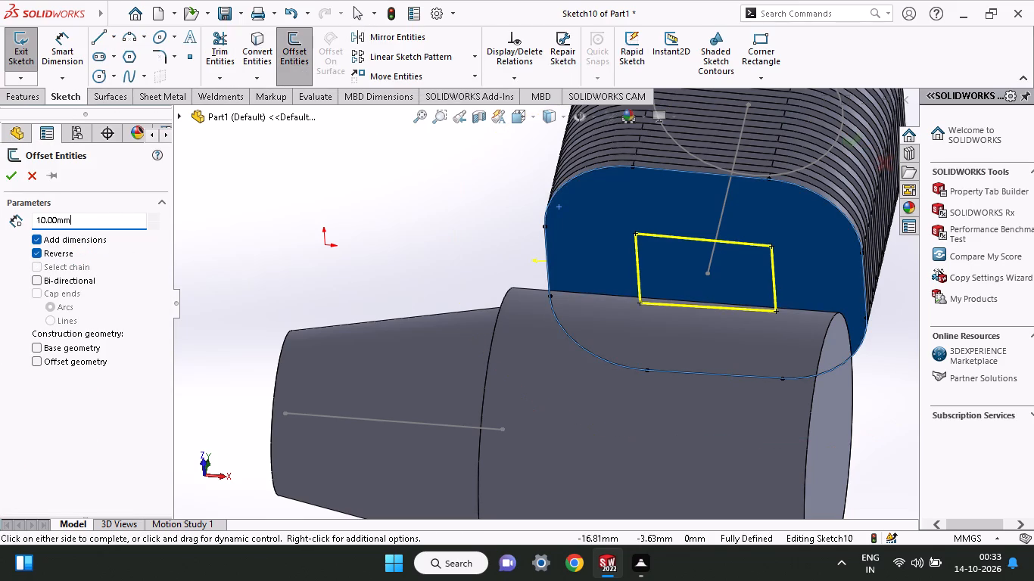
pyautogui.moveTo(79, 221); pyautogui.dragTo(0, 228)
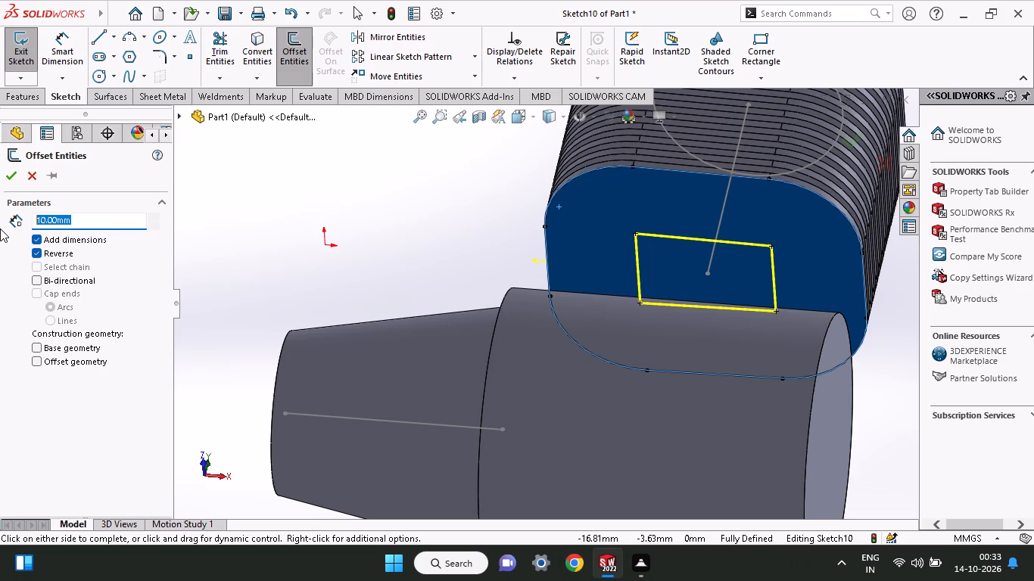
pyautogui.press('4')
pyautogui.press('Return')
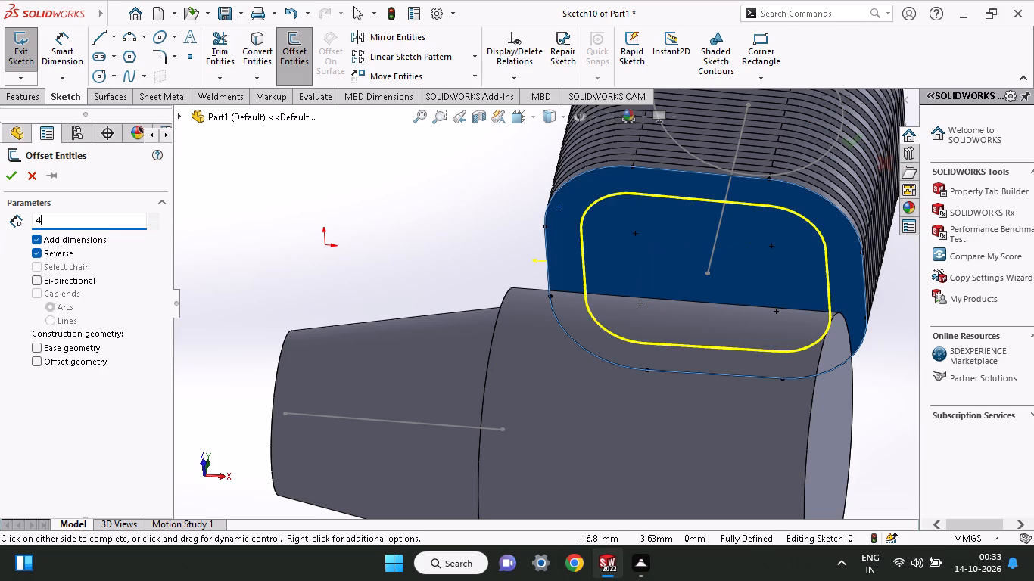
pyautogui.click(9, 182)
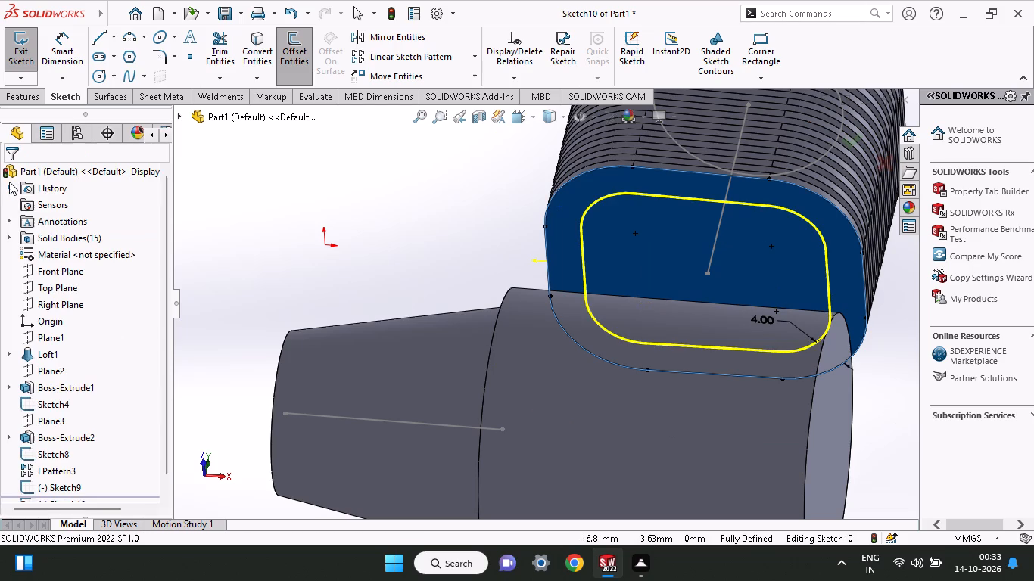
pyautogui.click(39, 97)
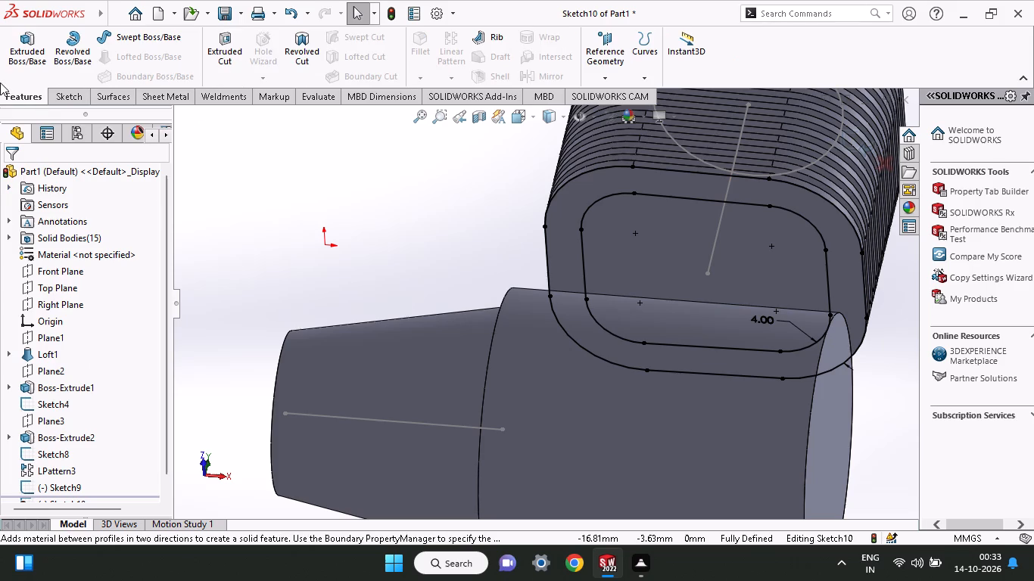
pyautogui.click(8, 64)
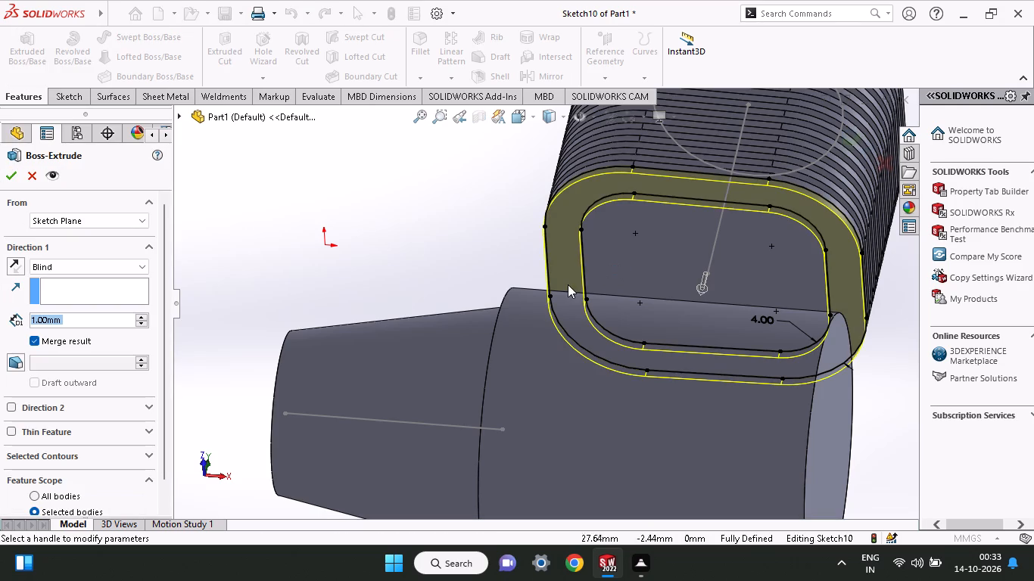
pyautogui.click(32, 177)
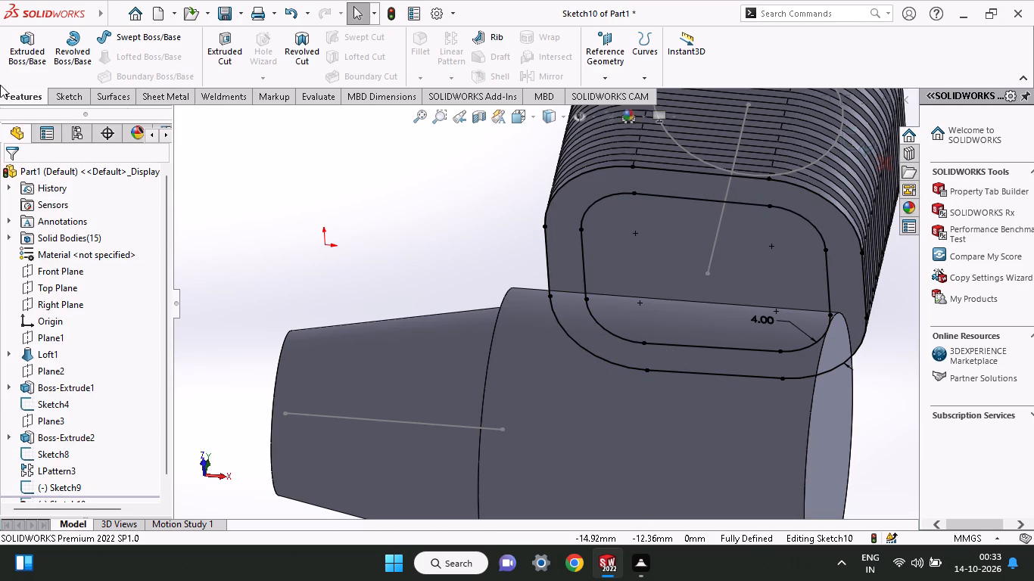
# Power-trim away all segments of the outer rounded outline, keeping only the inner offset loop.
pyautogui.click(57, 98)
pyautogui.click(229, 57)
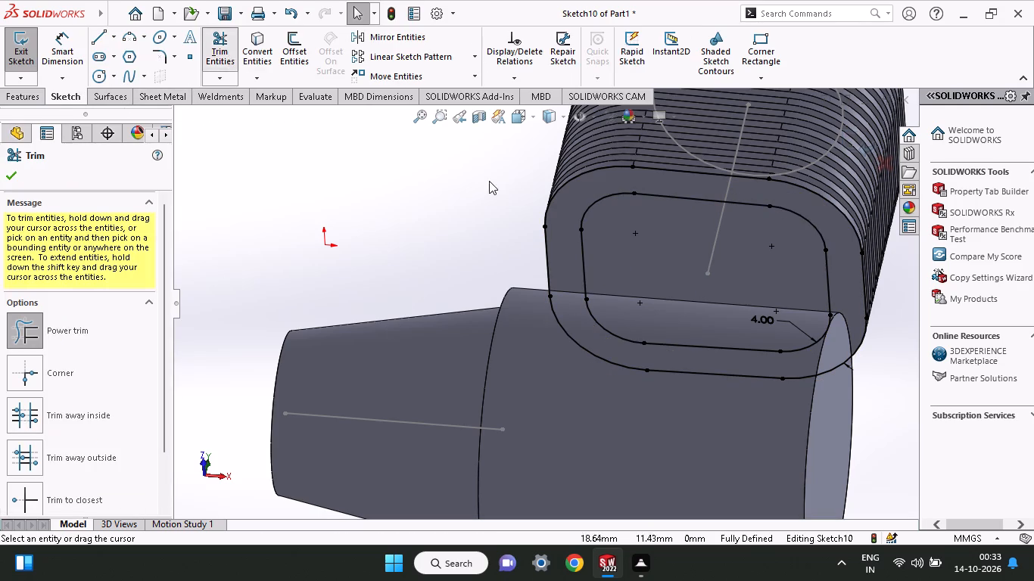
pyautogui.moveTo(565, 235); pyautogui.dragTo(508, 282)
pyautogui.moveTo(558, 210); pyautogui.dragTo(656, 132)
pyautogui.scroll(1, 656, 141)
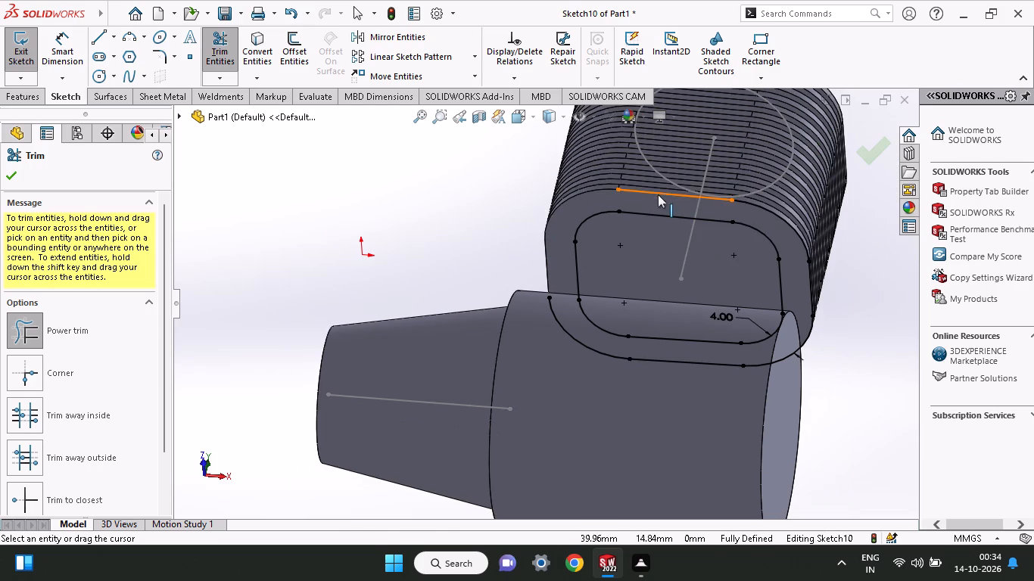
pyautogui.moveTo(660, 207); pyautogui.dragTo(710, 173)
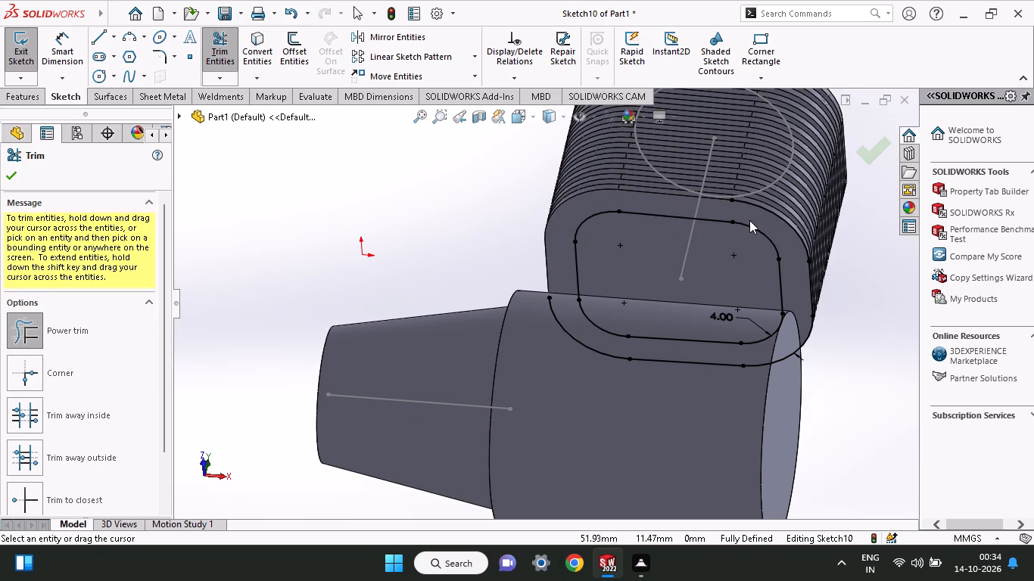
pyautogui.moveTo(749, 220); pyautogui.dragTo(815, 185)
pyautogui.moveTo(796, 297); pyautogui.dragTo(840, 274)
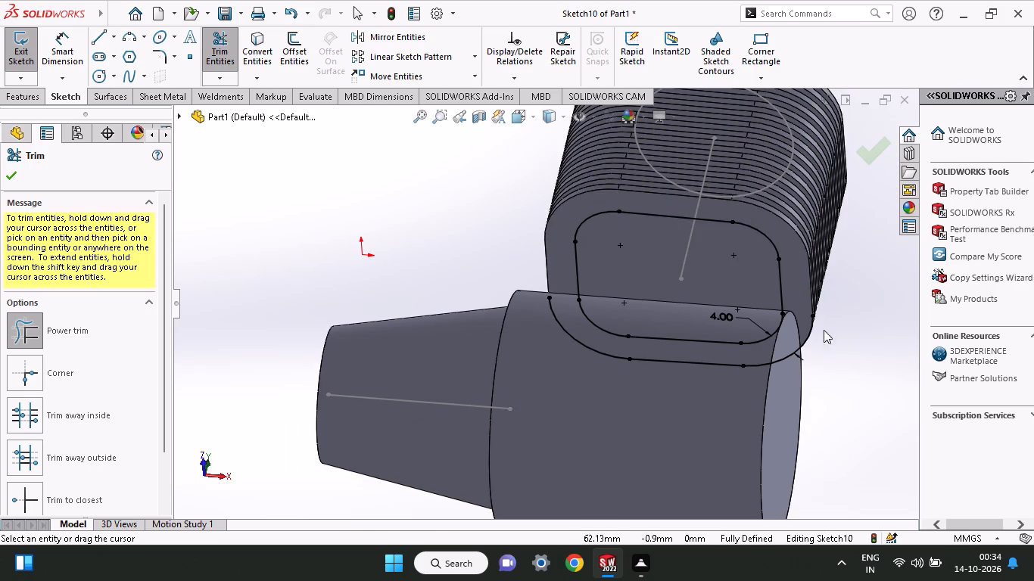
pyautogui.moveTo(821, 343); pyautogui.dragTo(801, 401, button='middle')
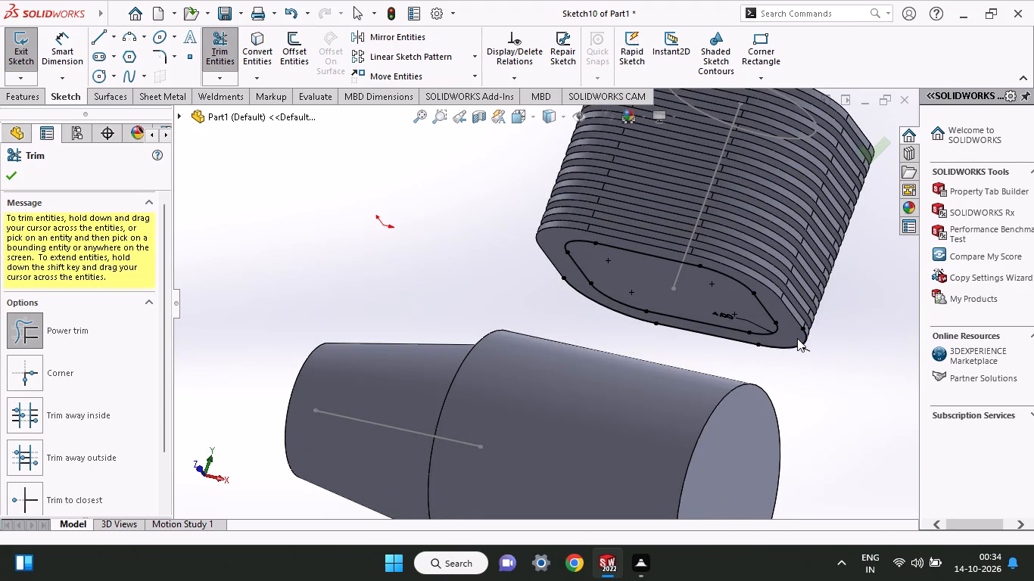
pyautogui.moveTo(797, 337); pyautogui.dragTo(805, 387)
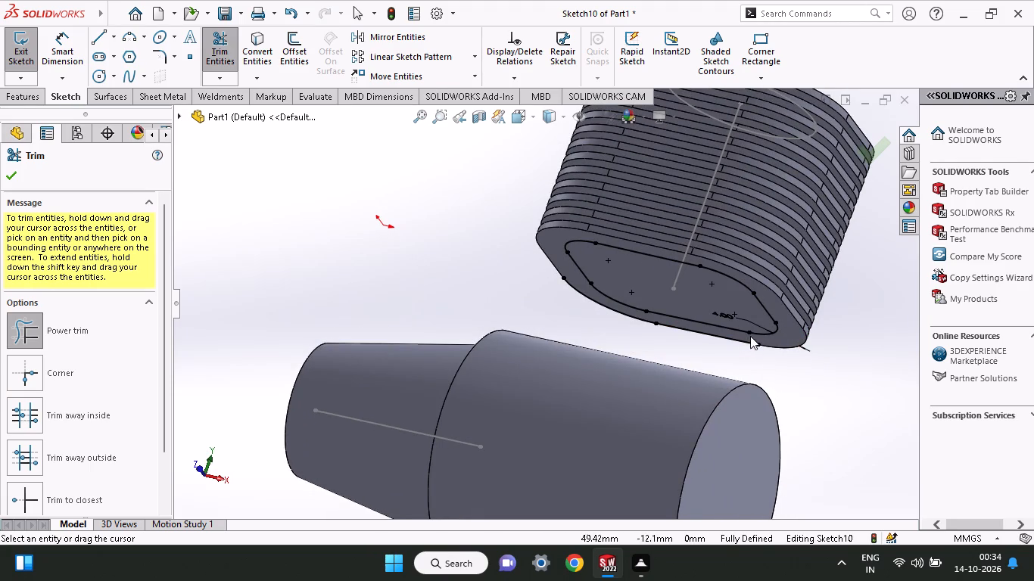
pyautogui.moveTo(750, 336); pyautogui.dragTo(717, 364)
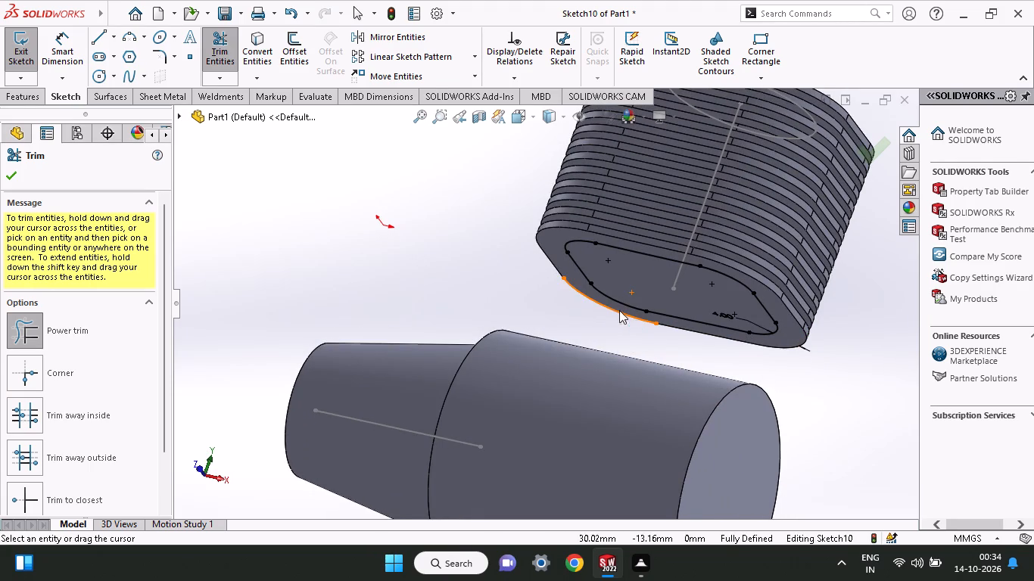
pyautogui.scroll(-1, 632, 310)
pyautogui.click(632, 310)
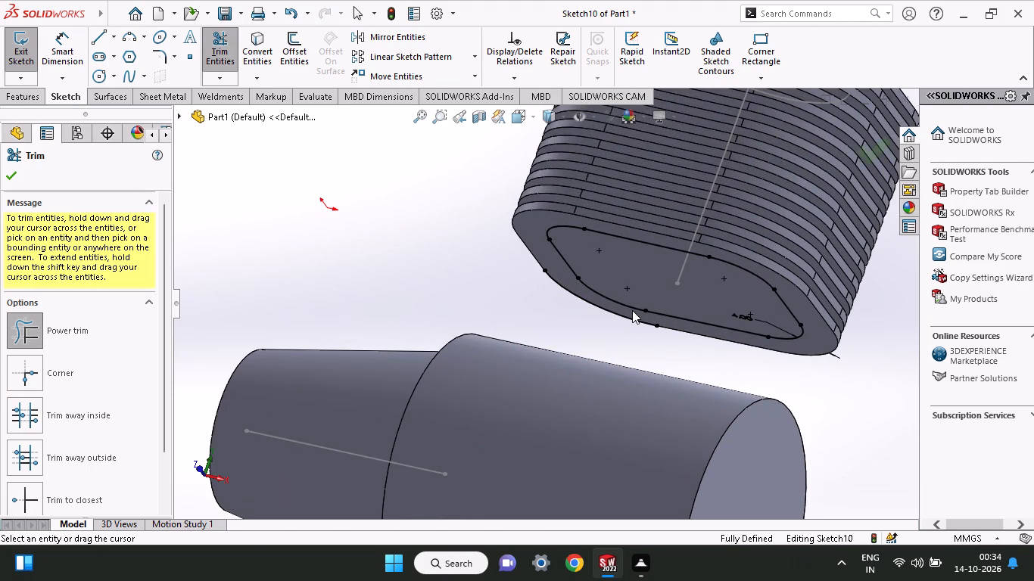
pyautogui.moveTo(632, 310); pyautogui.dragTo(668, 266, button='middle')
pyautogui.moveTo(590, 248); pyautogui.dragTo(555, 295)
# Extrude the inner offset loop from the lowest plate with Up To Surface, ending on the large cylinder's curved face.
pyautogui.moveTo(529, 253); pyautogui.dragTo(502, 308, button='middle')
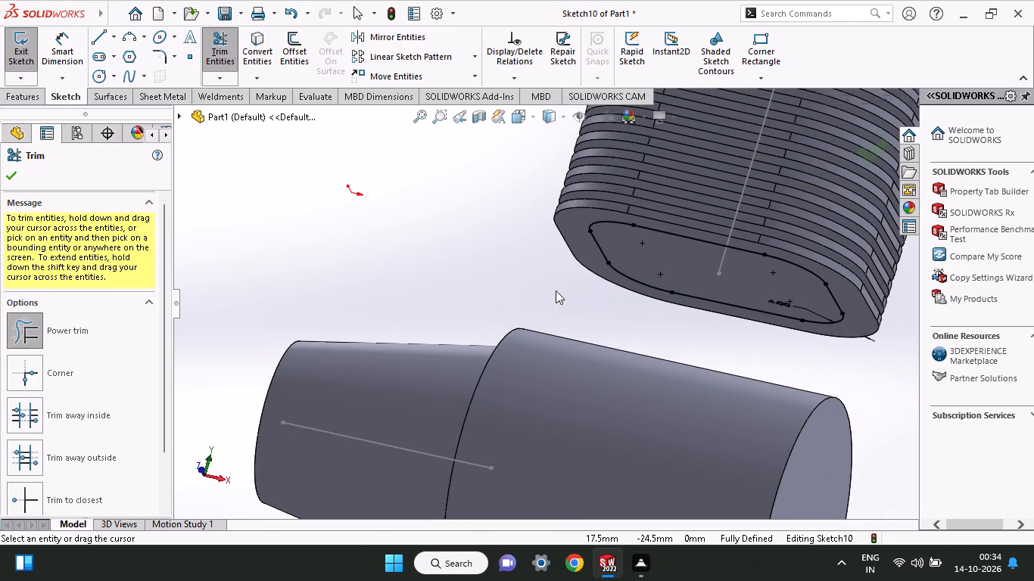
pyautogui.click(30, 94)
pyautogui.click(24, 48)
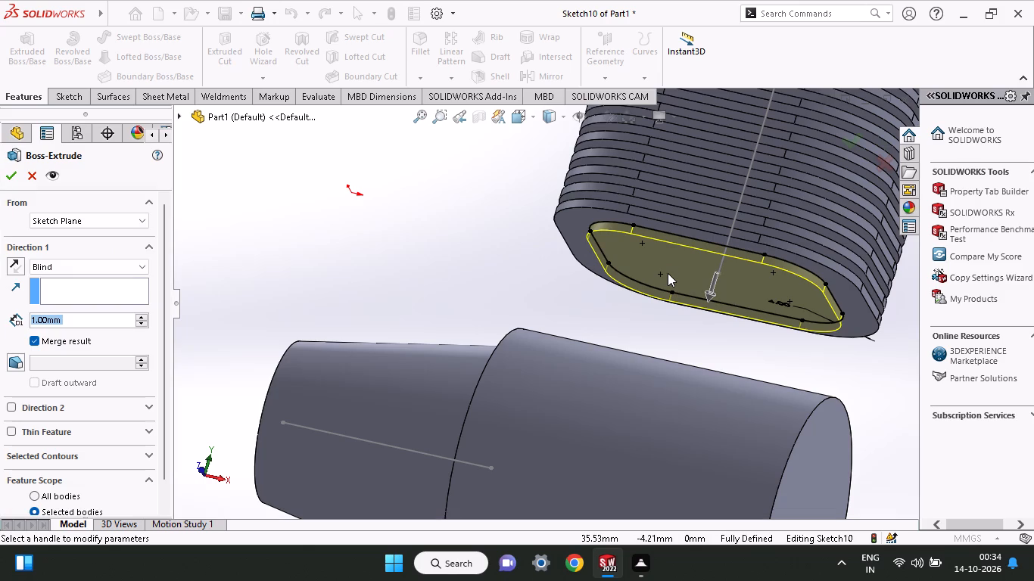
pyautogui.click(88, 263)
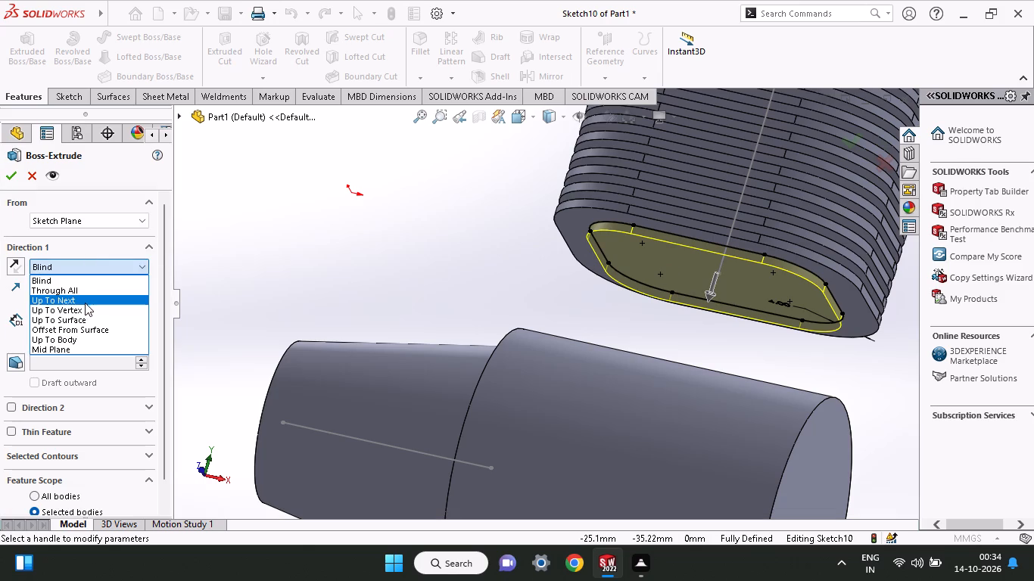
pyautogui.click(70, 320)
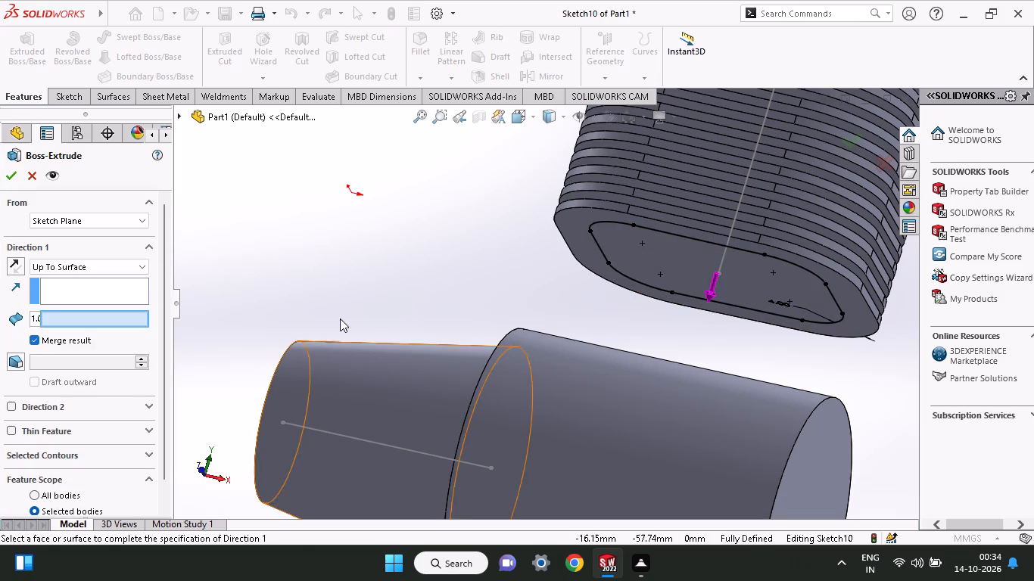
pyautogui.moveTo(363, 280); pyautogui.dragTo(357, 365, button='middle')
pyautogui.click(620, 345)
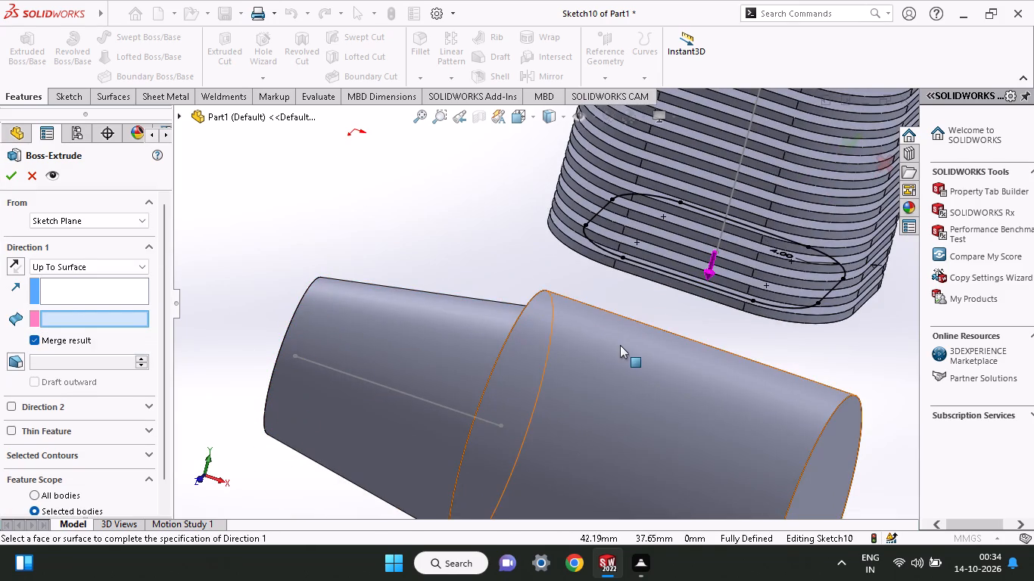
pyautogui.moveTo(322, 231); pyautogui.dragTo(352, 266, button='middle')
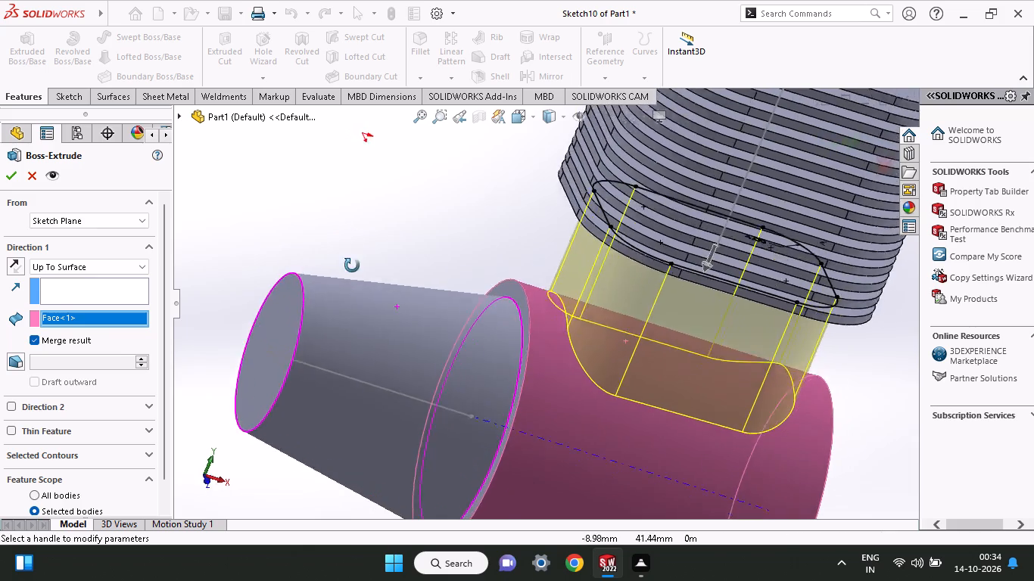
pyautogui.moveTo(352, 266); pyautogui.dragTo(339, 226, button='middle')
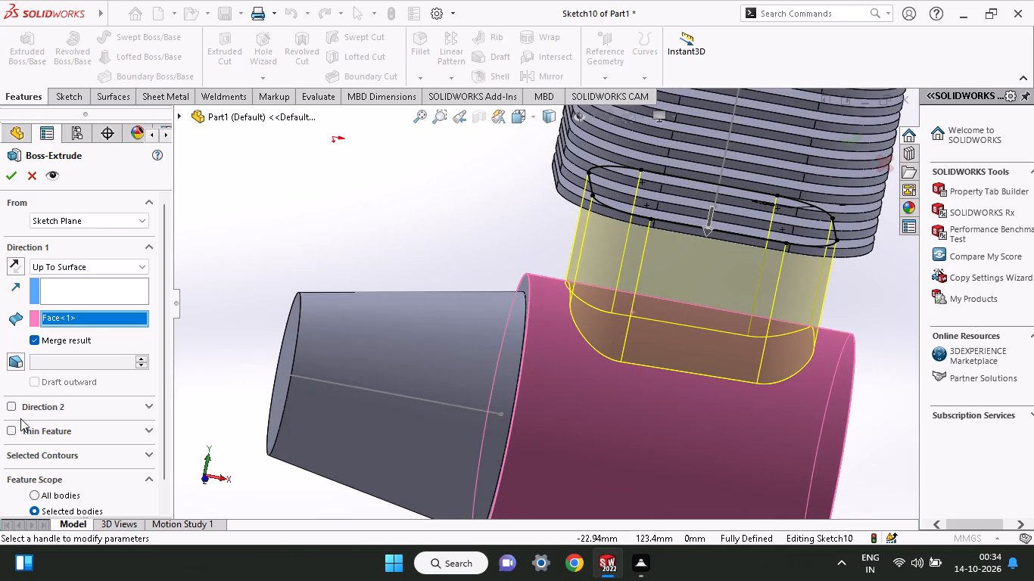
# Enable inward draft on the neck extrusion, try 15 degrees, and set the angle to 16 degrees.
pyautogui.click(14, 364)
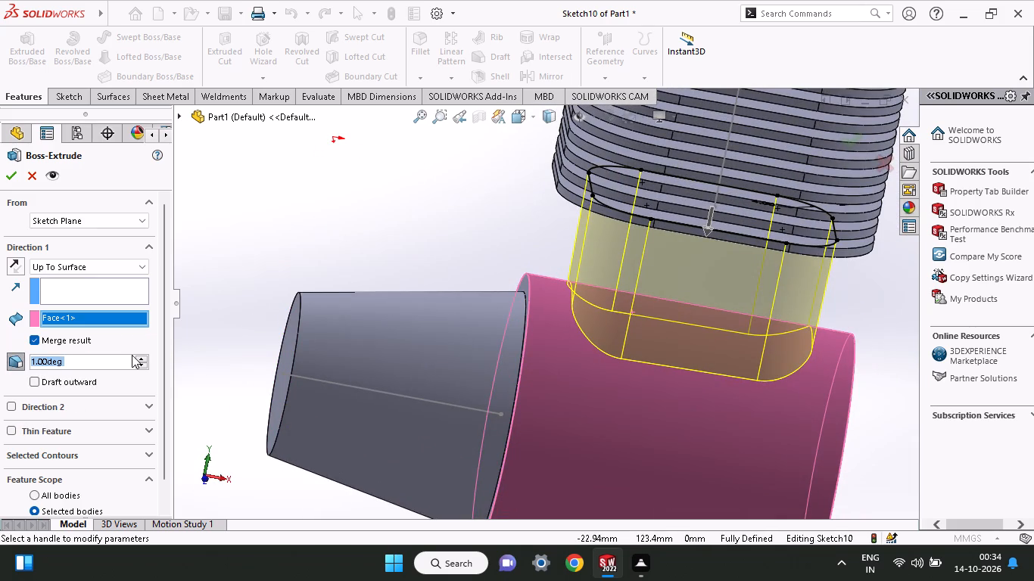
pyautogui.moveTo(388, 354); pyautogui.dragTo(391, 348, button='middle')
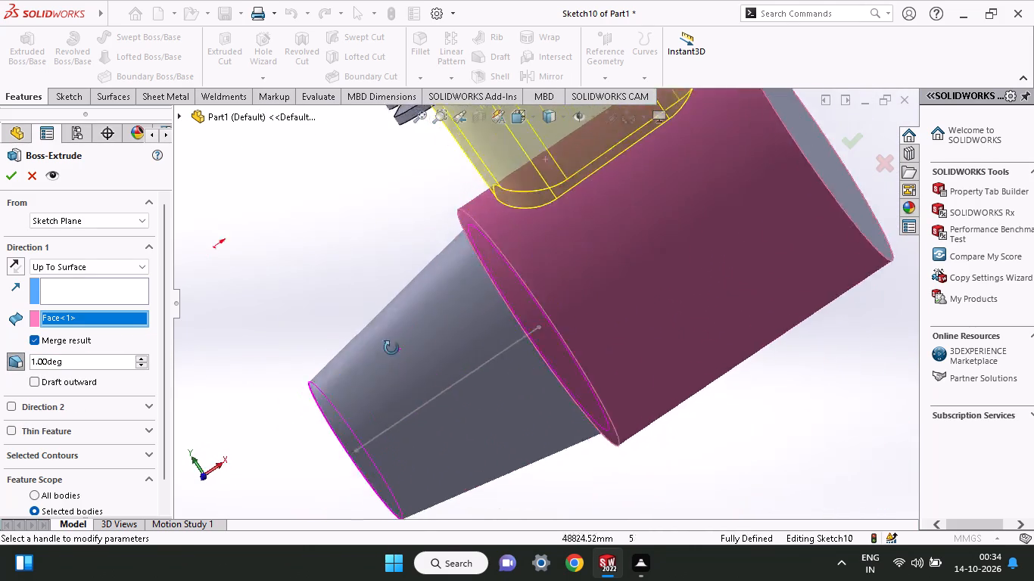
pyautogui.moveTo(391, 348); pyautogui.dragTo(434, 322, button='middle')
pyautogui.scroll(1, 434, 322)
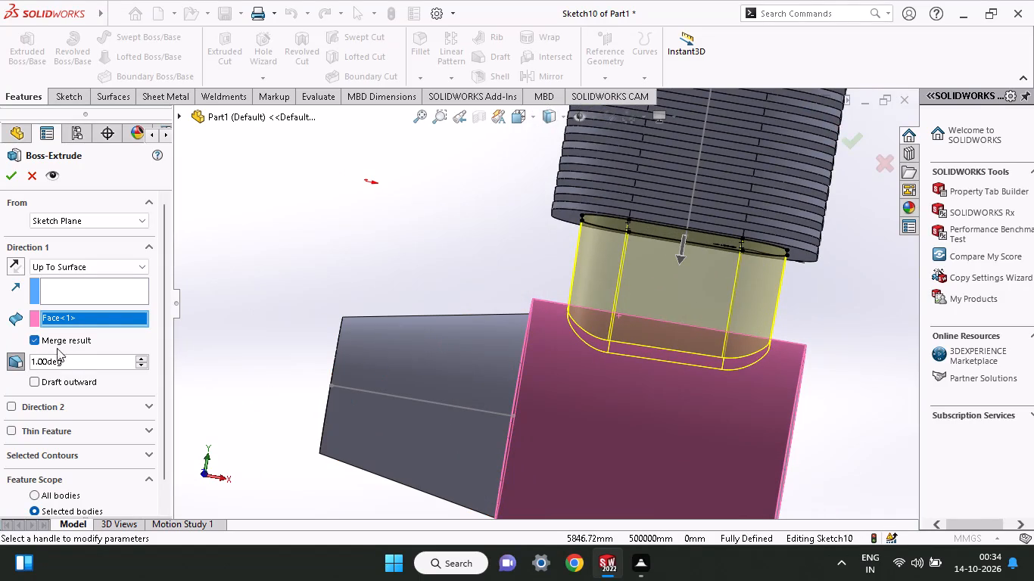
pyautogui.moveTo(66, 359); pyautogui.dragTo(0, 366)
pyautogui.write('15')
pyautogui.press('Return')
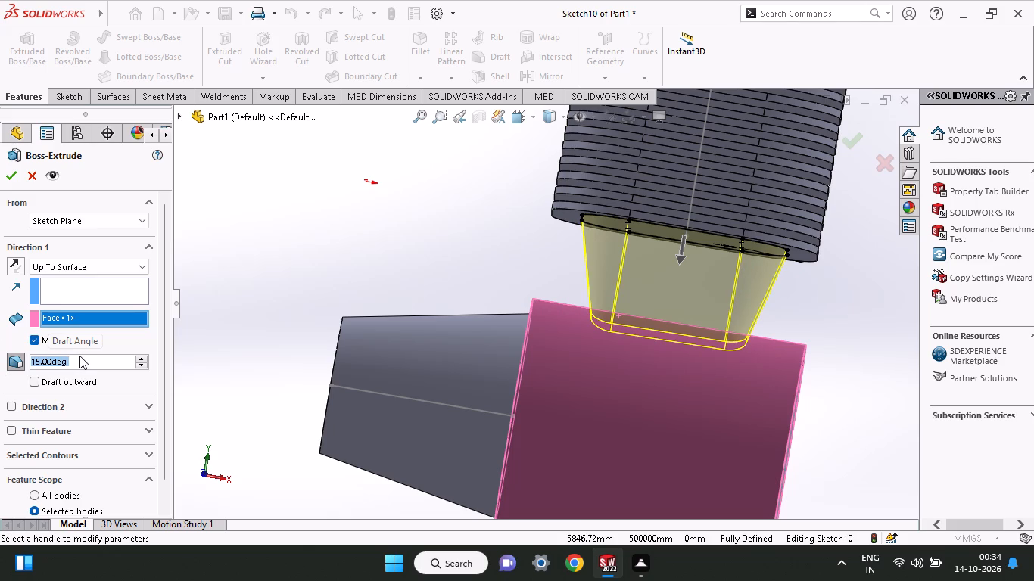
pyautogui.write('16')
pyautogui.press('Return')
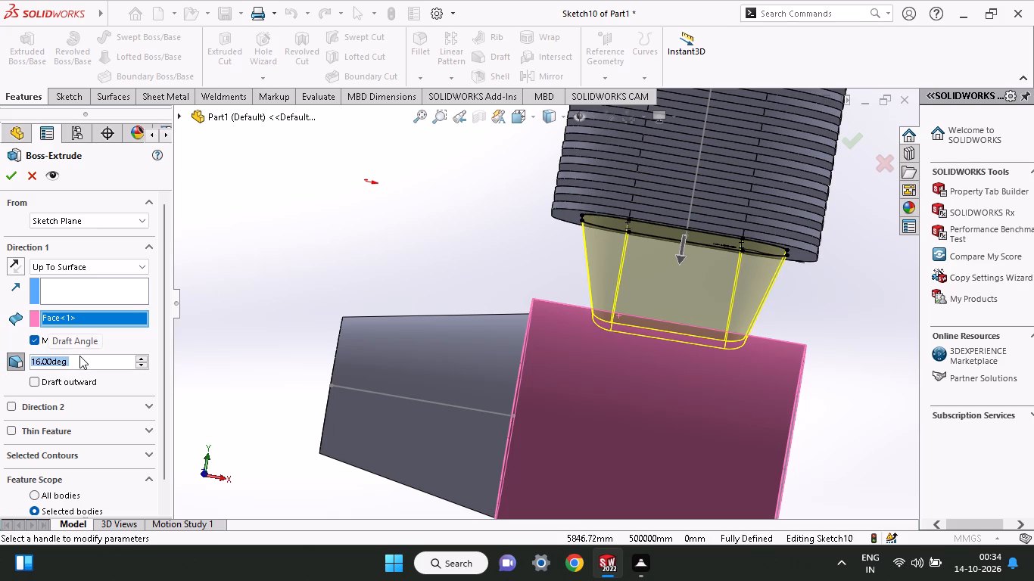
pyautogui.moveTo(84, 357); pyautogui.dragTo(66, 365)
pyautogui.write('16')
pyautogui.press('Return')
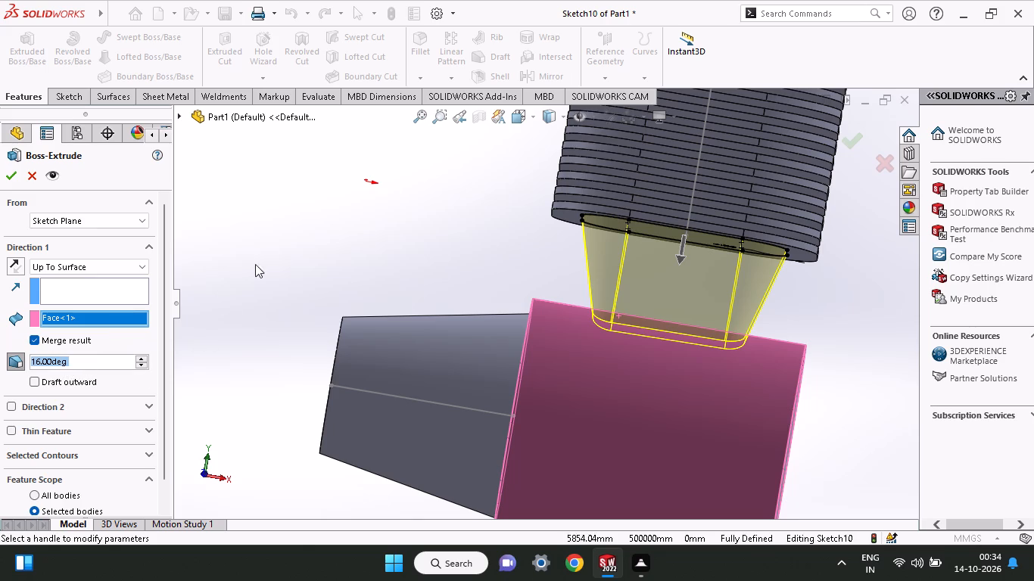
# Examine the drafted neck preview from several angles, including where it meets the plate stack and the cylinder.
pyautogui.moveTo(266, 248); pyautogui.dragTo(247, 294, button='middle')
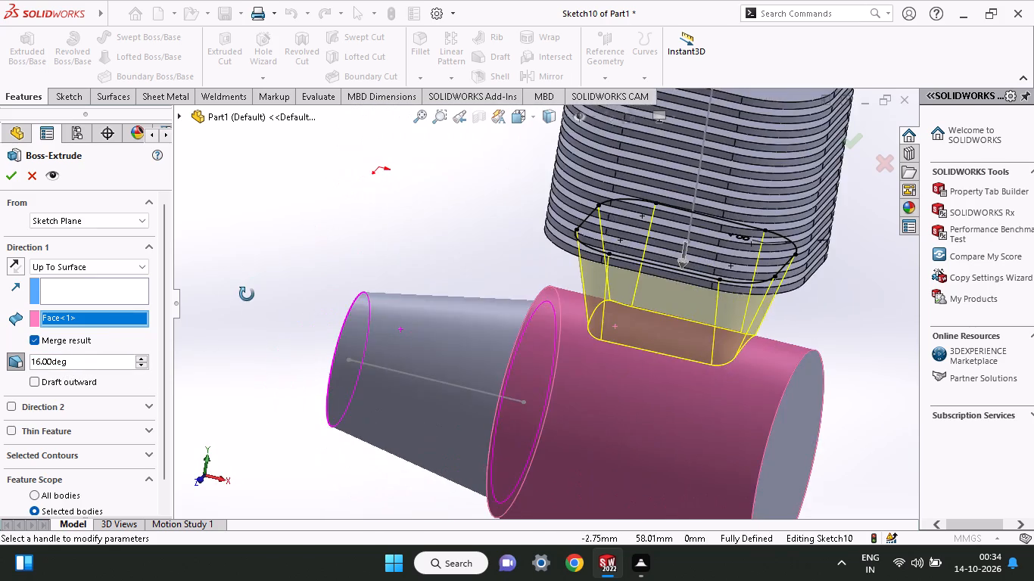
pyautogui.moveTo(247, 294); pyautogui.dragTo(247, 272, button='middle')
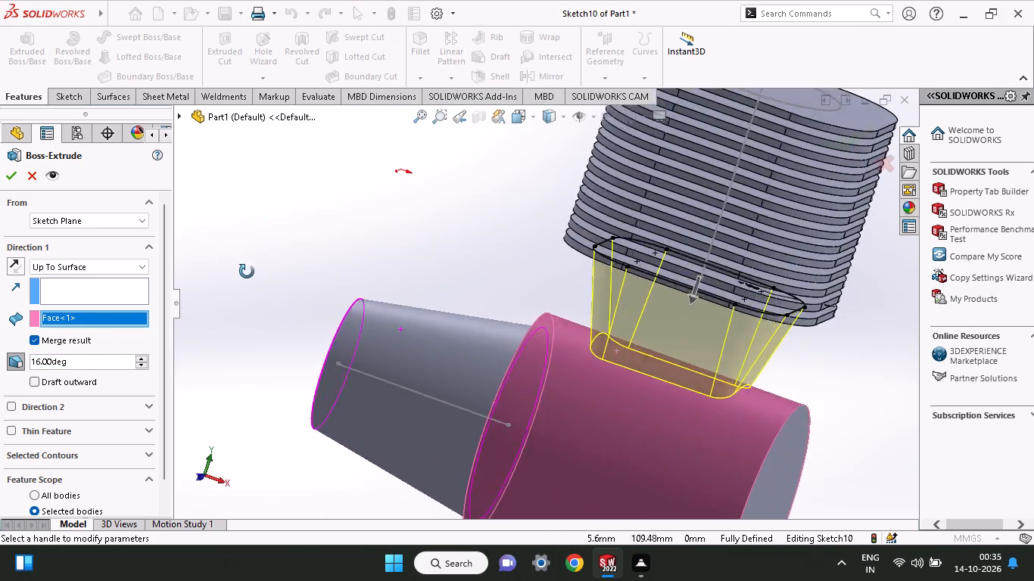
pyautogui.moveTo(247, 272); pyautogui.dragTo(339, 192, button='middle')
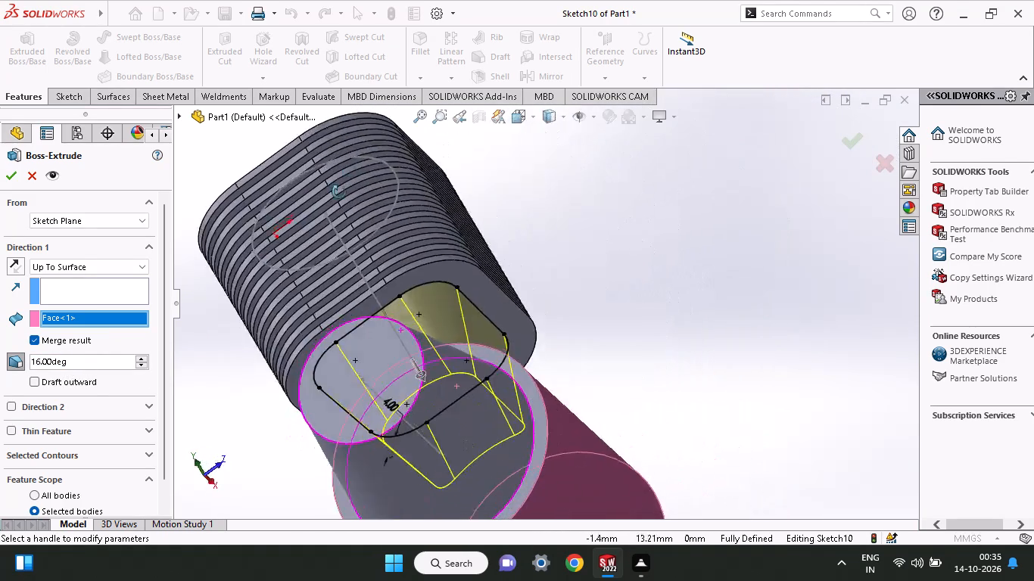
pyautogui.moveTo(339, 192); pyautogui.dragTo(278, 359, button='middle')
pyautogui.scroll(-1, 324, 216)
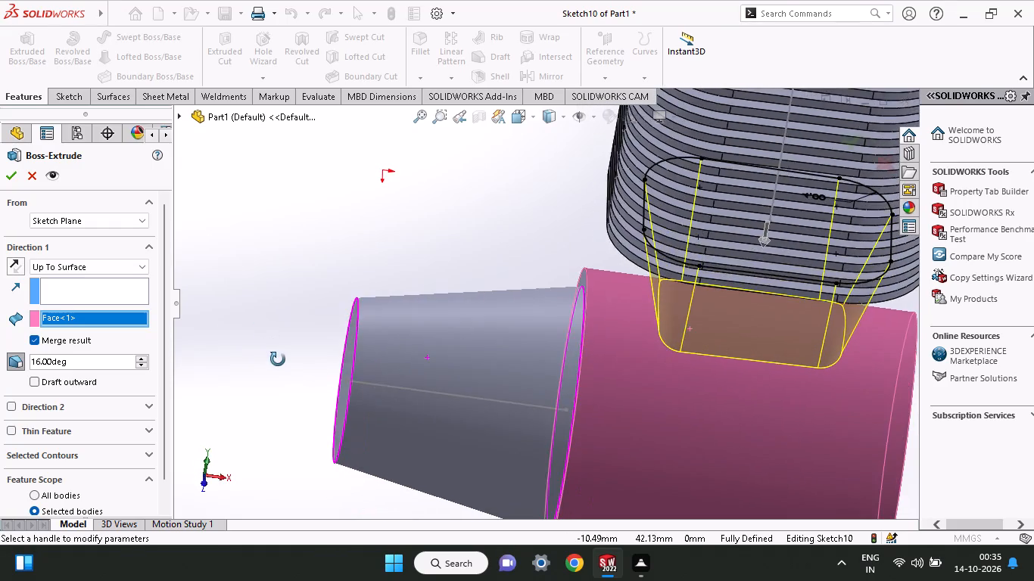
pyautogui.moveTo(278, 359); pyautogui.dragTo(290, 287, button='middle')
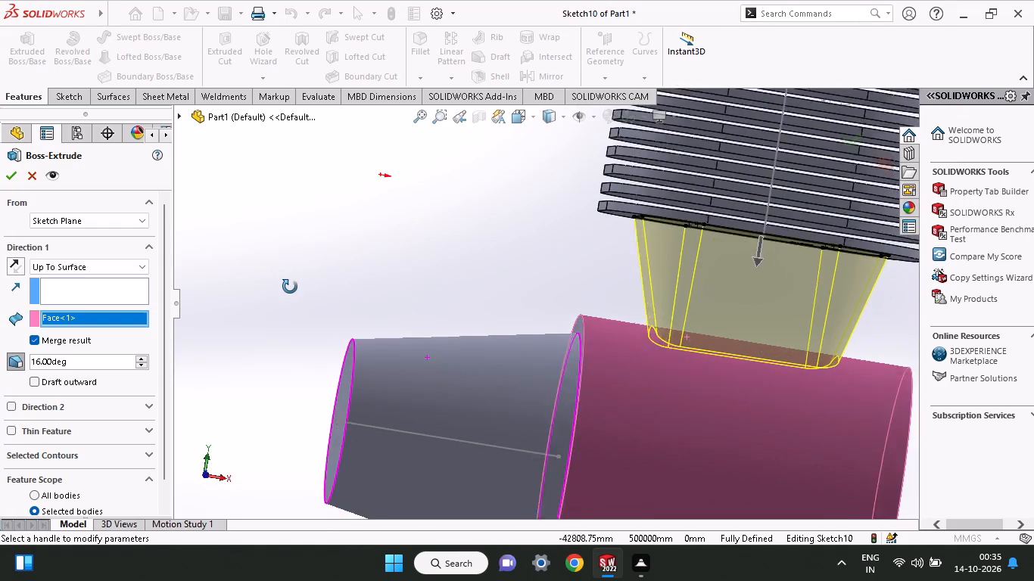
pyautogui.moveTo(290, 287); pyautogui.dragTo(169, 276, button='middle')
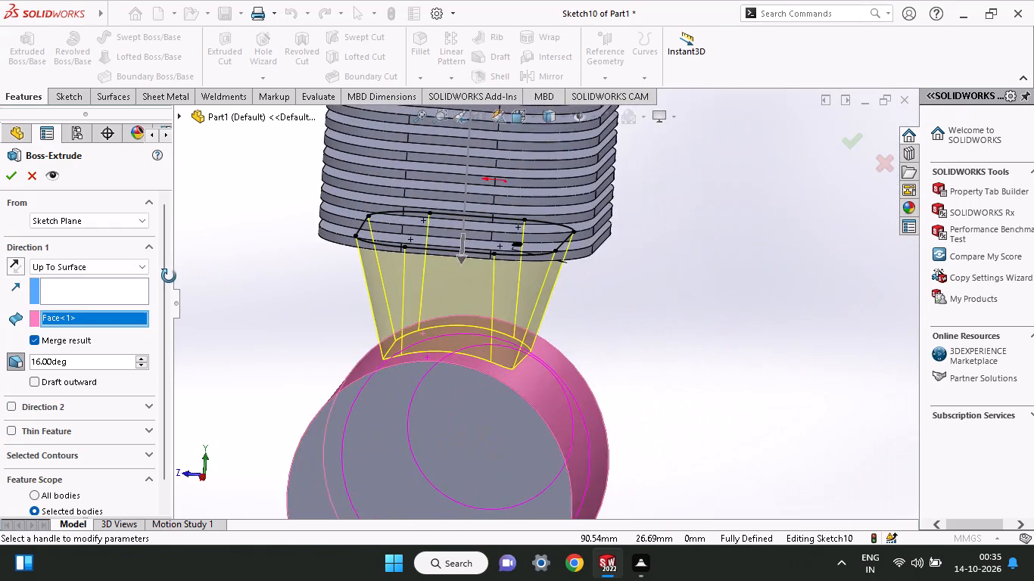
pyautogui.moveTo(169, 276); pyautogui.dragTo(276, 241, button='middle')
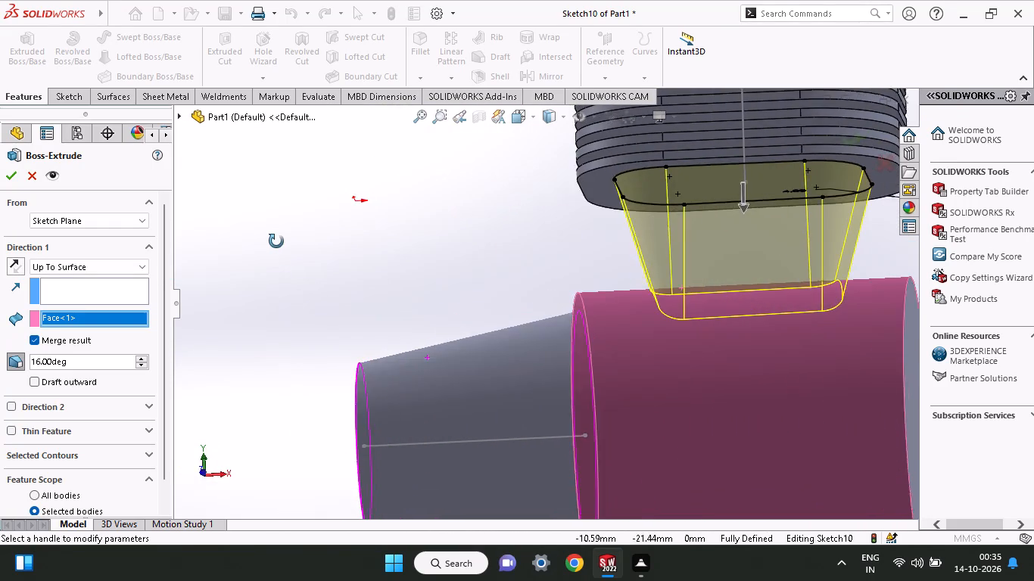
pyautogui.moveTo(276, 241); pyautogui.dragTo(272, 241, button='middle')
pyautogui.scroll(1, 268, 243)
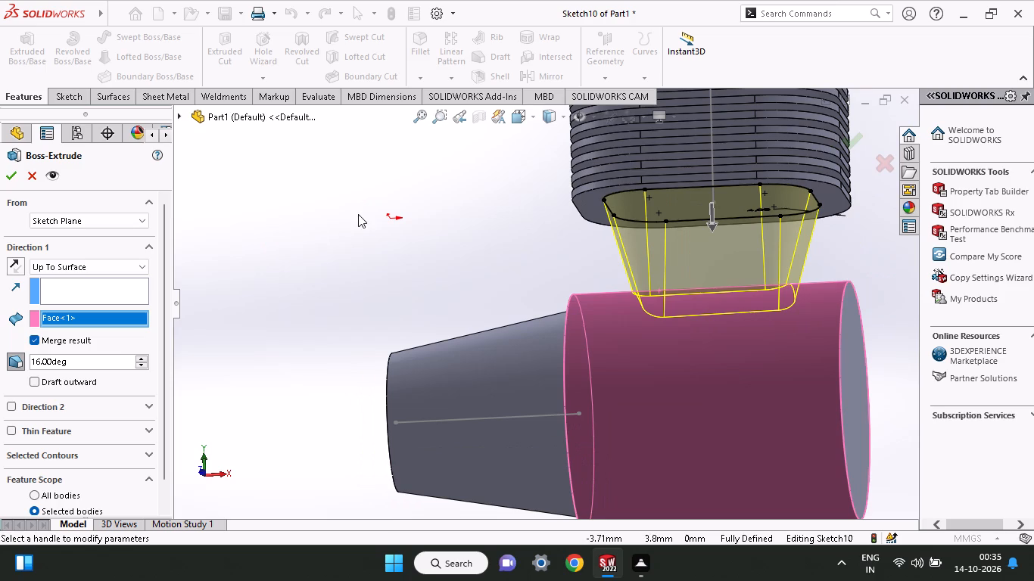
pyautogui.moveTo(358, 214); pyautogui.dragTo(368, 236, button='middle')
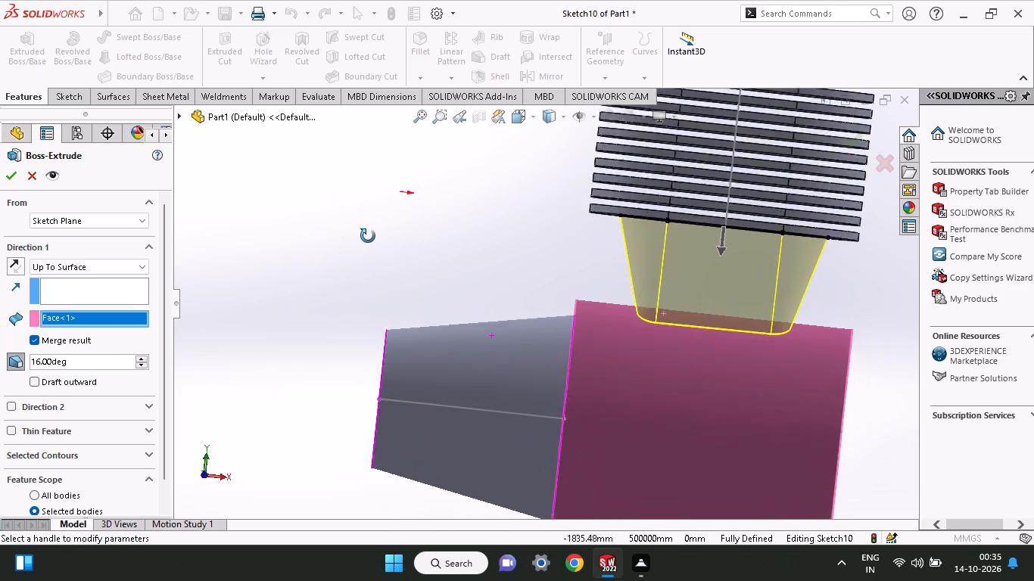
pyautogui.moveTo(368, 236); pyautogui.dragTo(366, 237, button='middle')
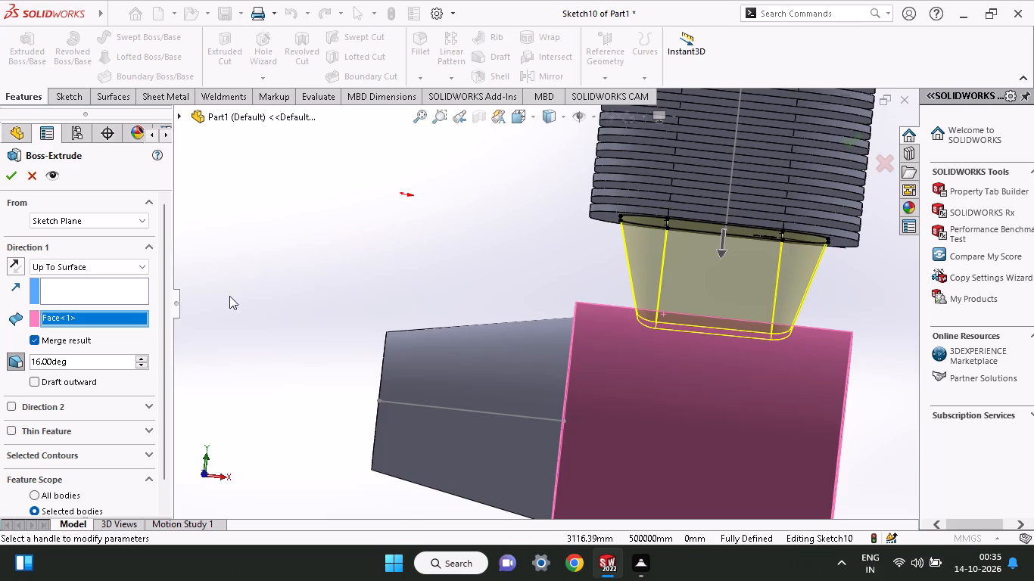
# Set the neck extrusion's draft angle to 17 degrees.
pyautogui.scroll(-1, 23, 191)
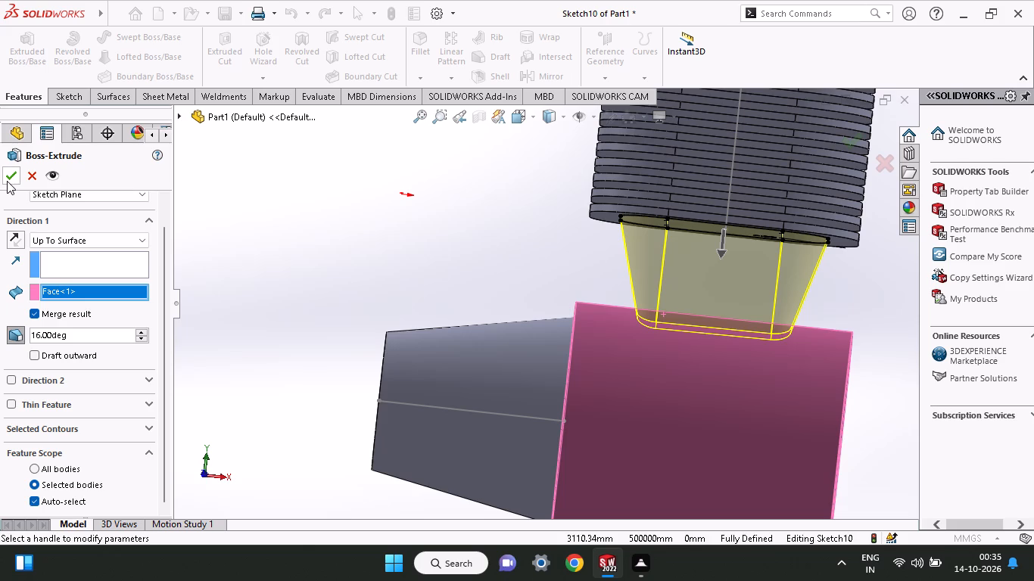
pyautogui.moveTo(82, 334); pyautogui.dragTo(65, 336)
pyautogui.moveTo(65, 336); pyautogui.dragTo(58, 337)
pyautogui.write('17')
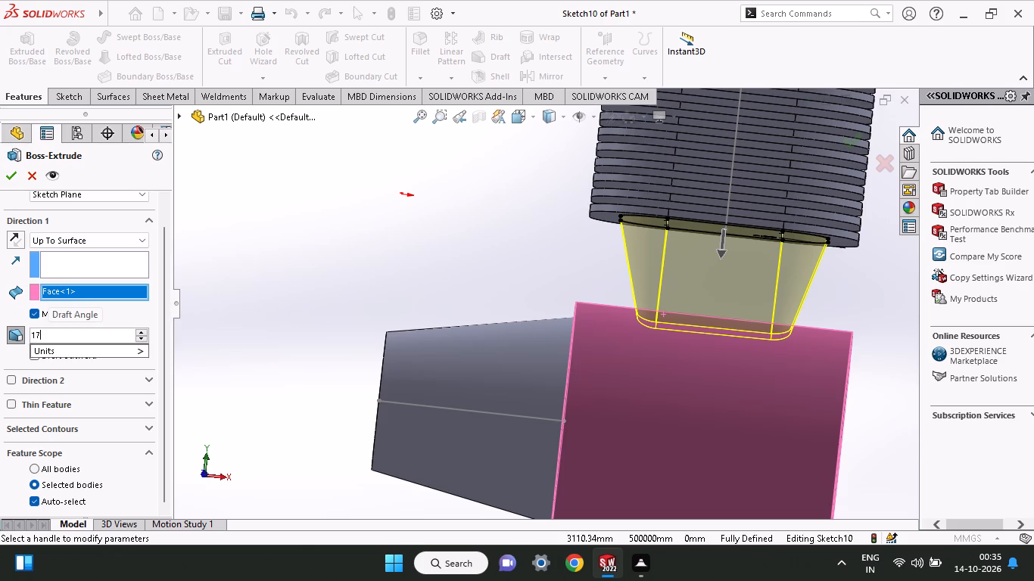
pyautogui.press('Return')
# Set the neck extrusion's inward draft angle to 15 degrees and complete the extrusion.
pyautogui.moveTo(78, 335); pyautogui.dragTo(16, 348)
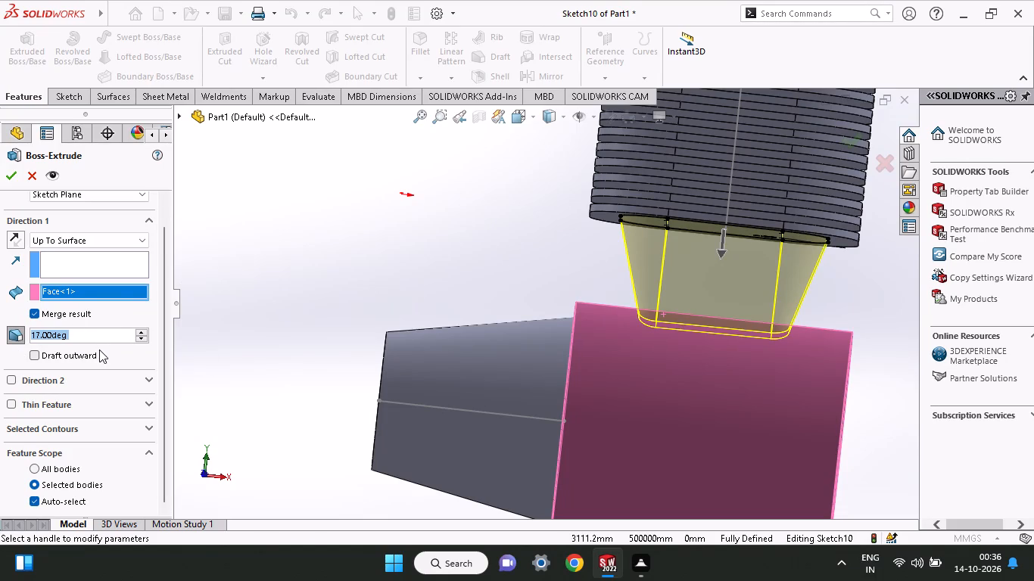
pyautogui.moveTo(297, 231); pyautogui.dragTo(337, 284, button='middle')
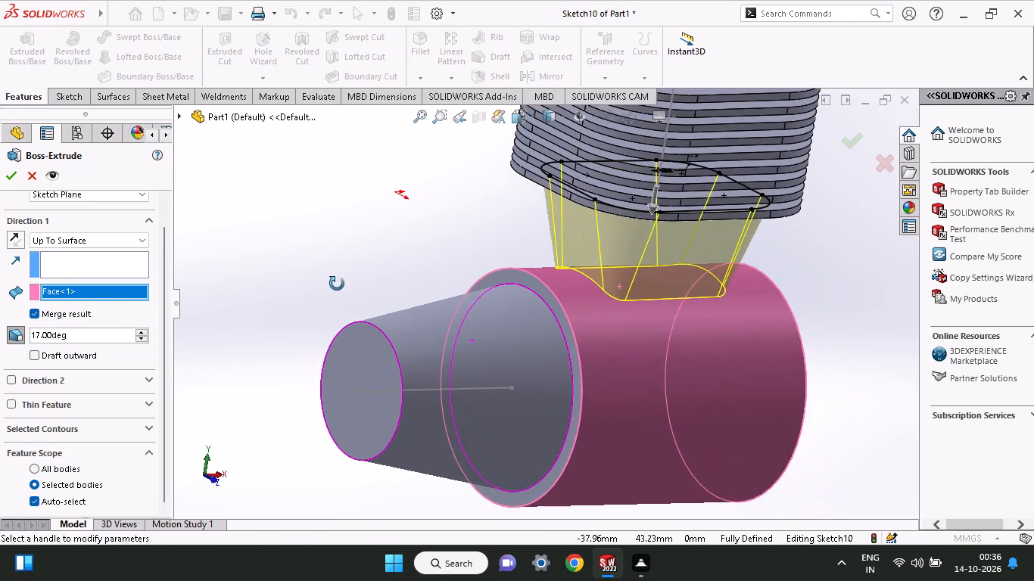
pyautogui.moveTo(337, 284); pyautogui.dragTo(285, 232, button='middle')
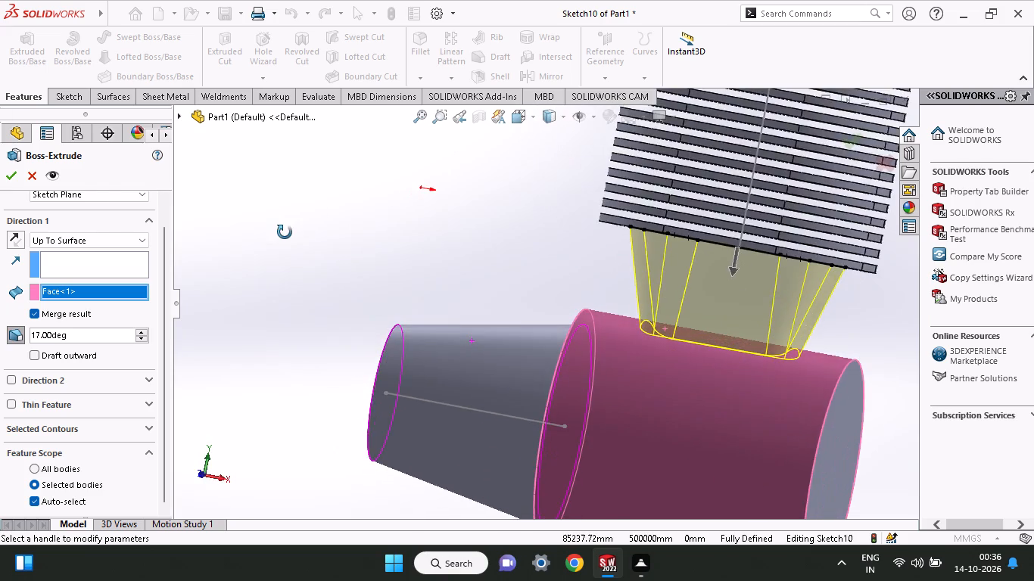
pyautogui.scroll(1, 285, 232)
pyautogui.moveTo(285, 232); pyautogui.dragTo(298, 239, button='middle')
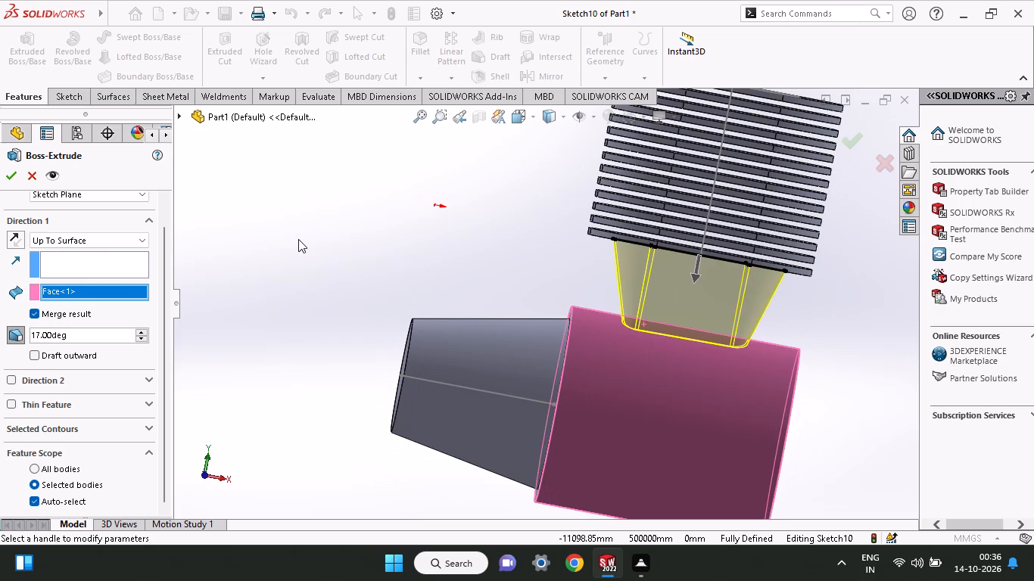
pyautogui.moveTo(437, 255); pyautogui.dragTo(433, 315, button='middle')
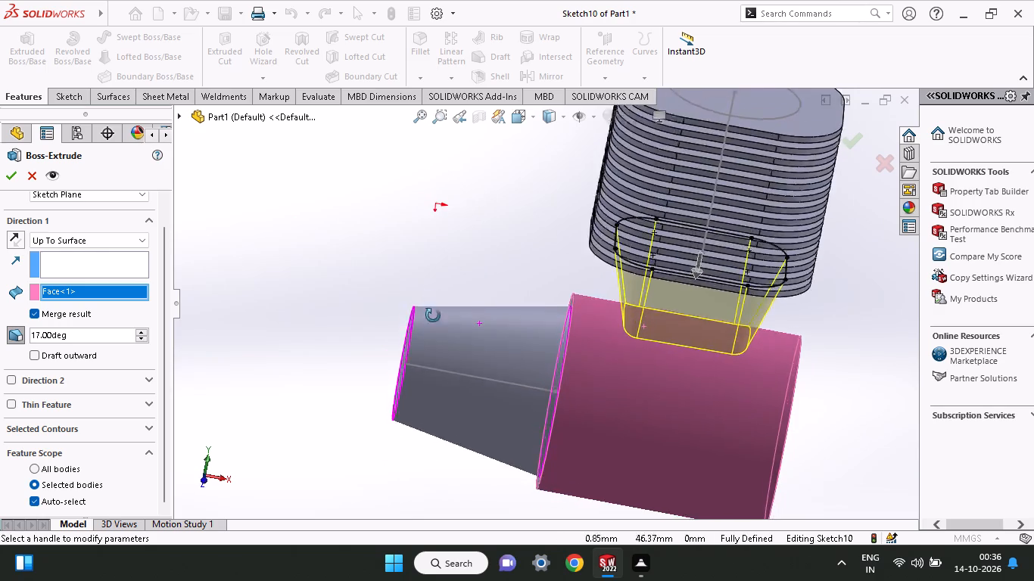
pyautogui.moveTo(433, 315); pyautogui.dragTo(419, 425, button='middle')
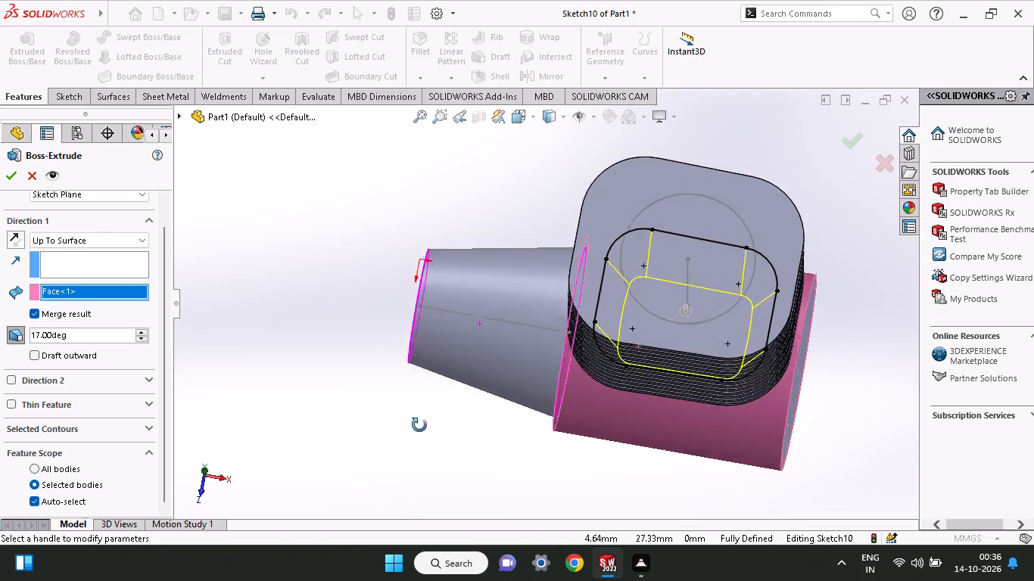
pyautogui.moveTo(419, 425); pyautogui.dragTo(421, 279, button='middle')
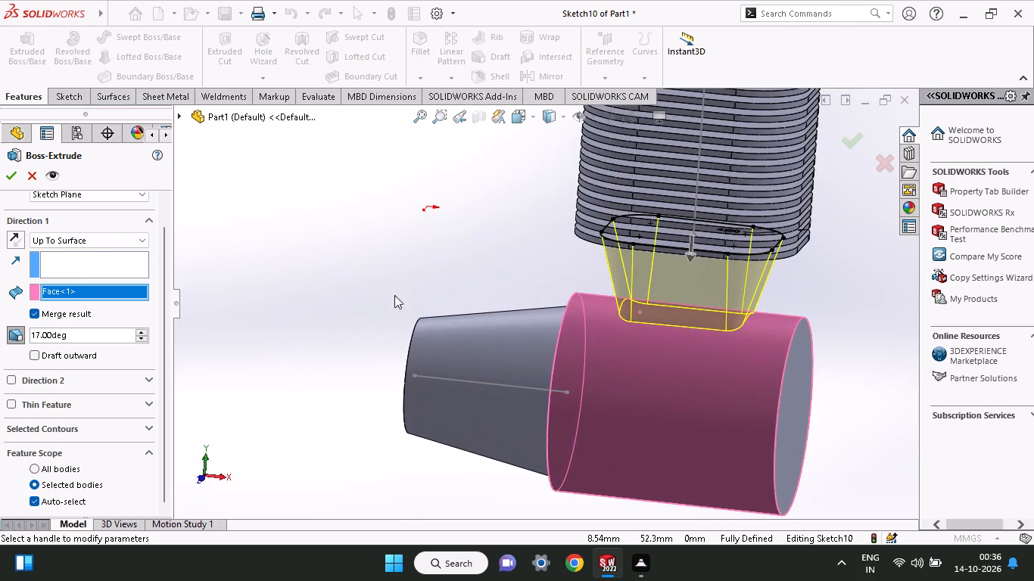
pyautogui.moveTo(81, 334); pyautogui.dragTo(58, 343)
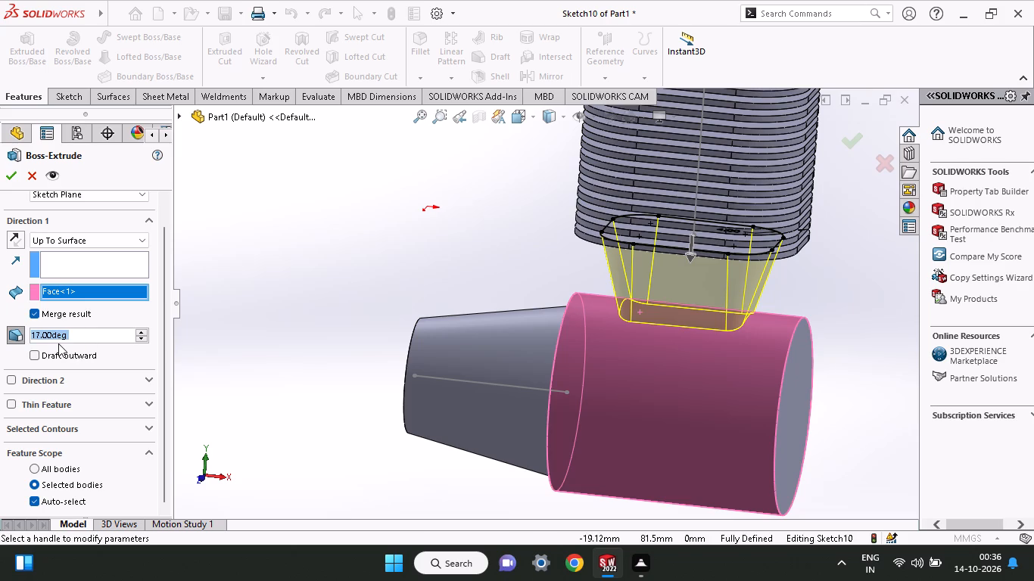
pyautogui.write('15')
pyautogui.press('Return')
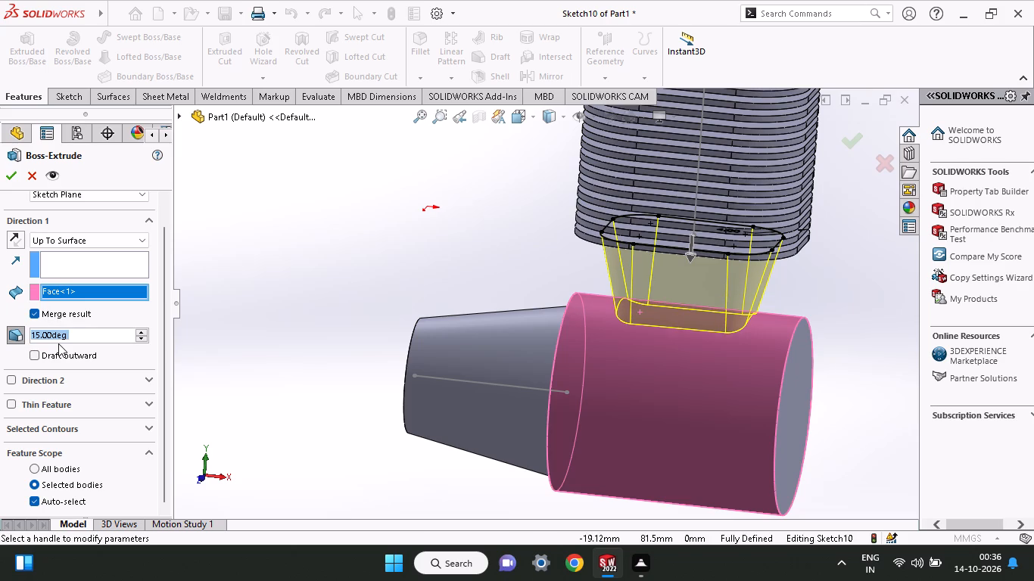
pyautogui.click(17, 169)
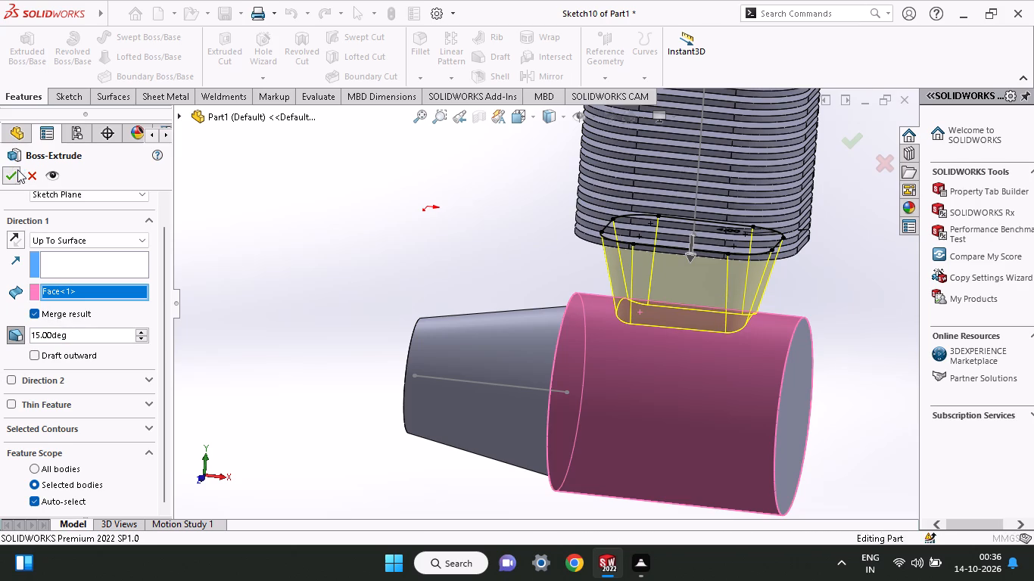
# Start a new sketch on the top face of the uppermost plate.
pyautogui.moveTo(385, 288); pyautogui.dragTo(410, 371, button='middle')
pyautogui.scroll(-1, 419, 359)
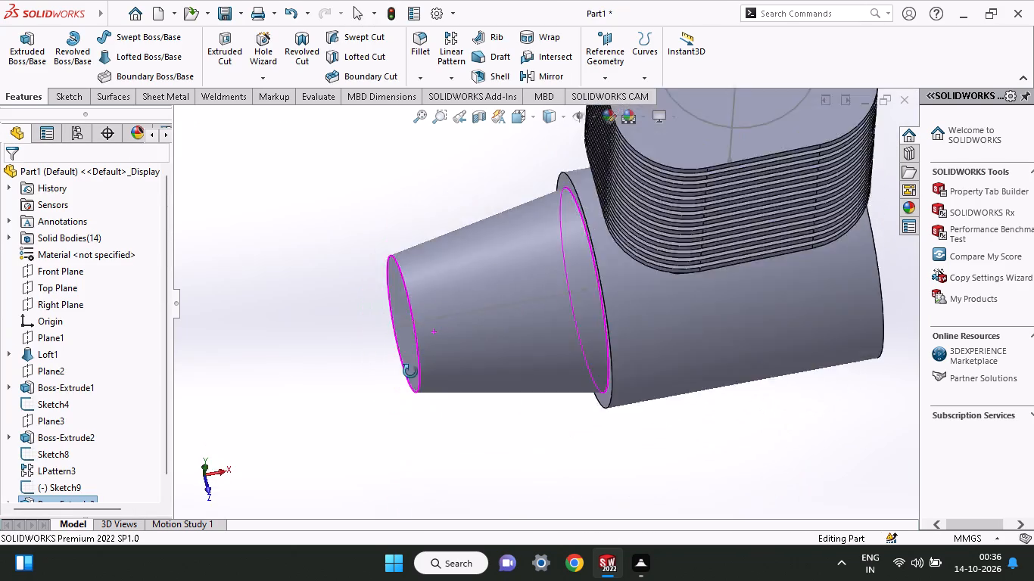
pyautogui.moveTo(410, 371); pyautogui.dragTo(438, 287, button='middle')
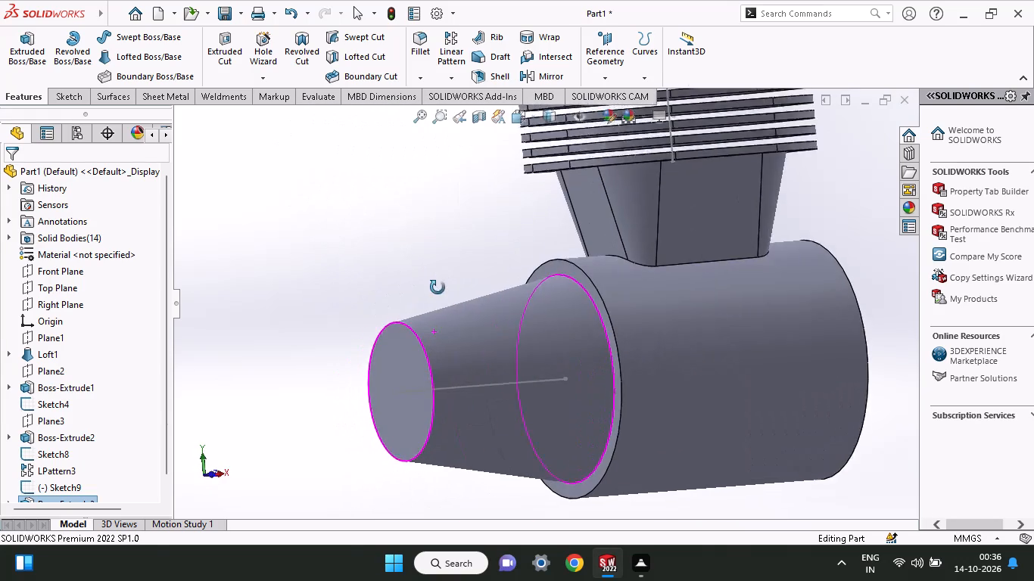
pyautogui.moveTo(438, 287); pyautogui.dragTo(432, 307, button='middle')
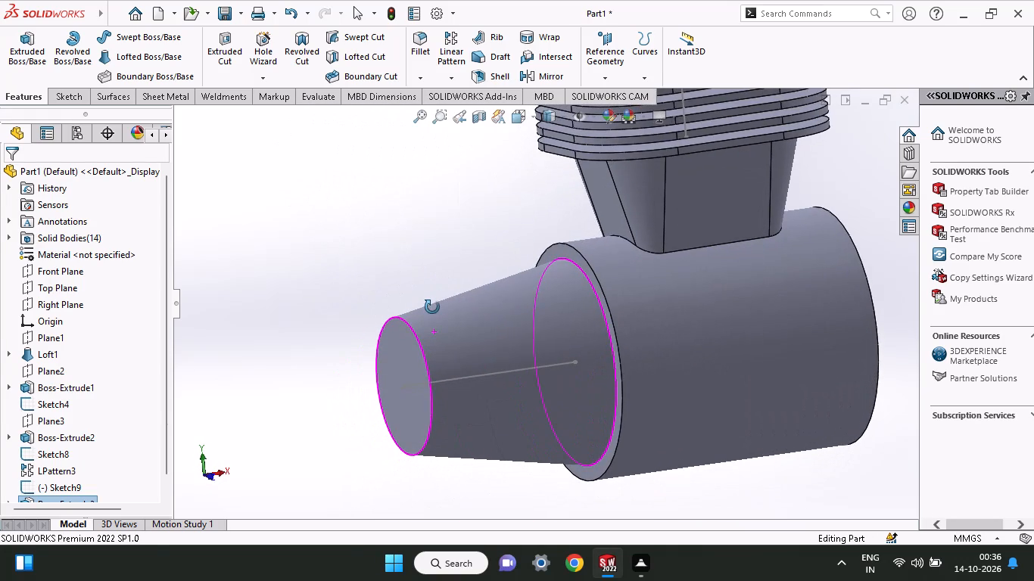
pyautogui.moveTo(432, 307); pyautogui.dragTo(429, 498, button='middle')
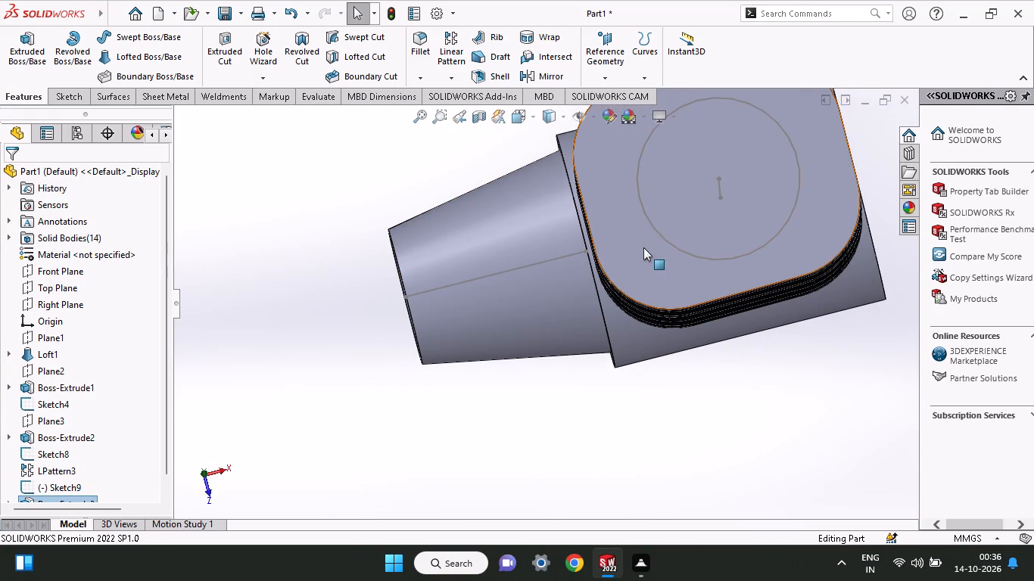
pyautogui.click(643, 247)
pyautogui.click(715, 201)
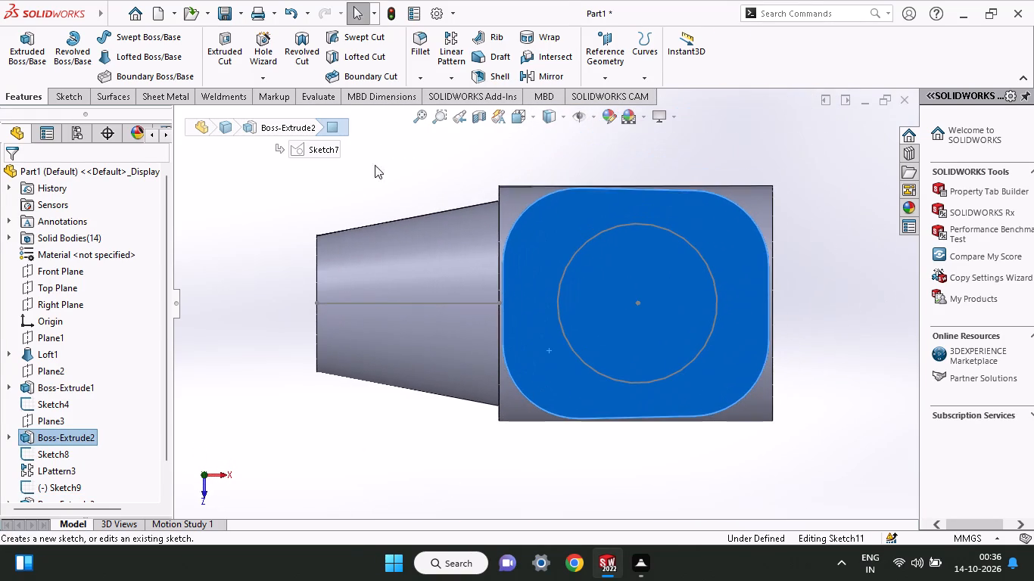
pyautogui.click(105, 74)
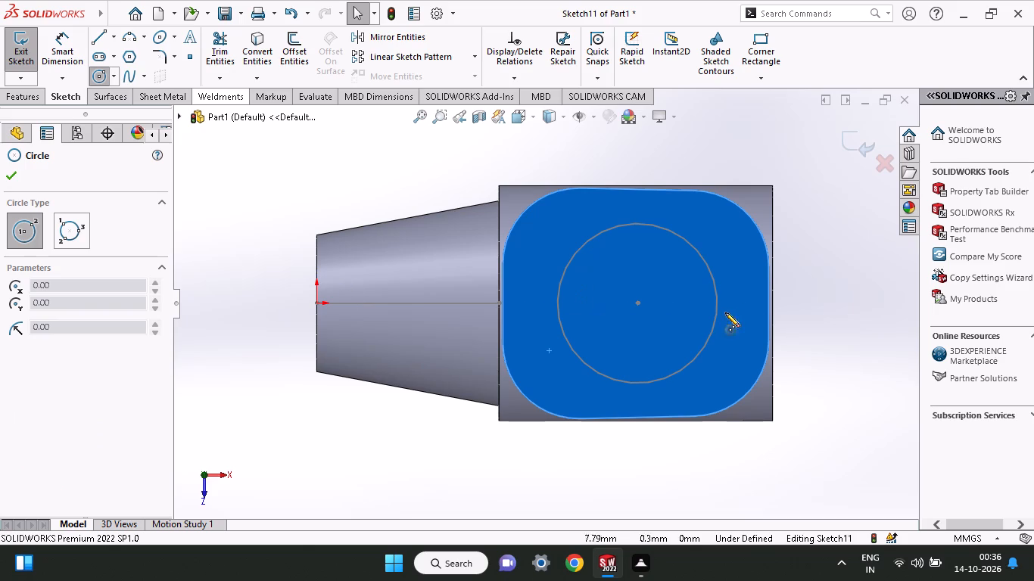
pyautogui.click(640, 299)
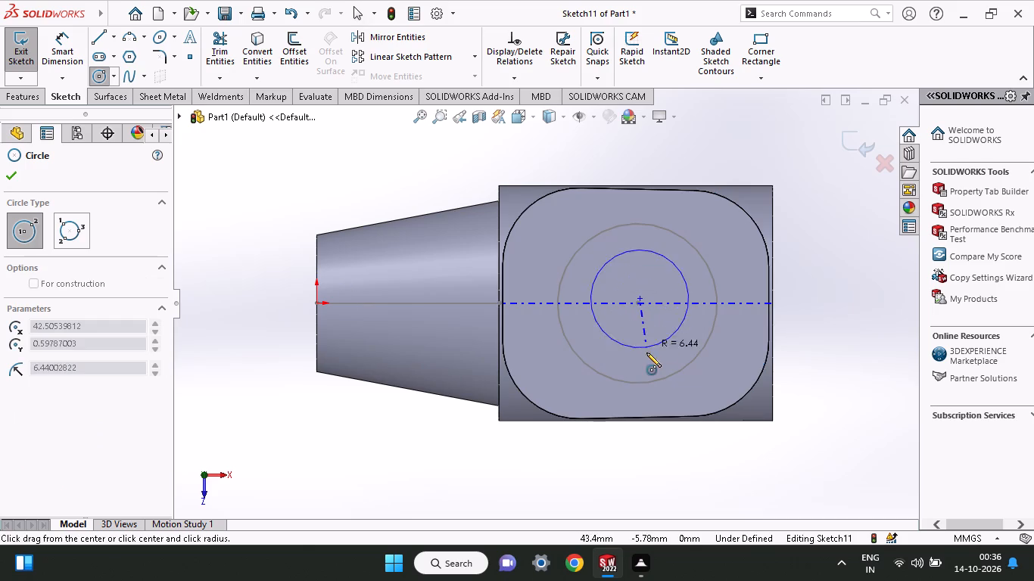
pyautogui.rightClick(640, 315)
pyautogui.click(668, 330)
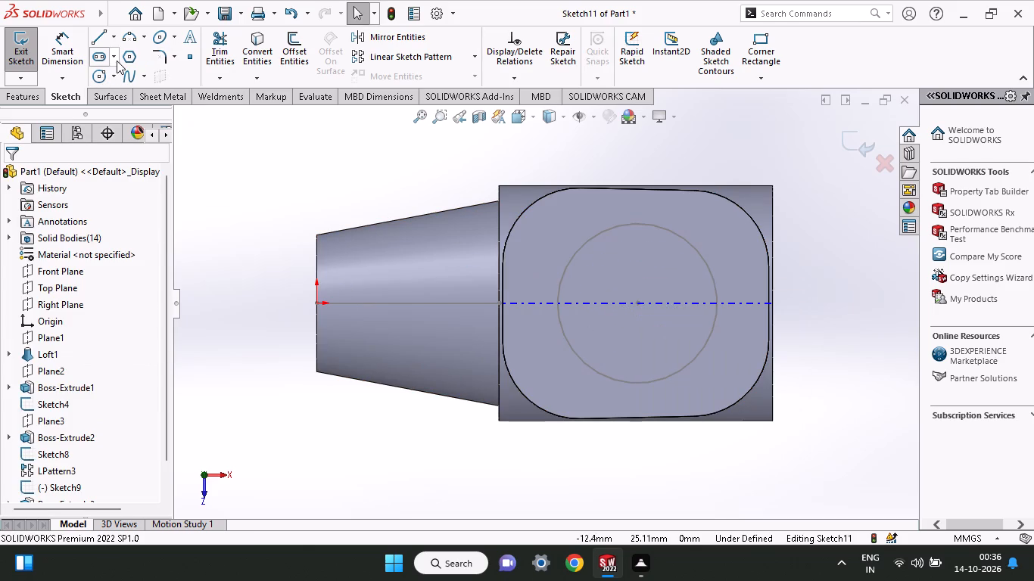
# Draw a circle of 10.5 mm radius over the existing circle on the top plate, sharing its centre.
pyautogui.click(99, 79)
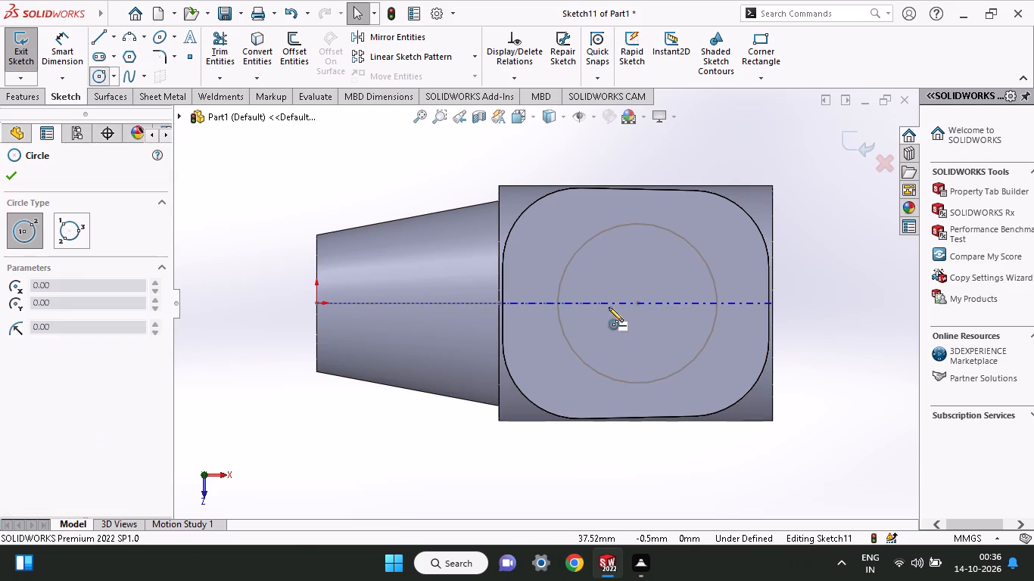
pyautogui.click(636, 303)
pyautogui.click(620, 384)
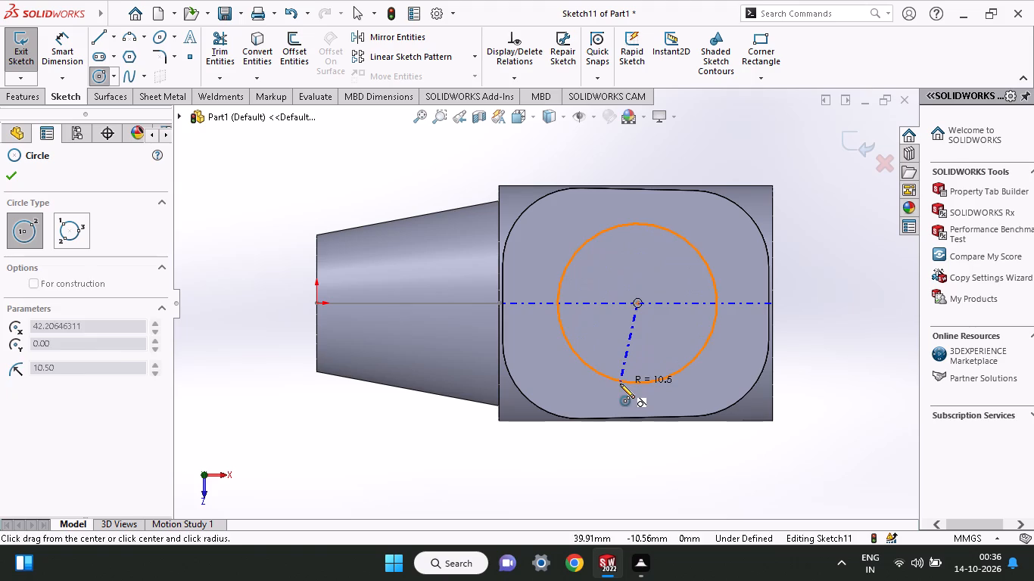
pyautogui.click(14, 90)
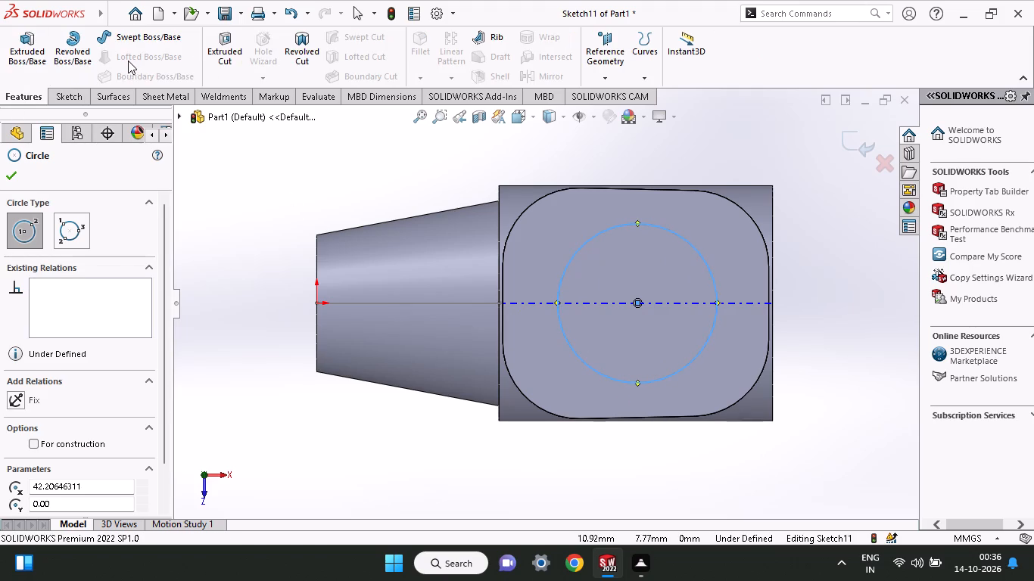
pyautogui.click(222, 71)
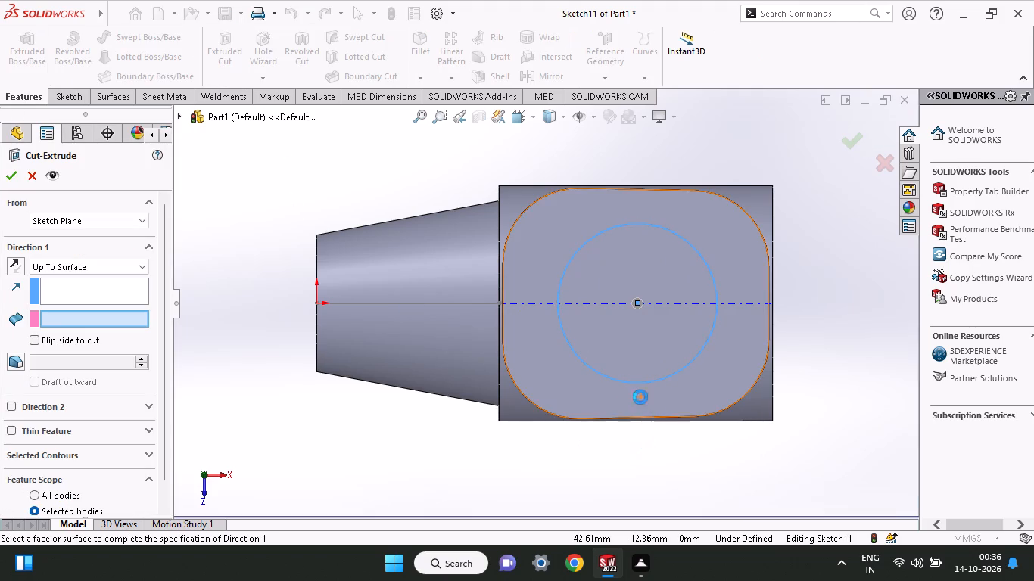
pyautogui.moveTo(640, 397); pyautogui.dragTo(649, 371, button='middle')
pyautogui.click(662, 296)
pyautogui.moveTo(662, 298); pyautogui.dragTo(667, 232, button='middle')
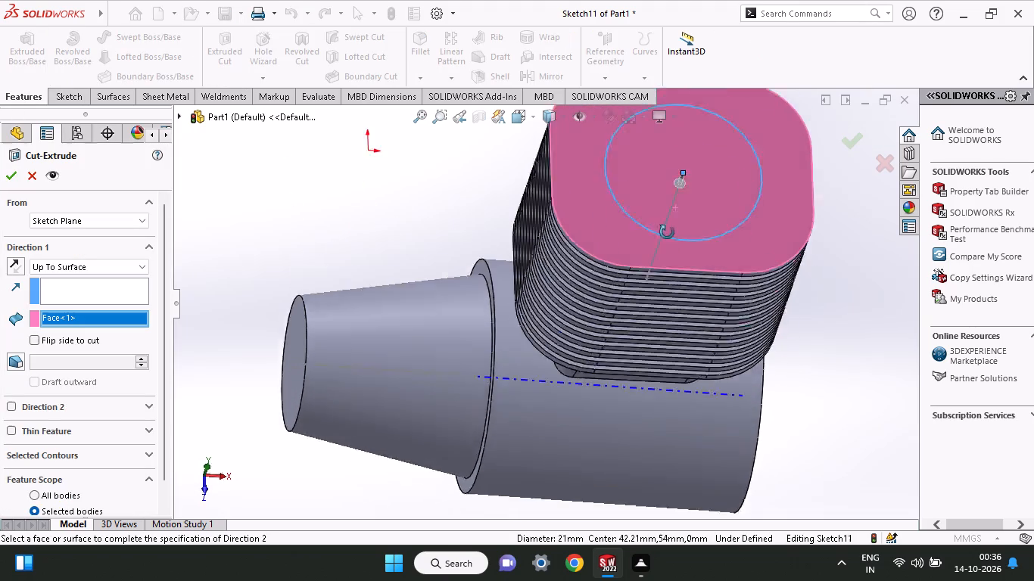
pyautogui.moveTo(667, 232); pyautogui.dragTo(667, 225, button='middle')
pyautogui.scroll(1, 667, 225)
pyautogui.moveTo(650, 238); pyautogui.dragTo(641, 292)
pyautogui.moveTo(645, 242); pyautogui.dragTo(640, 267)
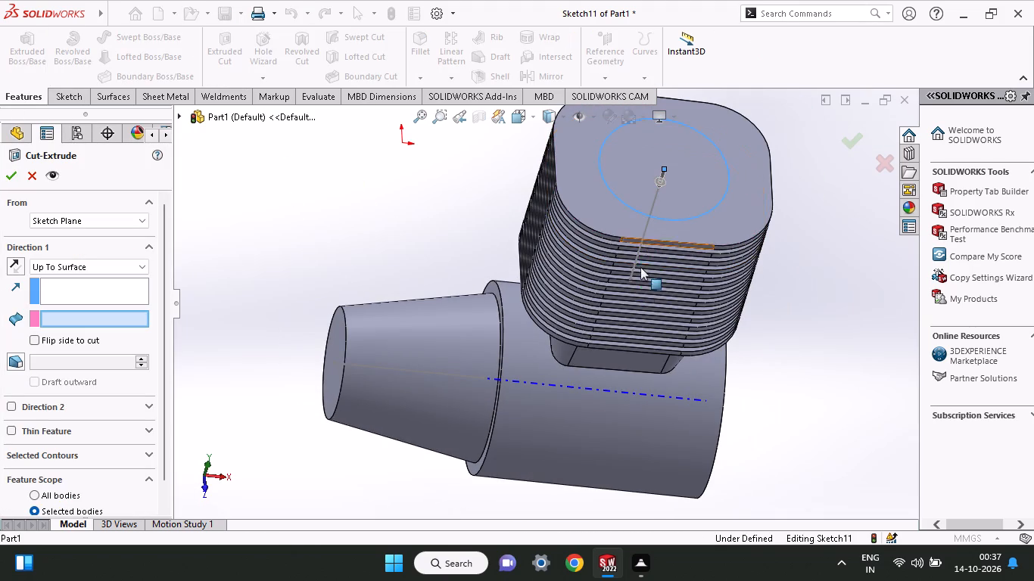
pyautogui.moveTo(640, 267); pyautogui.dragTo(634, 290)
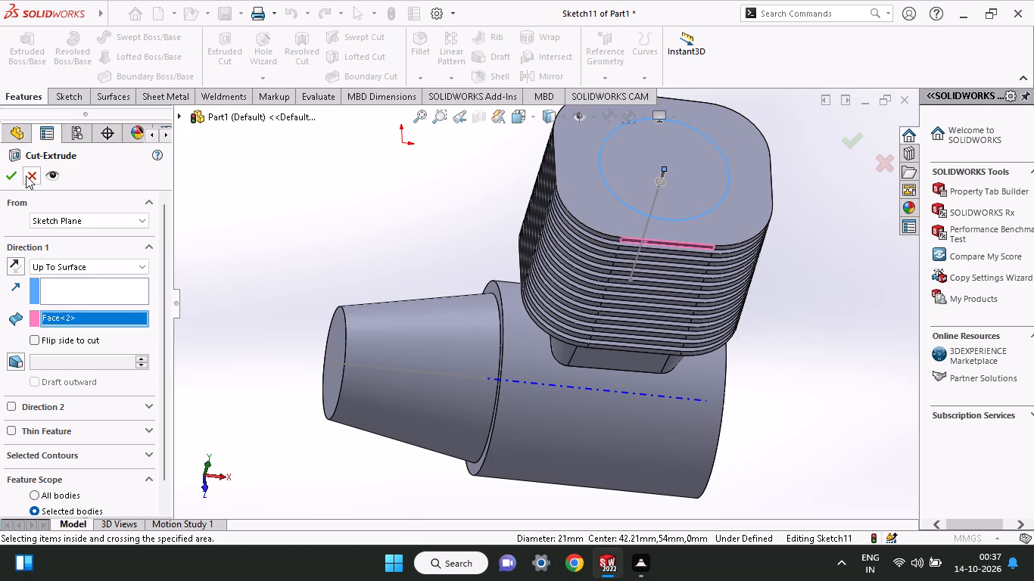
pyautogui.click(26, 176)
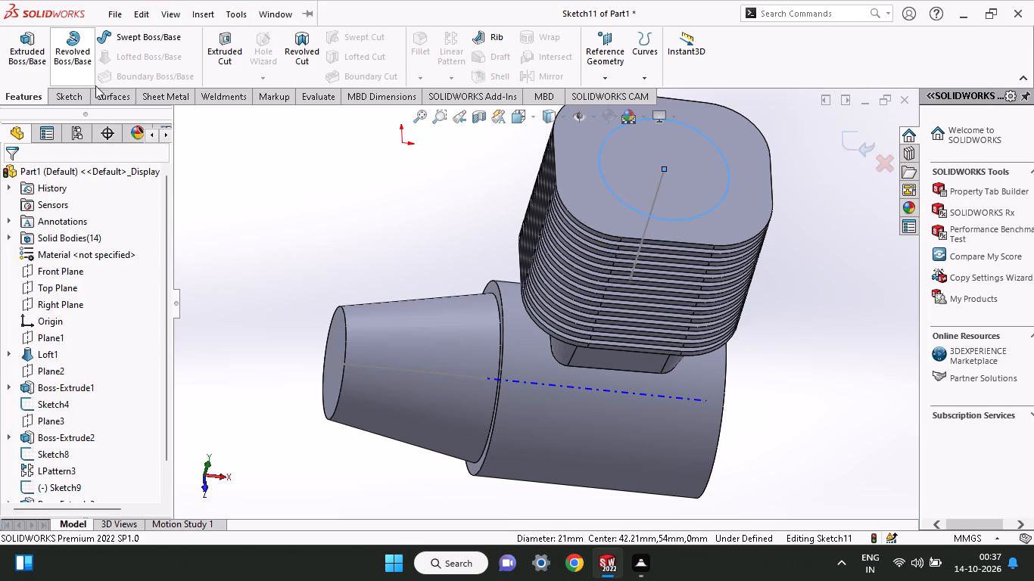
# Cut-extrude the circle down through the plate stack and neck with Up To Surface, ending on the large cylinder's curved face.
pyautogui.click(220, 69)
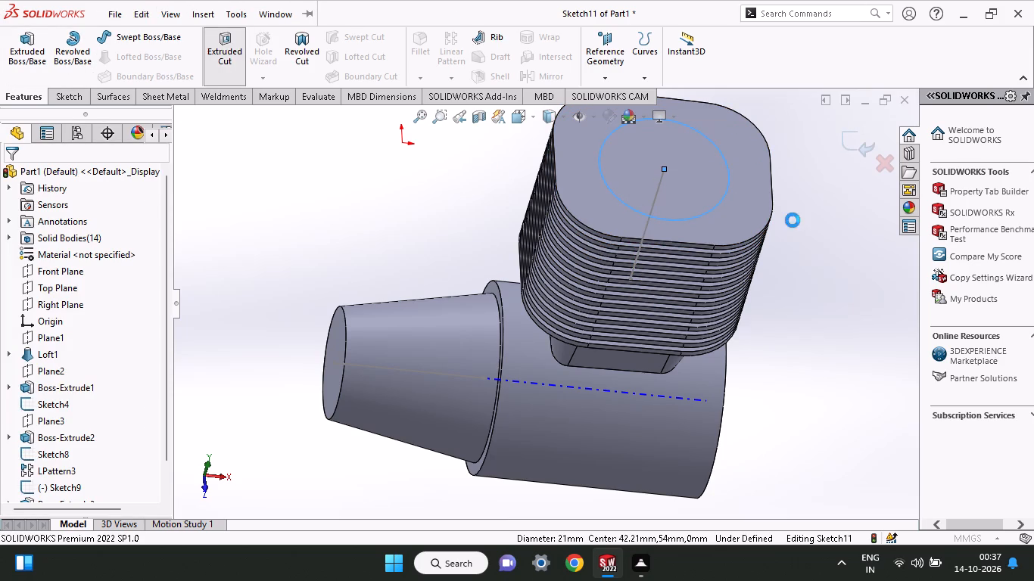
pyautogui.click(704, 177)
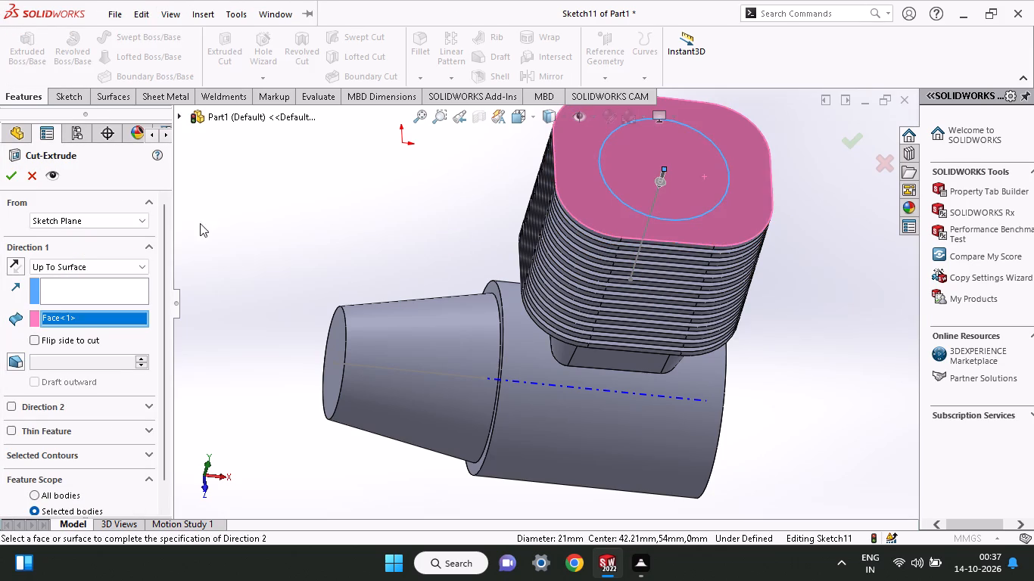
pyautogui.click(90, 272)
pyautogui.click(94, 283)
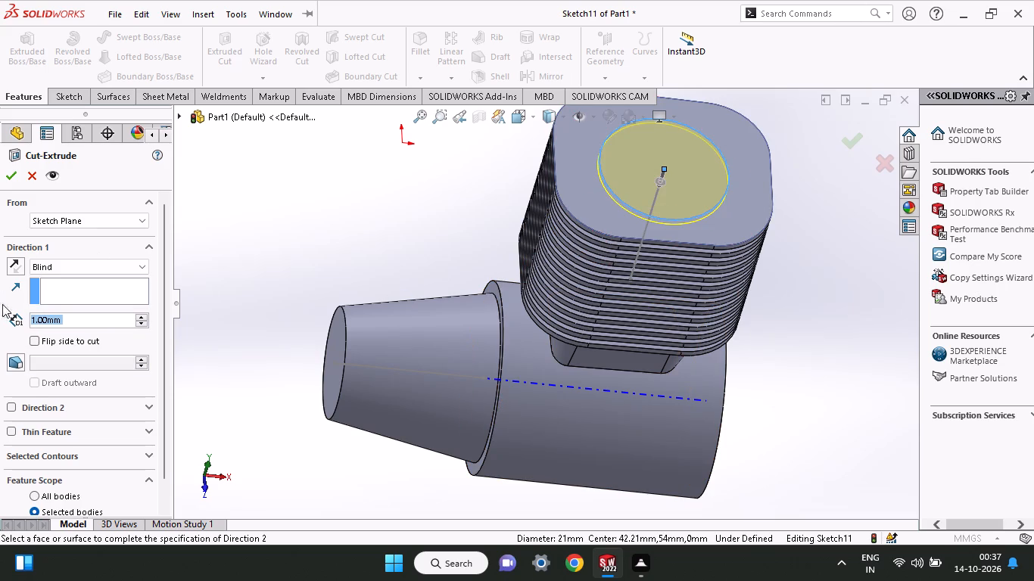
pyautogui.click(39, 271)
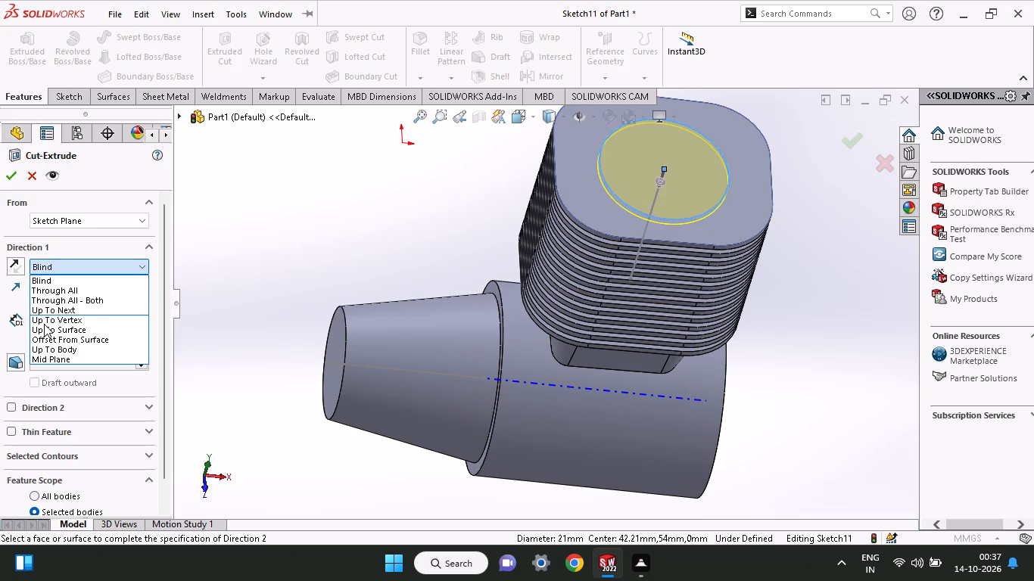
pyautogui.click(42, 328)
pyautogui.click(624, 415)
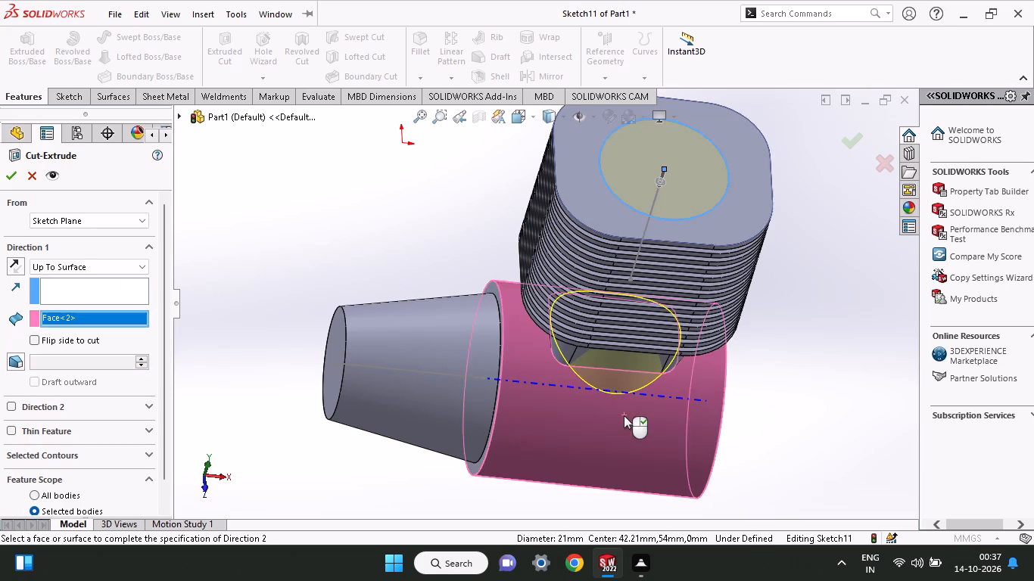
pyautogui.moveTo(624, 415); pyautogui.dragTo(587, 435, button='middle')
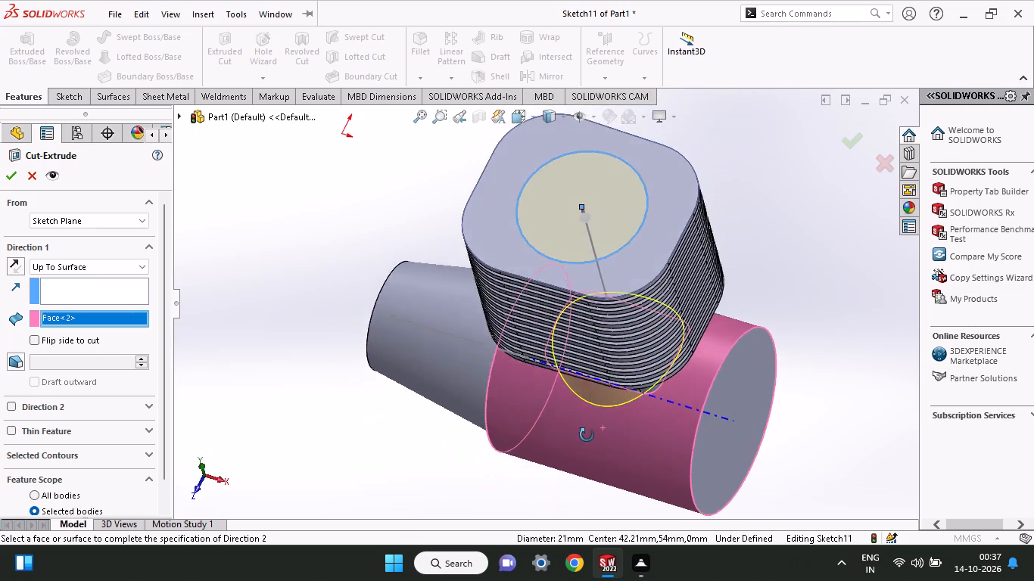
pyautogui.moveTo(587, 435); pyautogui.dragTo(622, 384, button='middle')
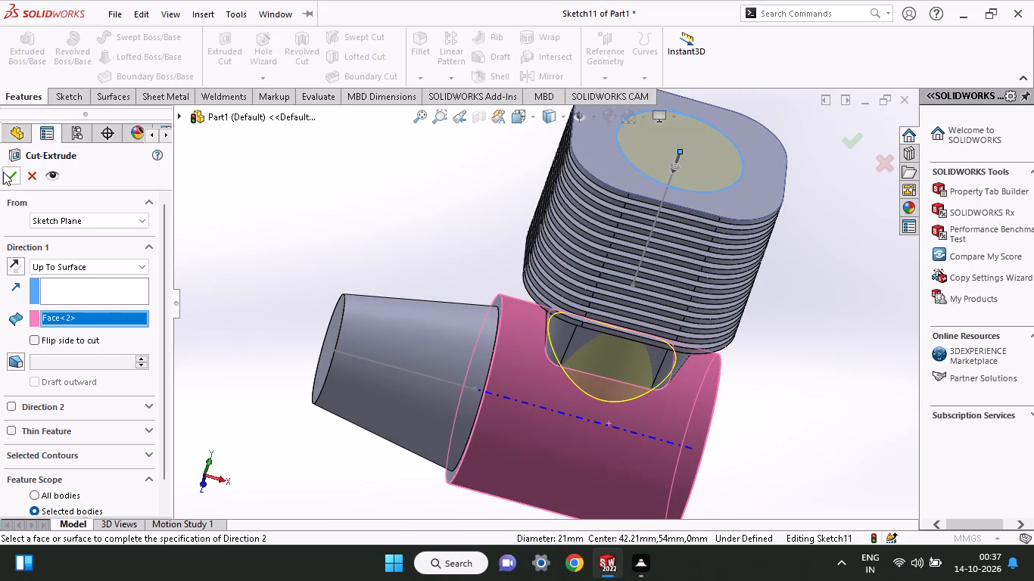
pyautogui.click(3, 172)
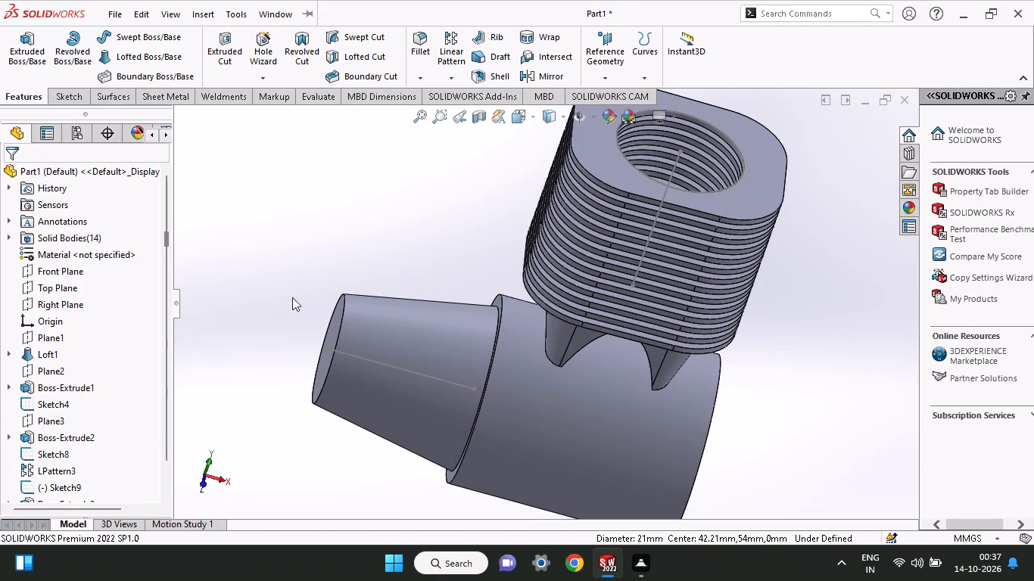
pyautogui.moveTo(366, 328); pyautogui.dragTo(353, 321, button='middle')
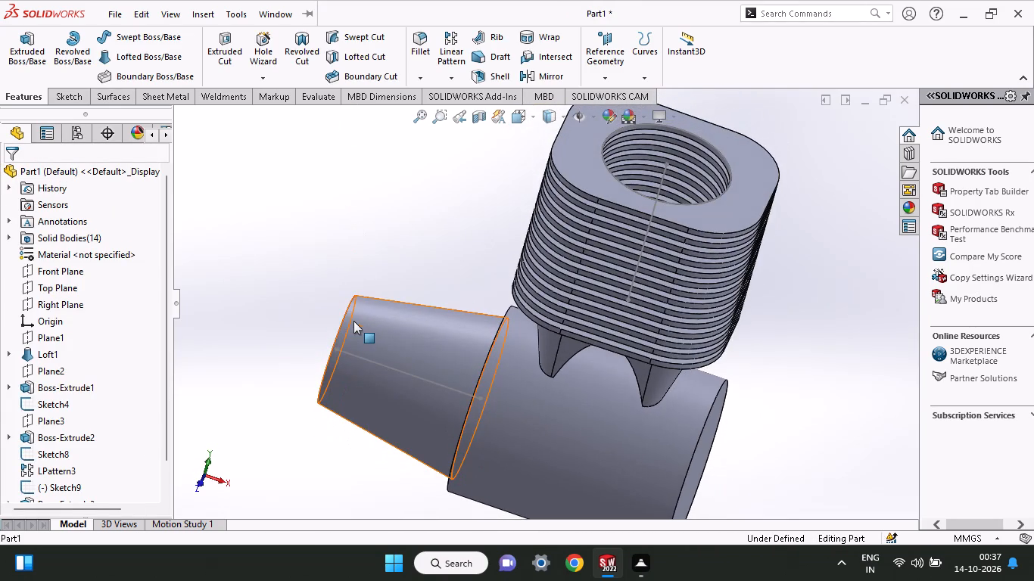
# Undo the bore cut, its circle sketch on the top plate, and the drafted neck extrusion, returning to the neck profile sketch.
pyautogui.hotkey('ctrl', 'z')
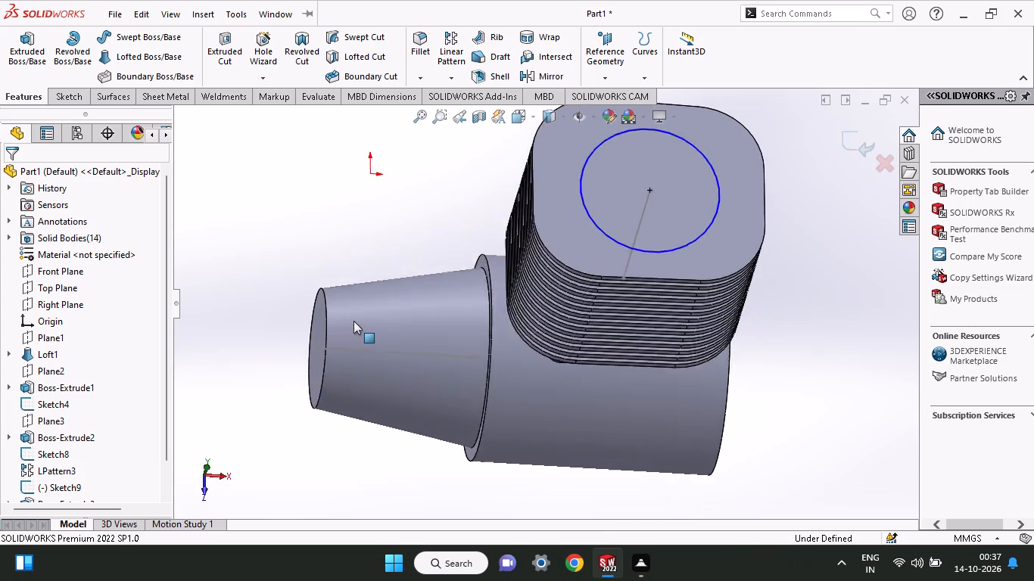
pyautogui.hotkey('ctrl', 'z')
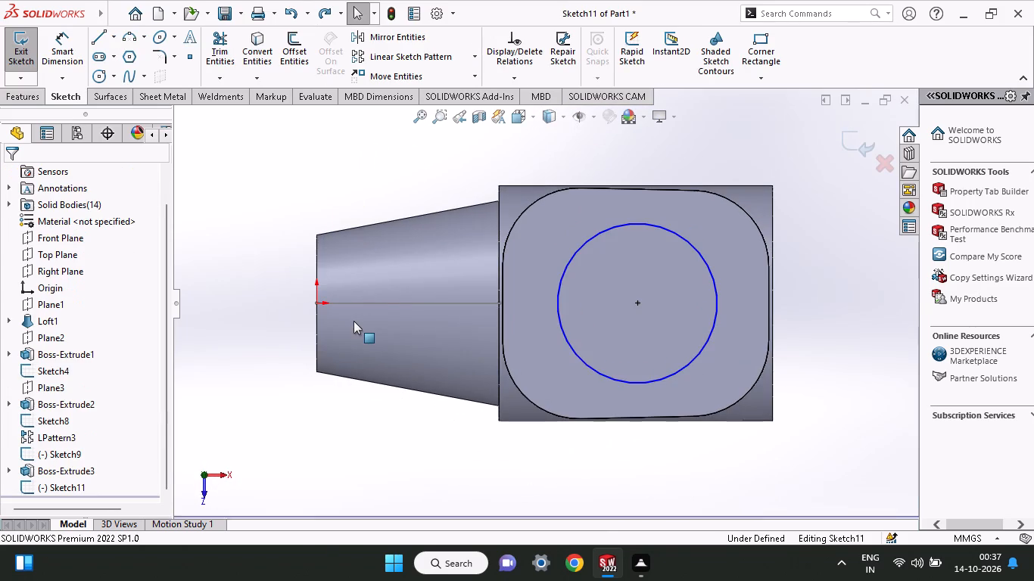
pyautogui.hotkey('ctrl', 'z')
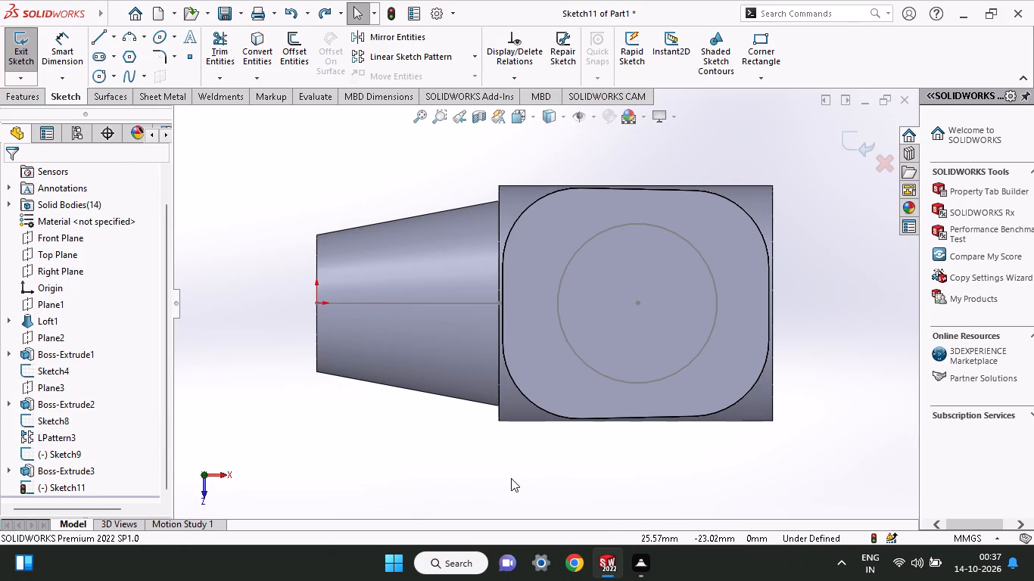
pyautogui.moveTo(511, 478); pyautogui.dragTo(515, 378, button='middle')
pyautogui.hotkey('ctrl', 'z')
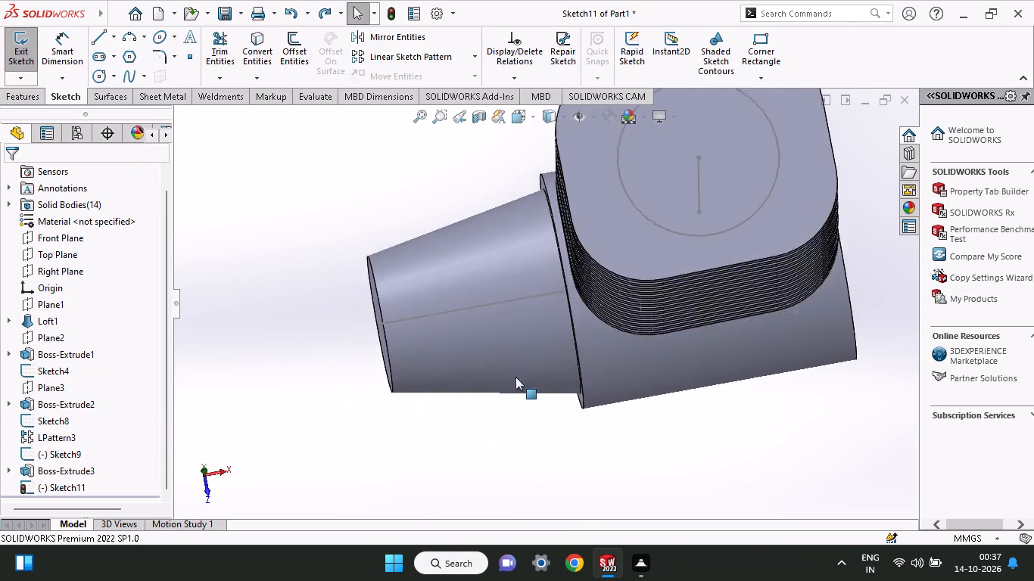
pyautogui.hotkey('ctrl', 'z')
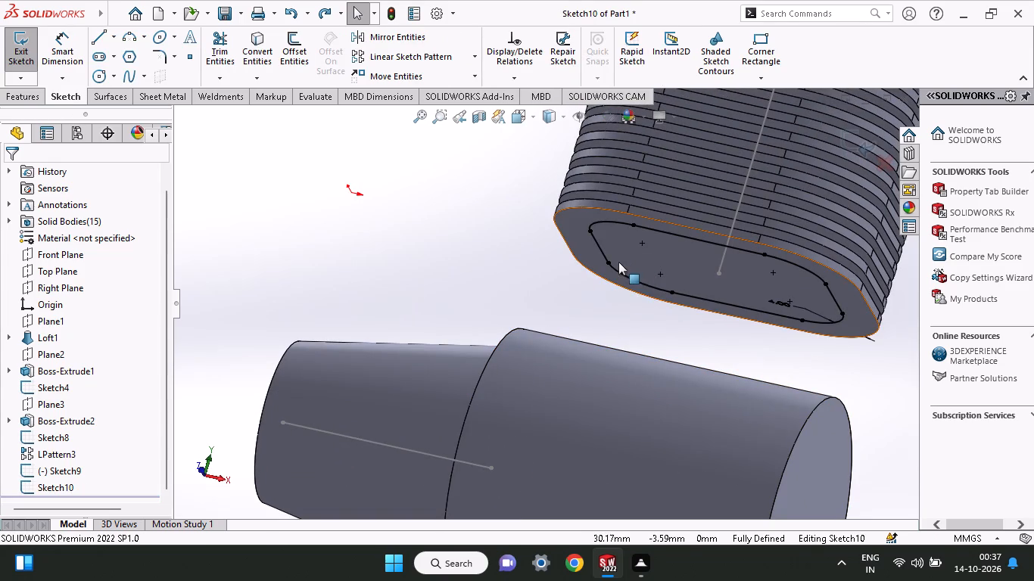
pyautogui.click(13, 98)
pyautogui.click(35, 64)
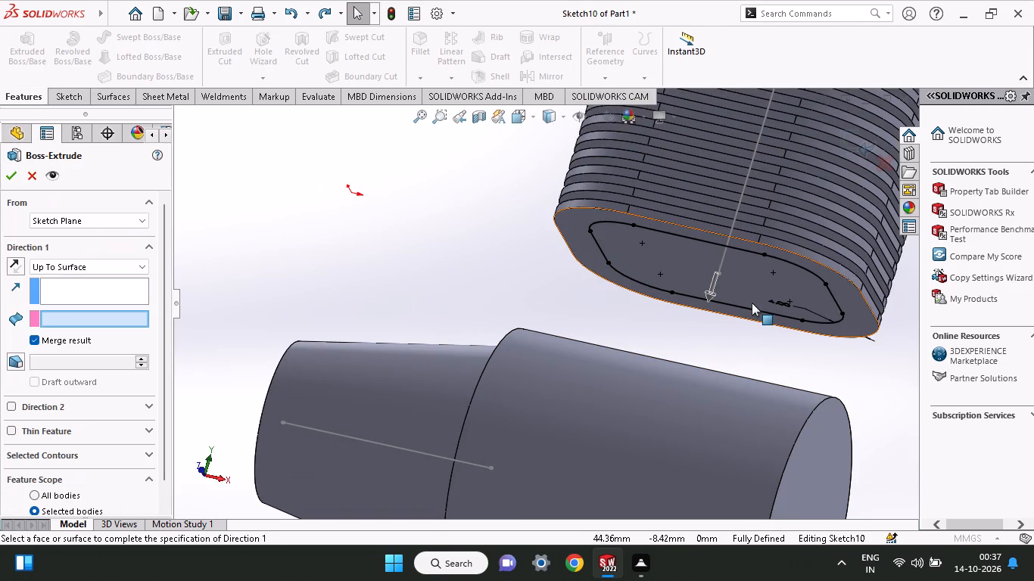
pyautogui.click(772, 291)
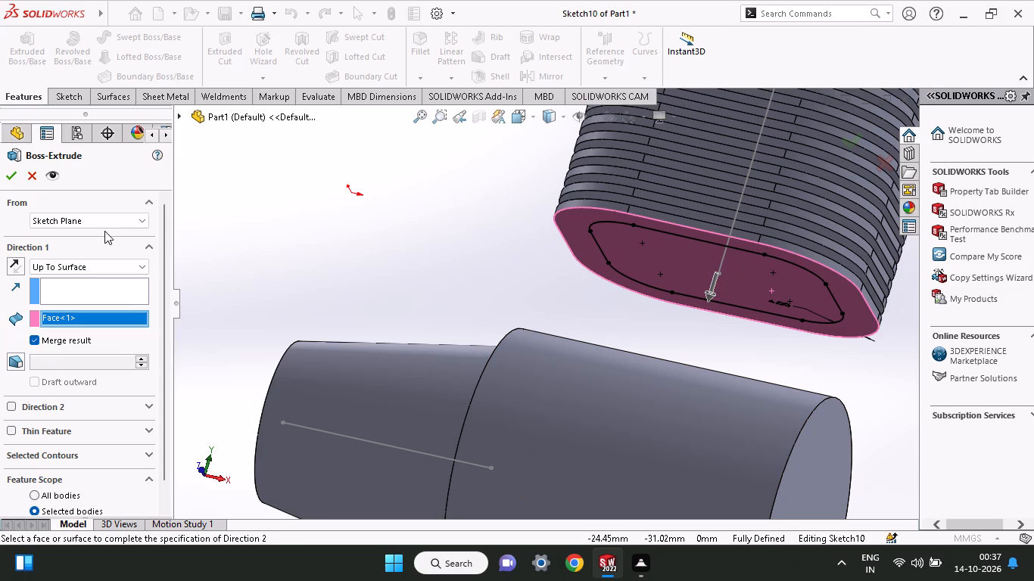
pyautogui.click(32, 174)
# Set up a Boss-Extrude of the neck profile from the lowest plate with Up To Surface, ending on the large cylinder's curved face.
pyautogui.moveTo(637, 290); pyautogui.dragTo(675, 188, button='middle')
pyautogui.click(29, 60)
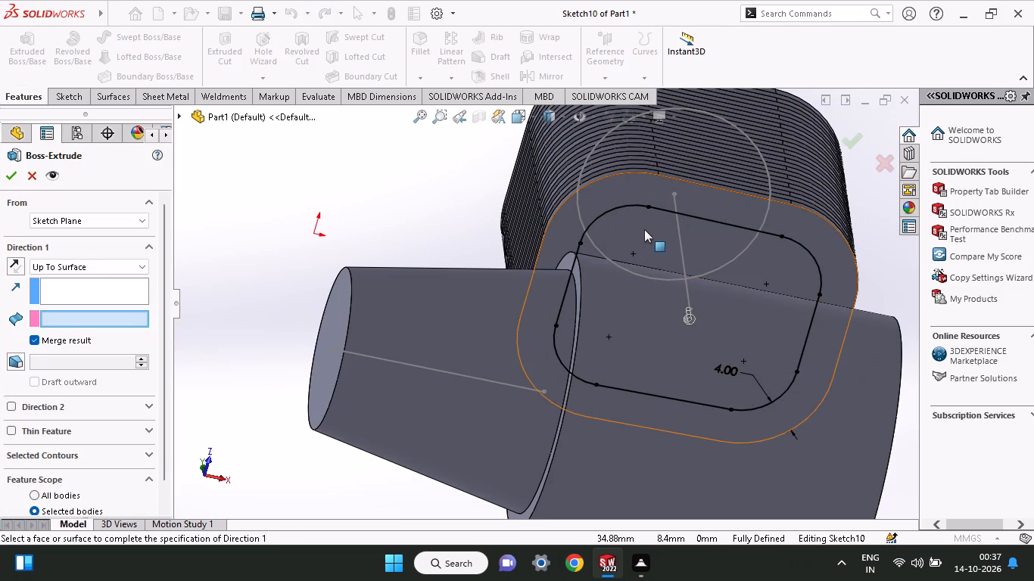
pyautogui.click(653, 212)
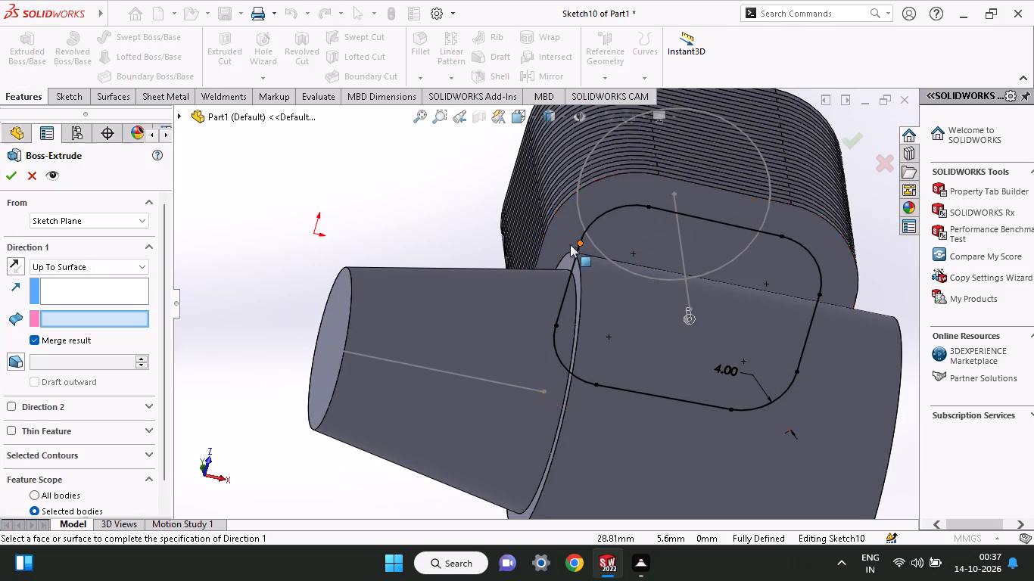
pyautogui.click(119, 266)
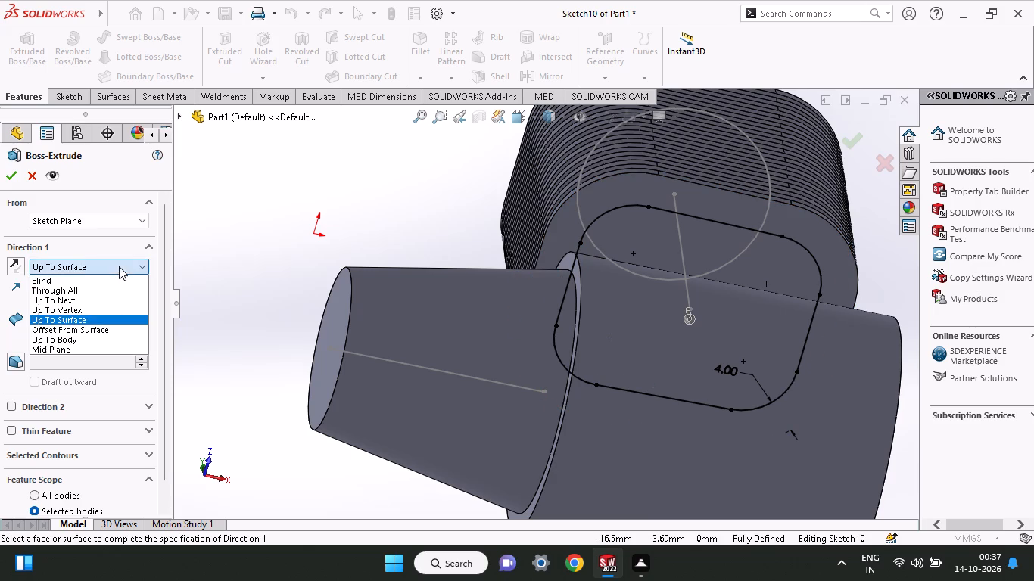
pyautogui.click(117, 281)
pyautogui.moveTo(666, 259); pyautogui.dragTo(658, 328, button='middle')
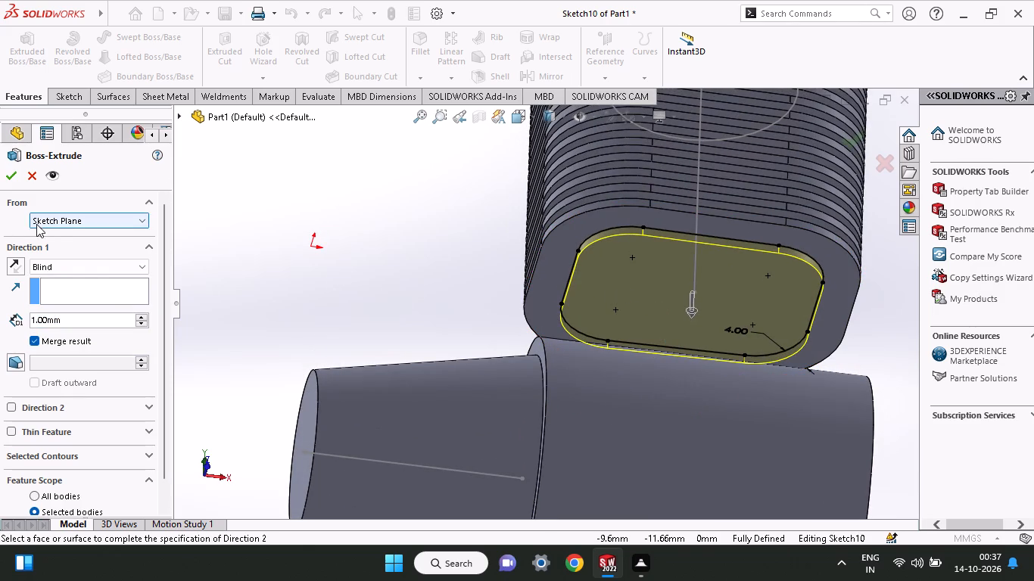
pyautogui.click(50, 261)
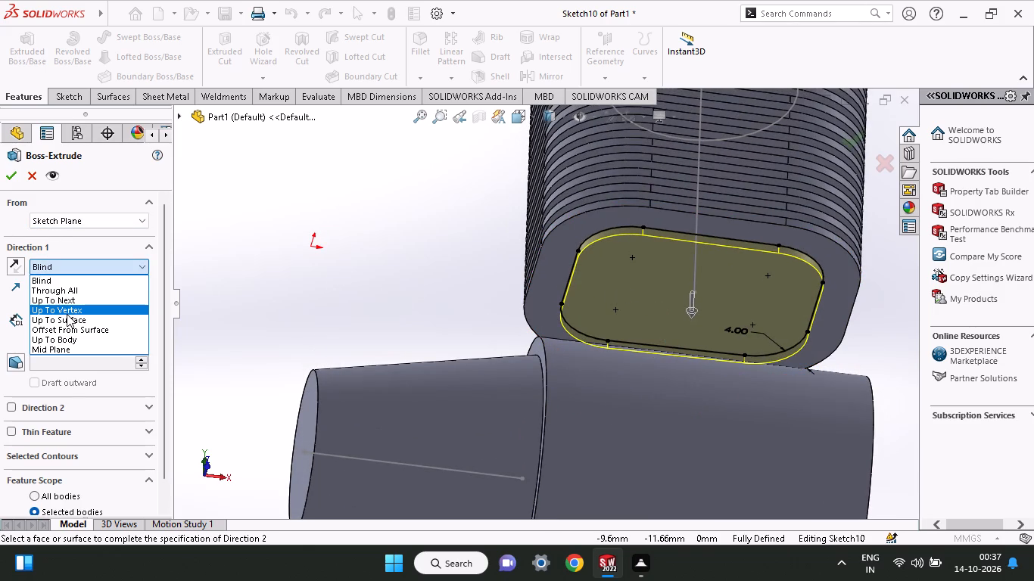
pyautogui.click(67, 314)
pyautogui.click(67, 254)
pyautogui.click(67, 263)
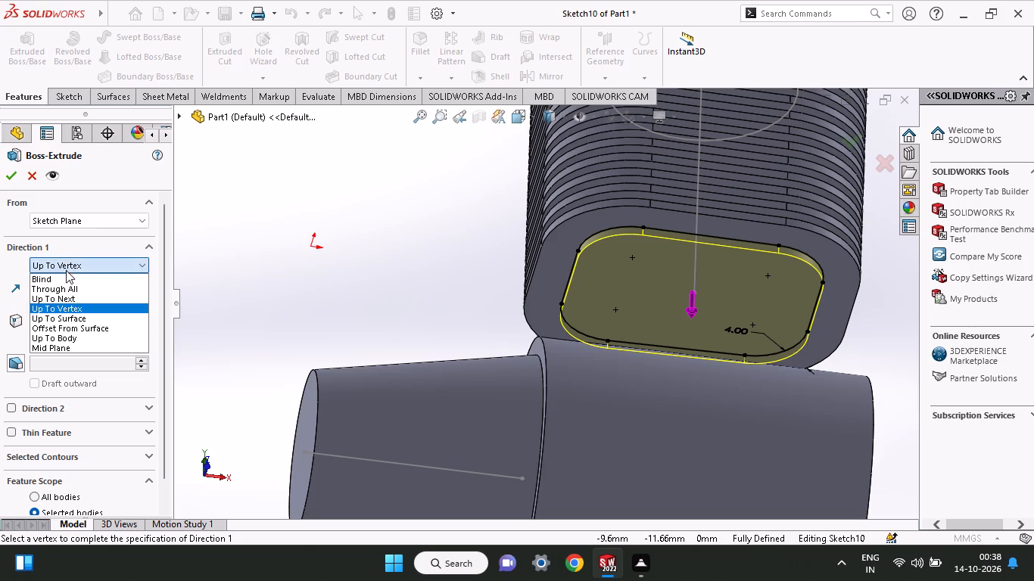
pyautogui.click(65, 313)
pyautogui.moveTo(354, 176); pyautogui.dragTo(365, 280, button='middle')
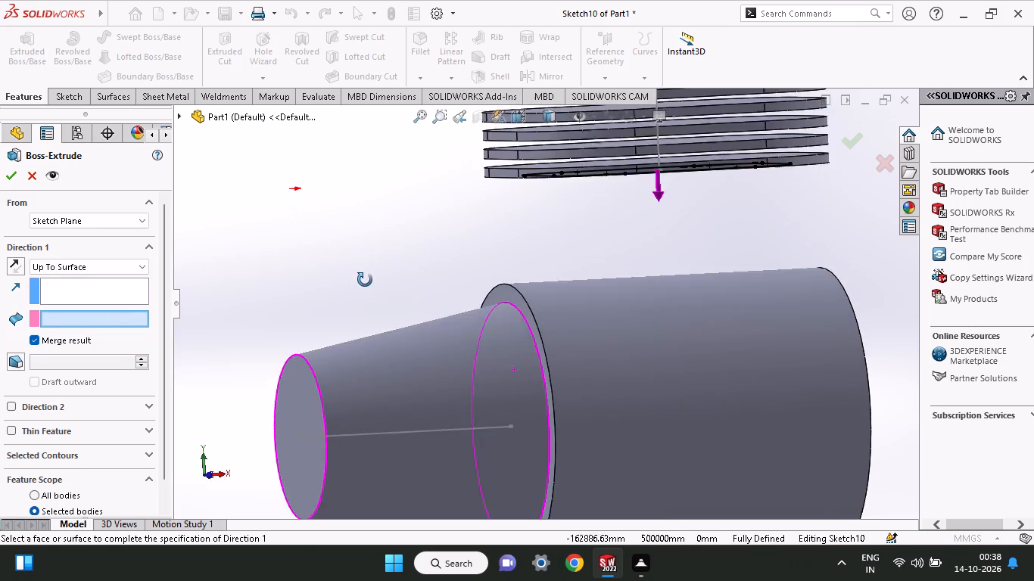
pyautogui.moveTo(365, 280); pyautogui.dragTo(364, 285, button='middle')
pyautogui.click(612, 315)
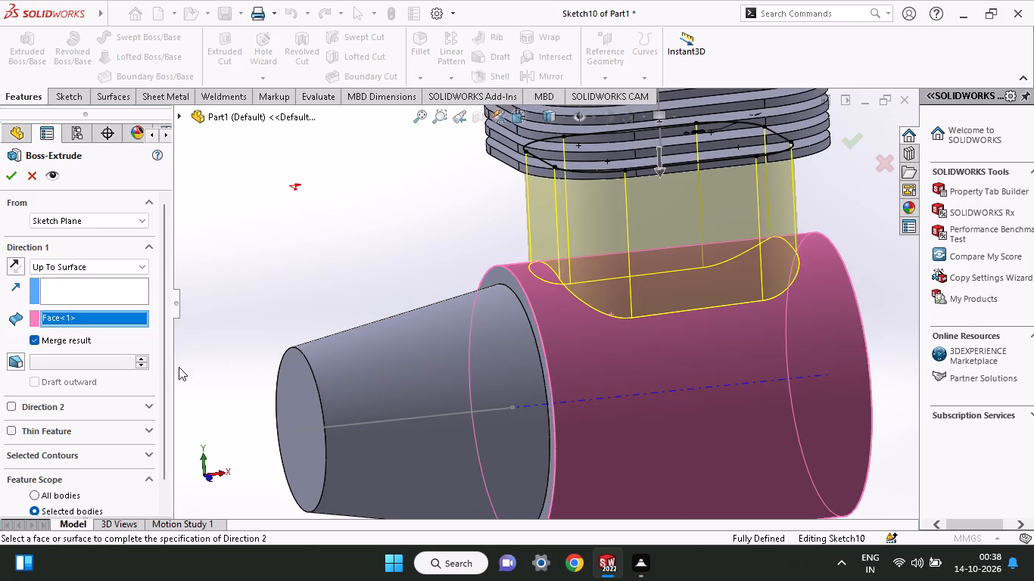
# Add an inward draft to the neck extrusion, trying 18 degrees before setting it to 10 degrees, and complete the extrusion.
pyautogui.click(8, 364)
pyautogui.moveTo(67, 366); pyautogui.dragTo(0, 374)
pyautogui.write('18')
pyautogui.press('Return')
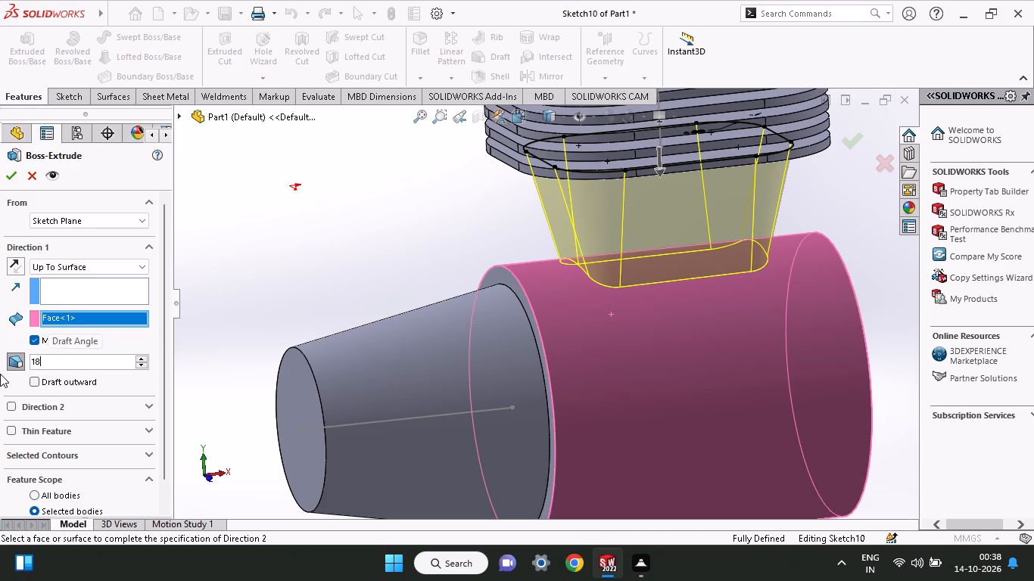
pyautogui.write('10')
pyautogui.press('Return')
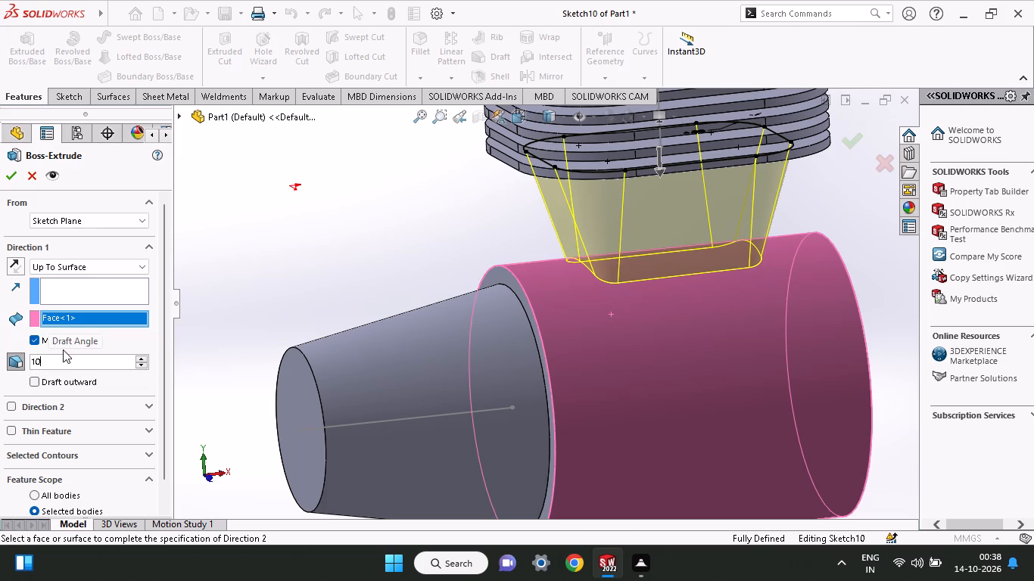
pyautogui.click(8, 177)
# Start a new sketch on the top face of the uppermost plate.
pyautogui.scroll(-1, 644, 279)
pyautogui.moveTo(644, 279); pyautogui.dragTo(662, 371, button='middle')
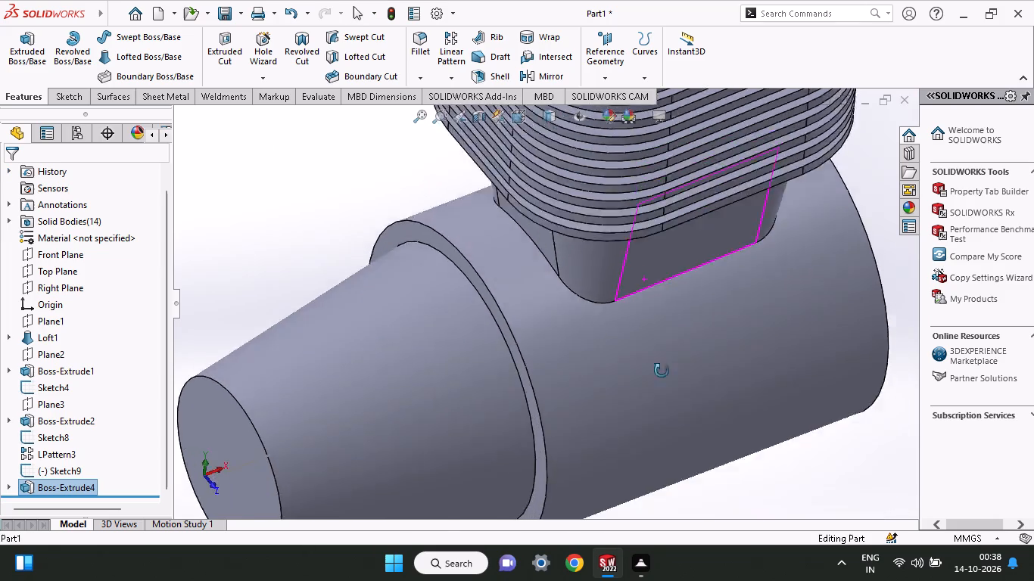
pyautogui.moveTo(662, 371); pyautogui.dragTo(666, 490, button='middle')
pyautogui.scroll(1, 666, 490)
pyautogui.click(550, 285)
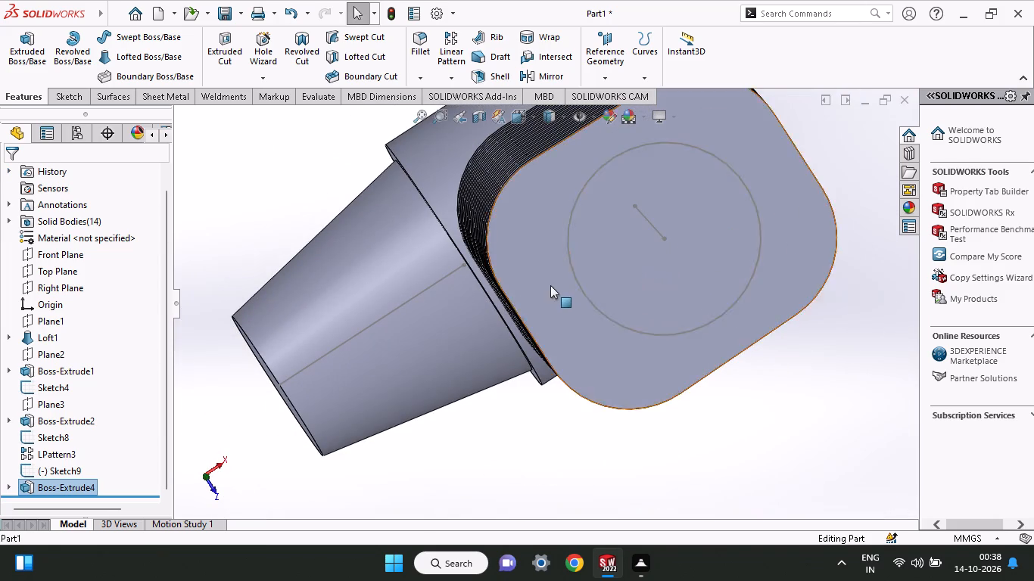
pyautogui.click(614, 245)
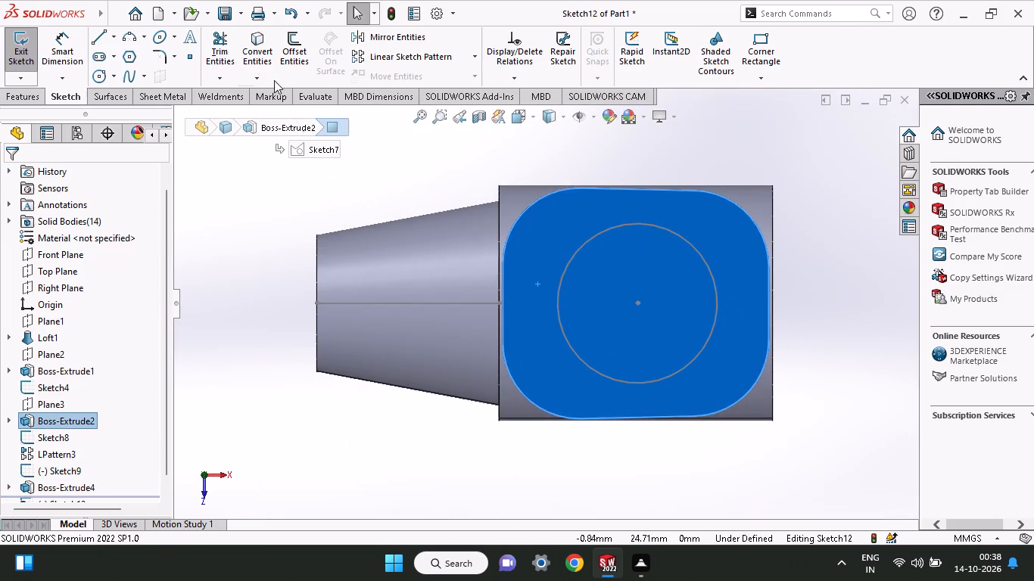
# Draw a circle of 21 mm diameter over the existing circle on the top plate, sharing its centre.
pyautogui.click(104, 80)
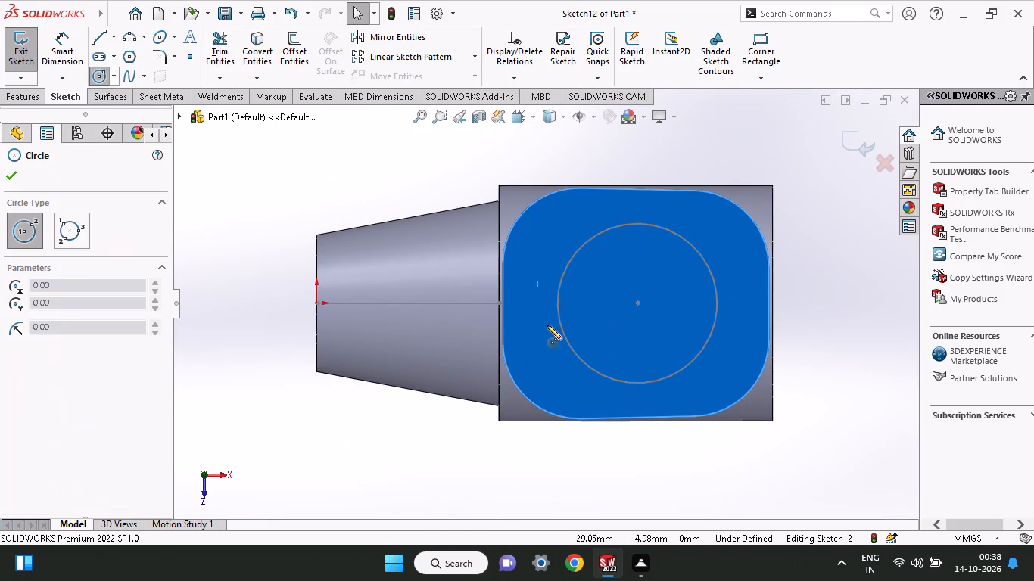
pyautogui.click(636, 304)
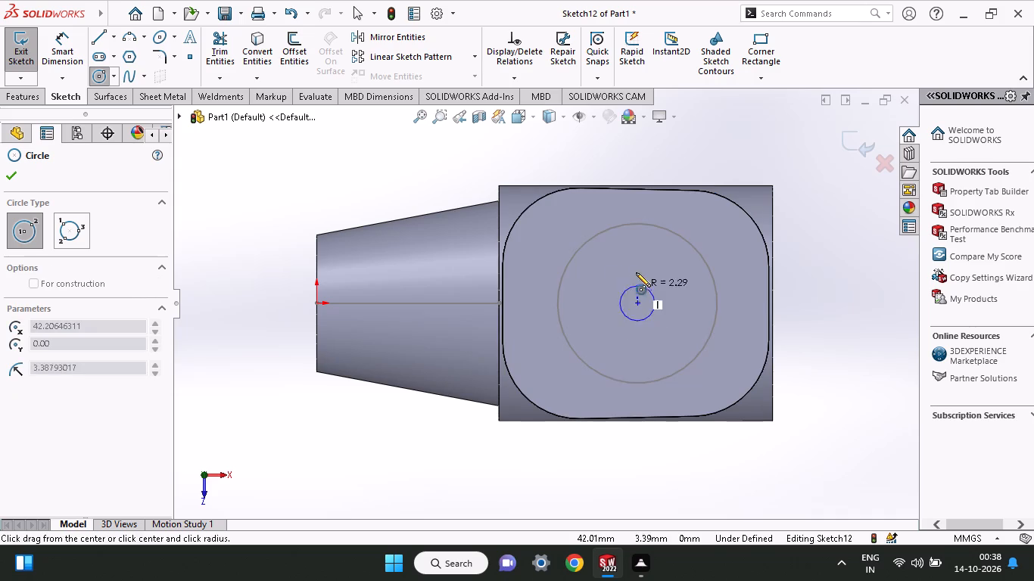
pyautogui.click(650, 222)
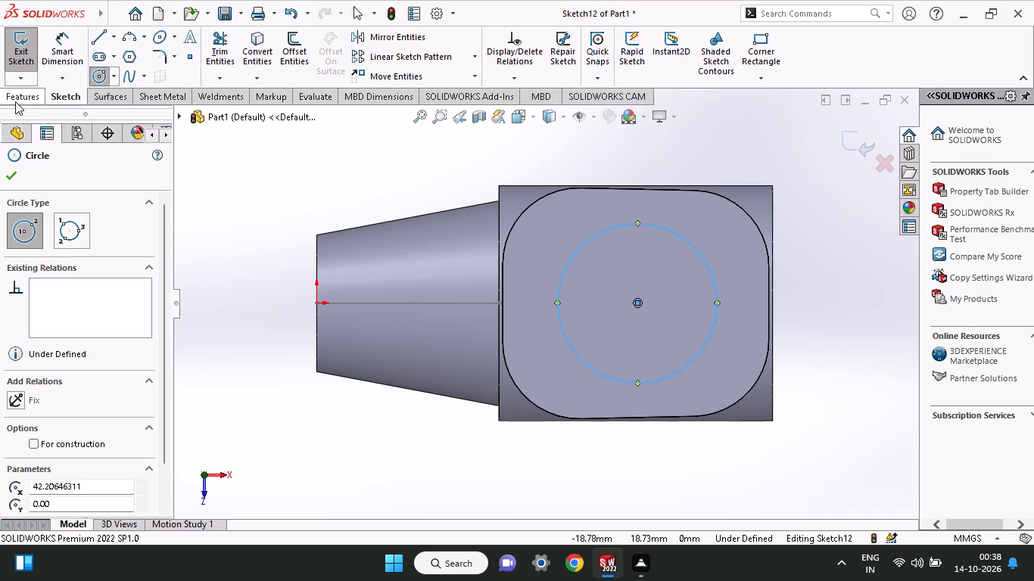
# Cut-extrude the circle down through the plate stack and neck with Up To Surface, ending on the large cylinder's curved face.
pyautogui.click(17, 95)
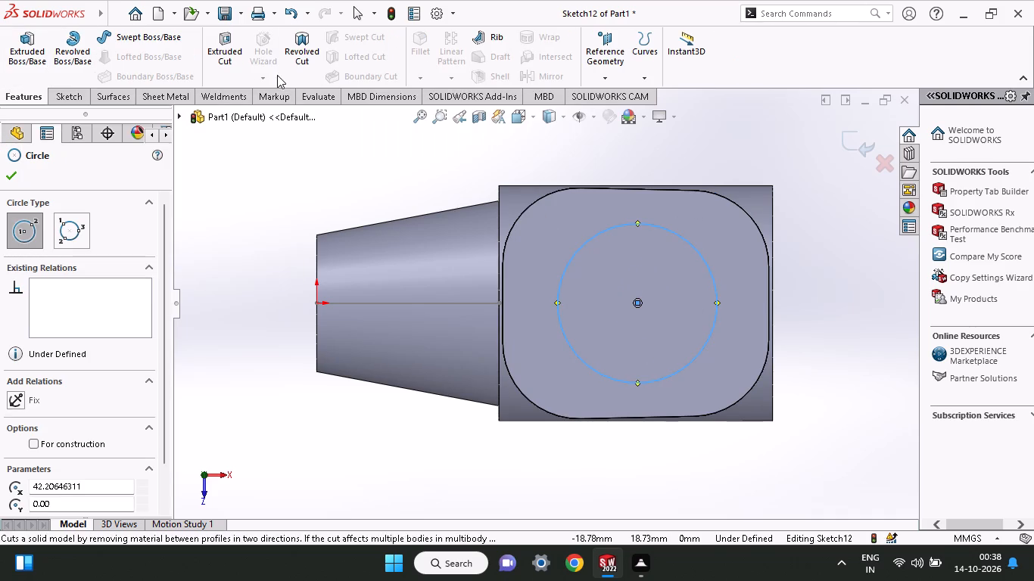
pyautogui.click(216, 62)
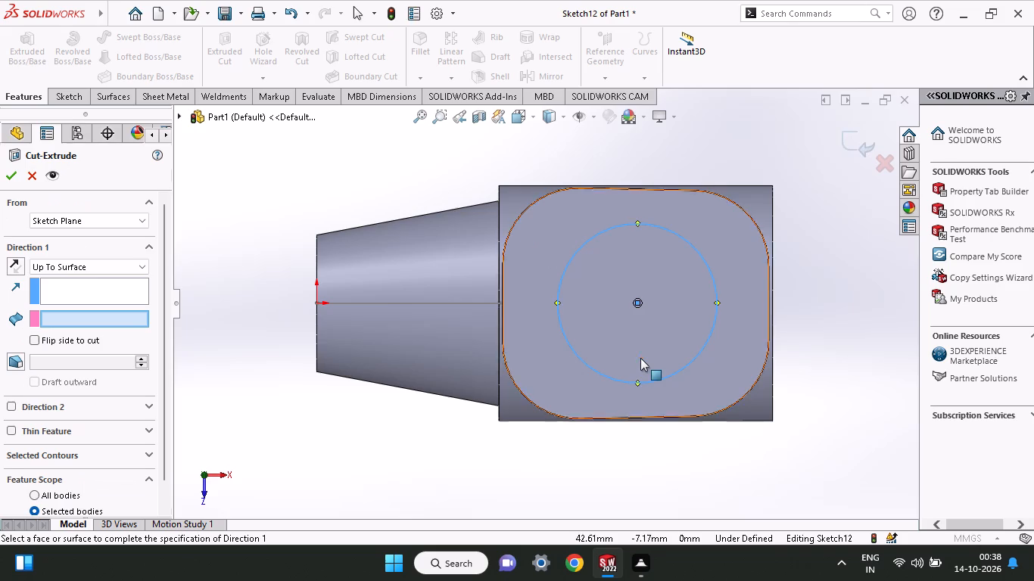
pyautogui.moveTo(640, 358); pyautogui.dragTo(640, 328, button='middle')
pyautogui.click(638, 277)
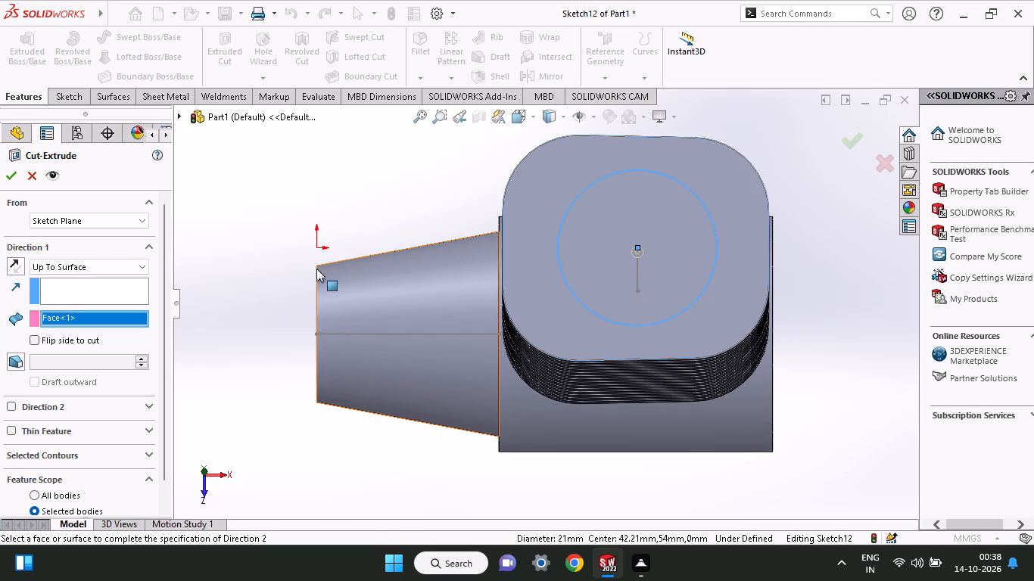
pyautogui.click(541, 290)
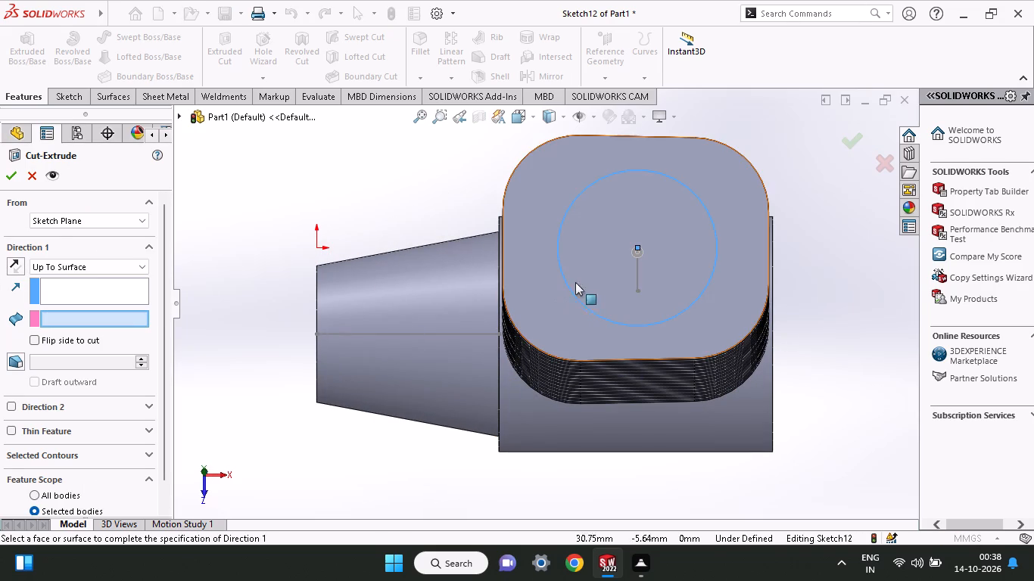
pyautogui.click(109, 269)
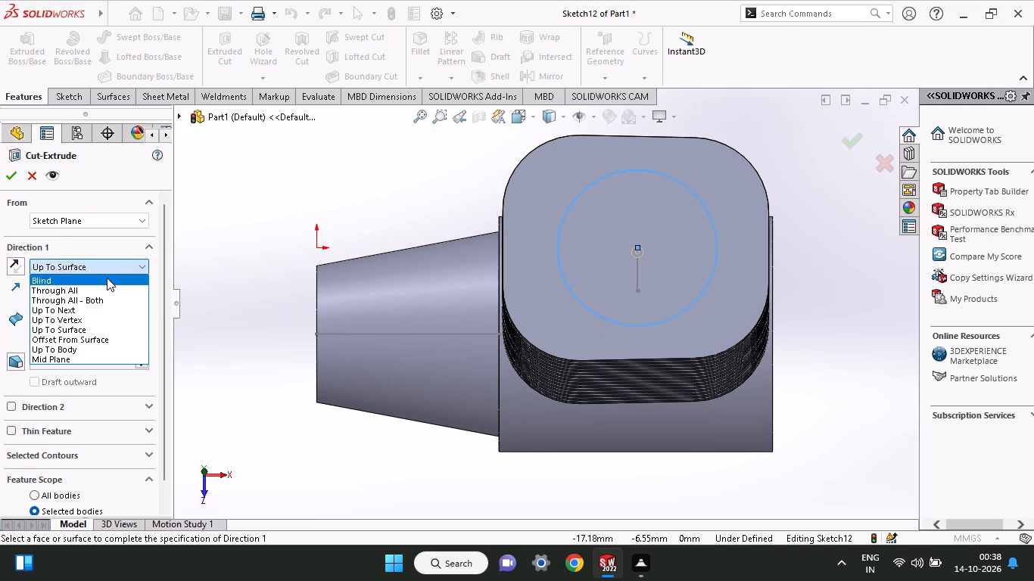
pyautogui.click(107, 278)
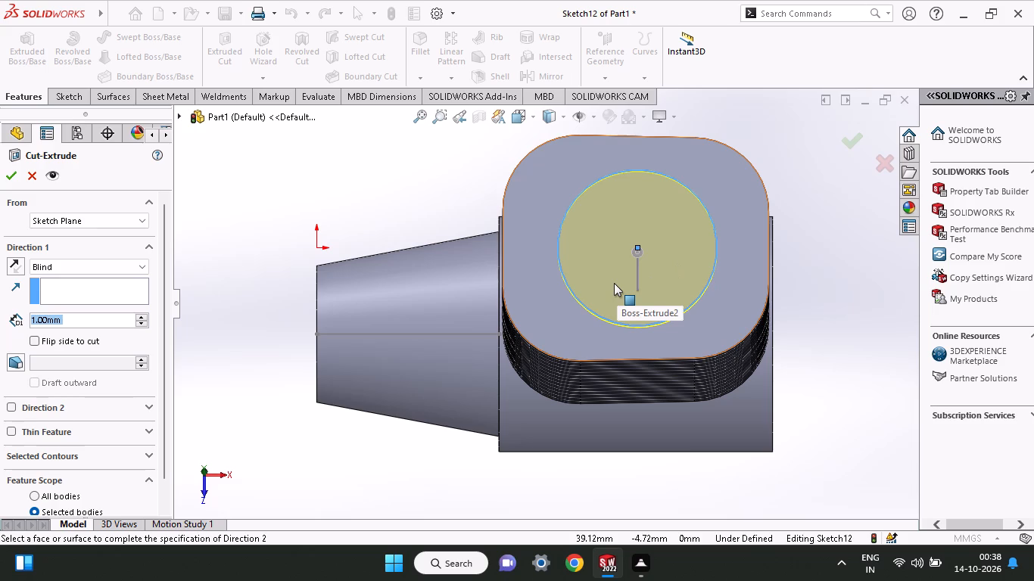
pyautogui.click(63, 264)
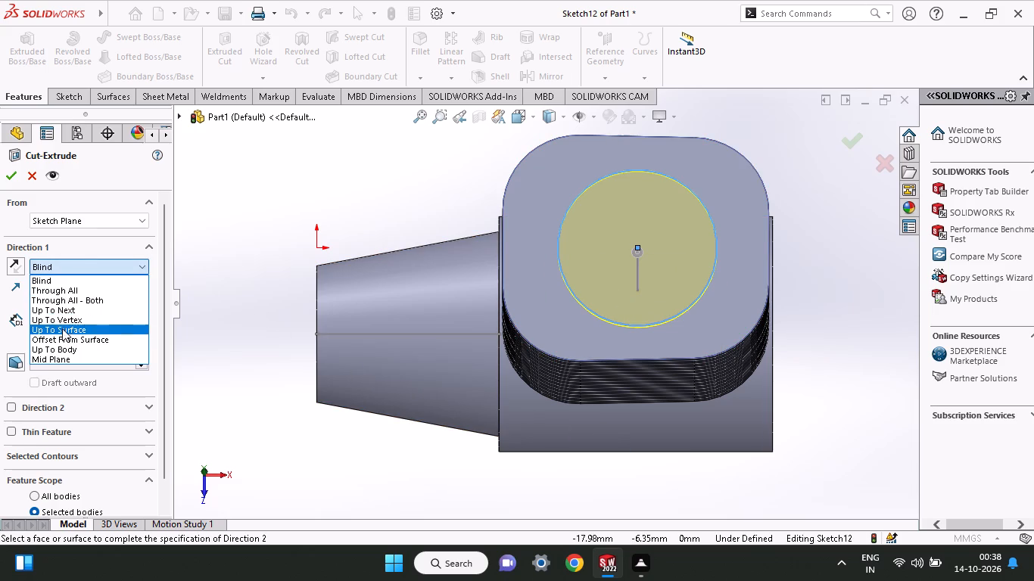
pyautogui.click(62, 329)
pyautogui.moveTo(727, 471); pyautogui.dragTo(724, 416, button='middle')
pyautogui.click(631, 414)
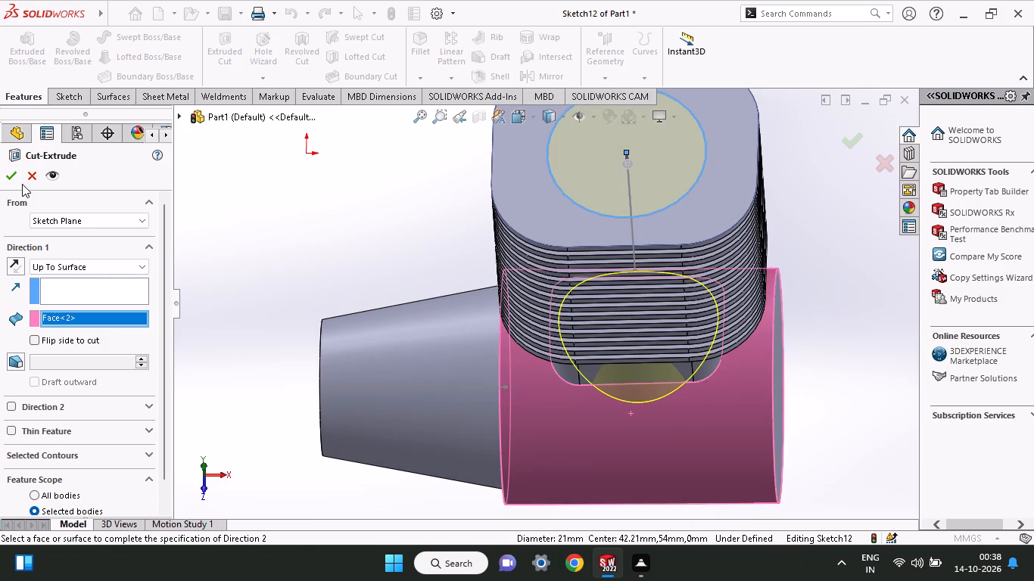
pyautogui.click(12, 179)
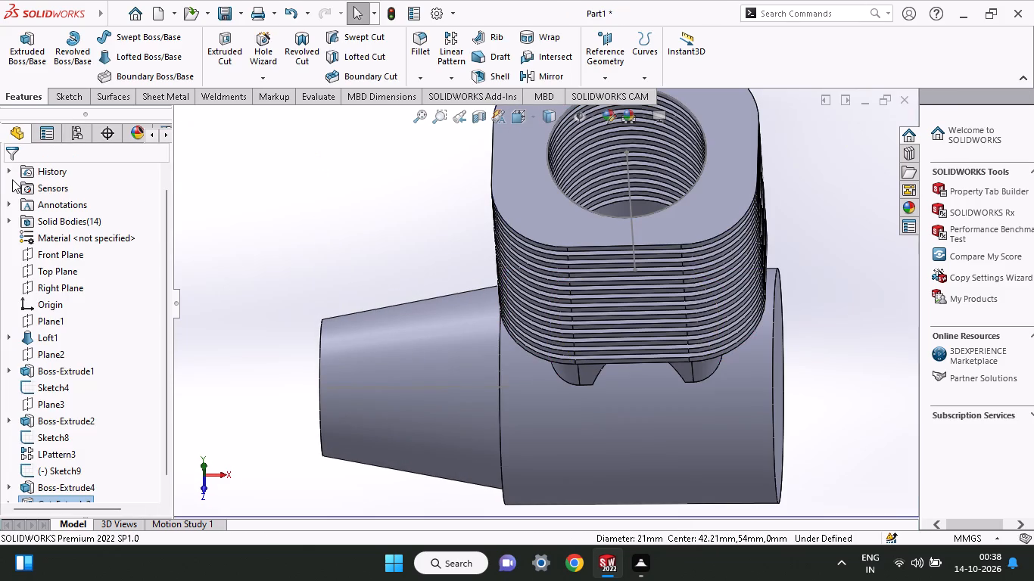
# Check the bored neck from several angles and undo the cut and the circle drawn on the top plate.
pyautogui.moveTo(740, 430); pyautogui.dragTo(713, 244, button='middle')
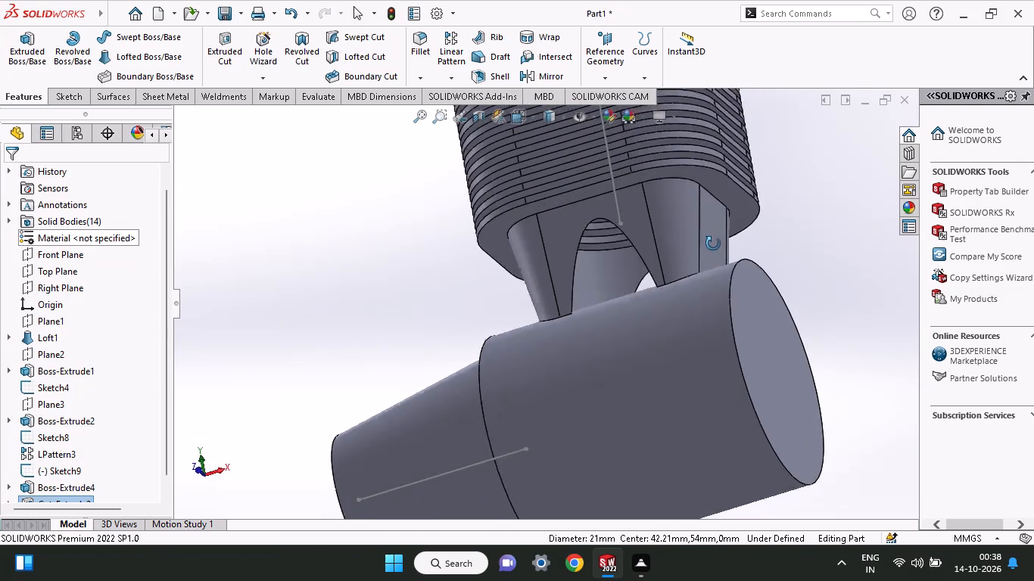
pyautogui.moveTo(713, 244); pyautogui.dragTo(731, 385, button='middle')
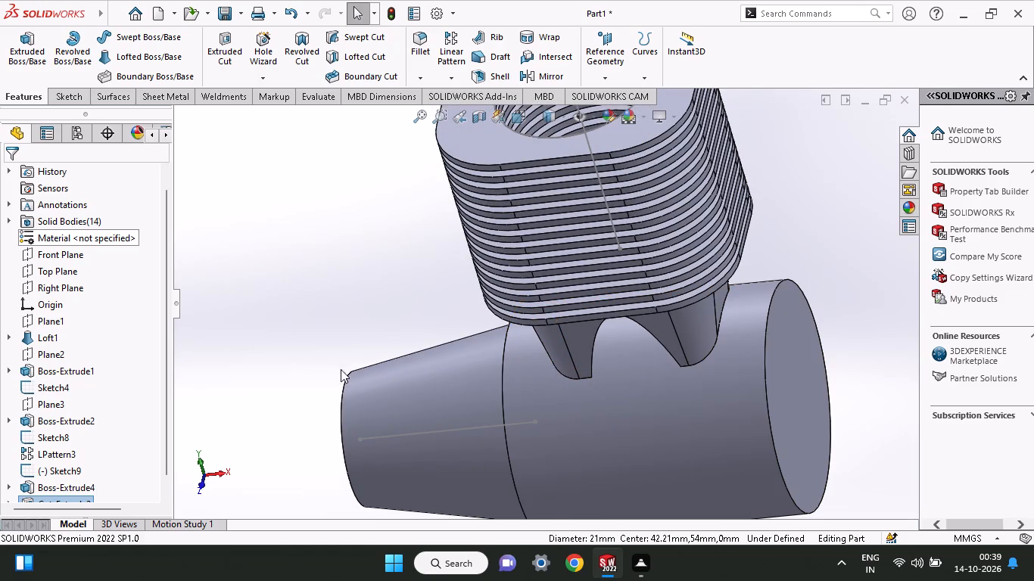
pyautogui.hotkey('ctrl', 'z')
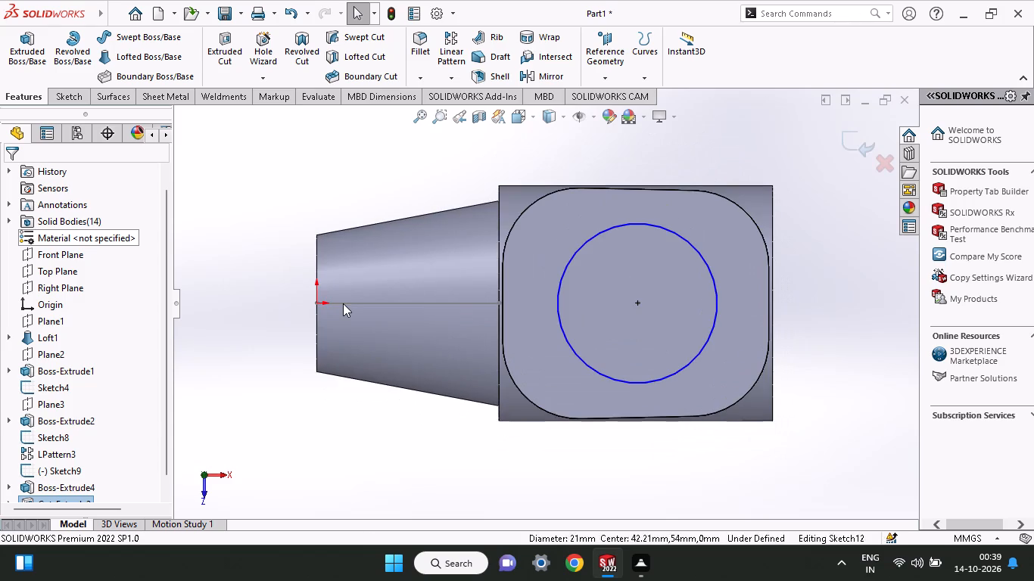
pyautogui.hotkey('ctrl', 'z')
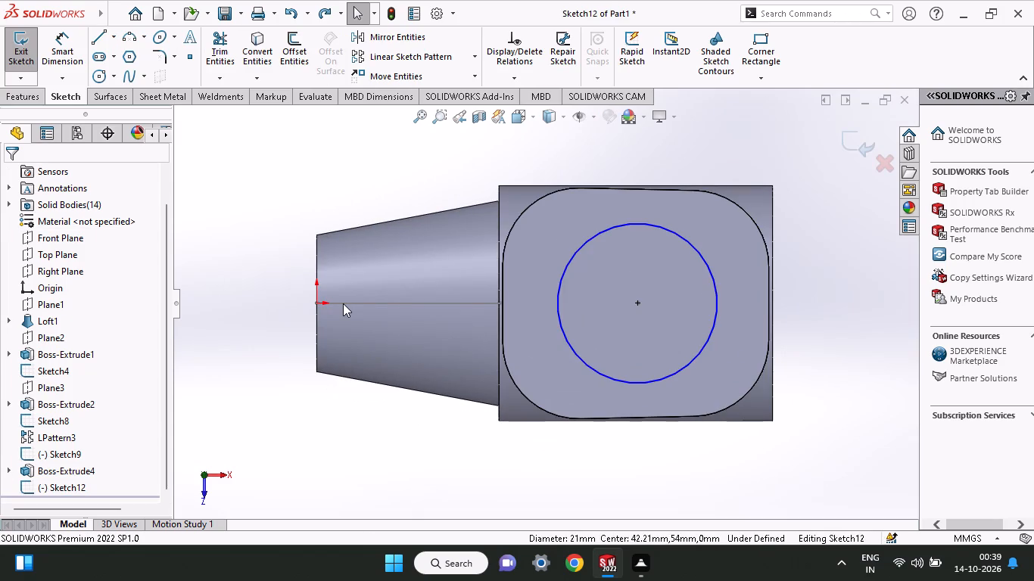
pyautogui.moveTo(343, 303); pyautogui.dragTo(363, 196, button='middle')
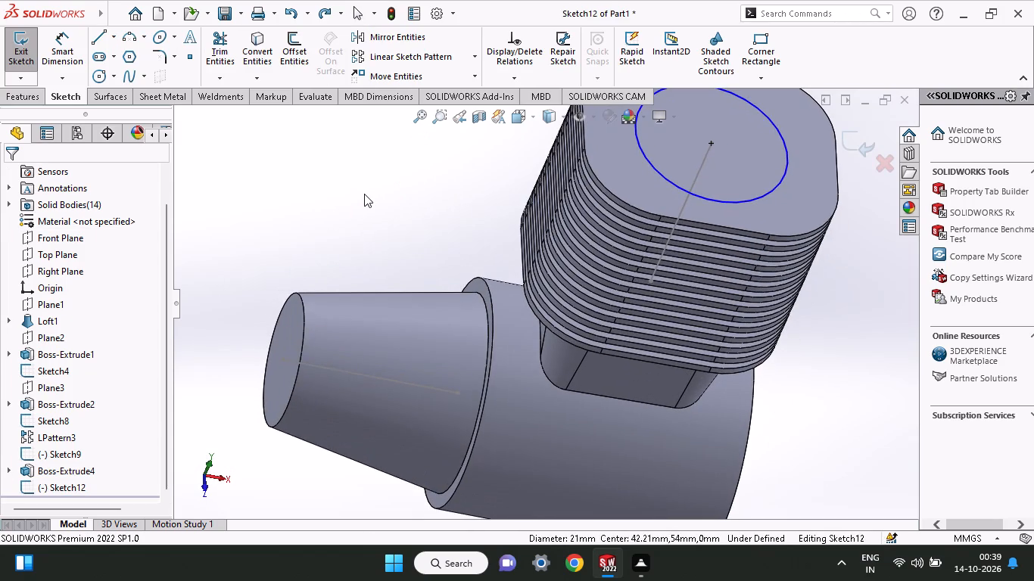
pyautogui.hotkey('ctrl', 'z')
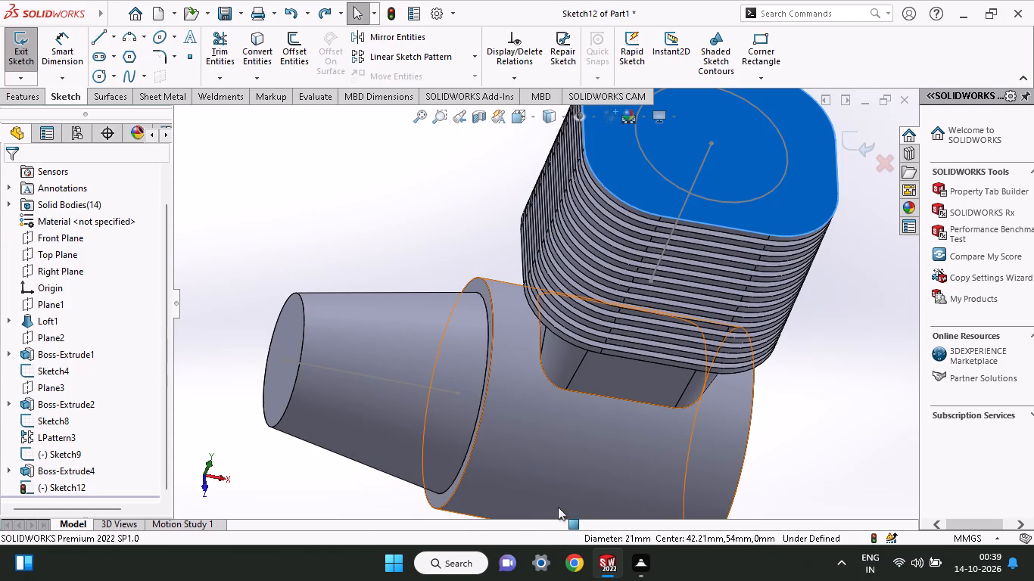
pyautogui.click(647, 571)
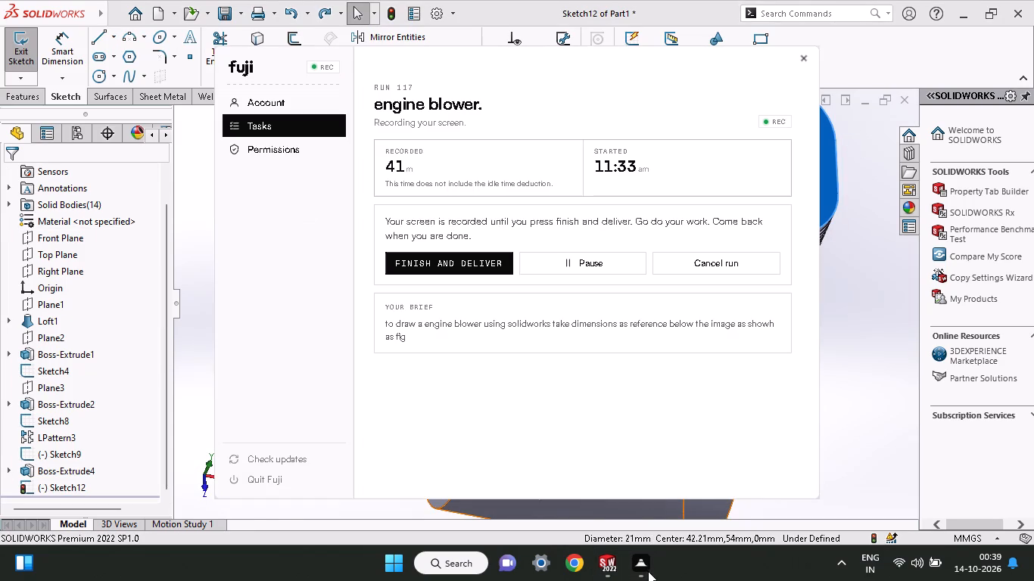
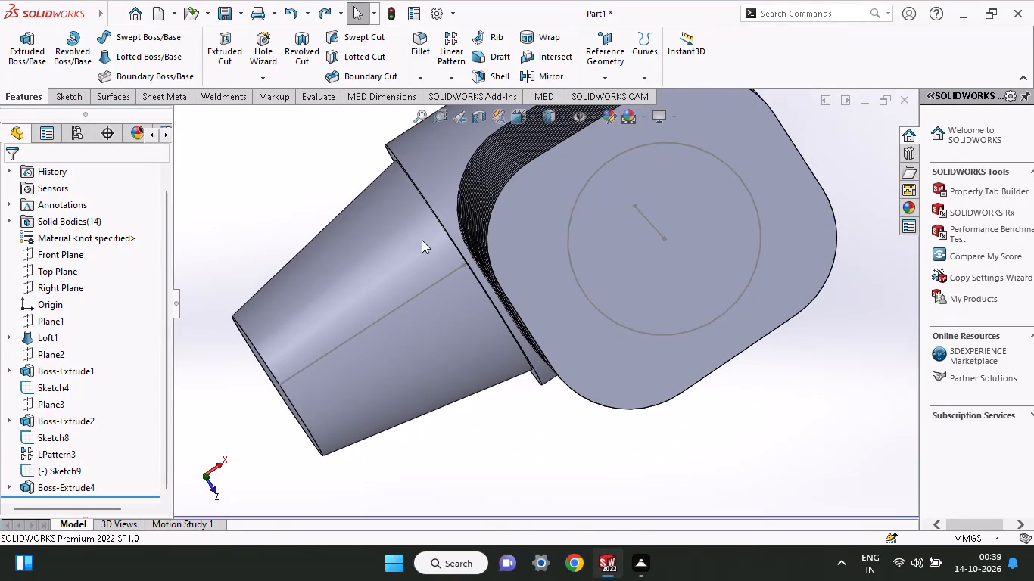
# Undo the drafted neck extrusion between the plate stack and the large cylinder.
pyautogui.hotkey('ctrl', 'z')
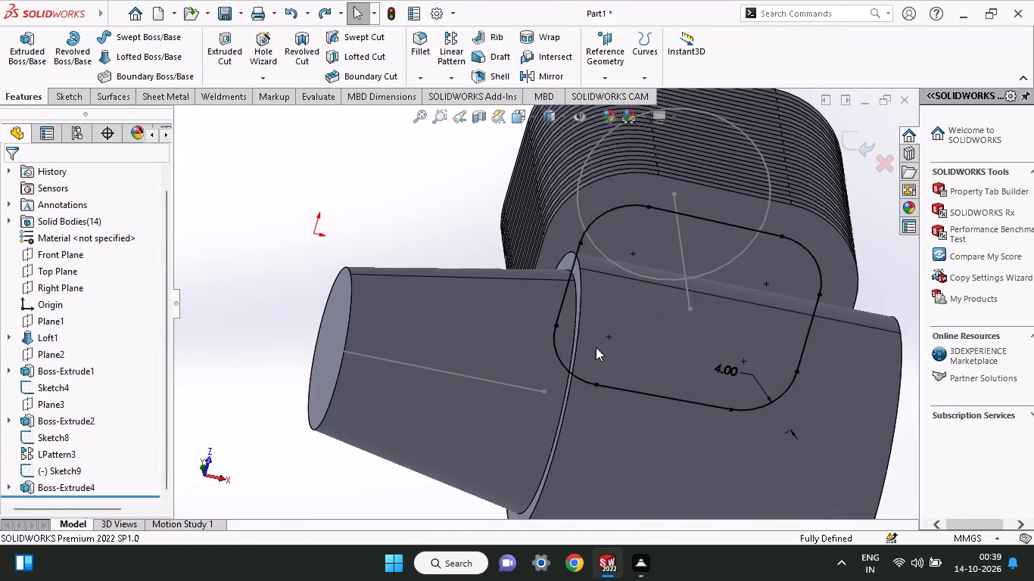
# Extrude the rounded-rectangle sketch under the lowest plate with Up To Surface, ending on the large cylinder's curved face.
pyautogui.moveTo(603, 355); pyautogui.dragTo(637, 297, button='middle')
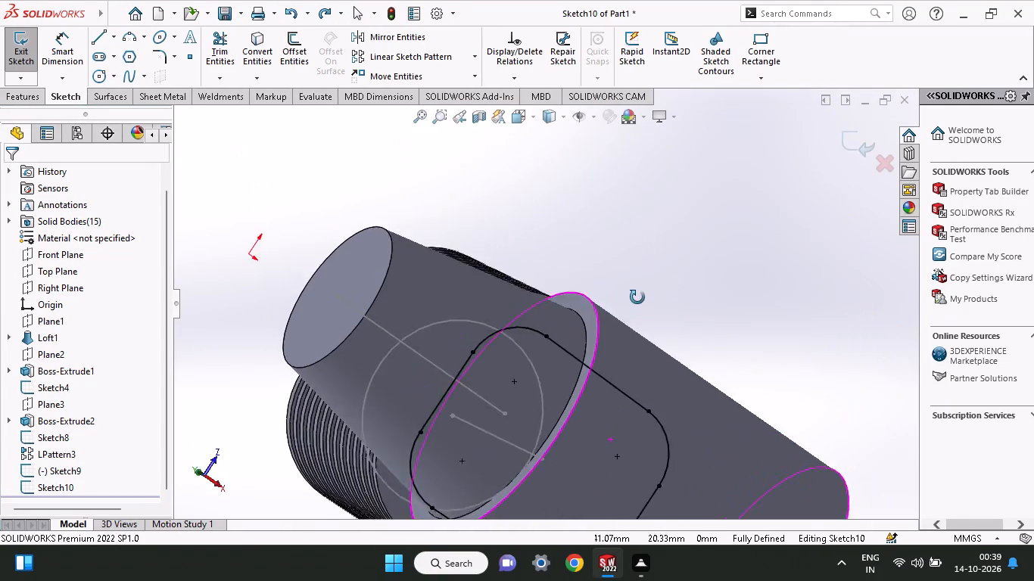
pyautogui.moveTo(637, 297); pyautogui.dragTo(612, 380, button='middle')
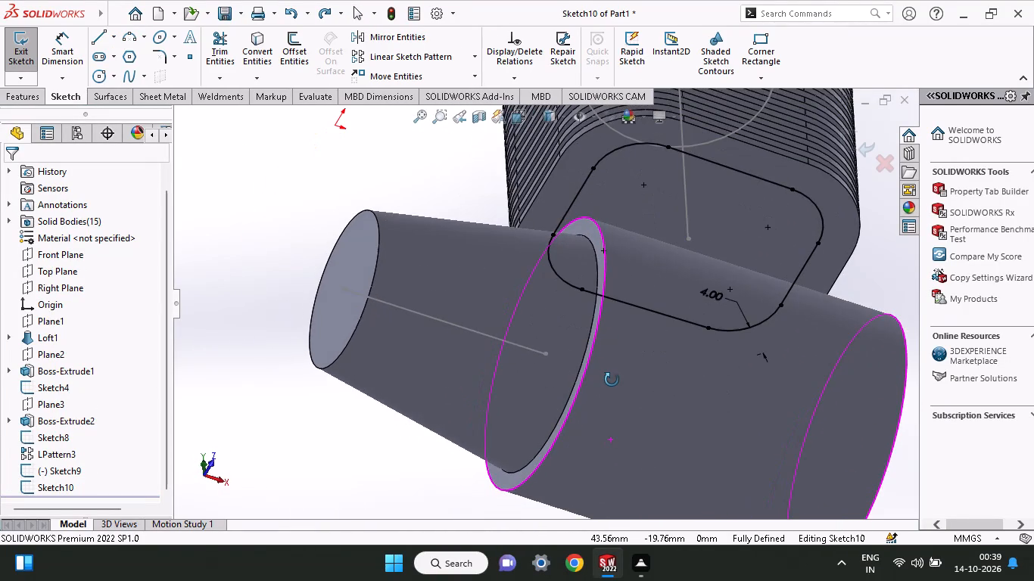
pyautogui.moveTo(612, 380); pyautogui.dragTo(611, 407, button='middle')
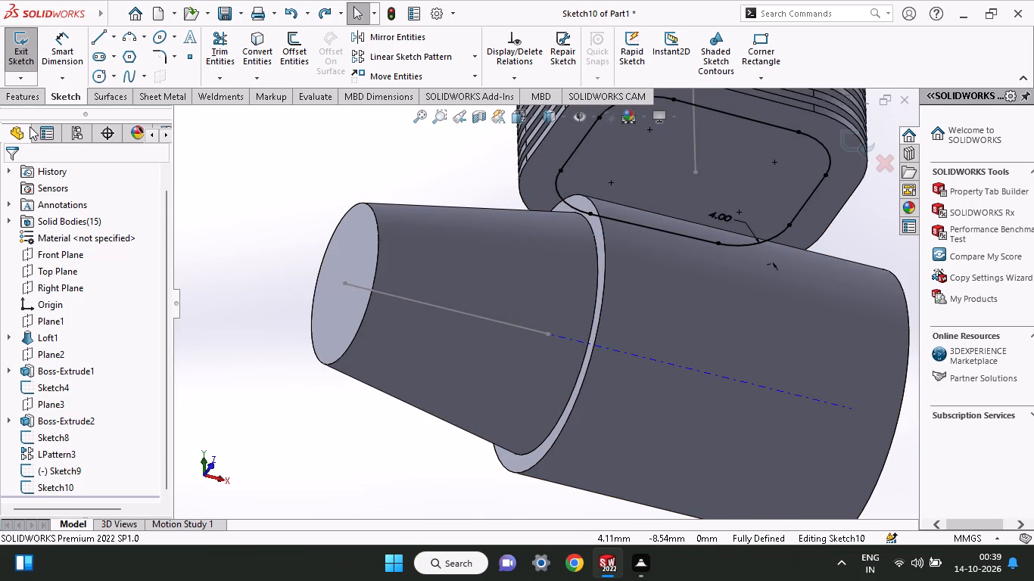
pyautogui.click(23, 98)
pyautogui.click(36, 65)
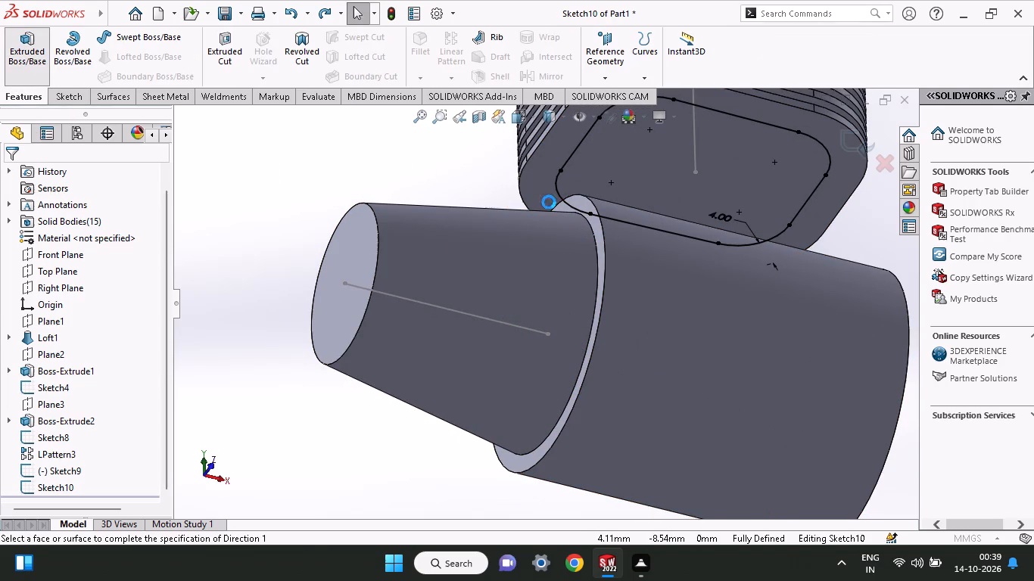
pyautogui.click(592, 161)
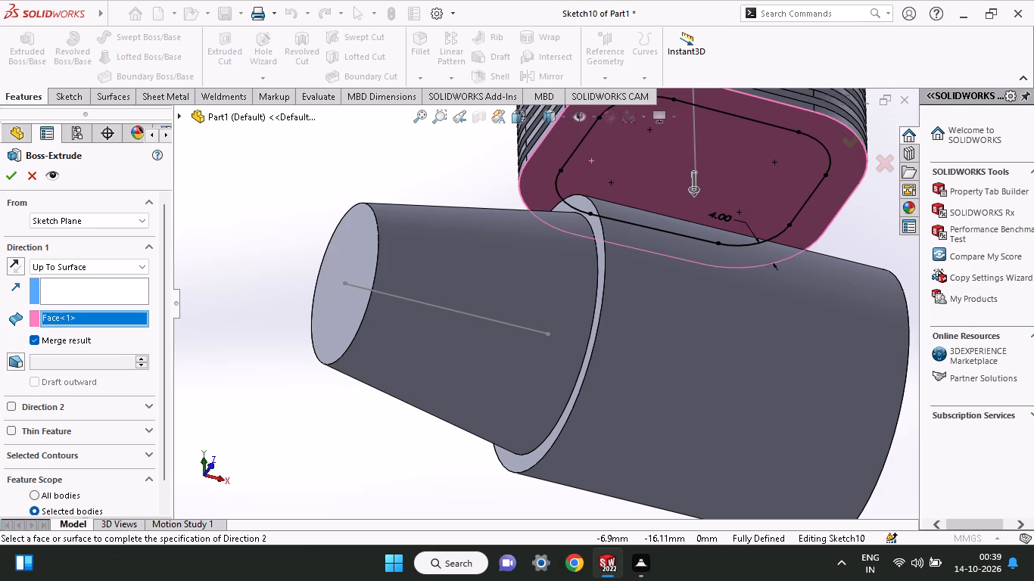
pyautogui.click(39, 262)
pyautogui.click(43, 283)
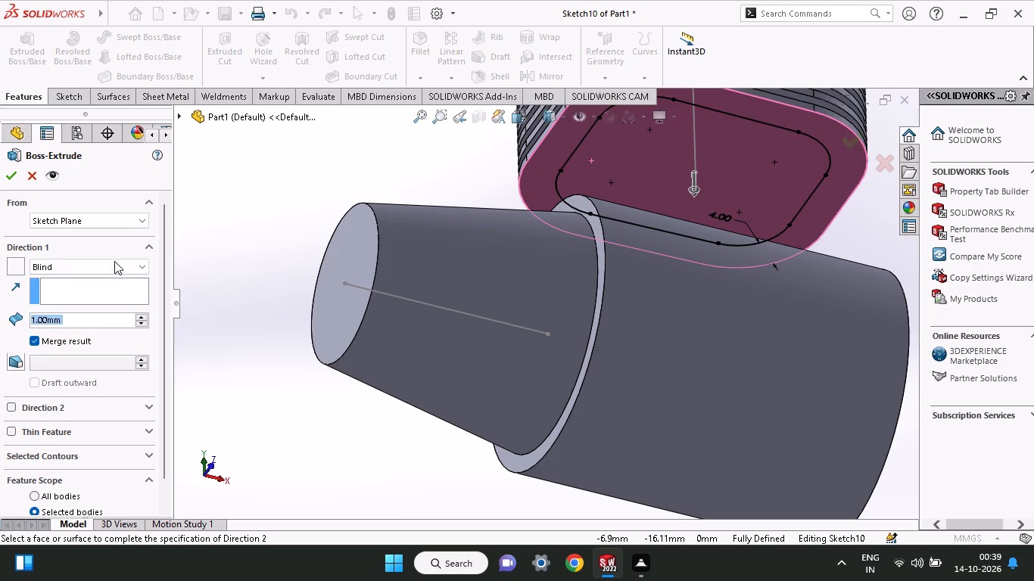
pyautogui.click(57, 269)
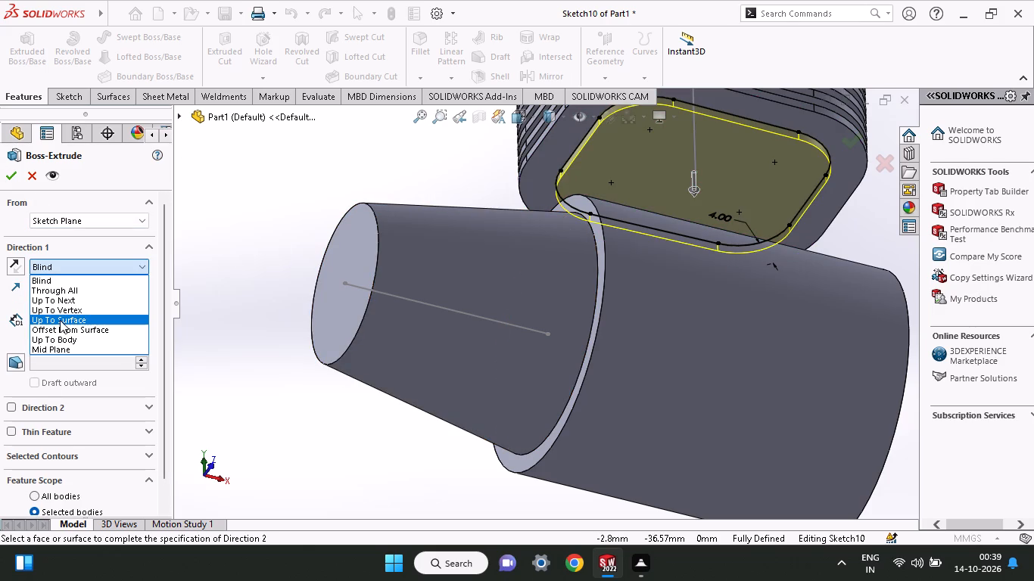
pyautogui.click(61, 321)
pyautogui.moveTo(480, 158); pyautogui.dragTo(481, 263, button='middle')
pyautogui.click(765, 337)
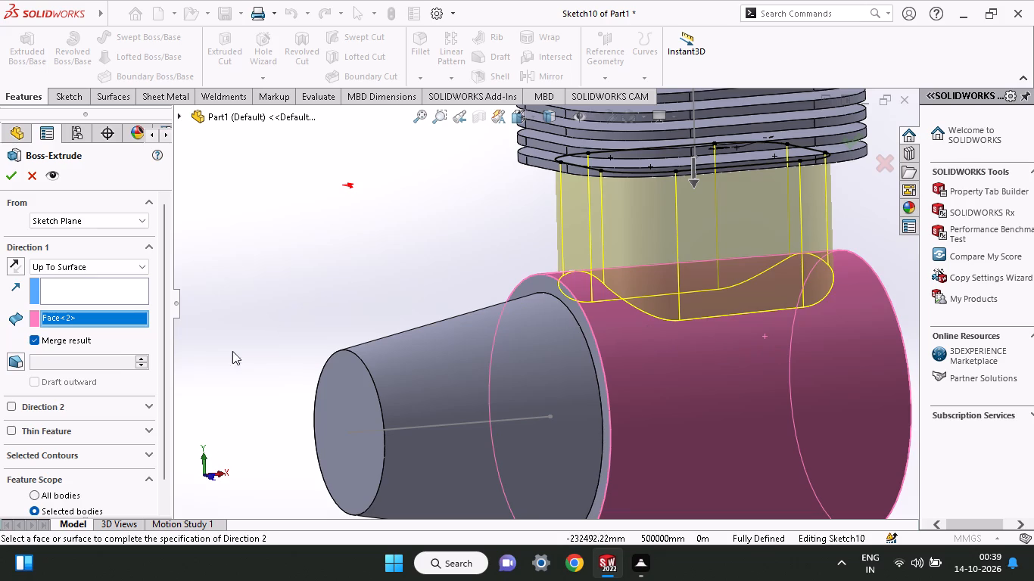
# Turn on draft for the neck extrusion and set the draft angle to 5 degrees.
pyautogui.click(33, 383)
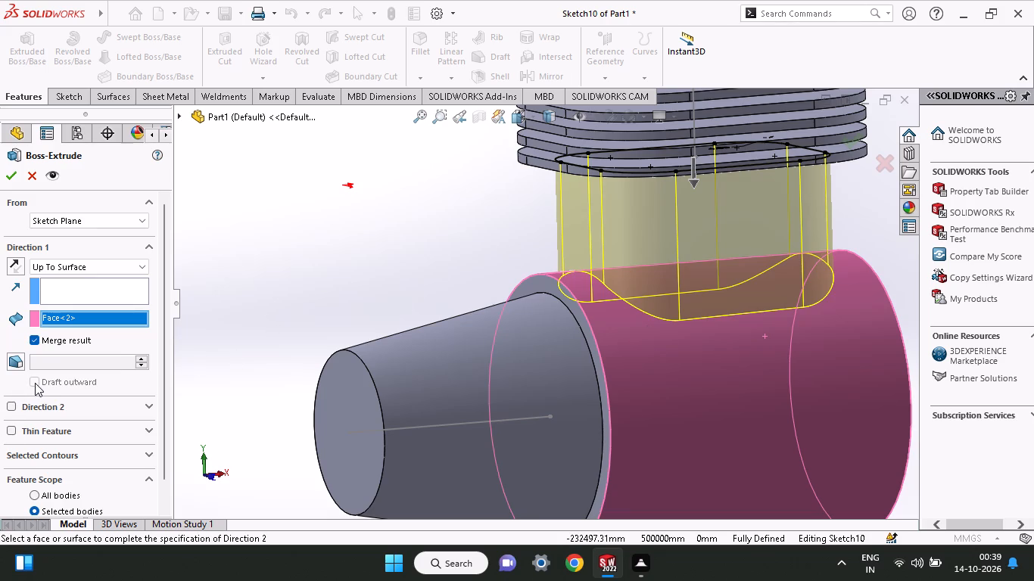
pyautogui.click(34, 376)
pyautogui.click(15, 362)
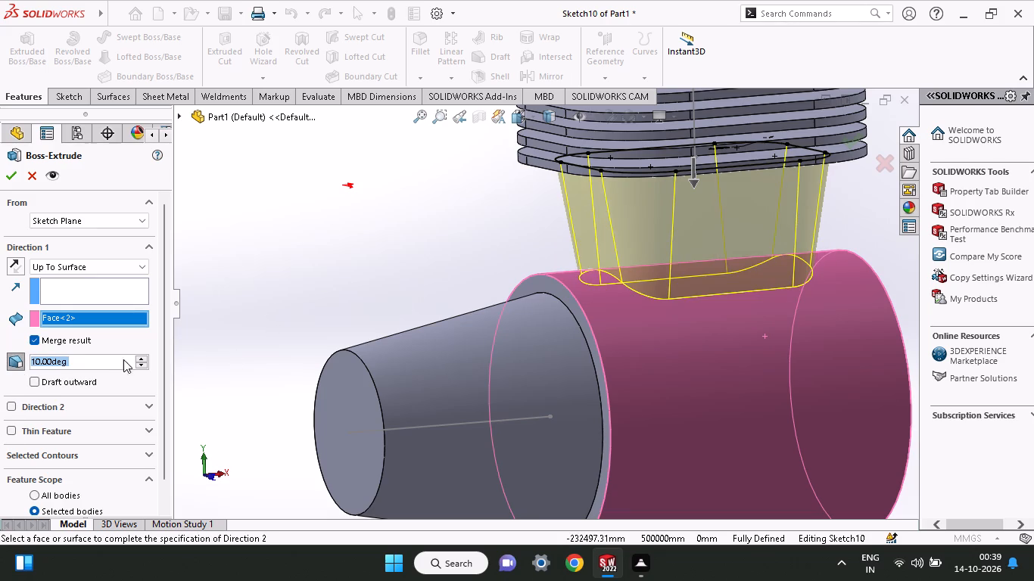
pyautogui.moveTo(98, 360); pyautogui.dragTo(0, 371)
pyautogui.press('5')
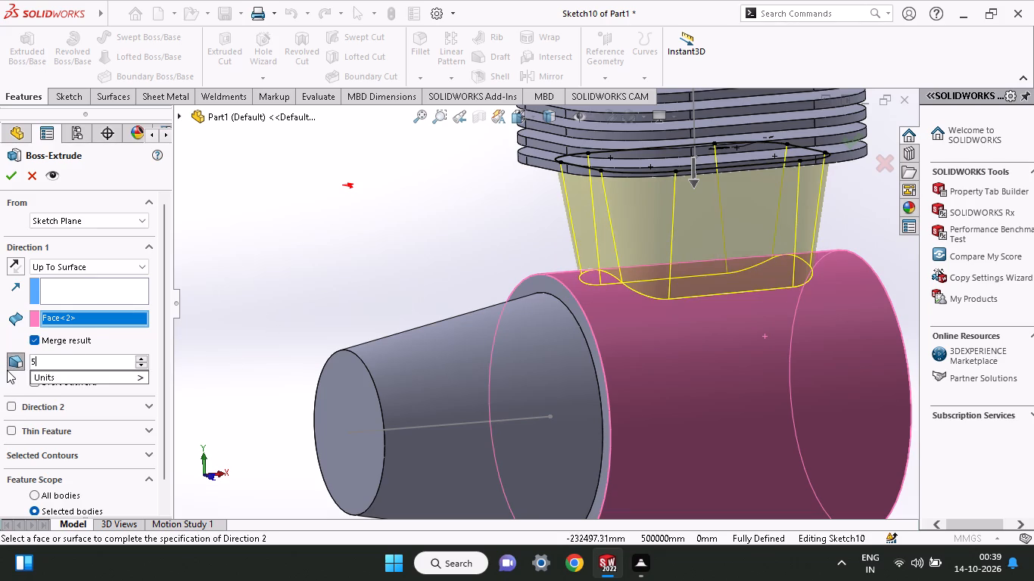
pyautogui.press('Return')
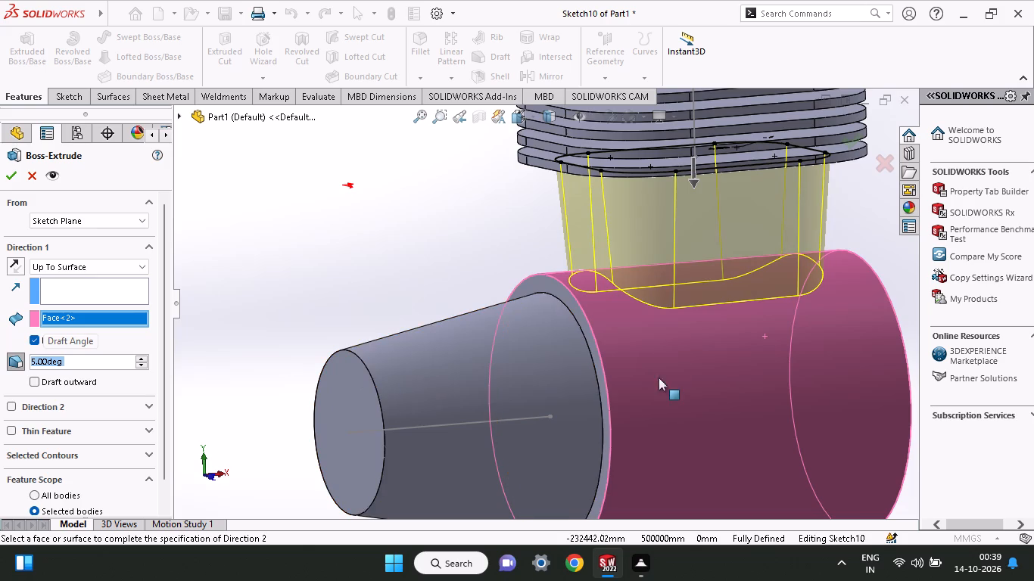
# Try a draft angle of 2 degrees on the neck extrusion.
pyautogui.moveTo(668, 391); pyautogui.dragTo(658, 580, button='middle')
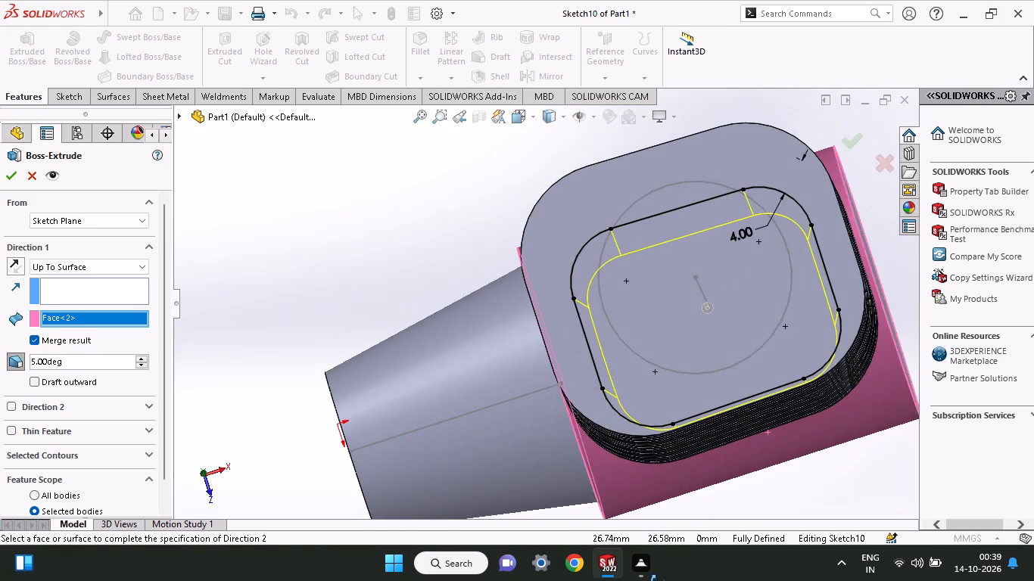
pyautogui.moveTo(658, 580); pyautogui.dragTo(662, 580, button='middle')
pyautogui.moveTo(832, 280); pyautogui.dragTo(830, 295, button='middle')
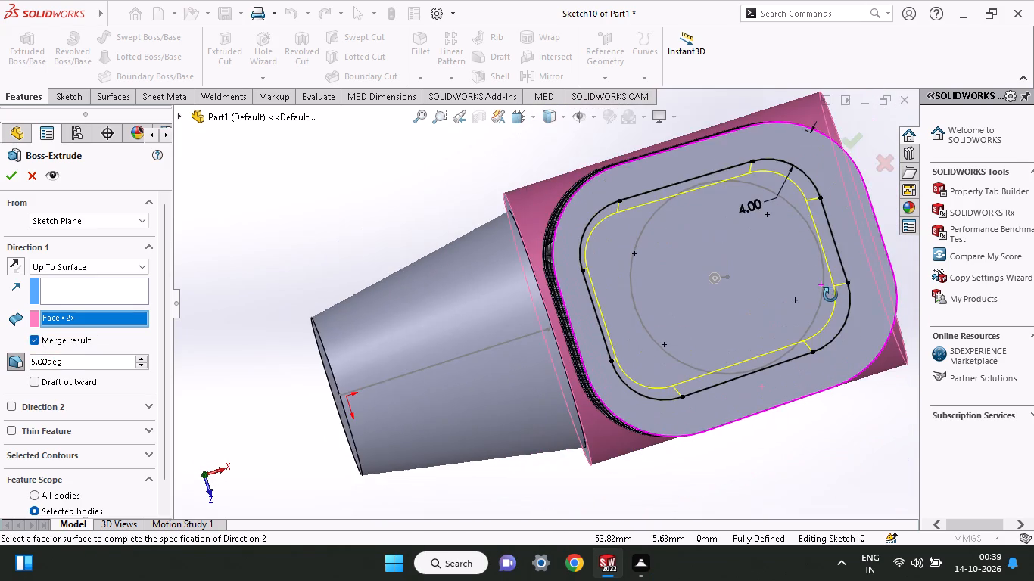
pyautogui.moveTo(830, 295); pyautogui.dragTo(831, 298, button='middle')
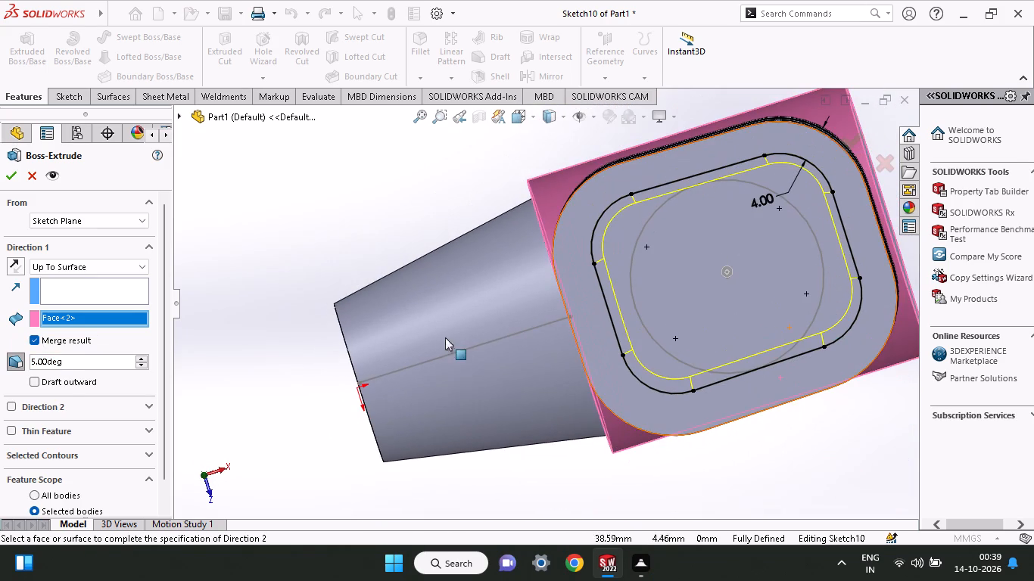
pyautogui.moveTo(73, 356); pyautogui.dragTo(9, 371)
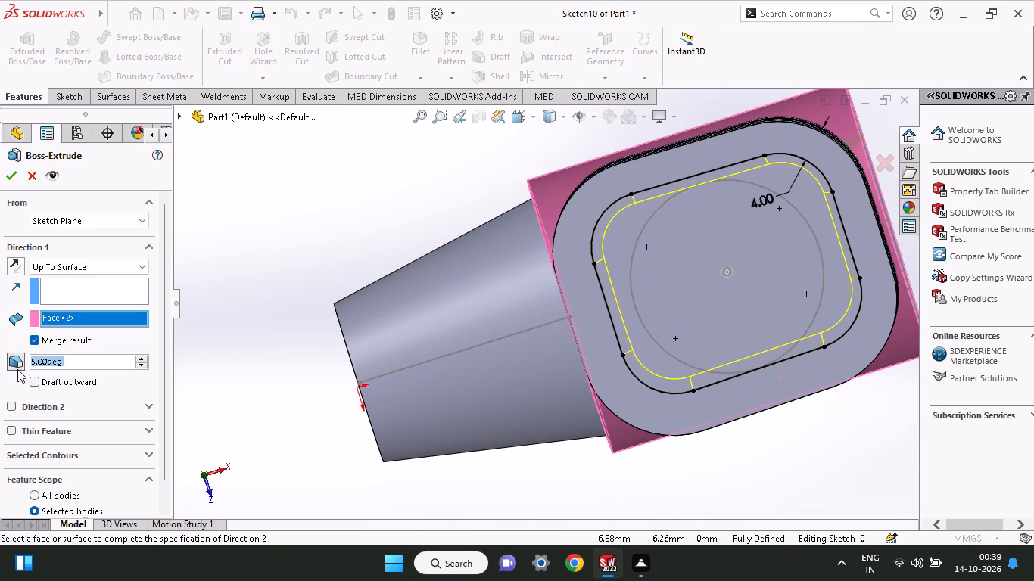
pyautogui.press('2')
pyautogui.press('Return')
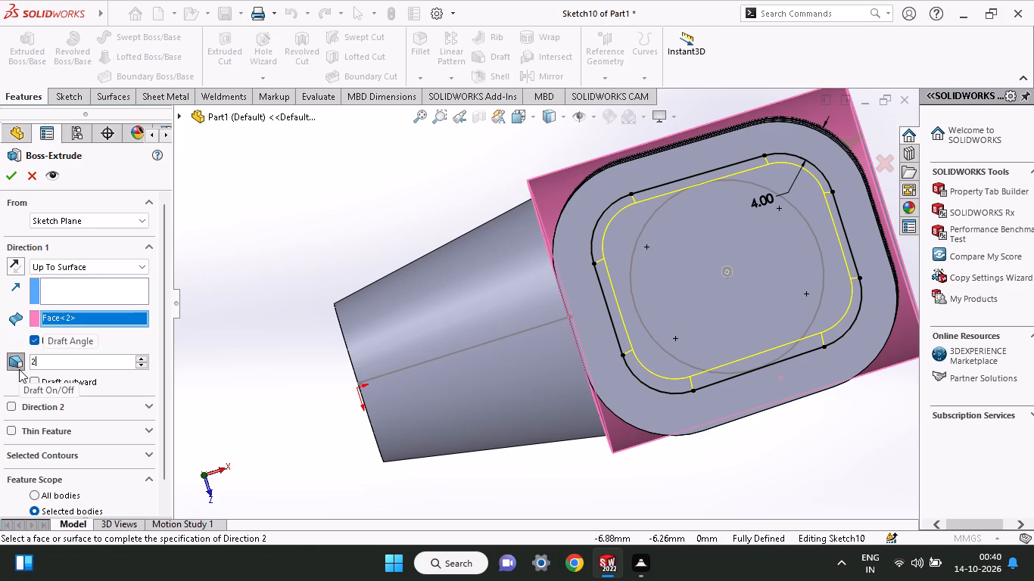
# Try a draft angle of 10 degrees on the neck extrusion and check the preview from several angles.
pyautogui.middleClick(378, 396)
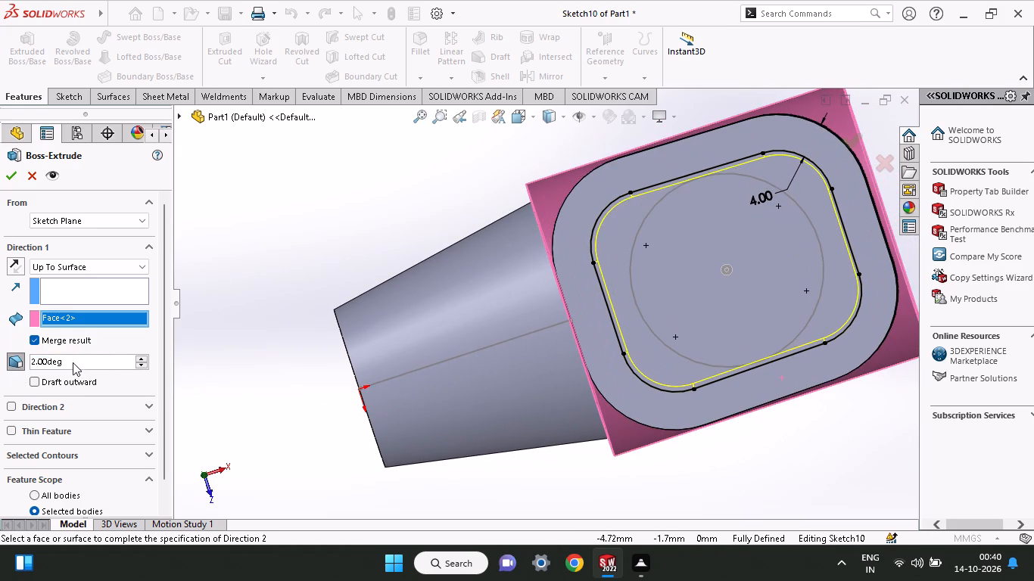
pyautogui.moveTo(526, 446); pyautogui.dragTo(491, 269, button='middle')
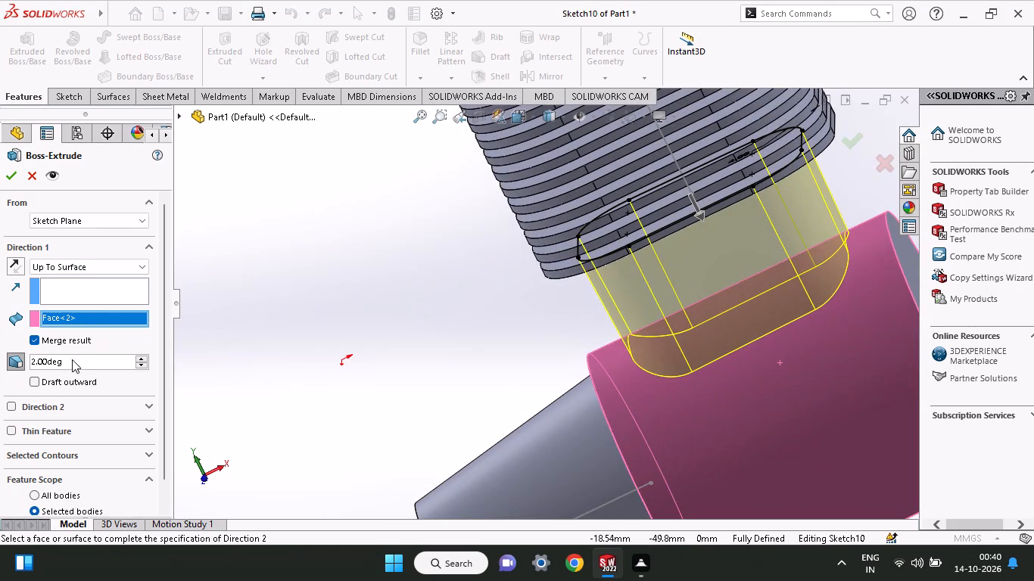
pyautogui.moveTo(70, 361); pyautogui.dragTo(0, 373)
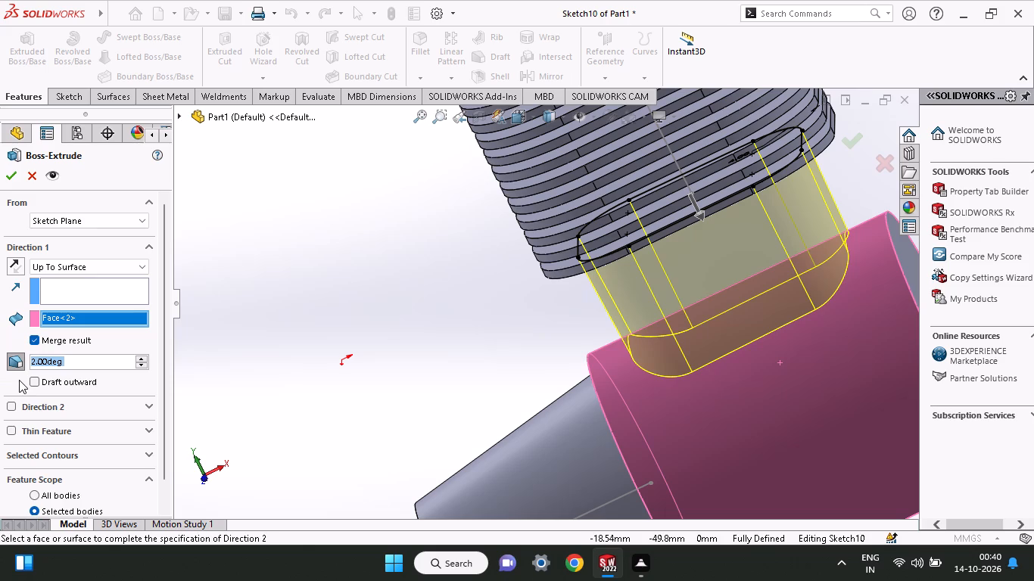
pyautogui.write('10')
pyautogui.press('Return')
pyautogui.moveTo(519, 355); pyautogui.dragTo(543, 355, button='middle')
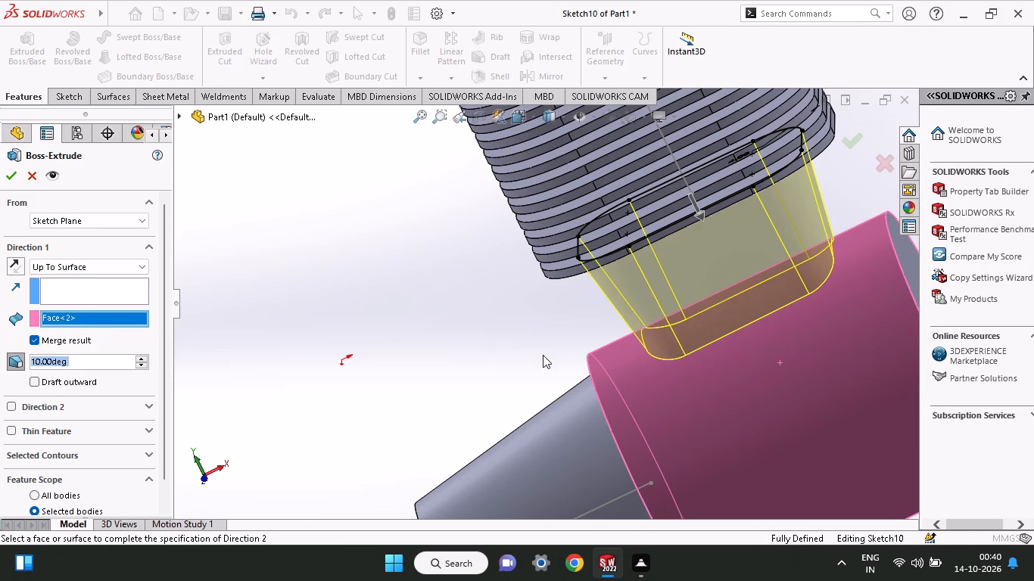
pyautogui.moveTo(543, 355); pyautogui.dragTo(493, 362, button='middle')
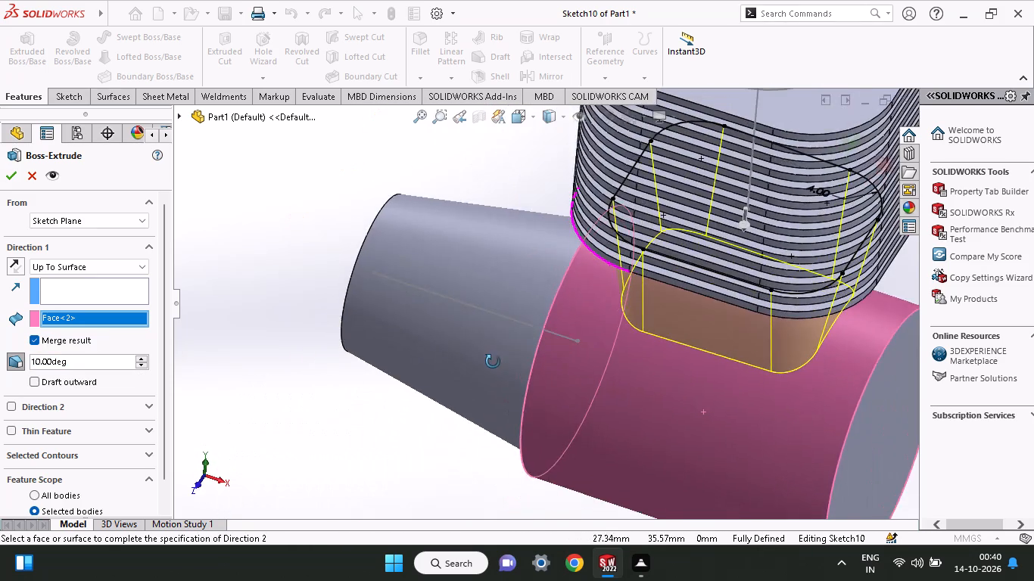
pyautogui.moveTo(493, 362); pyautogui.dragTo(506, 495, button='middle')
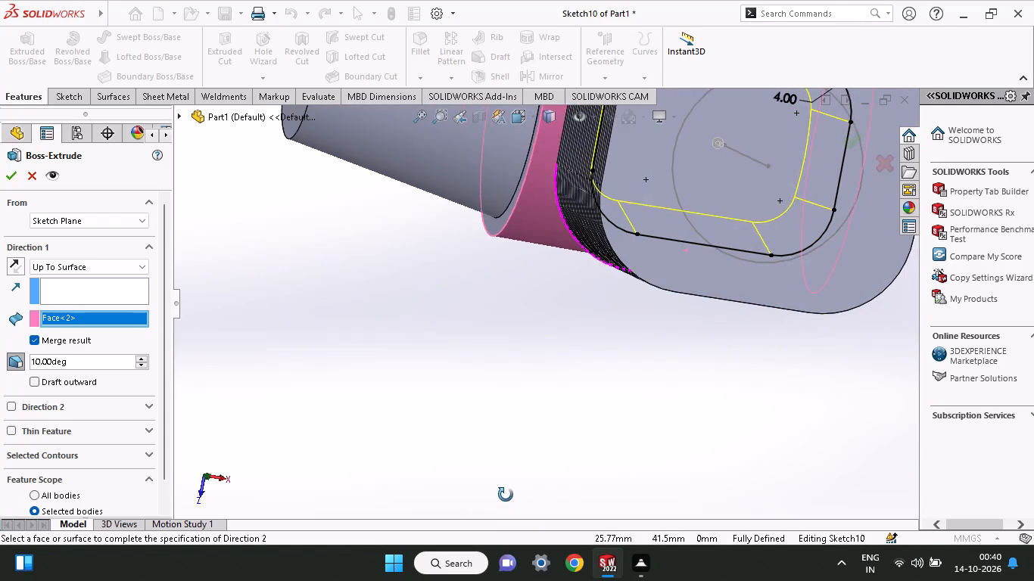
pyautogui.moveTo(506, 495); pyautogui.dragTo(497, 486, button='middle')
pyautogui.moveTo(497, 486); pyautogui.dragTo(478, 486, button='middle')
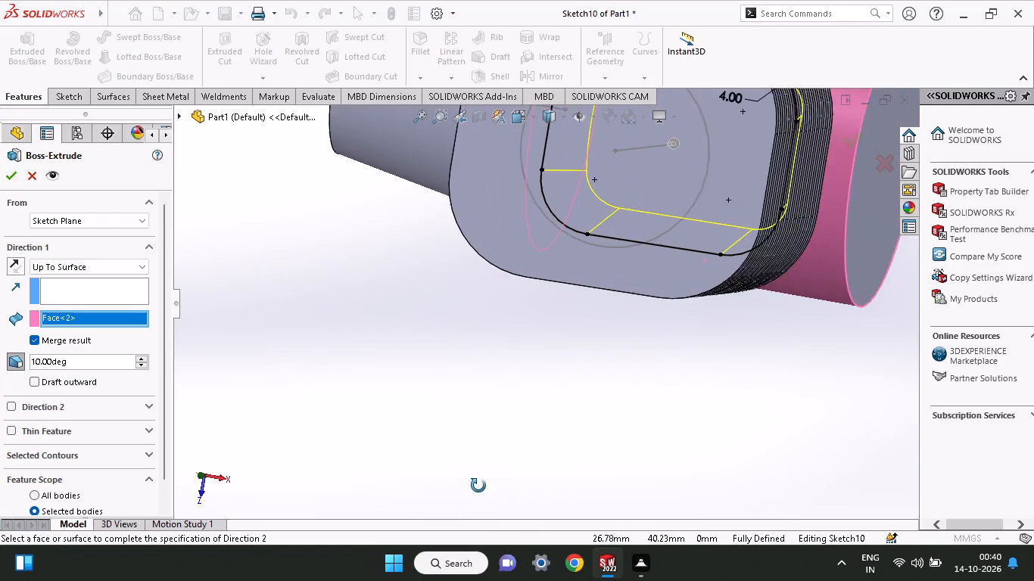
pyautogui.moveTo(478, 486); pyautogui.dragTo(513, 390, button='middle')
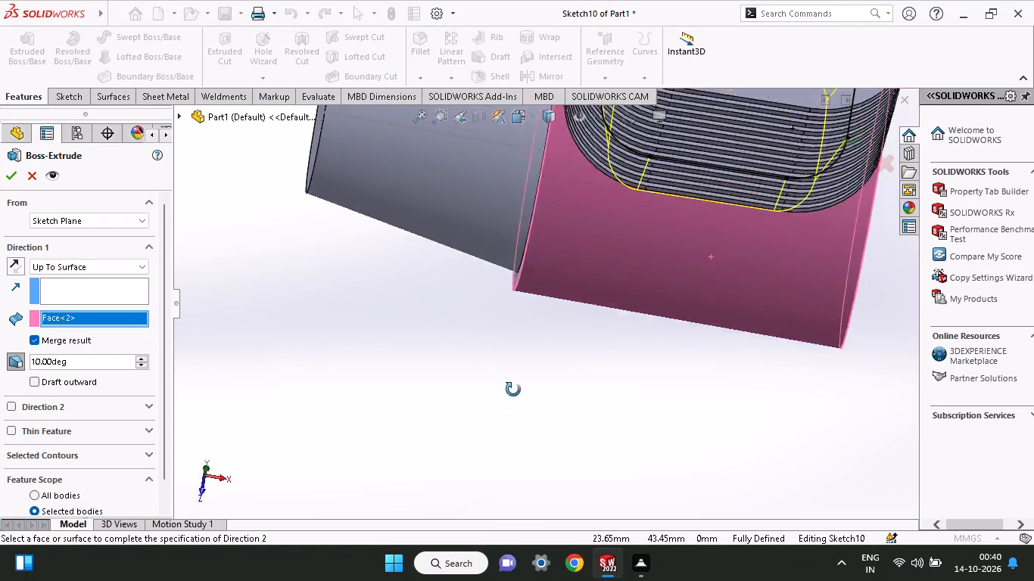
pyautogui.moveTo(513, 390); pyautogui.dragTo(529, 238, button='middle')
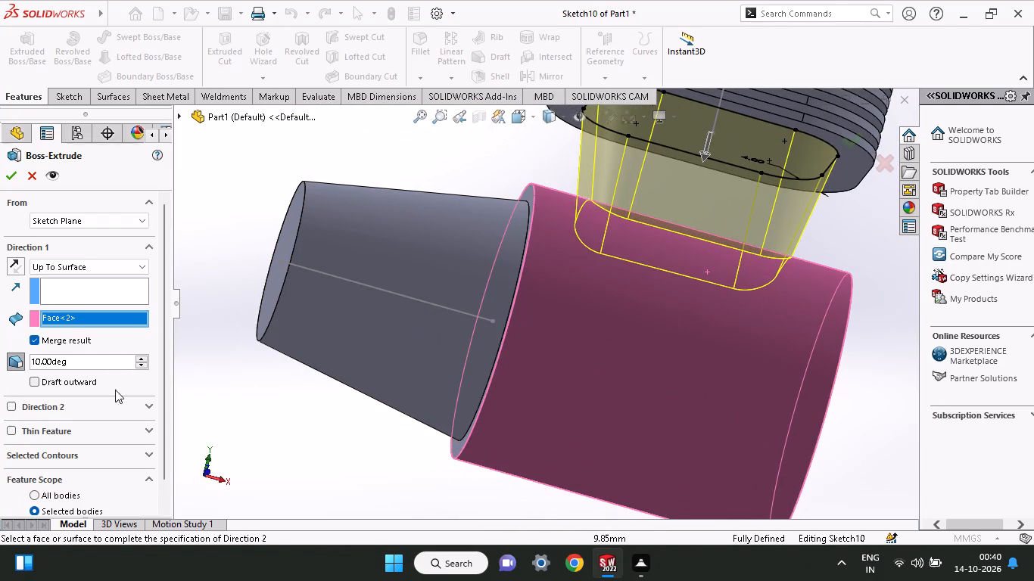
# Set the neck extrusion's draft angle to 5 degrees and finish the feature.
pyautogui.moveTo(100, 362); pyautogui.dragTo(0, 365)
pyautogui.press('5')
pyautogui.press('Return')
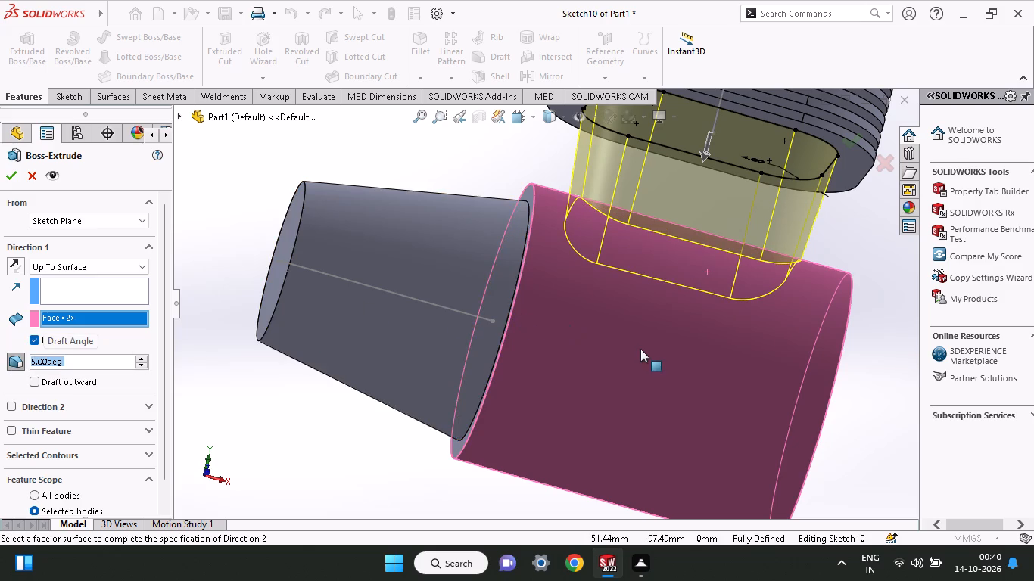
pyautogui.keyDown('ctrl'); pyautogui.scroll(5, 640, 349); pyautogui.keyUp('ctrl')
pyautogui.keyDown('ctrl'); pyautogui.scroll(1, 680, 240); pyautogui.keyUp('ctrl')
pyautogui.moveTo(699, 201); pyautogui.dragTo(671, 277, button='middle')
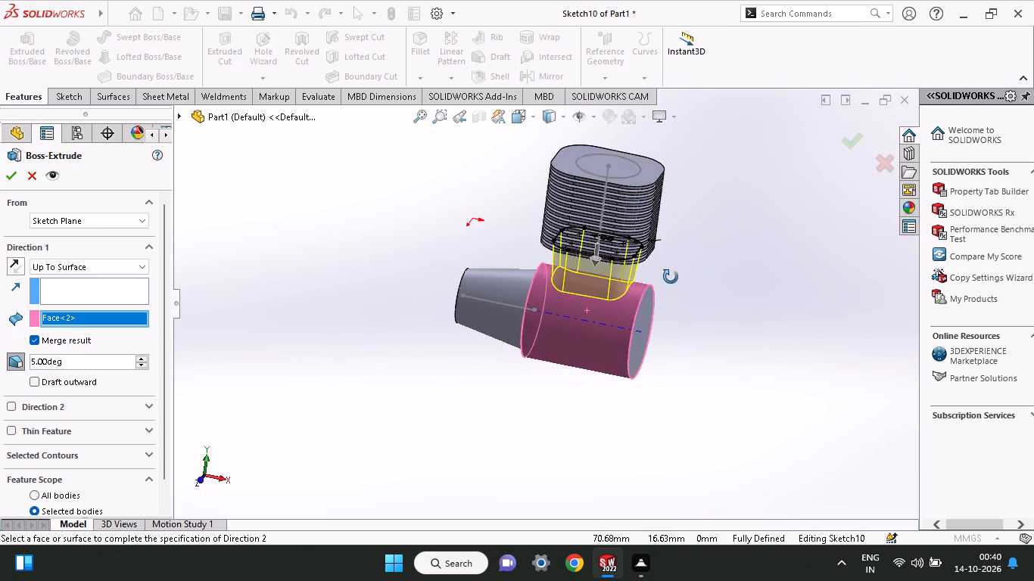
pyautogui.moveTo(671, 277); pyautogui.dragTo(652, 256, button='middle')
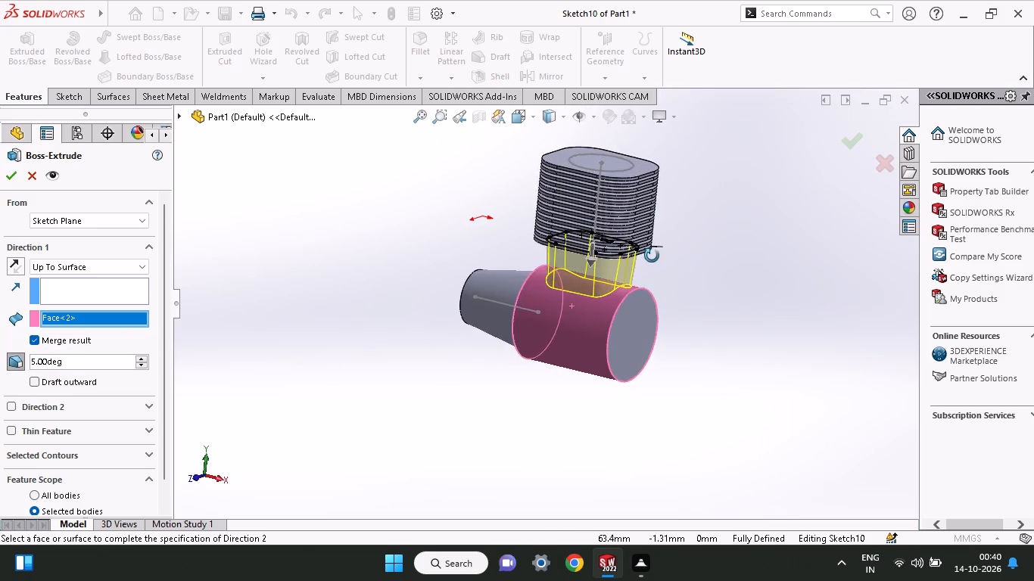
pyautogui.moveTo(652, 256); pyautogui.dragTo(687, 270, button='middle')
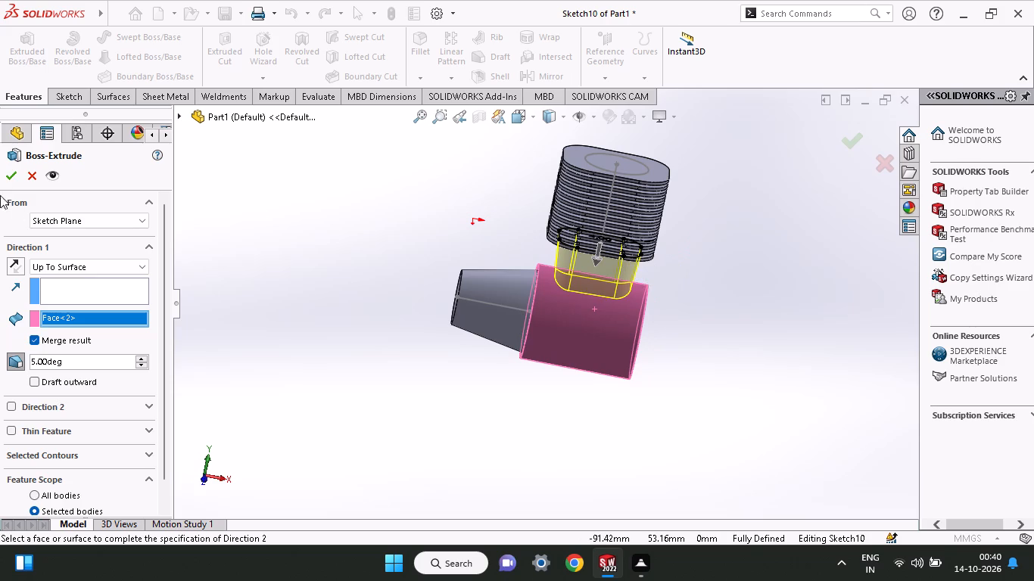
pyautogui.click(8, 172)
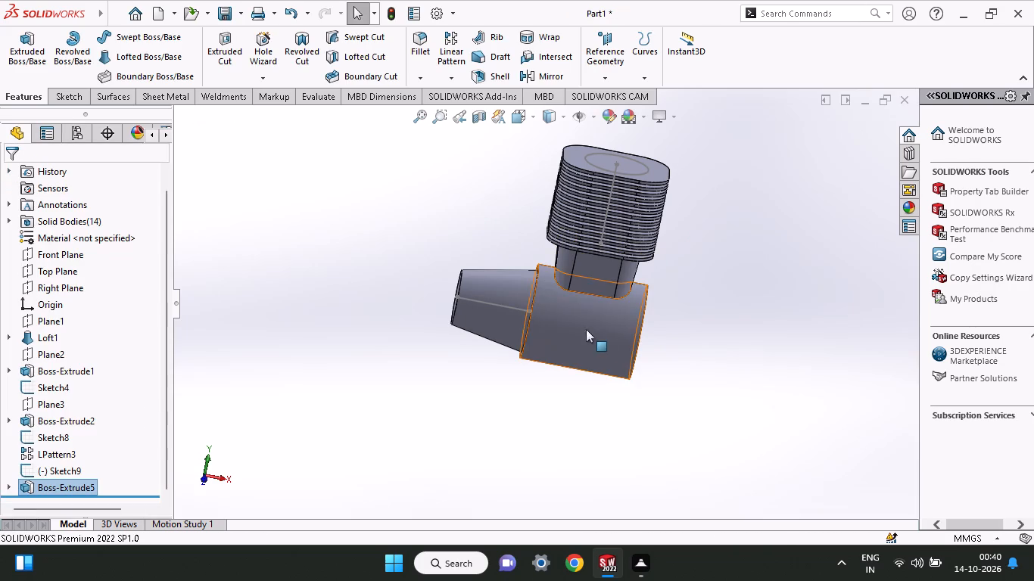
# Start a new sketch on the top face of the uppermost plate.
pyautogui.moveTo(729, 268); pyautogui.dragTo(705, 437, button='middle')
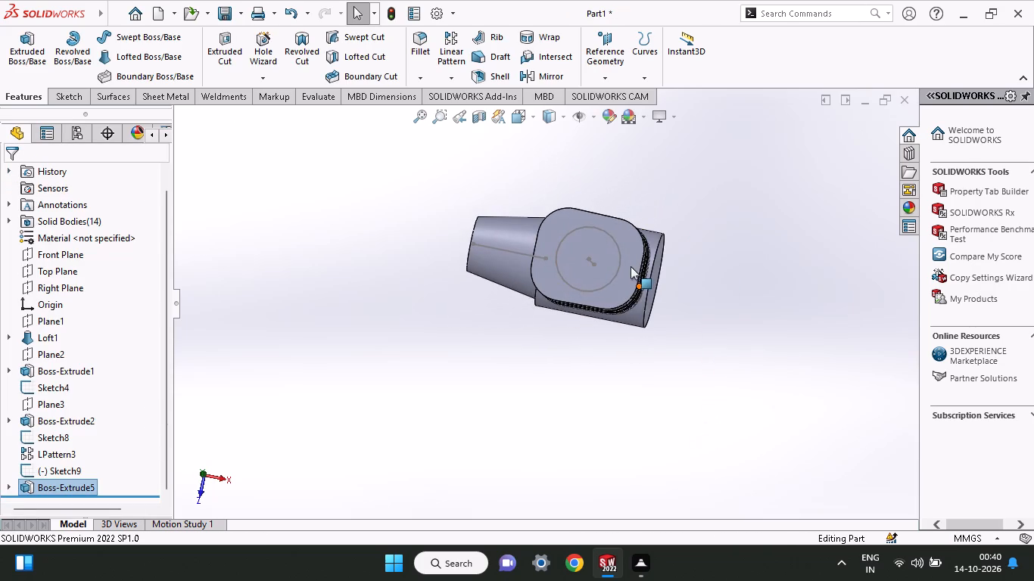
pyautogui.click(633, 291)
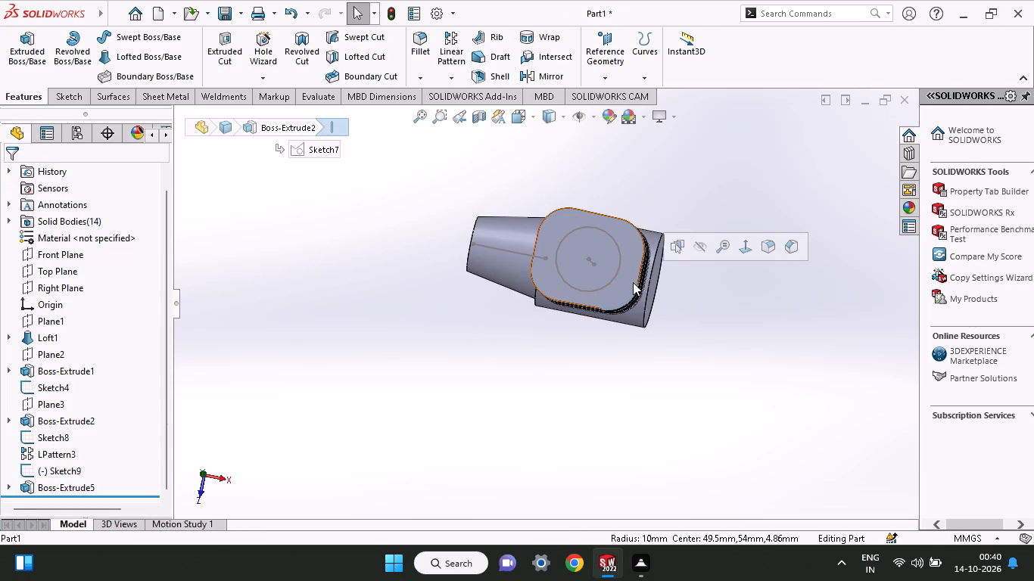
pyautogui.click(633, 282)
pyautogui.click(696, 239)
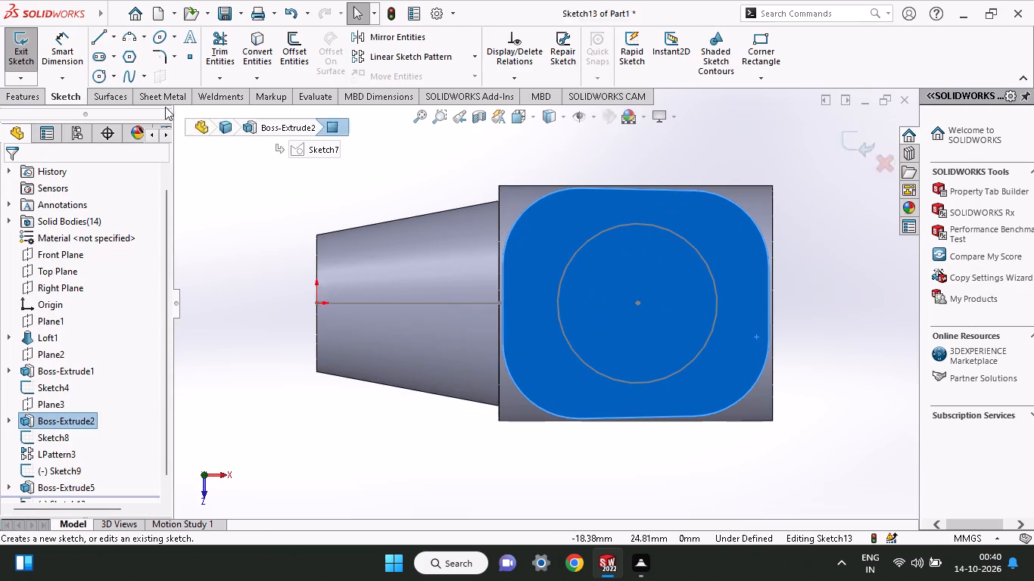
# Sketch a 21 mm diameter circle centred on the uppermost plate, matching the existing circle outline.
pyautogui.click(98, 75)
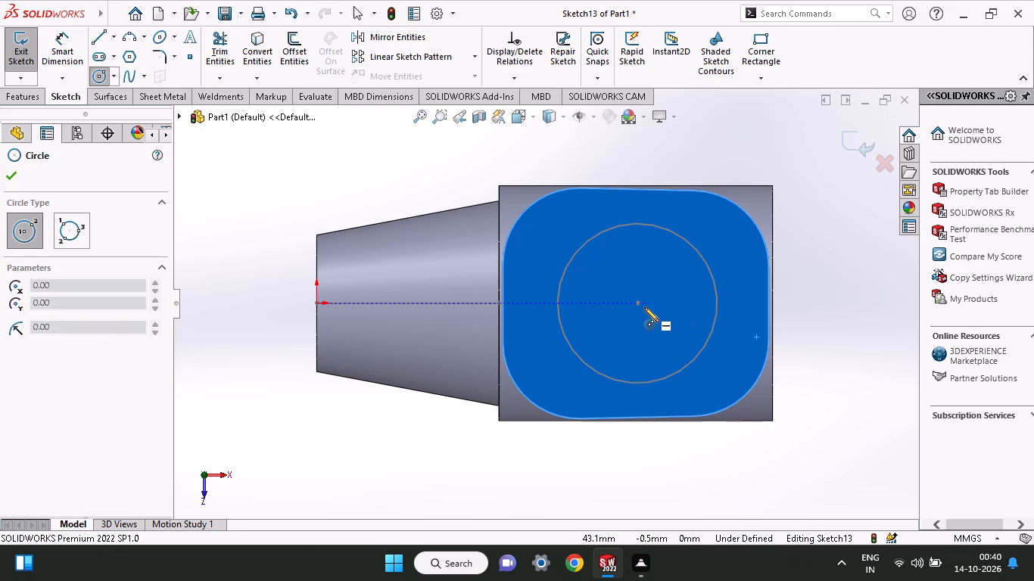
pyautogui.click(637, 301)
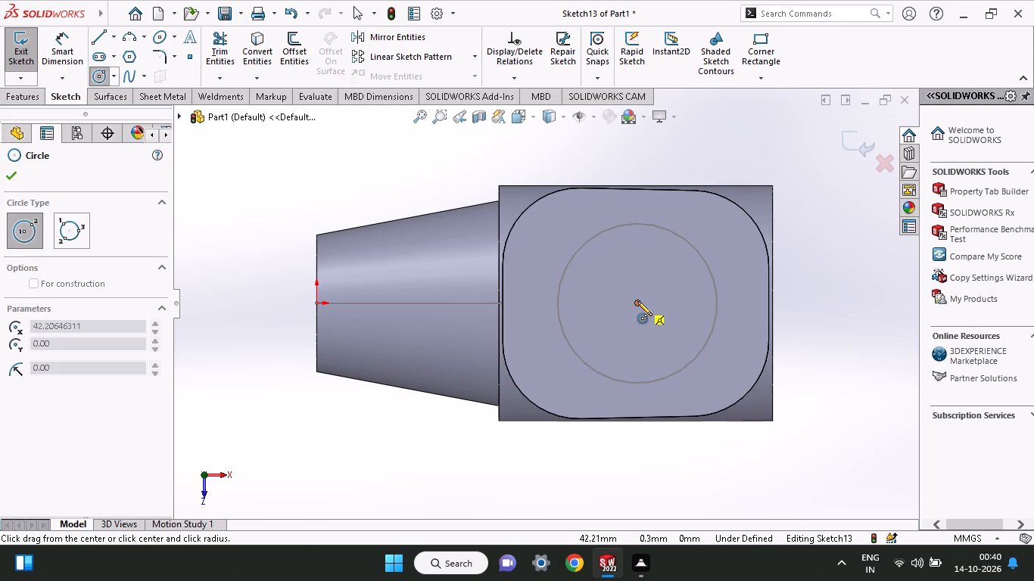
pyautogui.click(663, 226)
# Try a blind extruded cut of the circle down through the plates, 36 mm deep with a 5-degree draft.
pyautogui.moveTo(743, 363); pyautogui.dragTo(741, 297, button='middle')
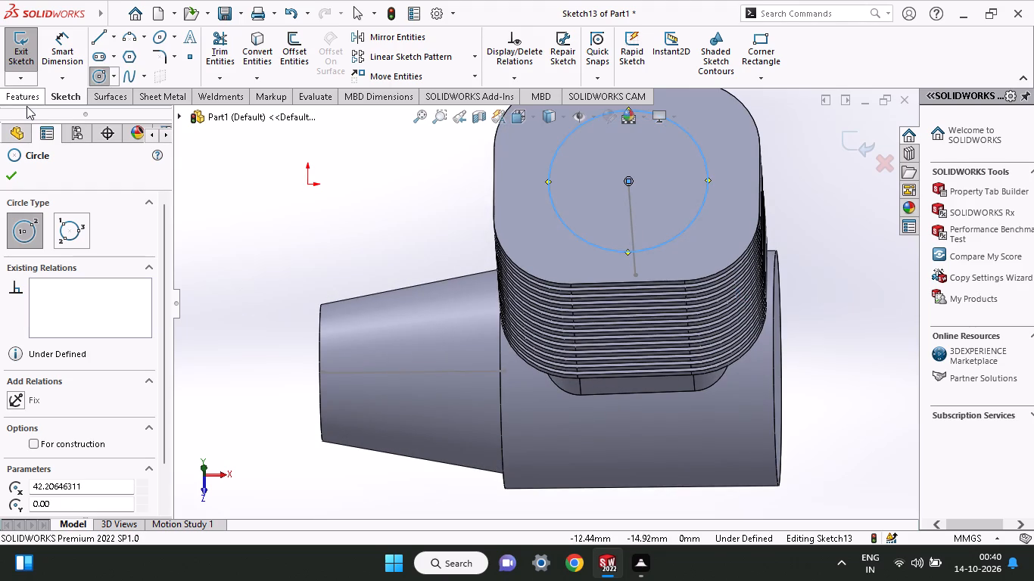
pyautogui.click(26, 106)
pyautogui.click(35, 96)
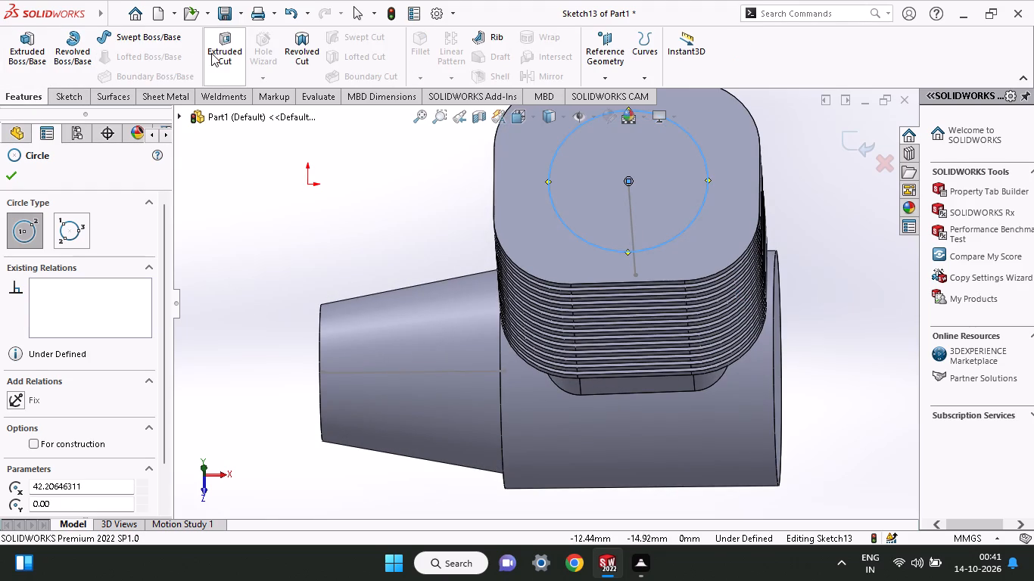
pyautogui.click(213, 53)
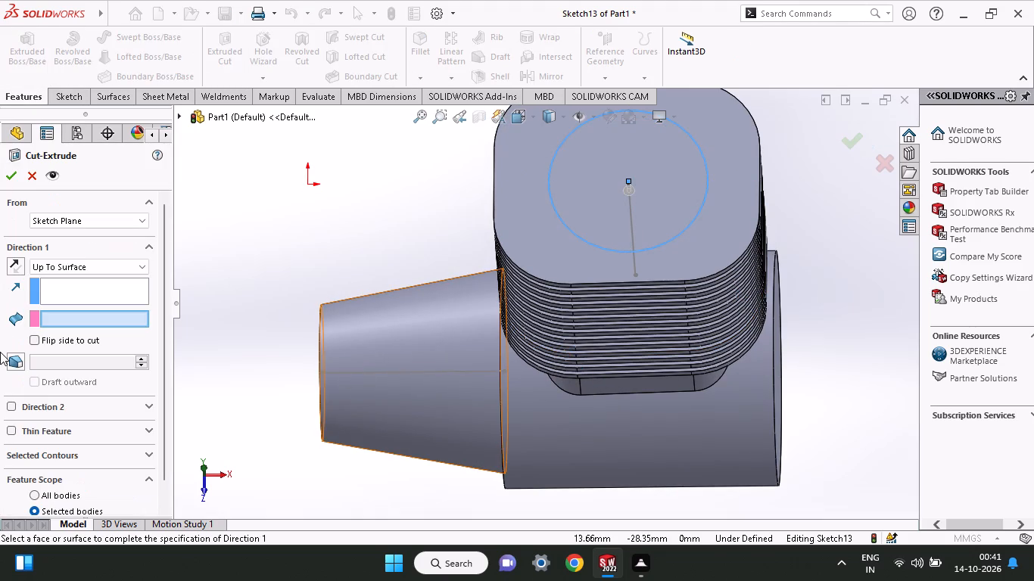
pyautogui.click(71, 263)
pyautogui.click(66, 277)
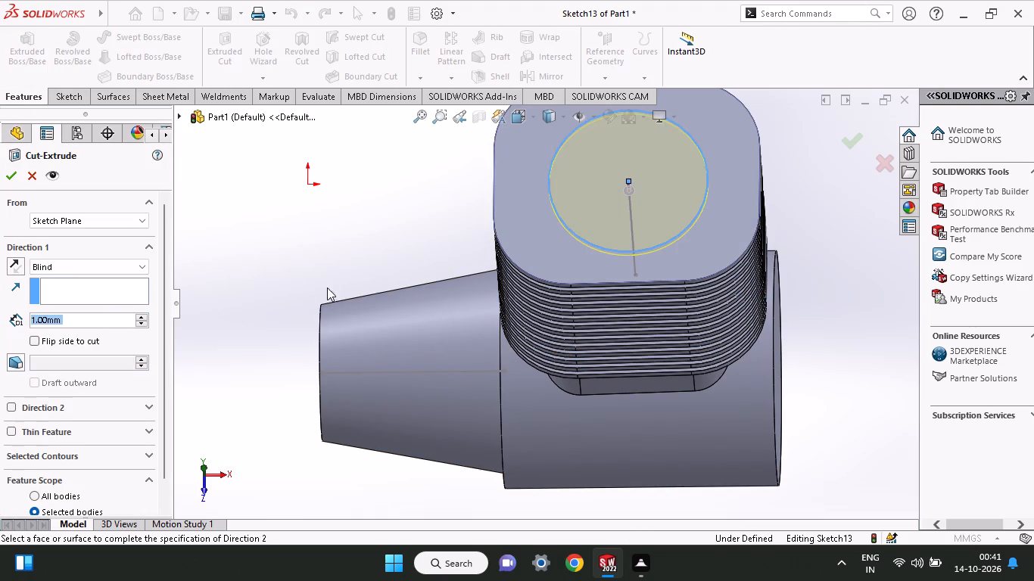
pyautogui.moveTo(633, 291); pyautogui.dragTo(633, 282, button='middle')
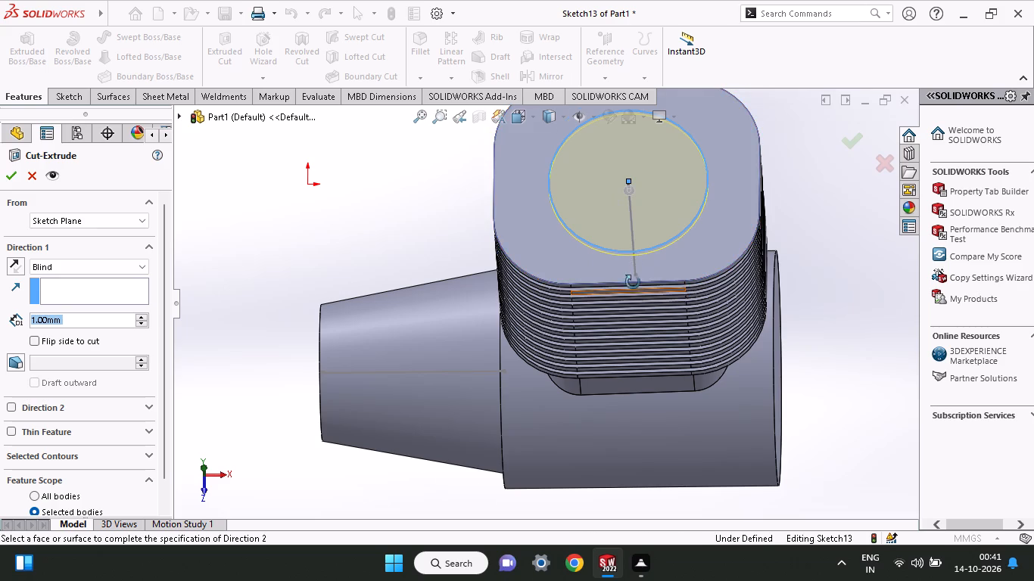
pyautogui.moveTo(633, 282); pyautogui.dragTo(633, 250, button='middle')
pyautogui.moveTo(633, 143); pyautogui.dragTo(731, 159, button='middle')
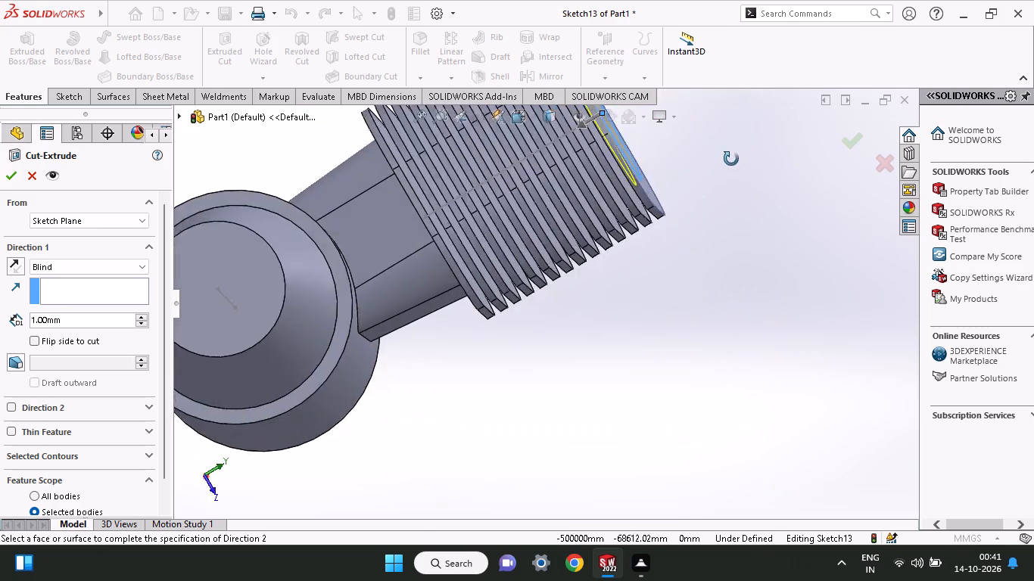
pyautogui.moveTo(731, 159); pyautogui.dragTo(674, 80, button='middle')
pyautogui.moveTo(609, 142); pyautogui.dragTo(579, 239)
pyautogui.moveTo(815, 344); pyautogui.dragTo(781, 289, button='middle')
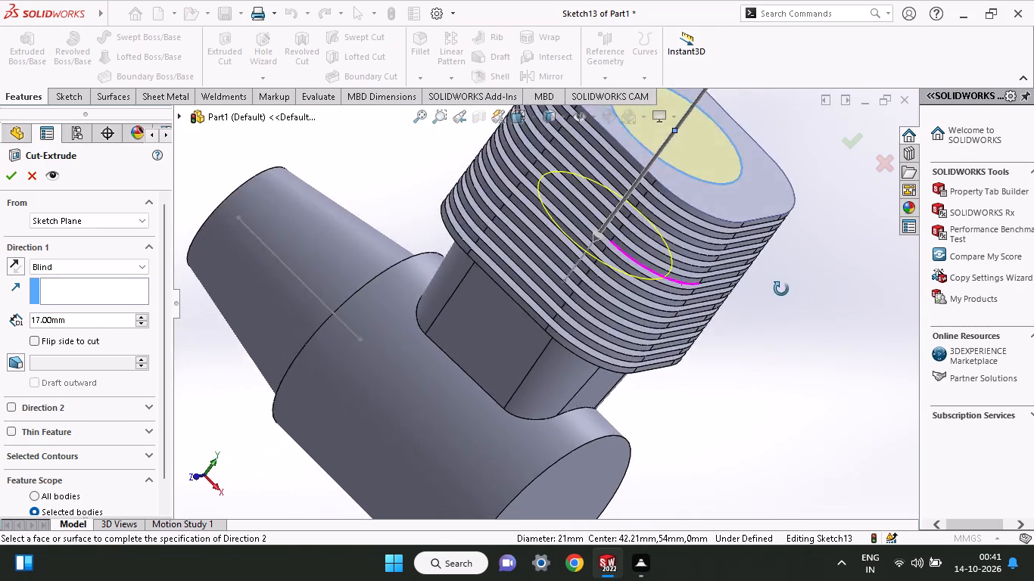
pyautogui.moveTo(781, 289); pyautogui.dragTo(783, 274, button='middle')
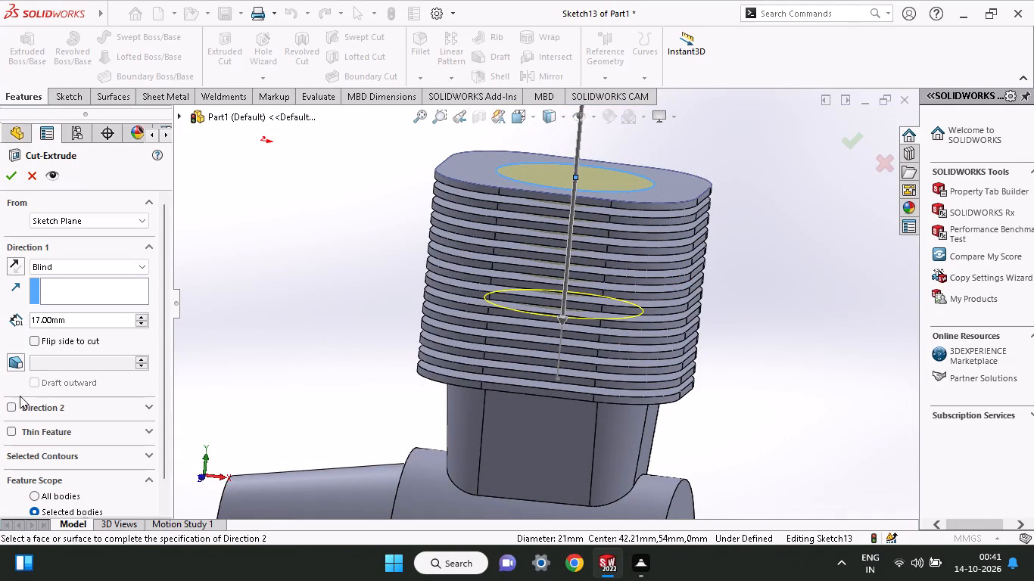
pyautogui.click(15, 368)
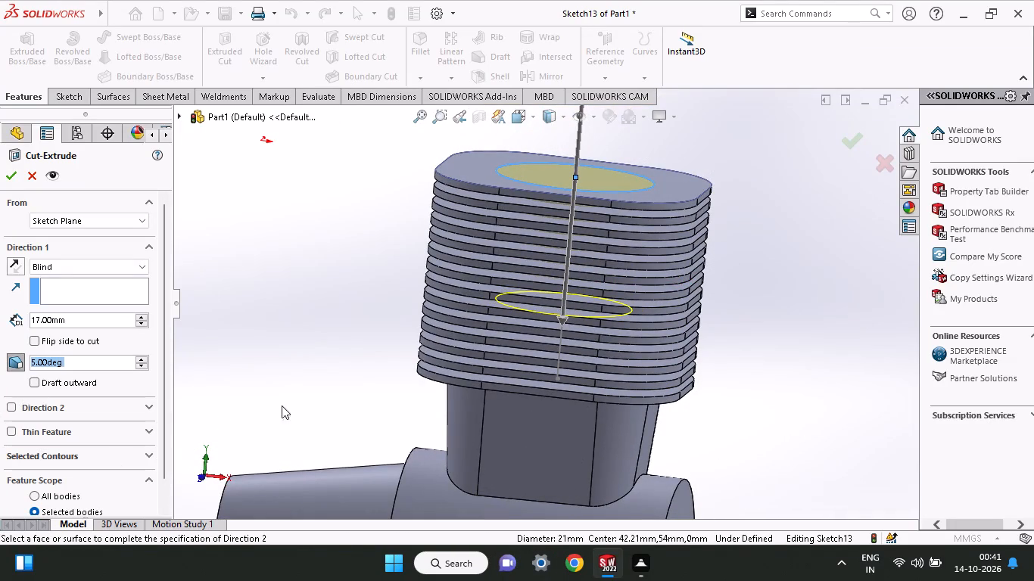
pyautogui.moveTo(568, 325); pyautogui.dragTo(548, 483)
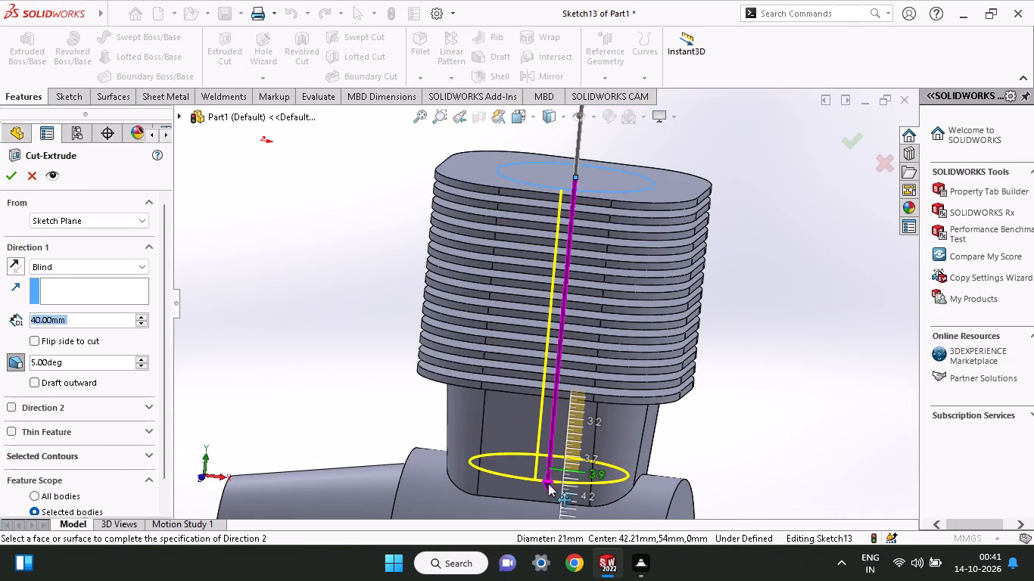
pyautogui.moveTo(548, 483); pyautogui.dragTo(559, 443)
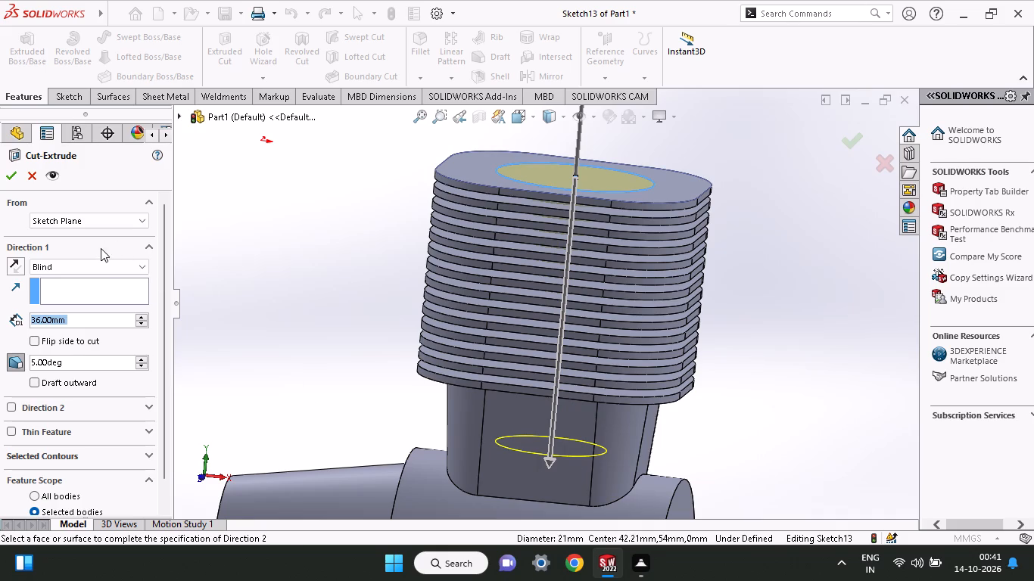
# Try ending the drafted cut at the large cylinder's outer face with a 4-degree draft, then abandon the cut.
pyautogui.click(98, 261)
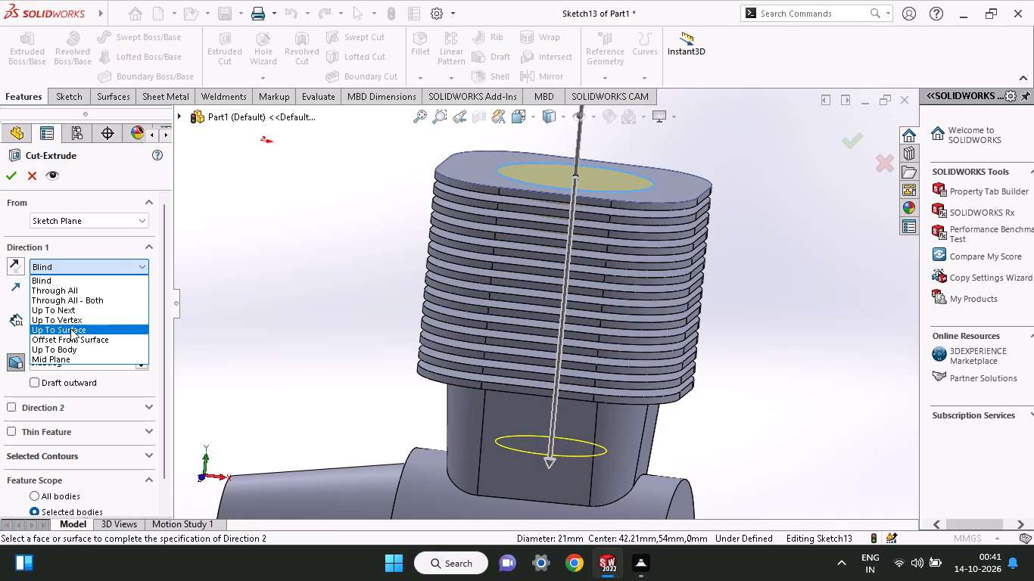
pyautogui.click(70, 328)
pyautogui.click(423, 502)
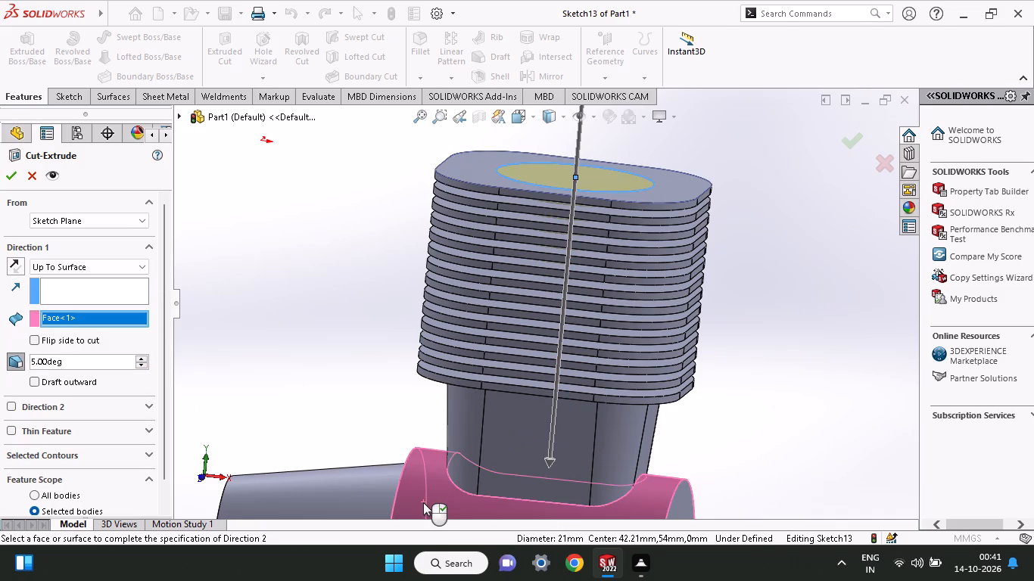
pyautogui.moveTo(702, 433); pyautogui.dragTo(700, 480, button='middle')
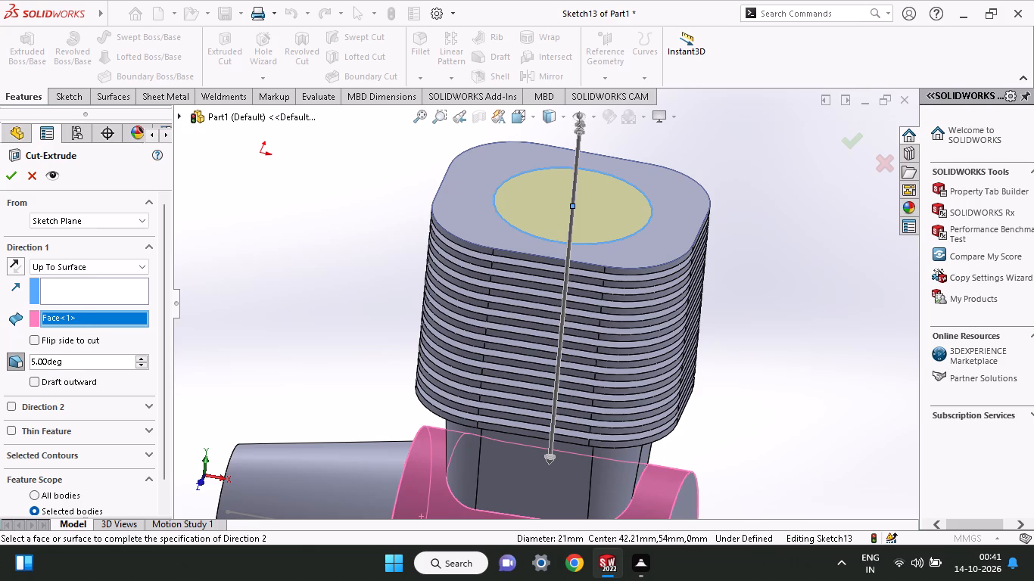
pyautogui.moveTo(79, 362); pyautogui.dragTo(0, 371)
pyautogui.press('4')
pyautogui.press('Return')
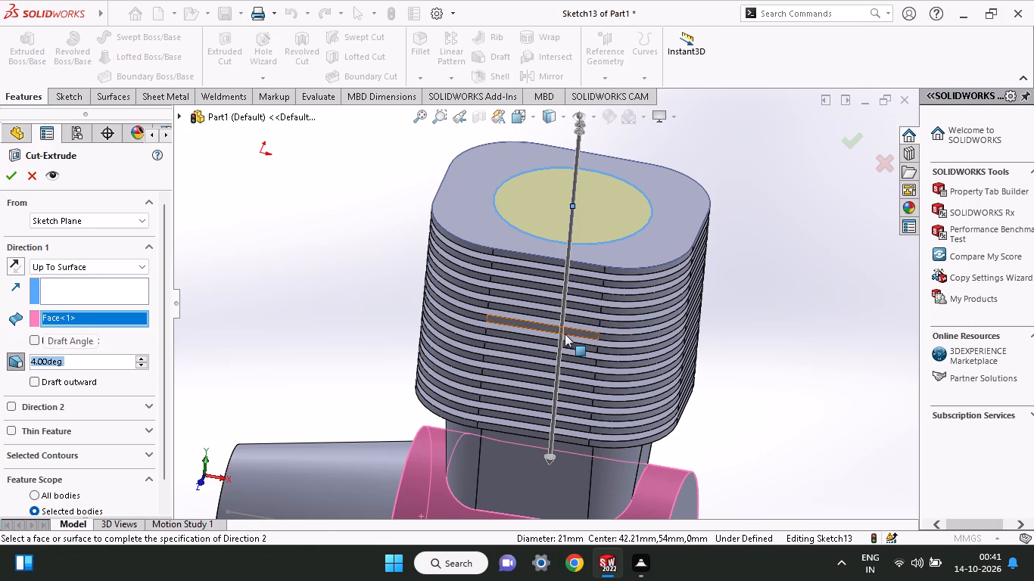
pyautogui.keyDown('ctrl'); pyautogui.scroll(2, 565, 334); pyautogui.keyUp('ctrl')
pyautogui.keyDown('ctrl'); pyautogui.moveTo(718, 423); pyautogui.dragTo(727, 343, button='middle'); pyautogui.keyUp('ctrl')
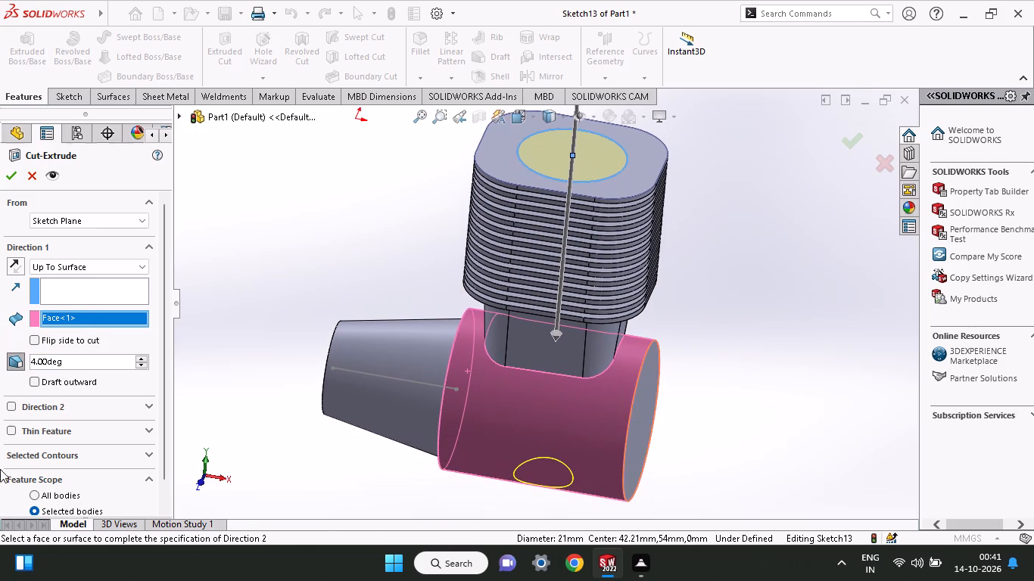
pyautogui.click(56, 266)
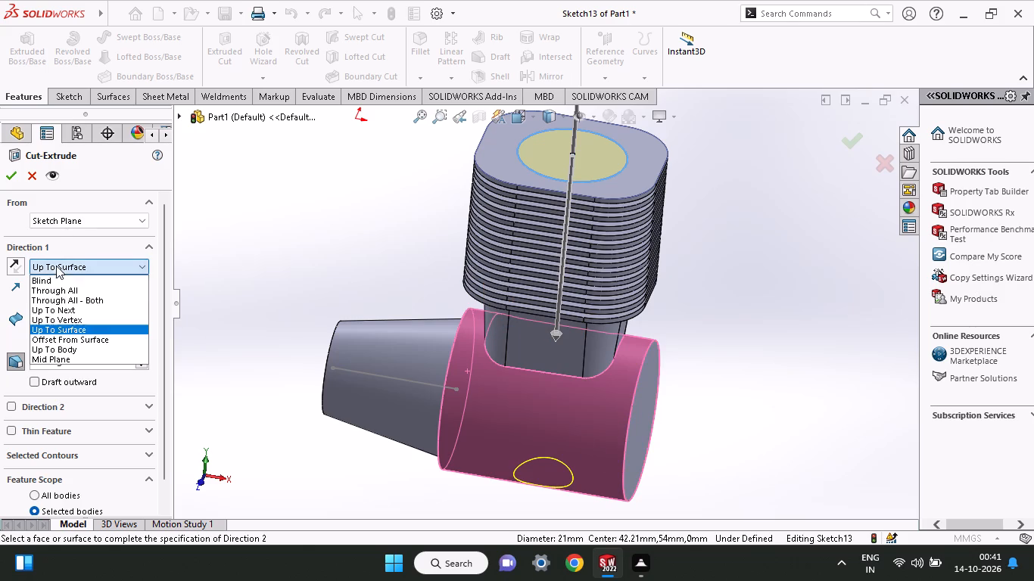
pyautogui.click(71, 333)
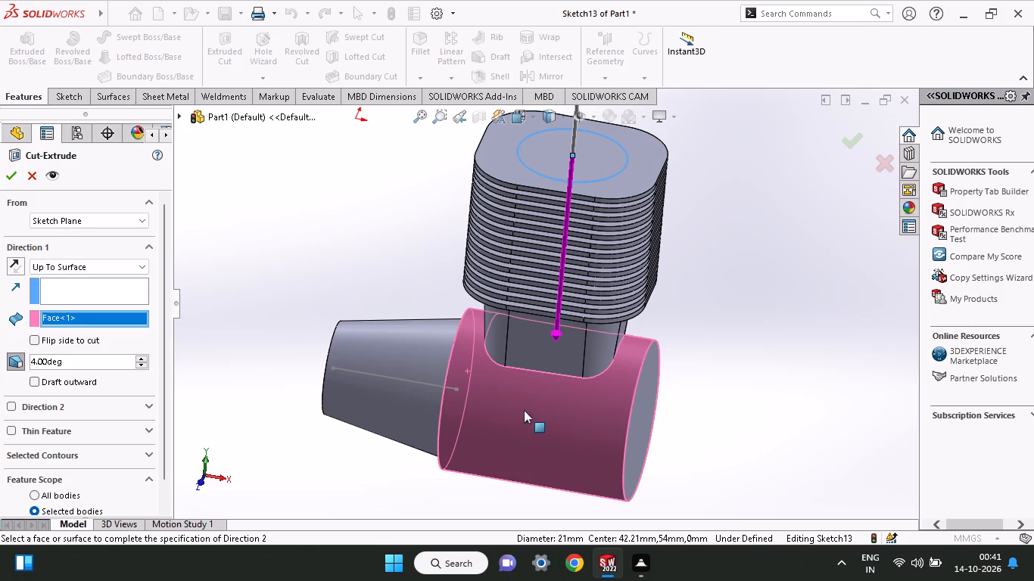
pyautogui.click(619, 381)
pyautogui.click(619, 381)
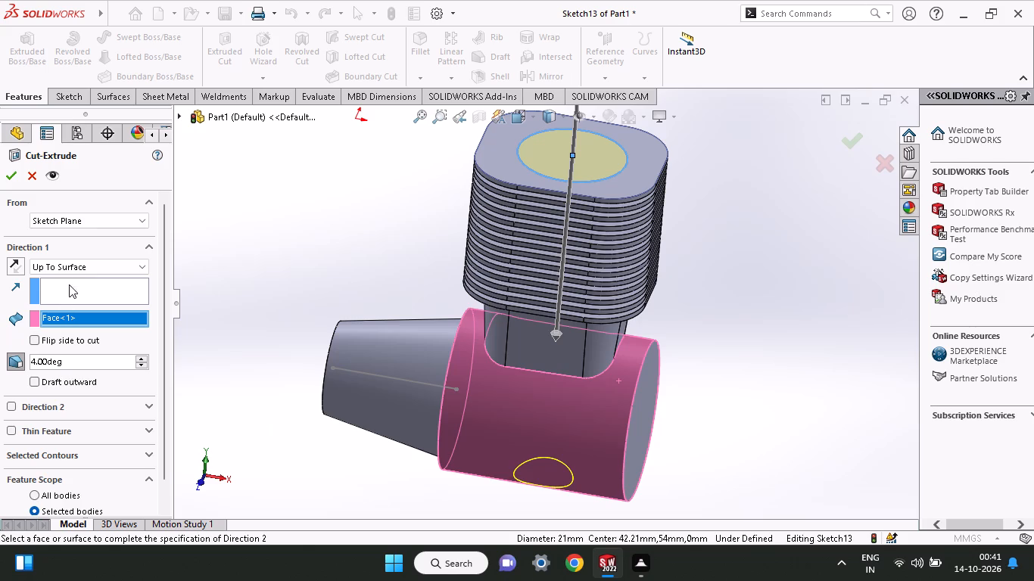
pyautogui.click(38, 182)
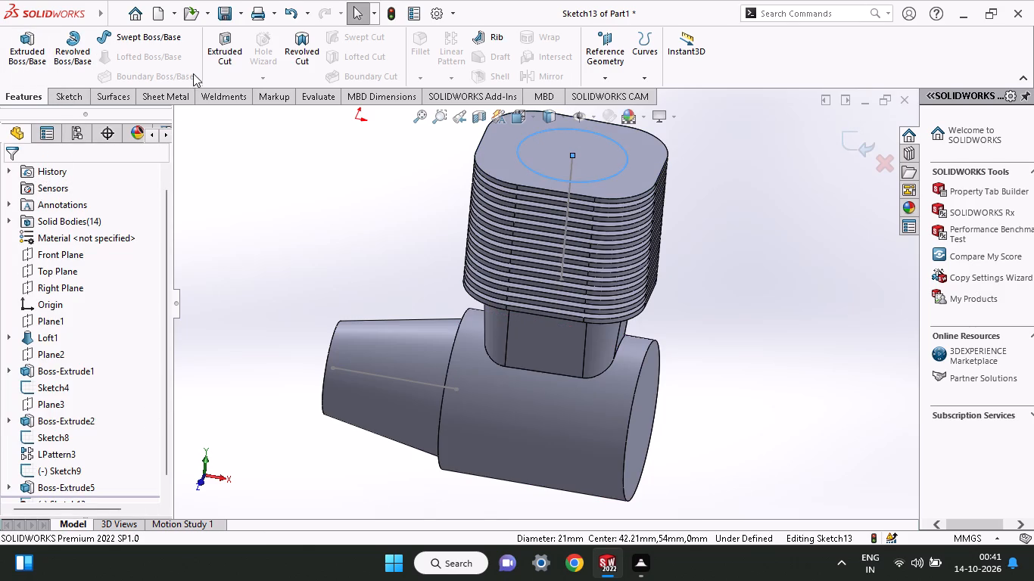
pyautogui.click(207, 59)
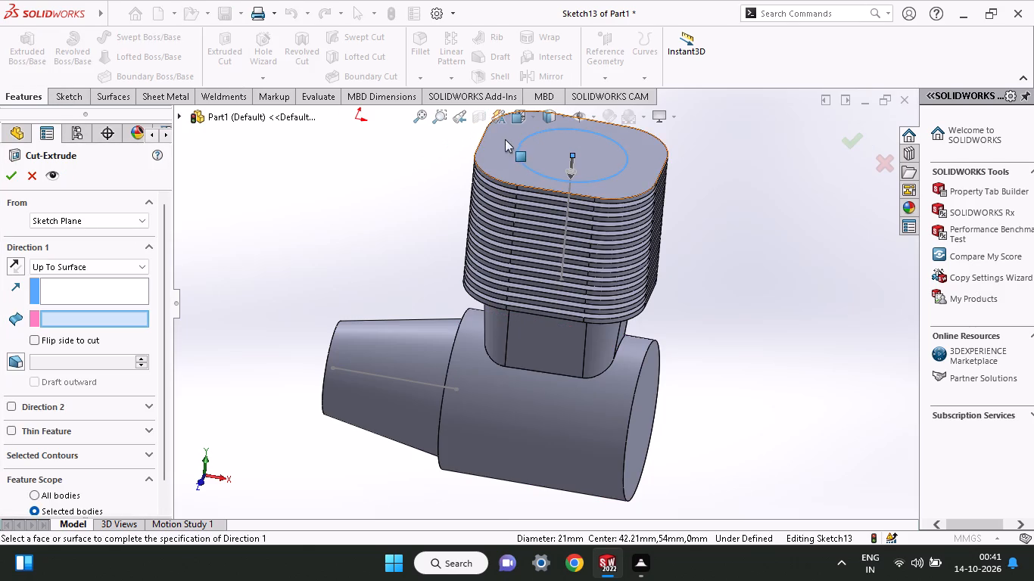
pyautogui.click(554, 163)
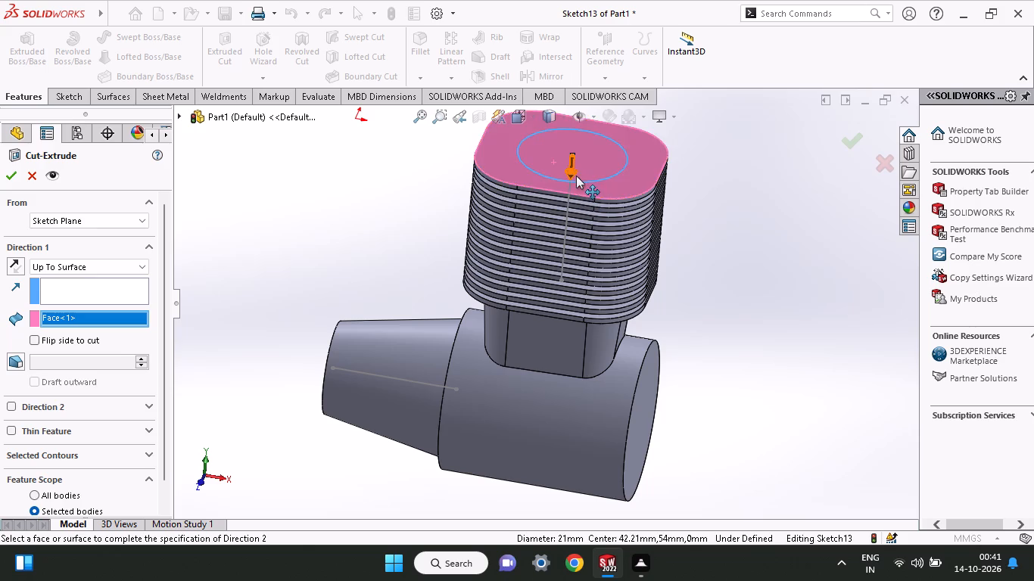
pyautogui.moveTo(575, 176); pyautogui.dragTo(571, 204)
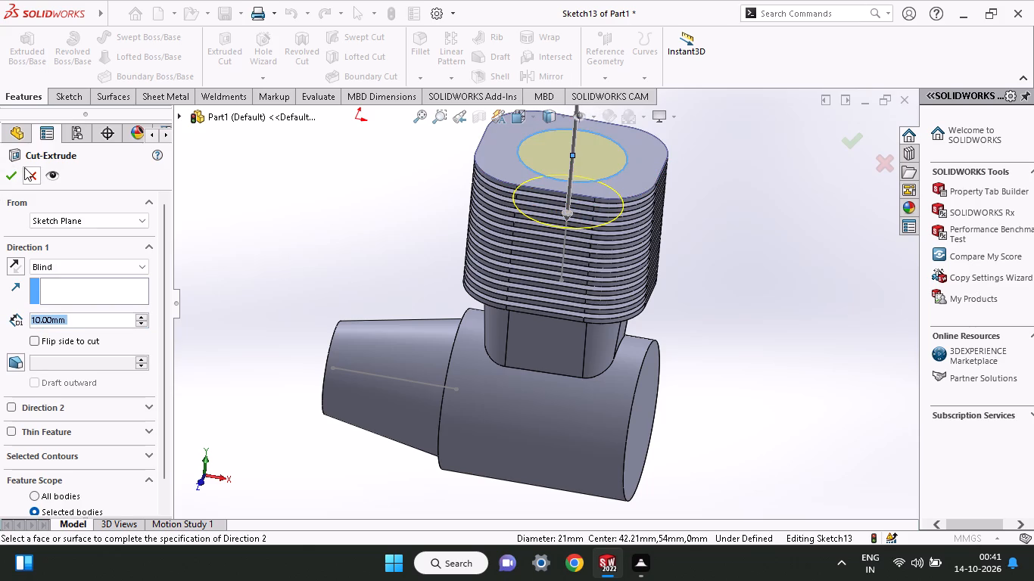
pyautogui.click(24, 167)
# Extrude-cut the 21 mm circle down through the plates and neck, ending at the large cylinder's outer face, without draft.
pyautogui.click(226, 70)
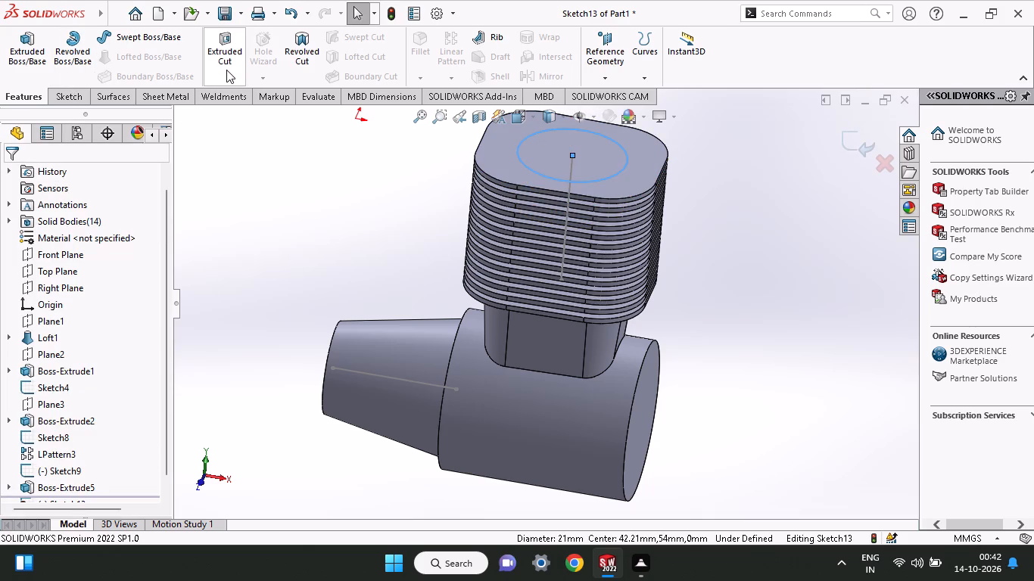
pyautogui.click(538, 149)
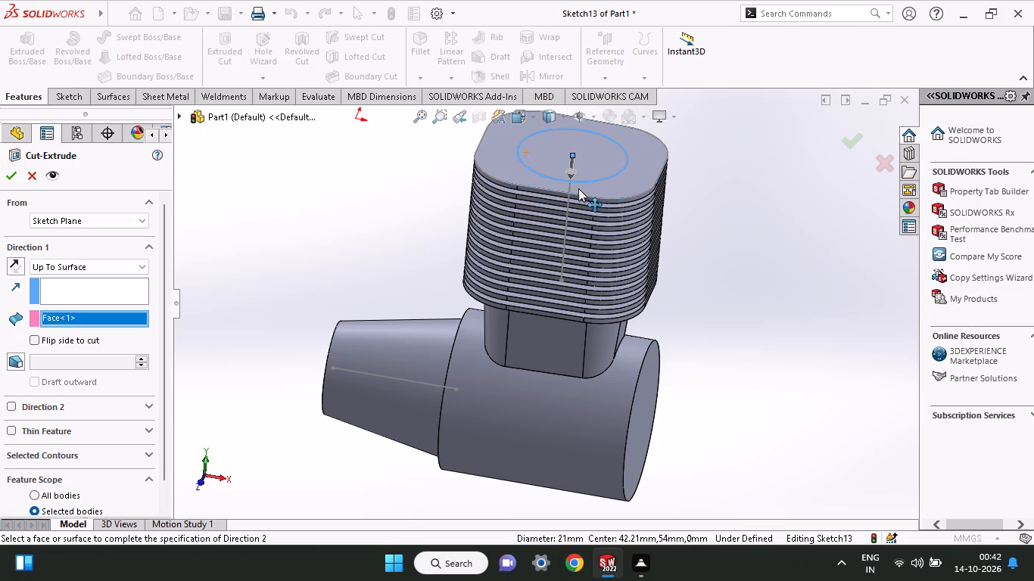
pyautogui.moveTo(572, 175); pyautogui.dragTo(572, 238)
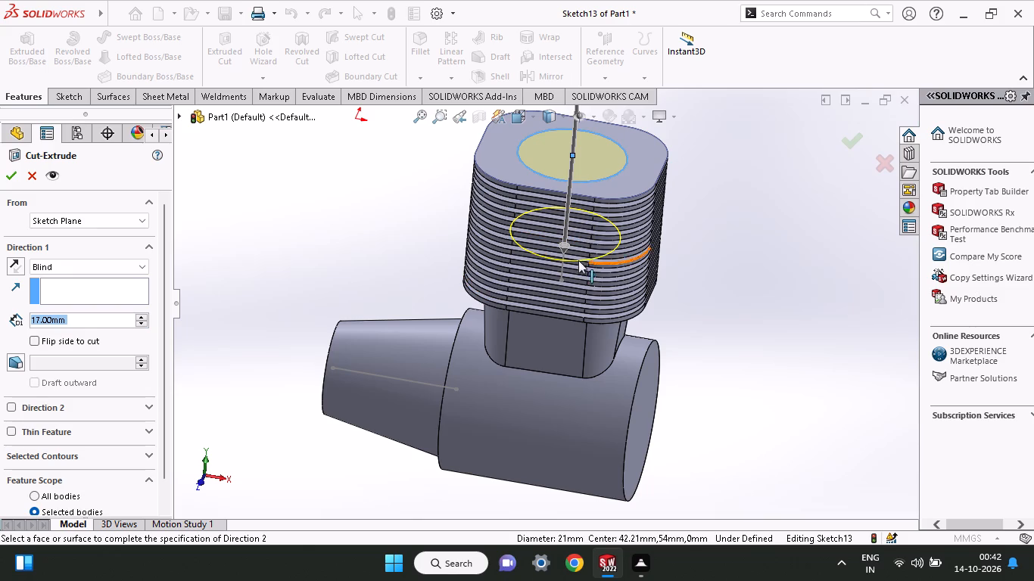
pyautogui.moveTo(568, 246); pyautogui.dragTo(565, 350)
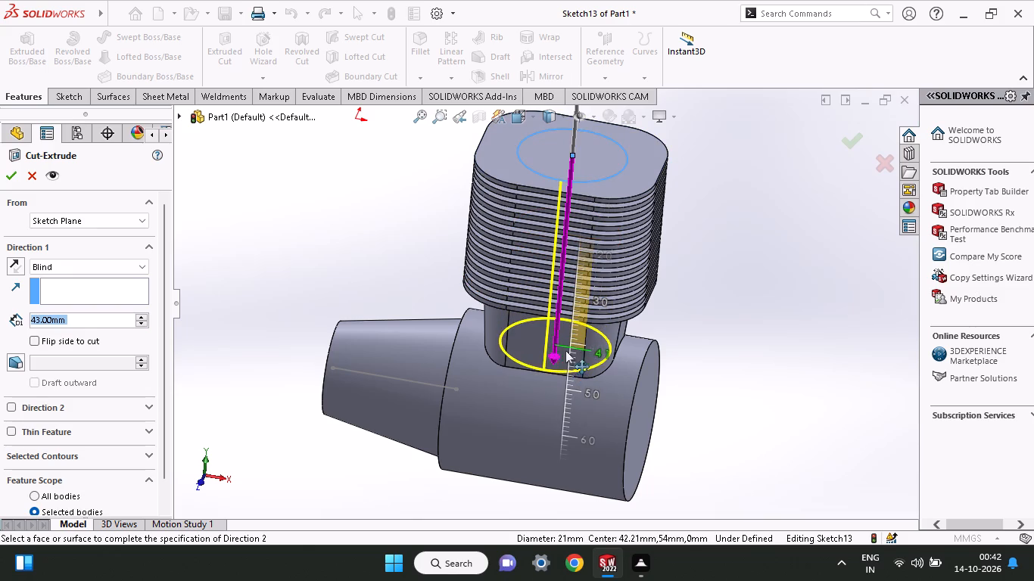
pyautogui.moveTo(565, 350); pyautogui.dragTo(573, 350)
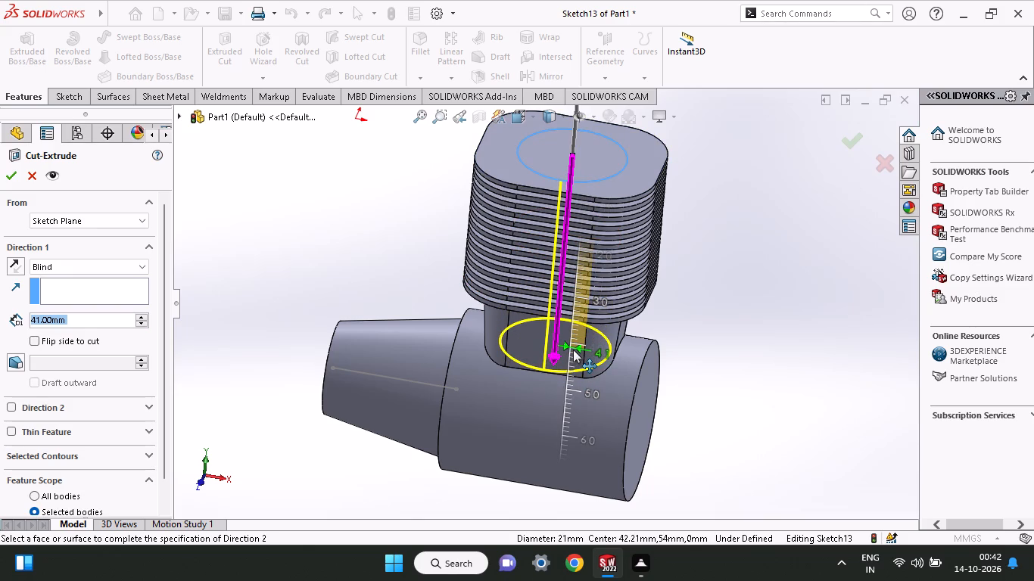
pyautogui.moveTo(573, 350); pyautogui.dragTo(576, 342)
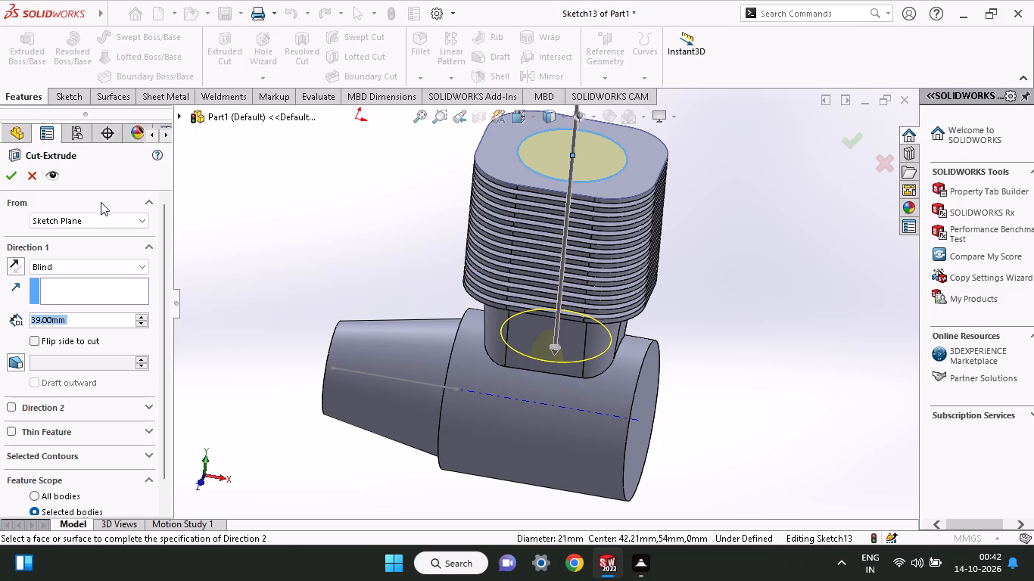
pyautogui.click(72, 263)
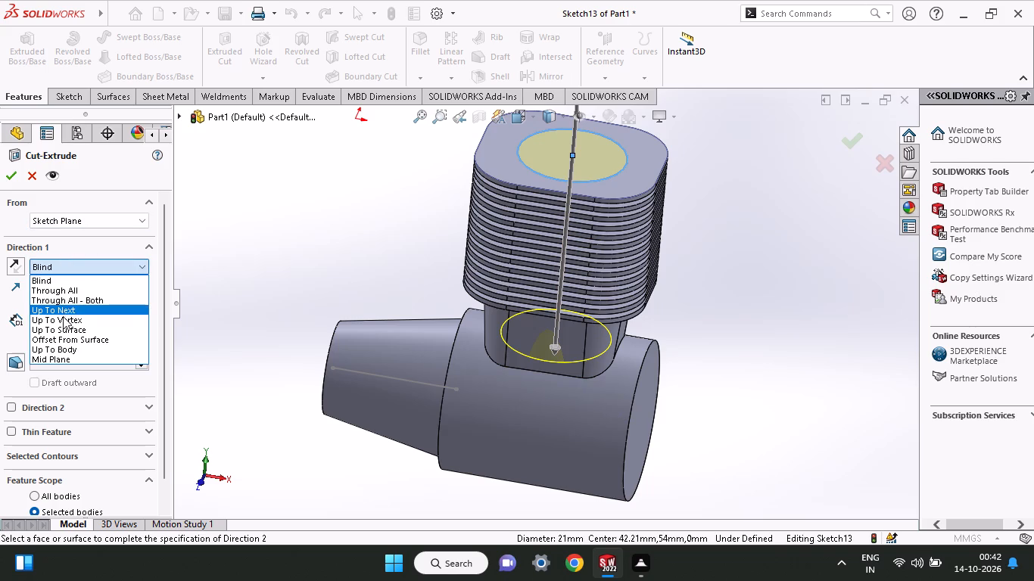
pyautogui.click(62, 328)
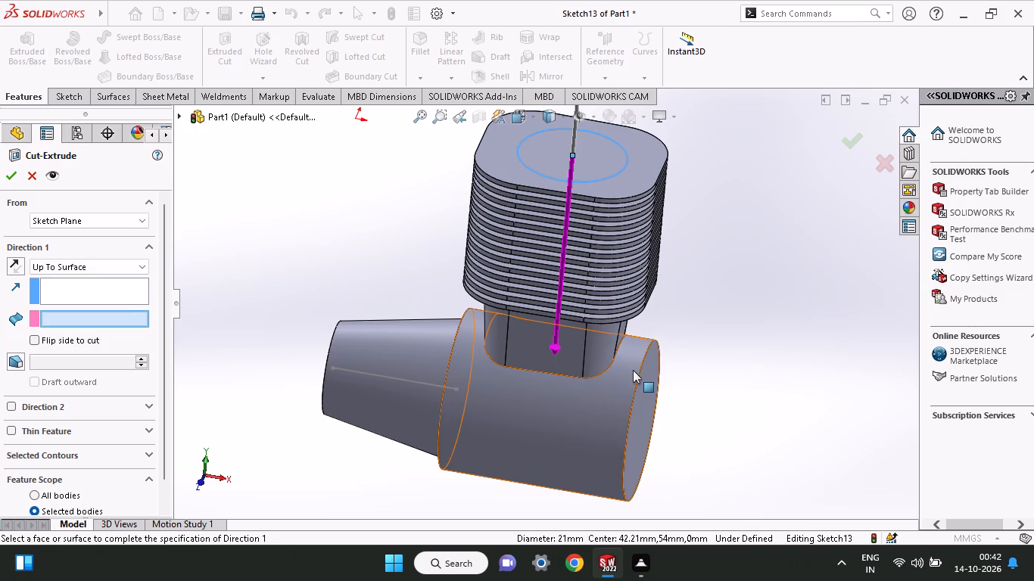
pyautogui.click(634, 368)
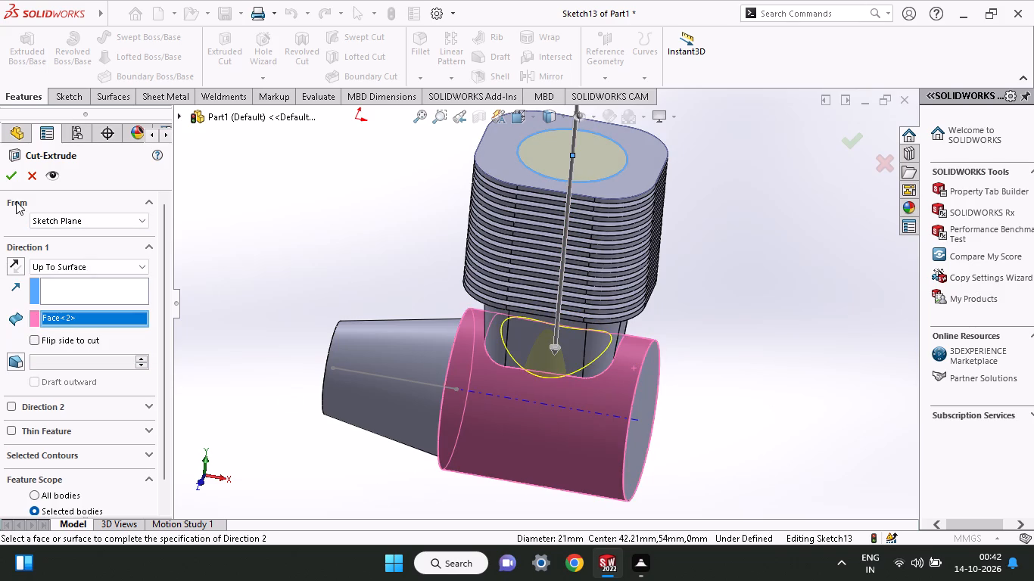
pyautogui.click(10, 172)
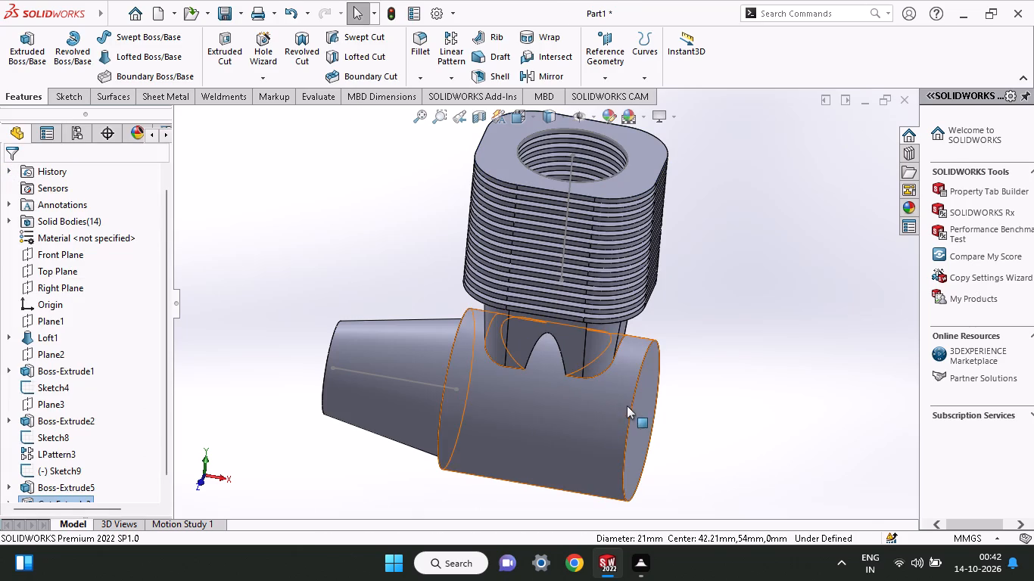
# Start a new sketch on the underside face of the lowest plate, around the neck.
pyautogui.moveTo(727, 426); pyautogui.dragTo(738, 356, button='middle')
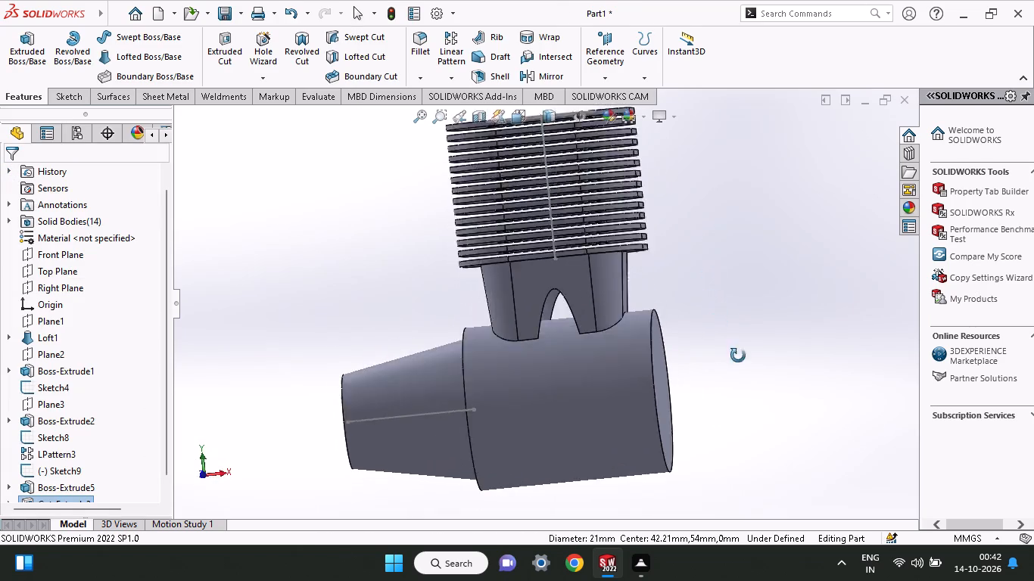
pyautogui.moveTo(738, 356); pyautogui.dragTo(743, 360, button='middle')
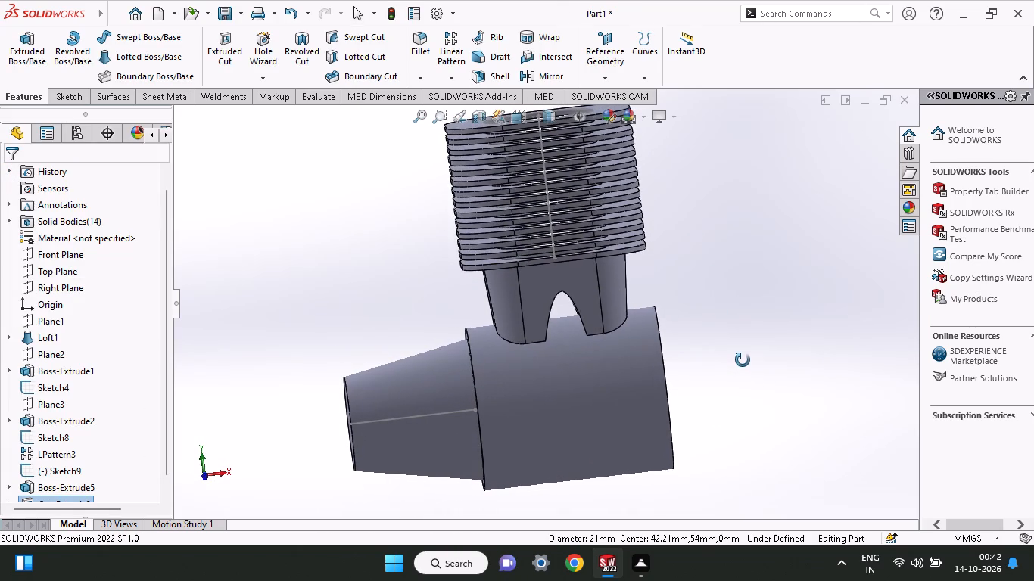
pyautogui.moveTo(743, 360); pyautogui.dragTo(594, 206, button='middle')
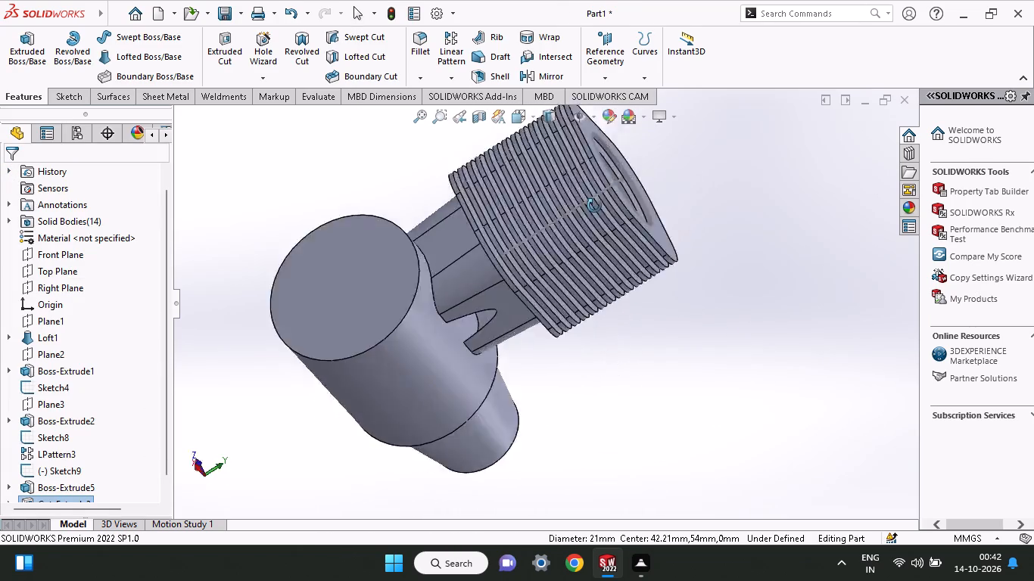
pyautogui.moveTo(594, 206); pyautogui.dragTo(597, 378, button='middle')
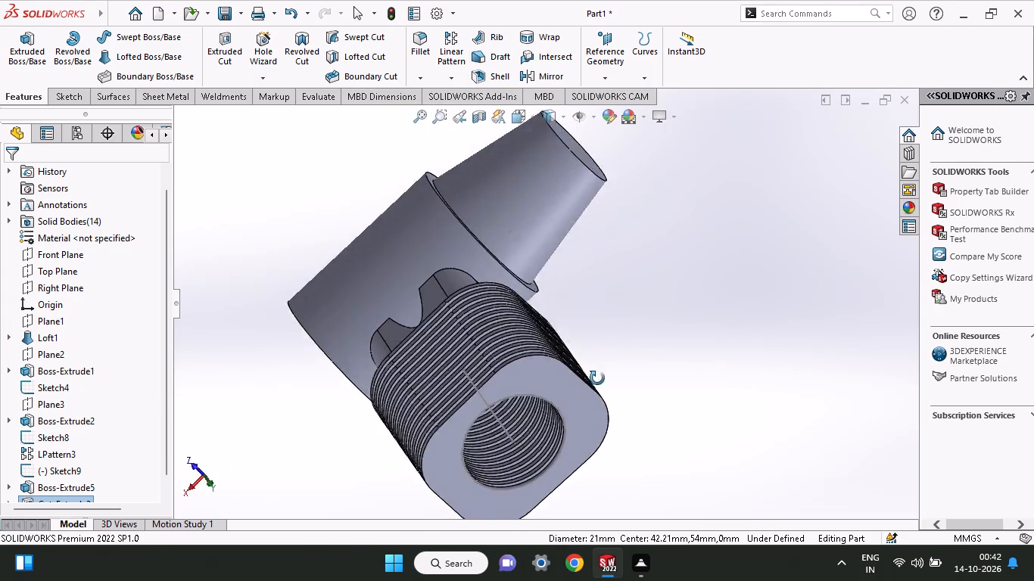
pyautogui.moveTo(597, 378); pyautogui.dragTo(775, 432, button='middle')
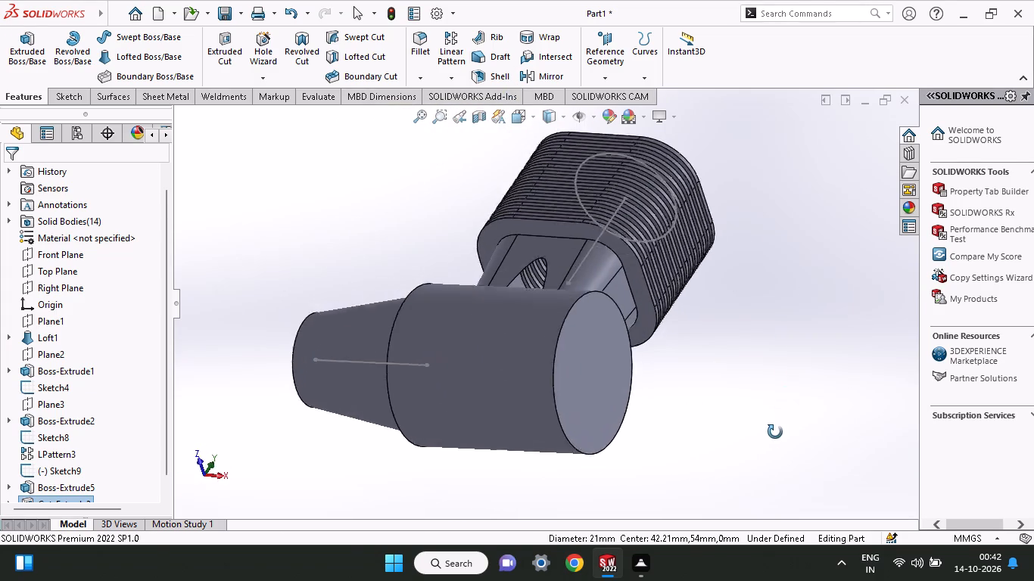
pyautogui.moveTo(775, 432); pyautogui.dragTo(772, 517, button='middle')
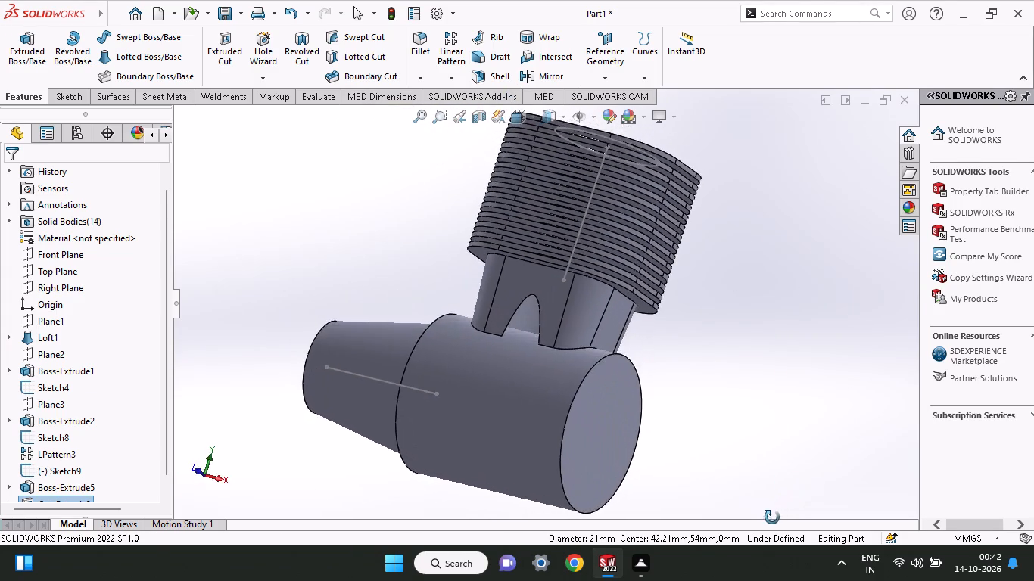
pyautogui.moveTo(772, 517); pyautogui.dragTo(795, 433, button='middle')
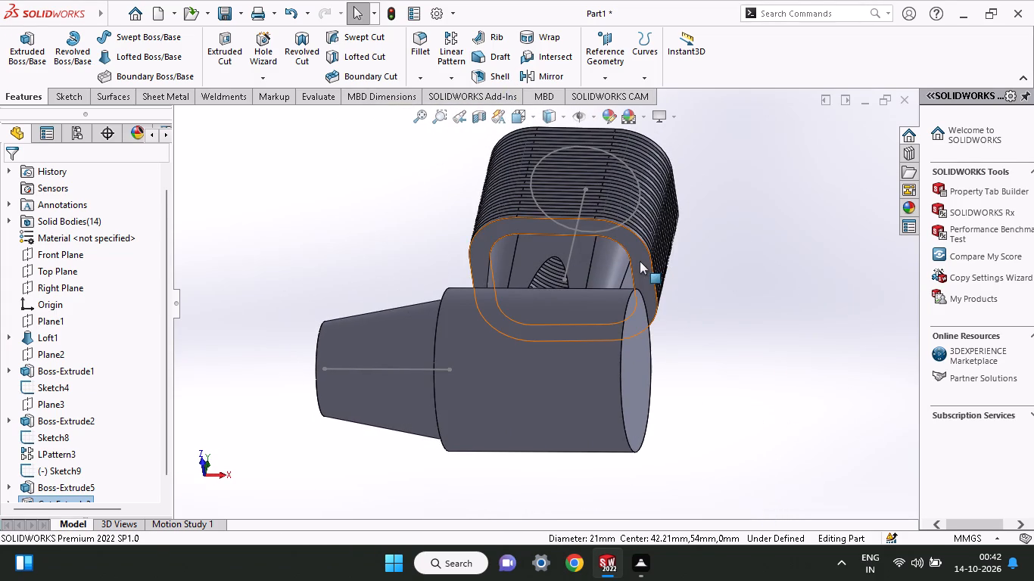
pyautogui.click(640, 261)
pyautogui.click(702, 219)
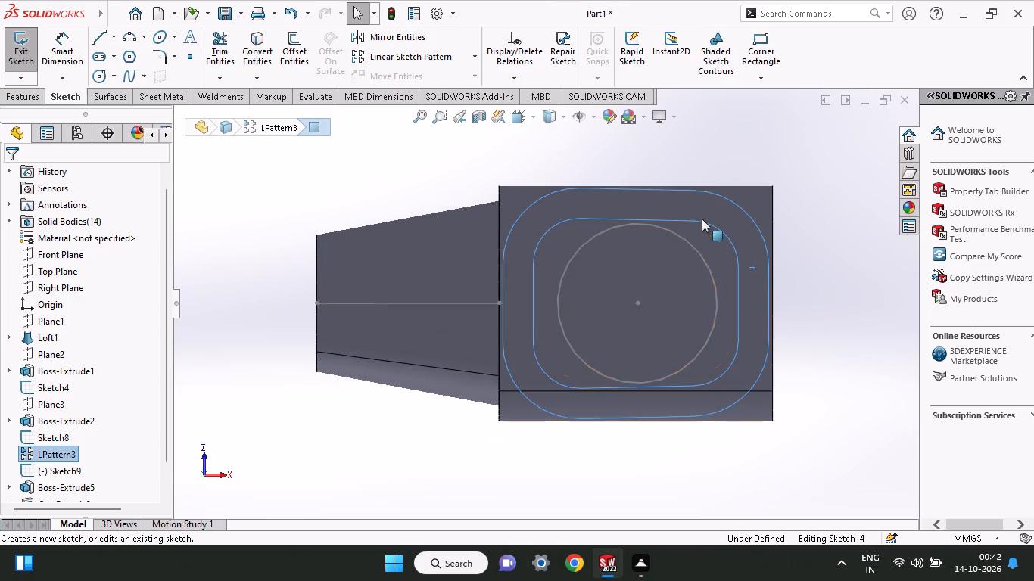
# Convert the selected underside face's outer rounded outline into sketch entities.
pyautogui.click(92, 30)
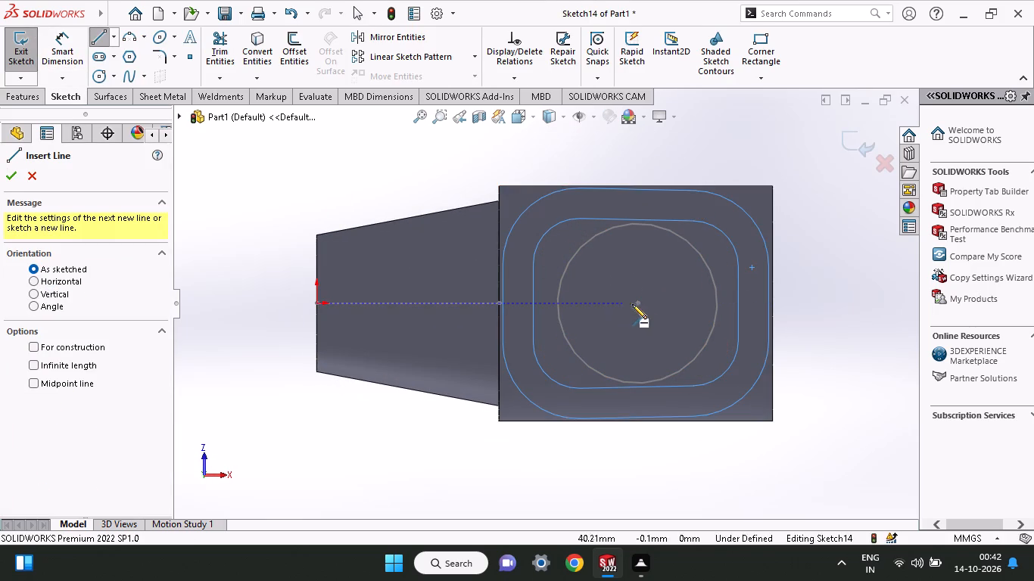
pyautogui.click(30, 180)
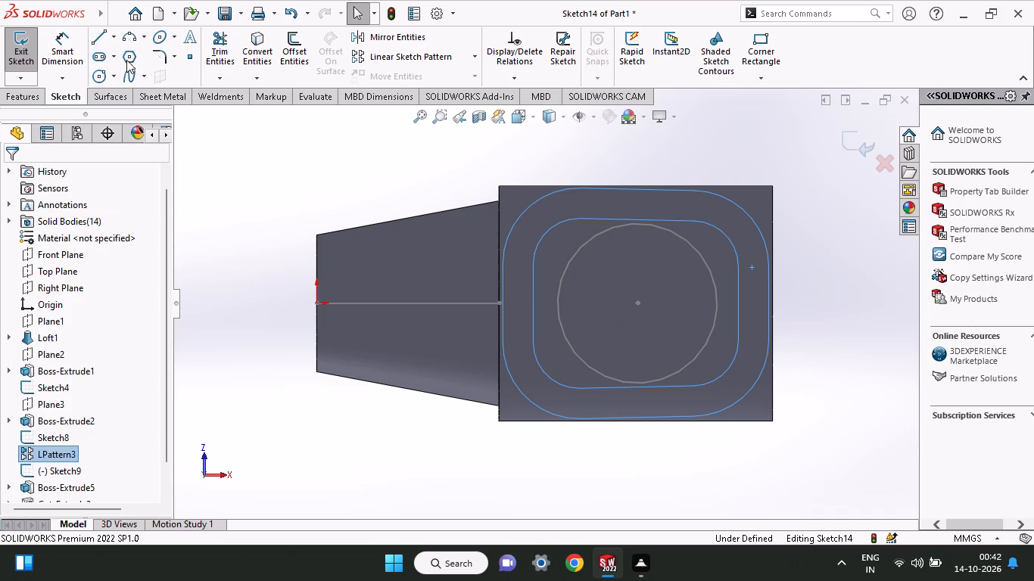
pyautogui.click(240, 45)
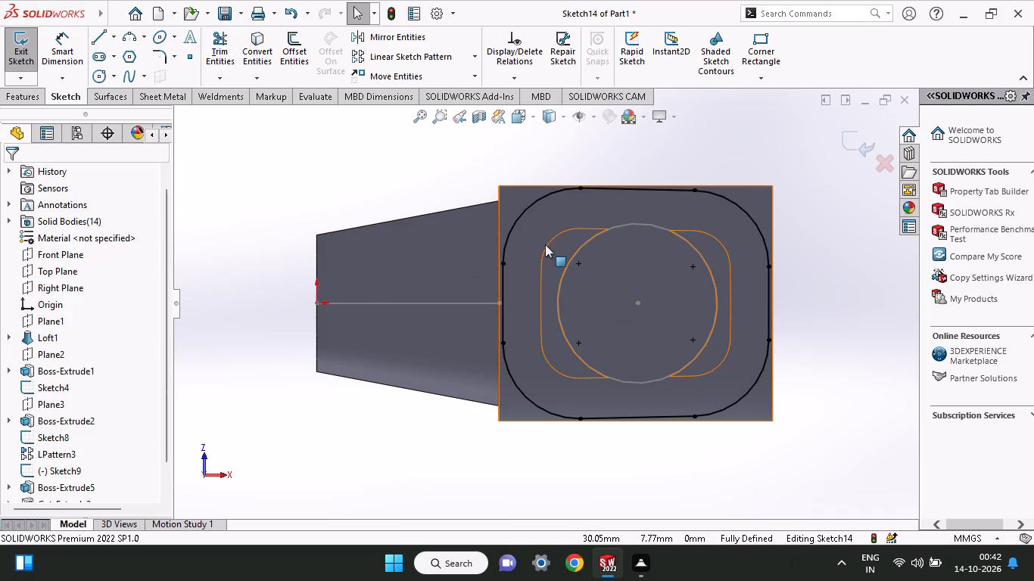
# Convert all eight edges of the neck opening's inner rounded outline on the lowest plate's underside into sketch entities.
pyautogui.click(546, 247)
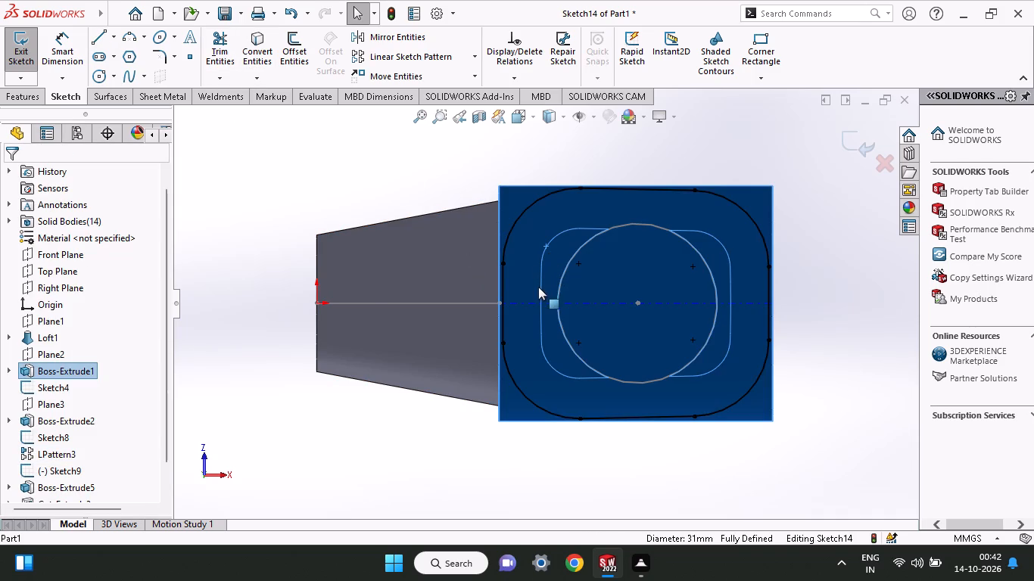
pyautogui.click(253, 66)
pyautogui.click(593, 271)
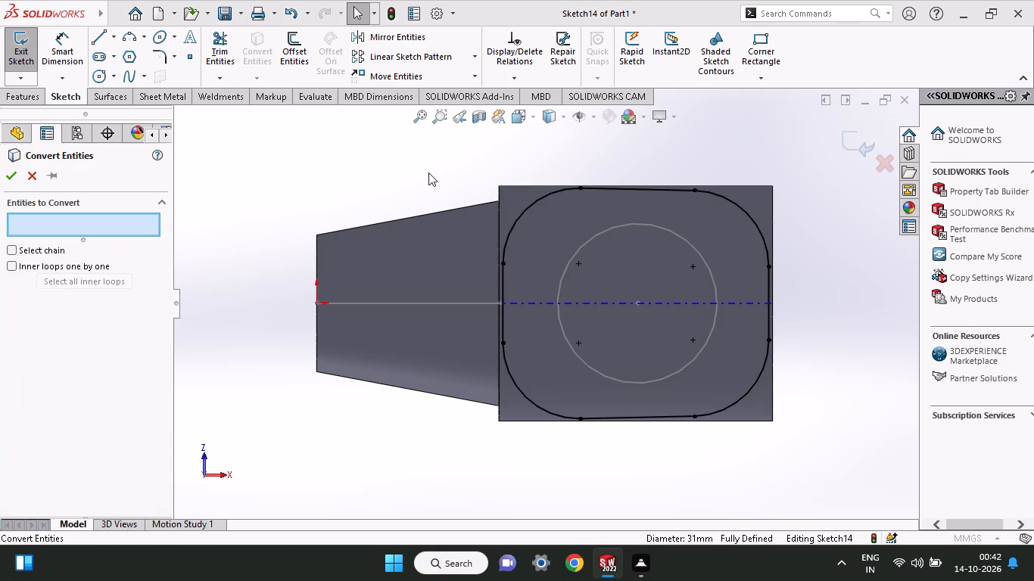
pyautogui.moveTo(428, 172); pyautogui.dragTo(426, 271, button='middle')
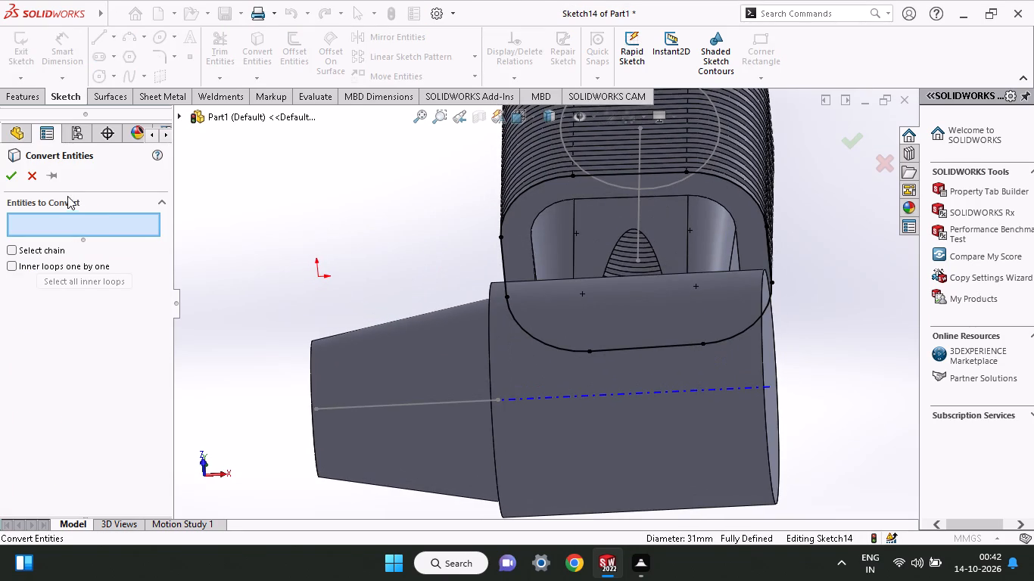
pyautogui.click(540, 214)
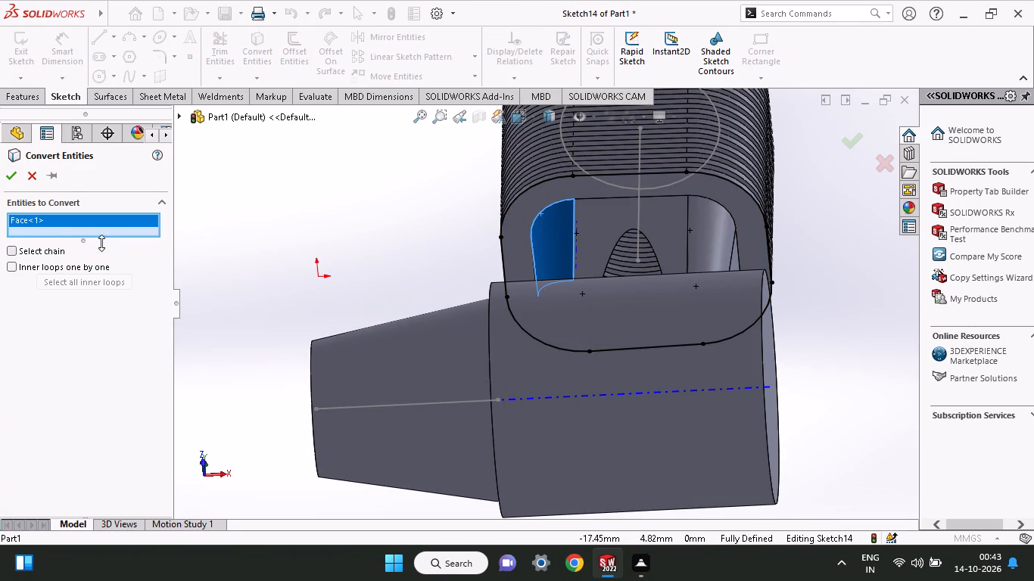
pyautogui.rightClick(95, 220)
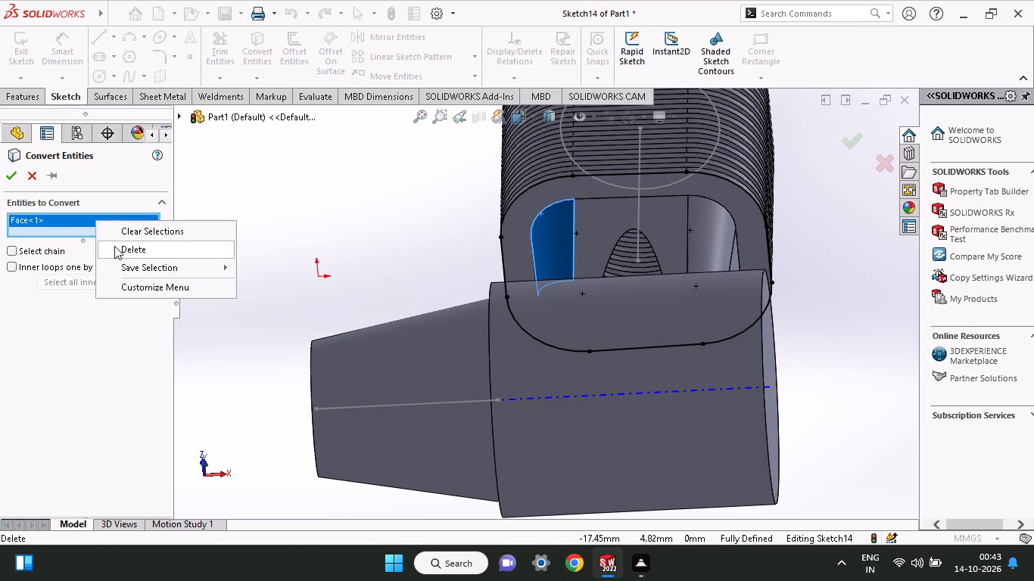
pyautogui.click(114, 246)
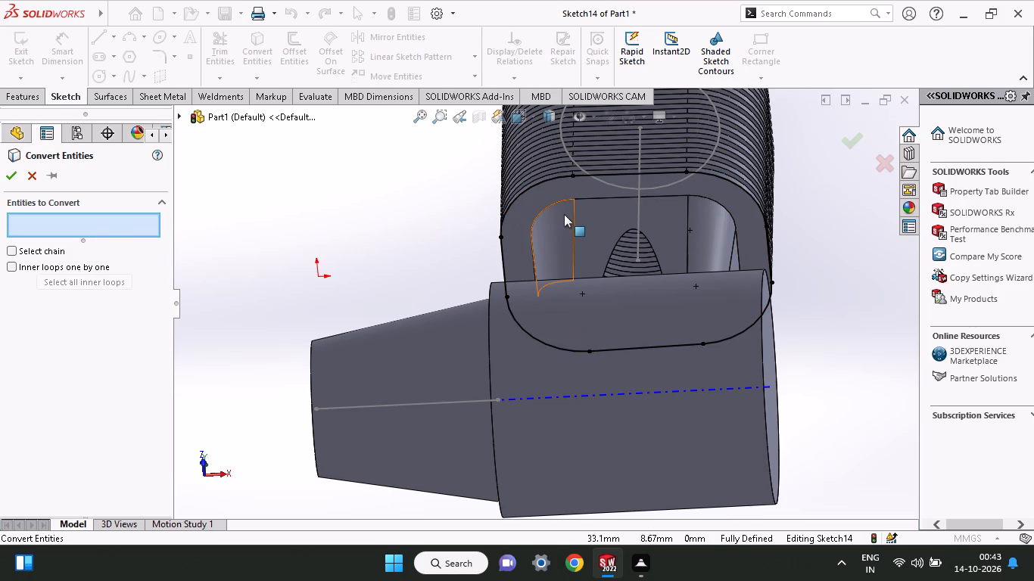
pyautogui.click(578, 199)
pyautogui.click(562, 203)
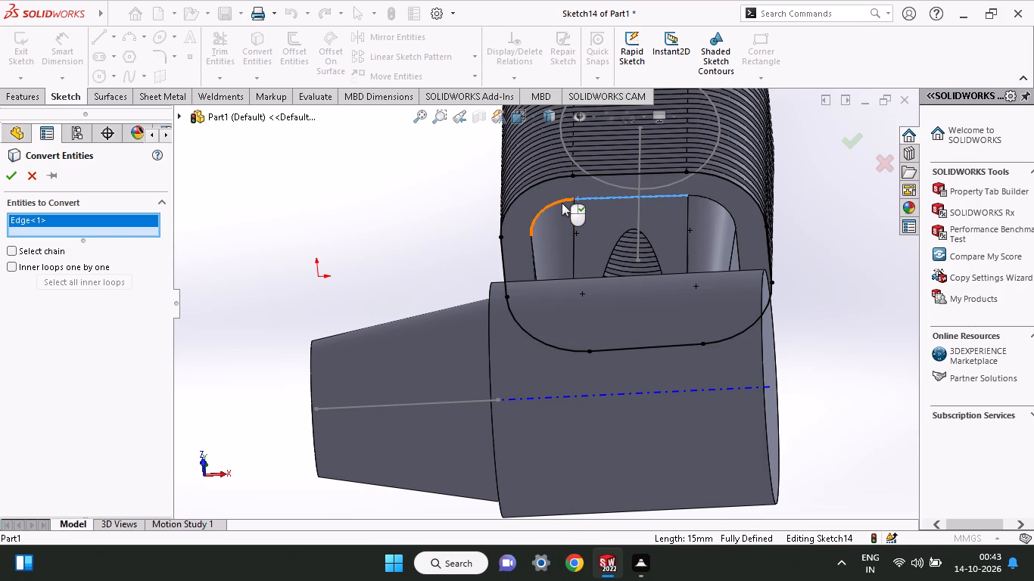
pyautogui.click(710, 201)
pyautogui.moveTo(711, 222); pyautogui.dragTo(646, 233, button='middle')
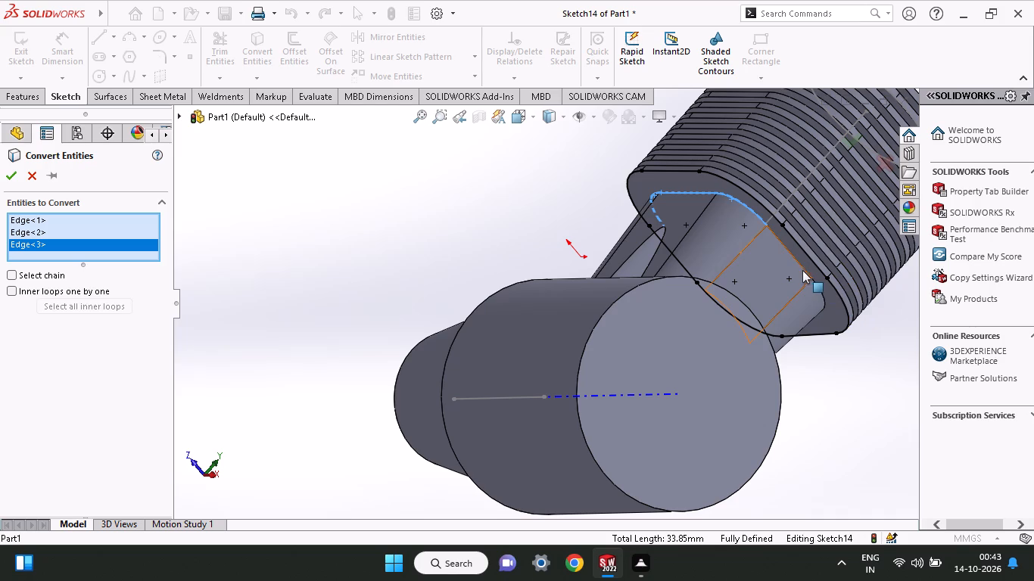
pyautogui.click(802, 270)
pyautogui.click(826, 303)
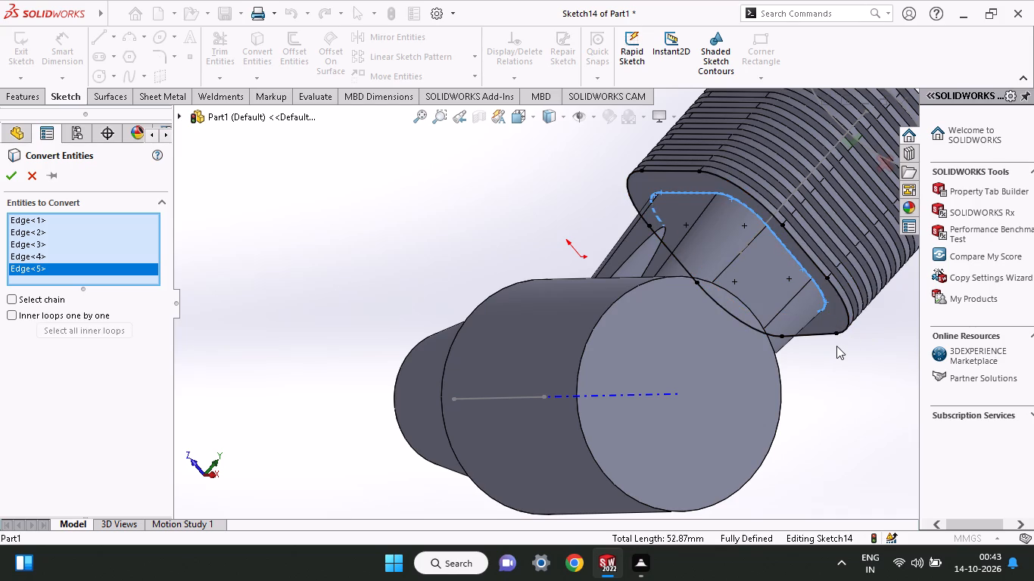
pyautogui.moveTo(836, 346); pyautogui.dragTo(799, 197, button='middle')
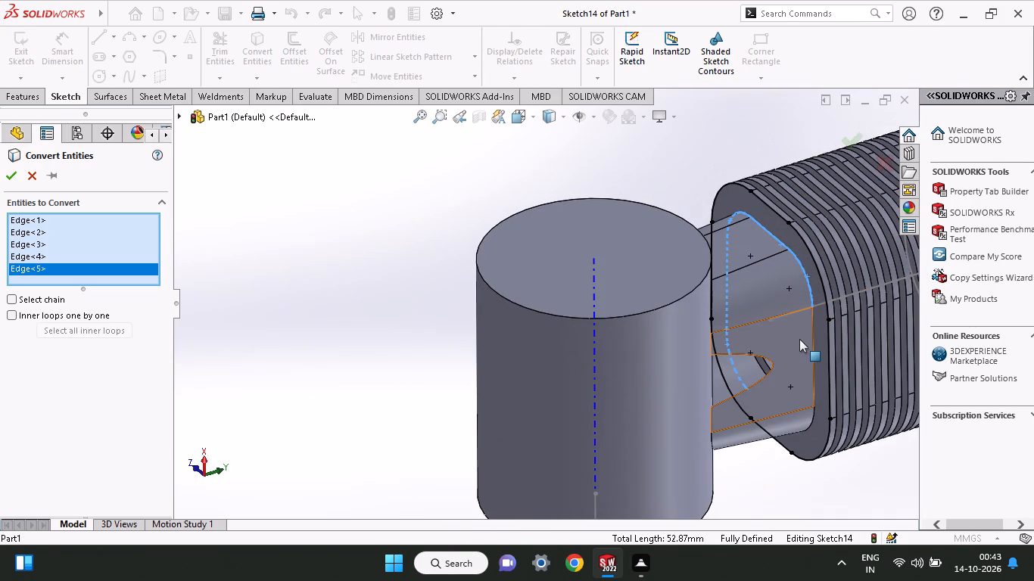
pyautogui.click(811, 314)
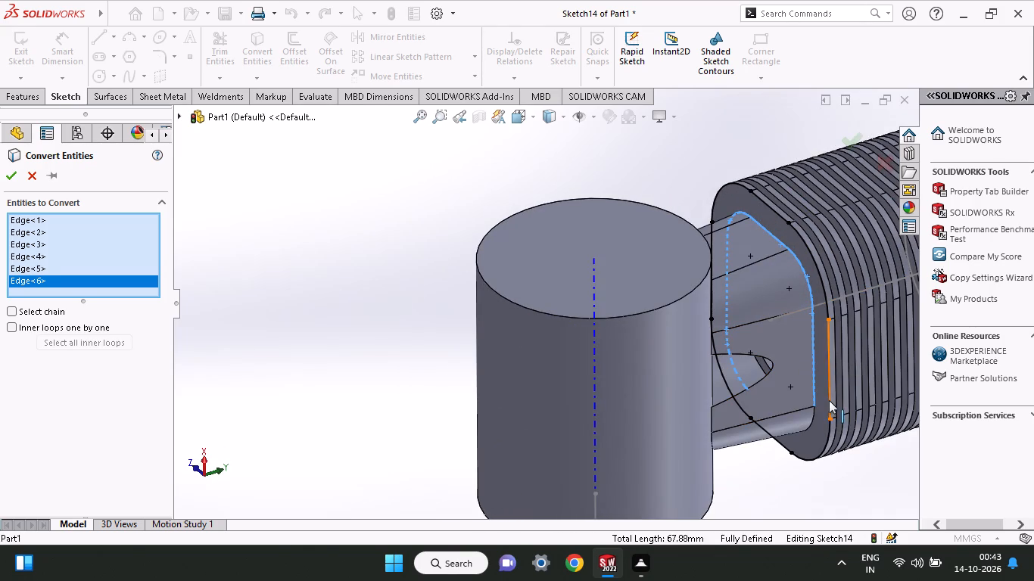
pyautogui.moveTo(829, 400); pyautogui.dragTo(840, 277, button='middle')
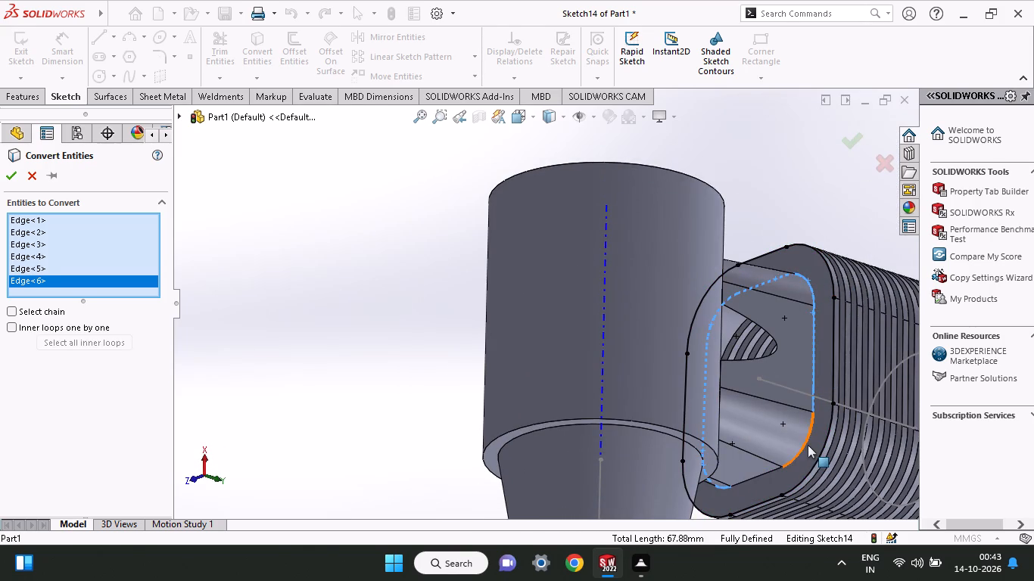
pyautogui.click(808, 433)
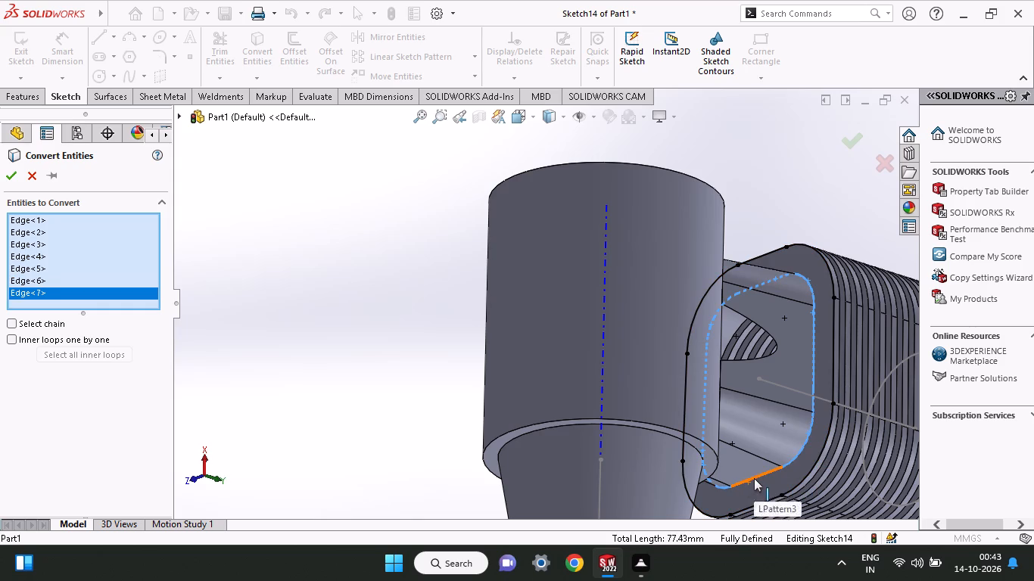
pyautogui.click(754, 478)
pyautogui.click(8, 176)
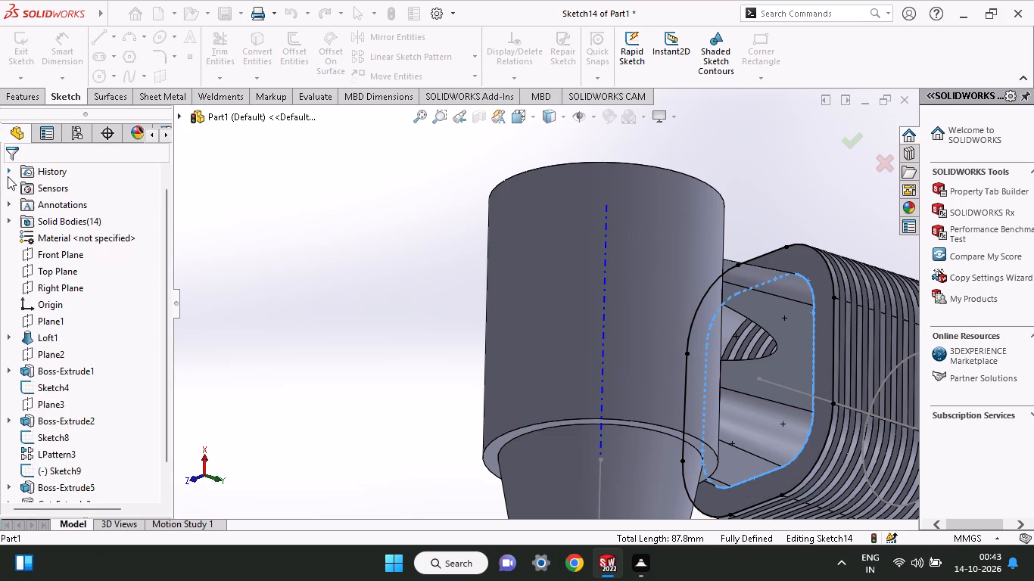
# Start a boss extrusion of the two nested rounded outlines, ending up to the large cylinder's outer face.
pyautogui.click(17, 92)
pyautogui.click(21, 74)
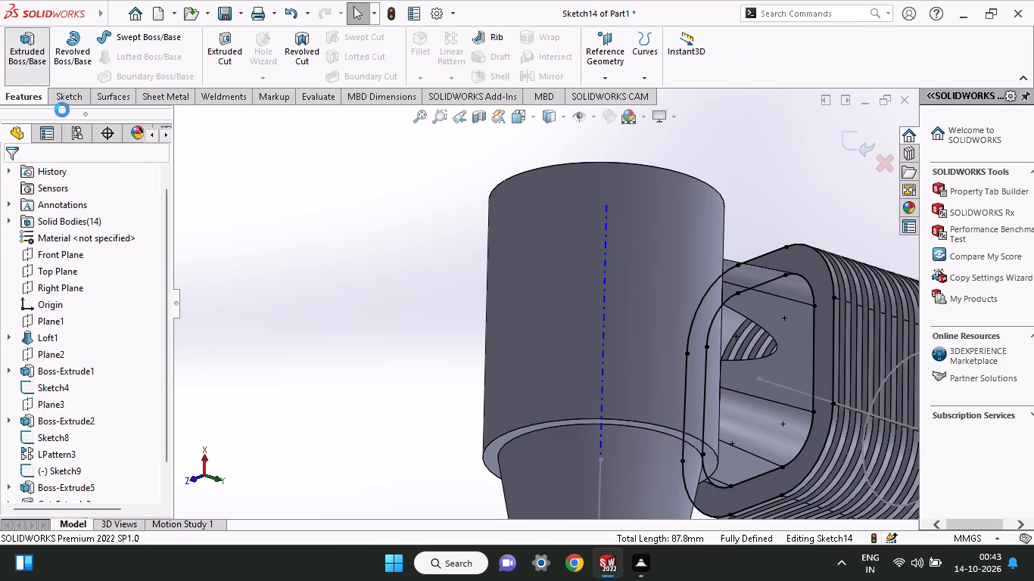
pyautogui.moveTo(298, 343); pyautogui.dragTo(203, 340, button='middle')
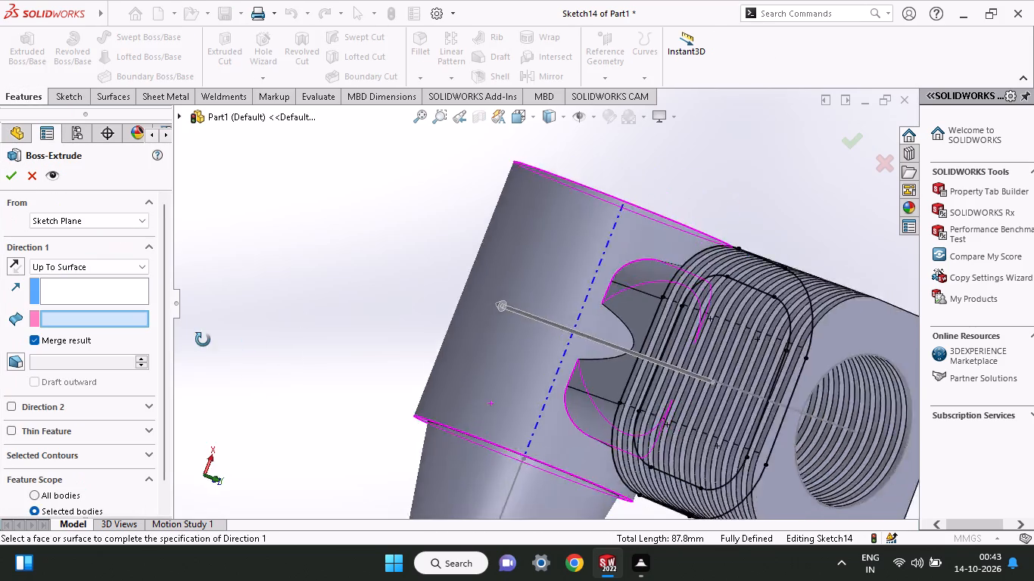
pyautogui.moveTo(203, 340); pyautogui.dragTo(319, 318, button='middle')
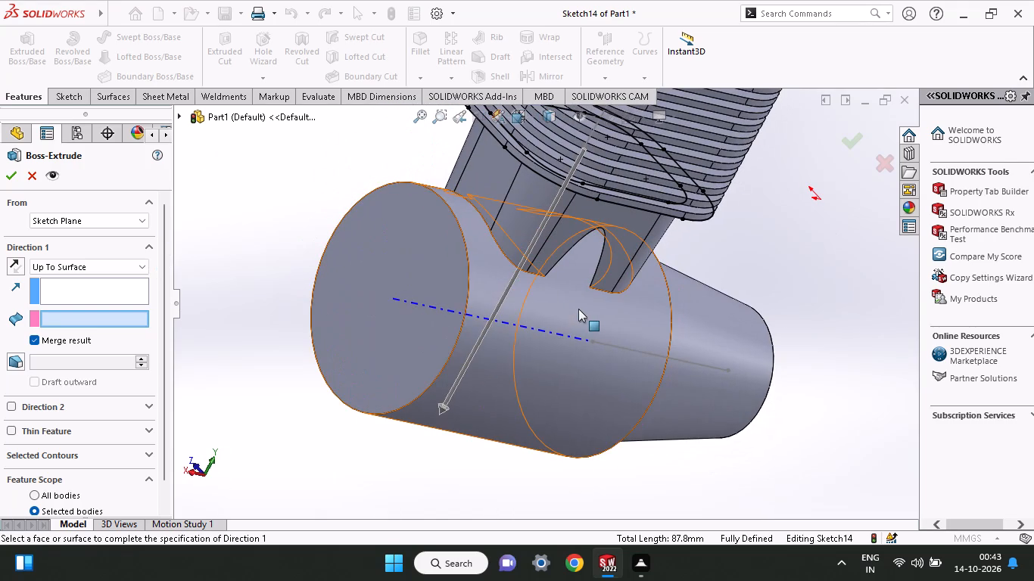
pyautogui.click(558, 285)
pyautogui.scroll(-1, 426, 317)
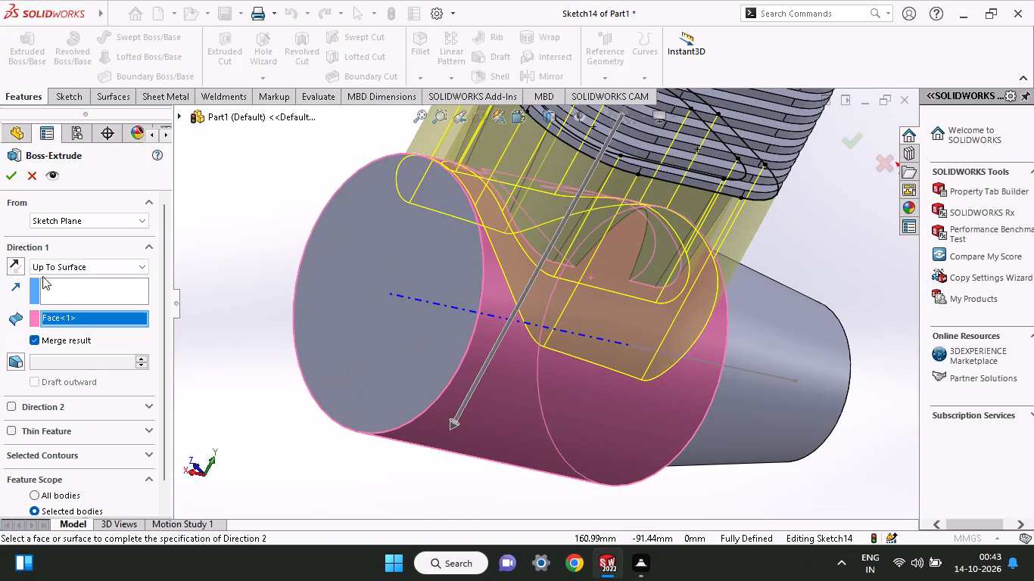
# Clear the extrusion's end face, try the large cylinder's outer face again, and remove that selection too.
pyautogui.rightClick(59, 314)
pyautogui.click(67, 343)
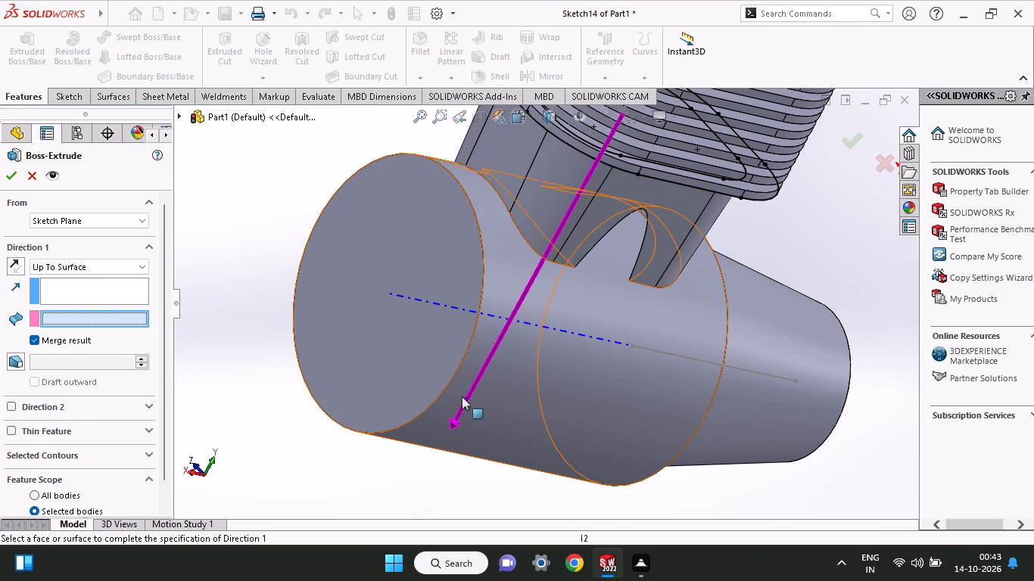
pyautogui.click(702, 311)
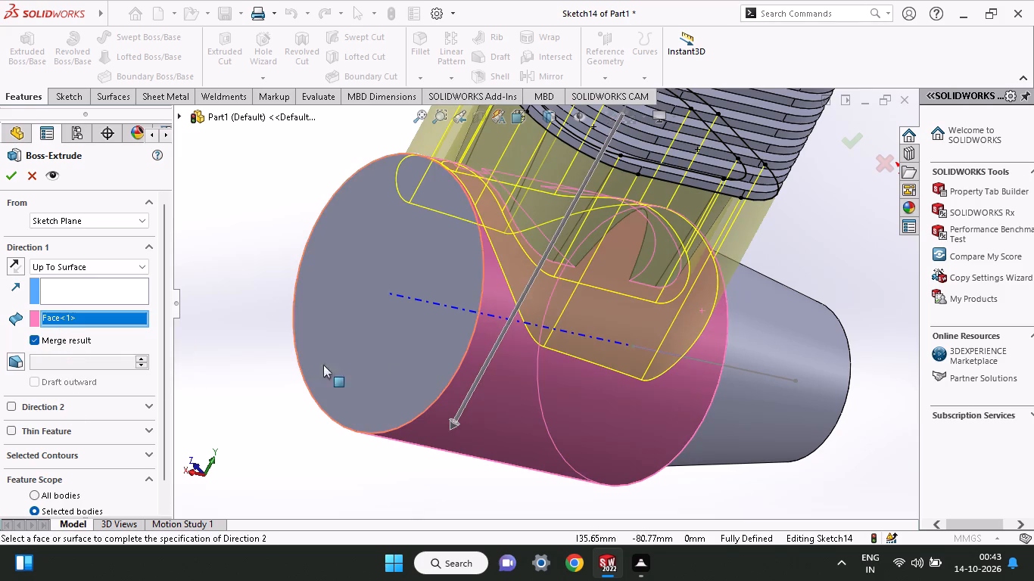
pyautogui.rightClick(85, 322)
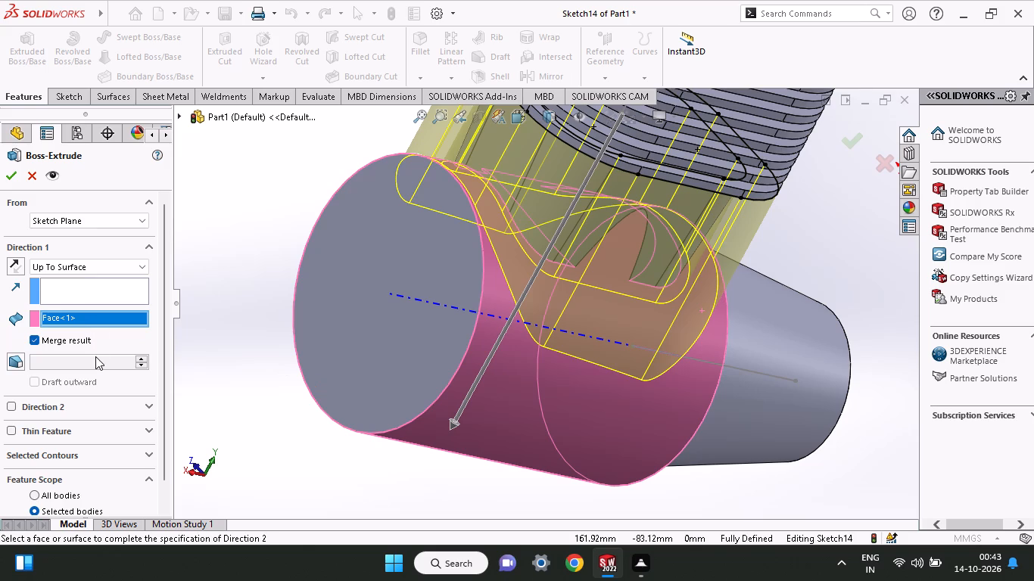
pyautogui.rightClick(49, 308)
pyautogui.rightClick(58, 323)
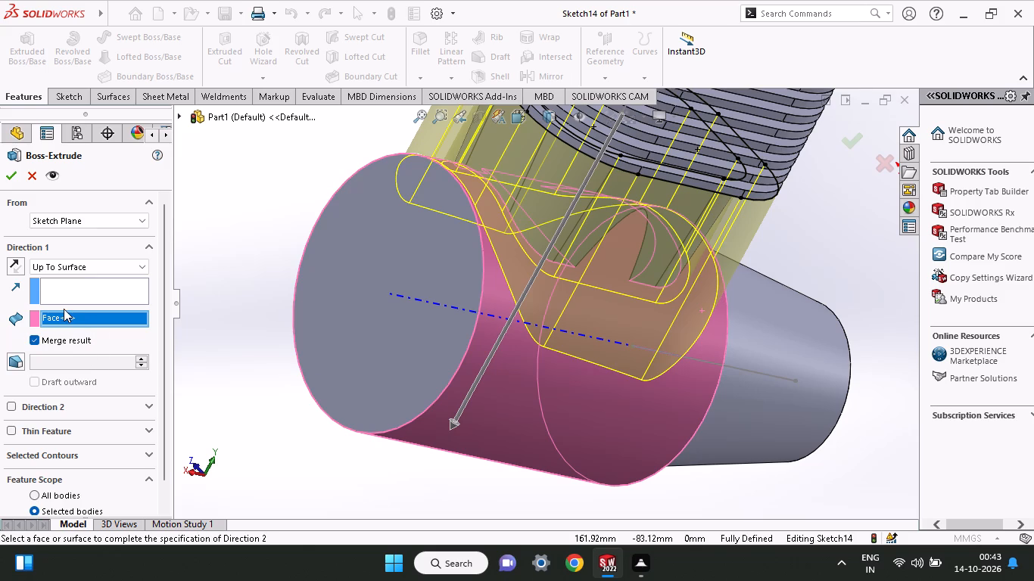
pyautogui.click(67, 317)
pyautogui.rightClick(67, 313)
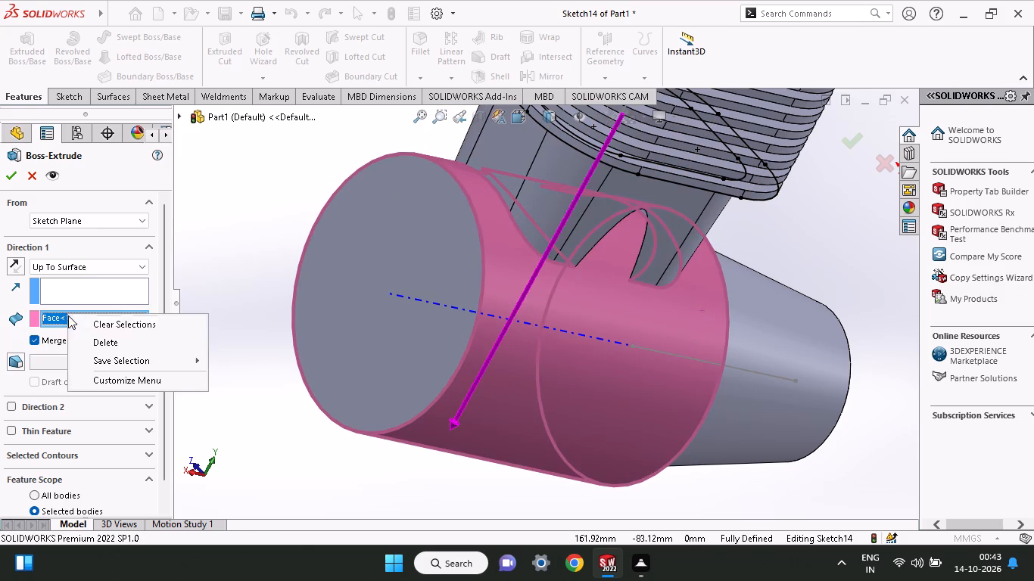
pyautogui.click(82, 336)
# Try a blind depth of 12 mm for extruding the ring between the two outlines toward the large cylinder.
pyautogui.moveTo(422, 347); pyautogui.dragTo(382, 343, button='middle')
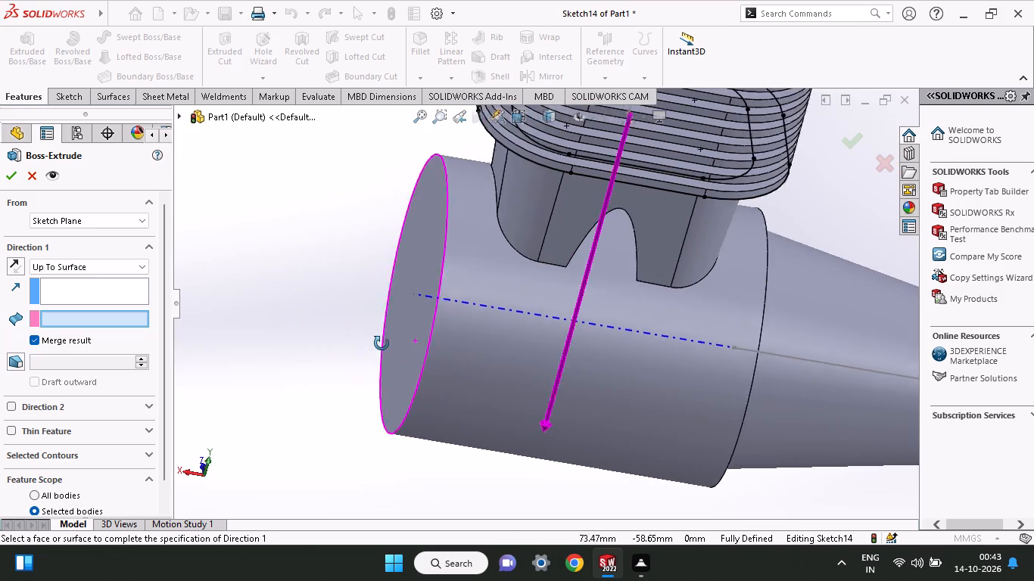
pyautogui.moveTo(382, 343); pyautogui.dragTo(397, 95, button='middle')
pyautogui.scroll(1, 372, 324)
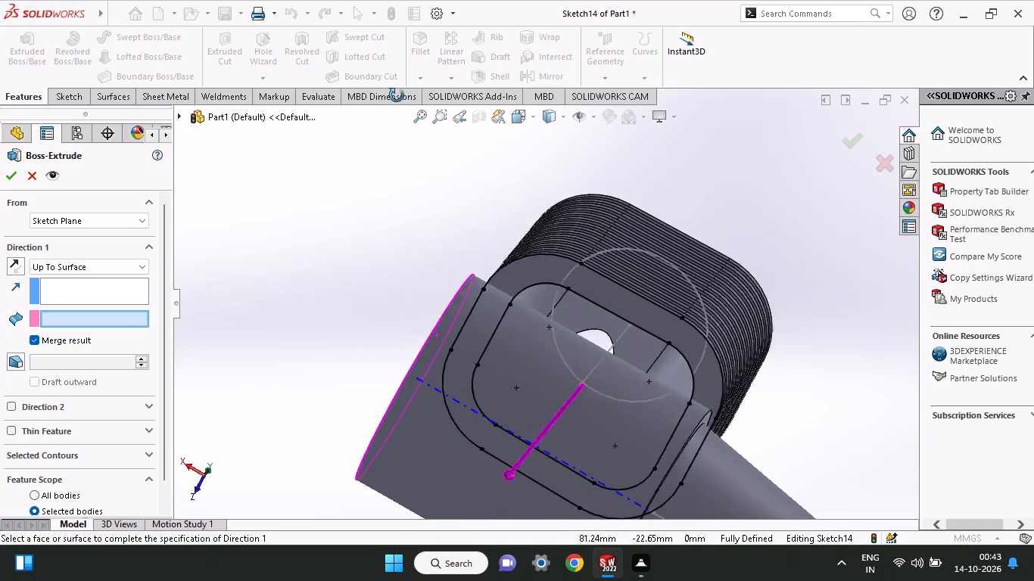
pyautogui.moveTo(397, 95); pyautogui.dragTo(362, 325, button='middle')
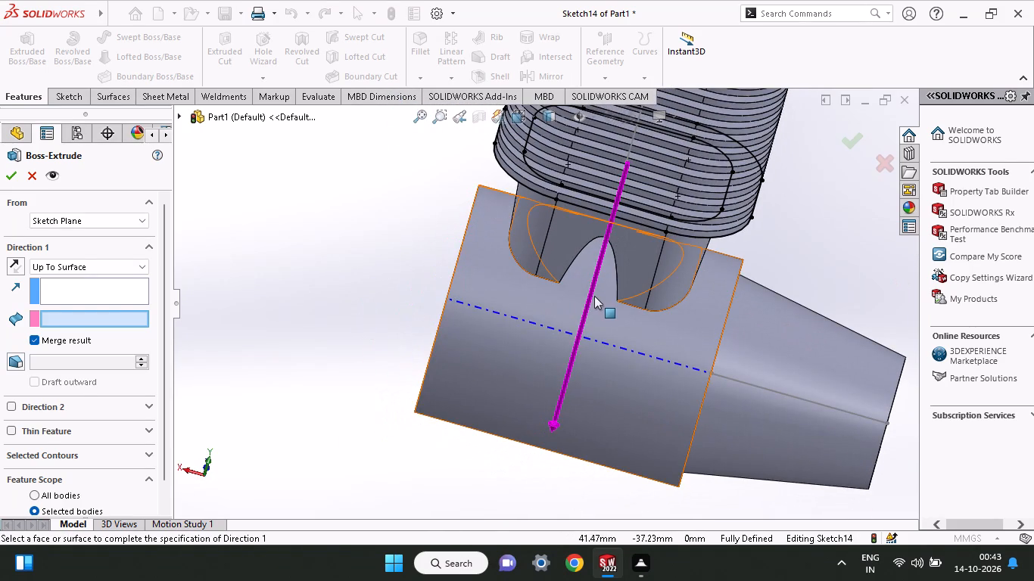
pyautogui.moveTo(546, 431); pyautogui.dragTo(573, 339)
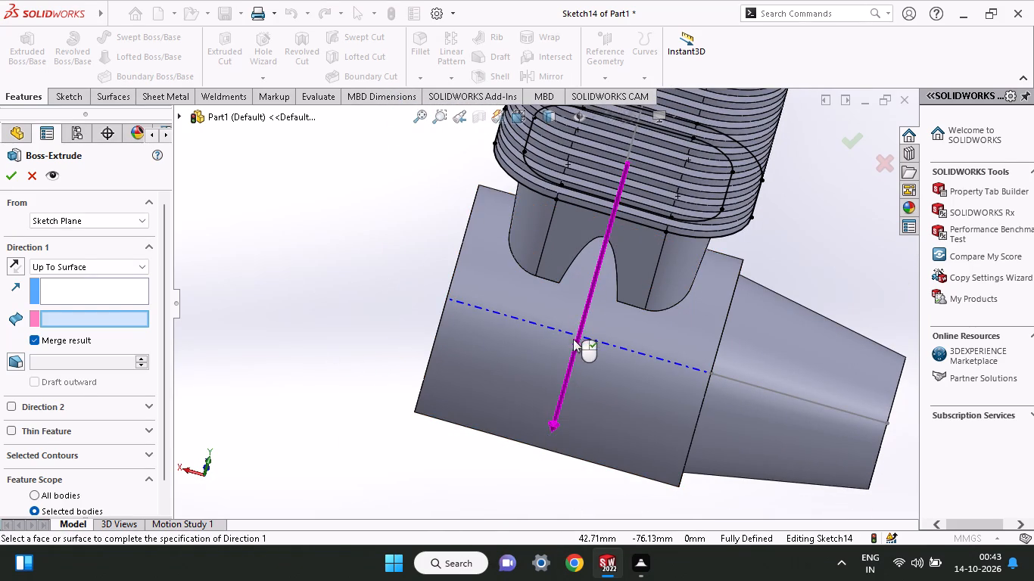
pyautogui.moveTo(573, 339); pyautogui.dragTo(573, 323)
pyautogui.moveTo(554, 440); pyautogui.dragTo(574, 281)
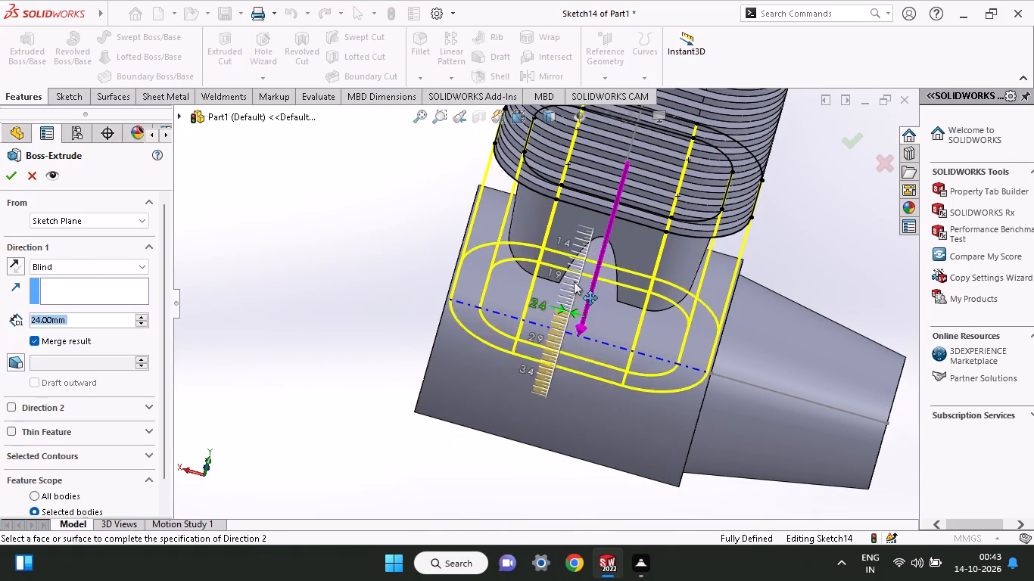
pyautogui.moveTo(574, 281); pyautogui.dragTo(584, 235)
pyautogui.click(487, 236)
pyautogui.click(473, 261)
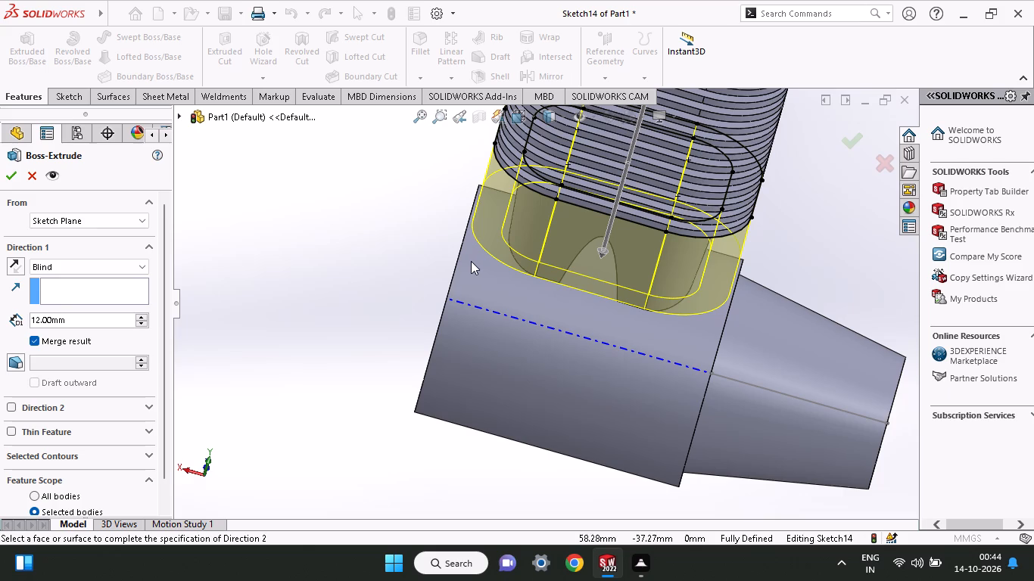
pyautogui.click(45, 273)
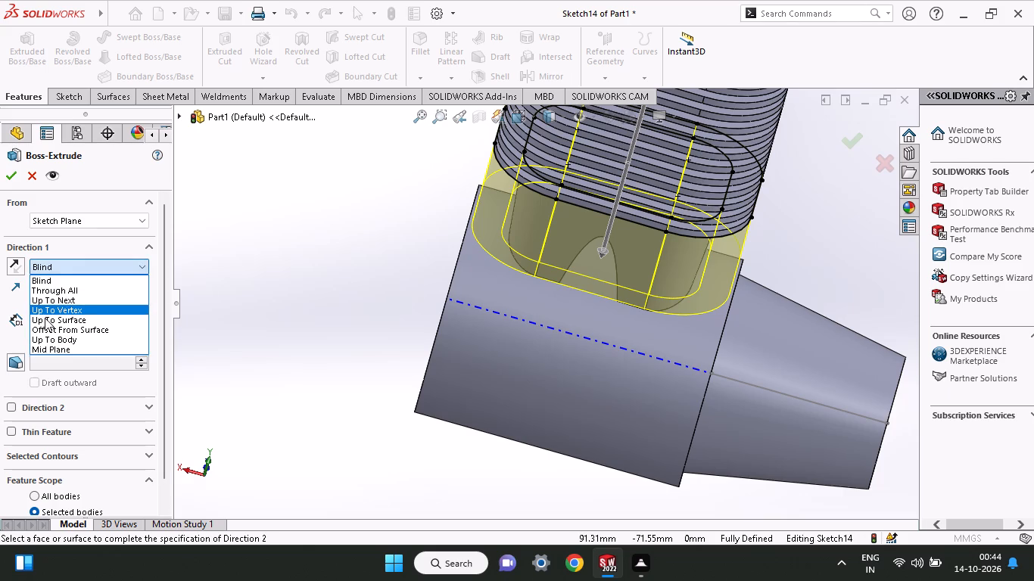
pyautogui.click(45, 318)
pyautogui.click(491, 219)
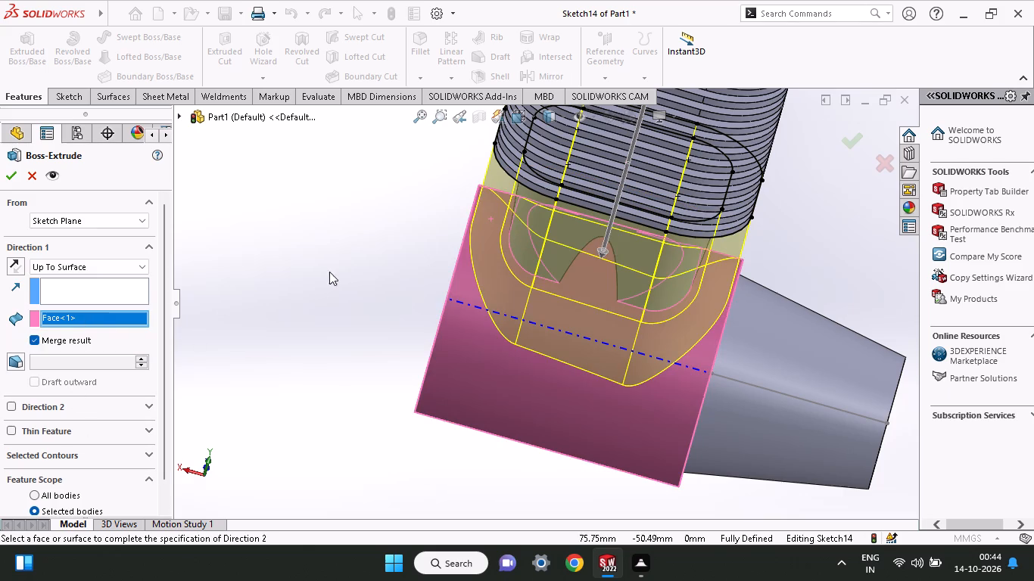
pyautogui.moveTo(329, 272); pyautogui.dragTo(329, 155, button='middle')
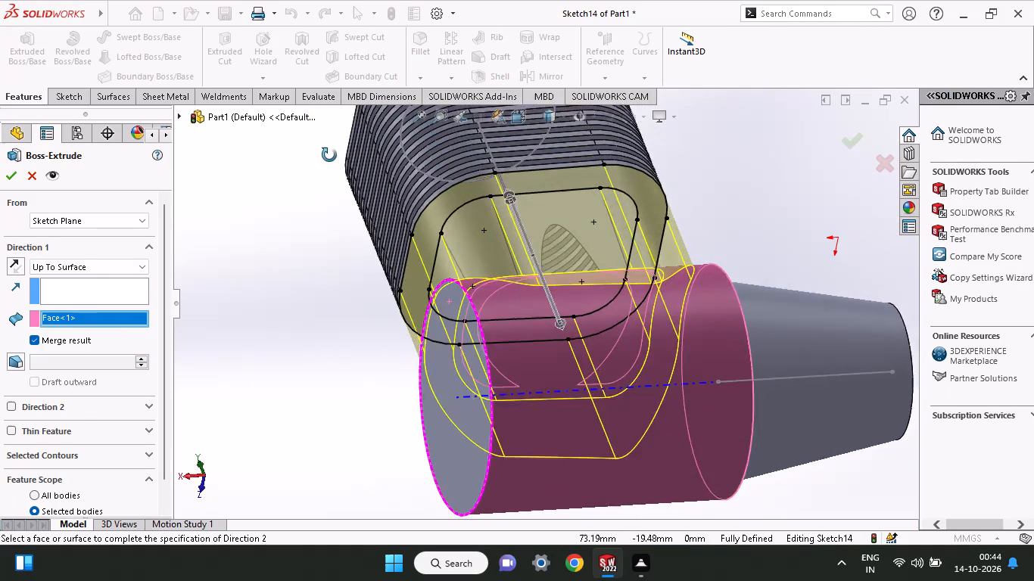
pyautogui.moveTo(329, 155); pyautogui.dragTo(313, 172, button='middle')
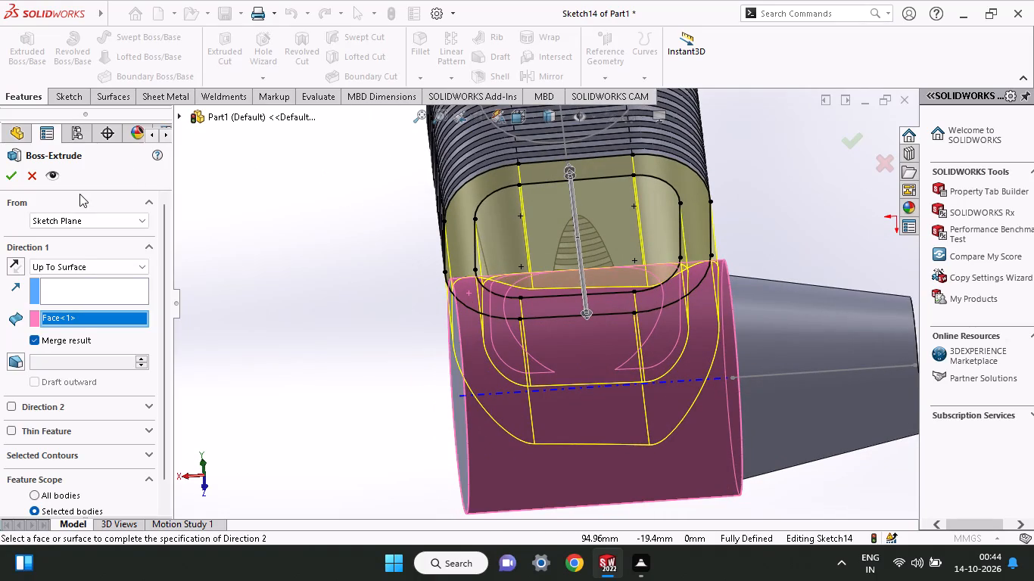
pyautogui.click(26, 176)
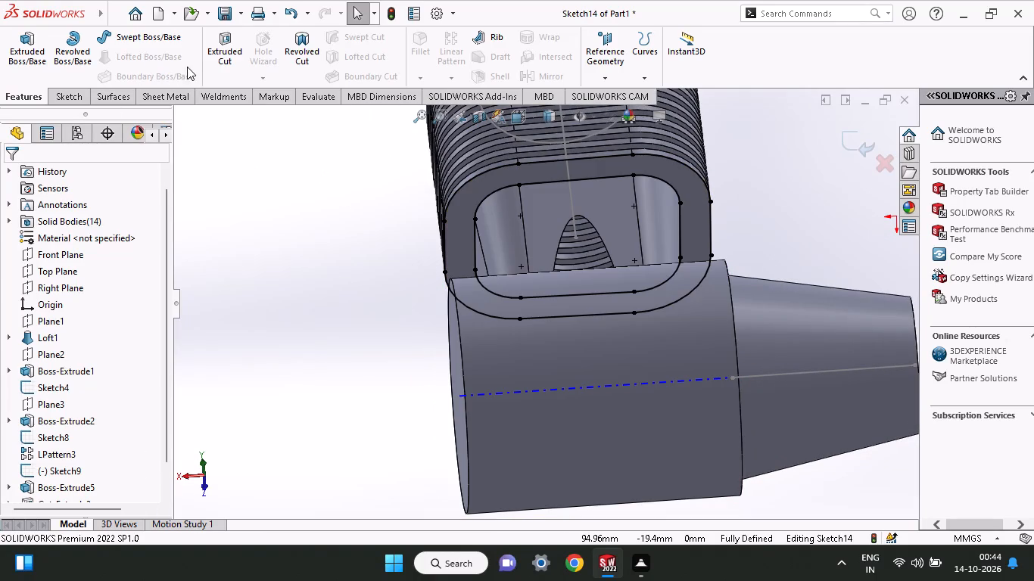
# Power-trim the outer rounded outline around the neck opening, keeping the inner rounded outline closed.
pyautogui.click(64, 108)
pyautogui.click(67, 104)
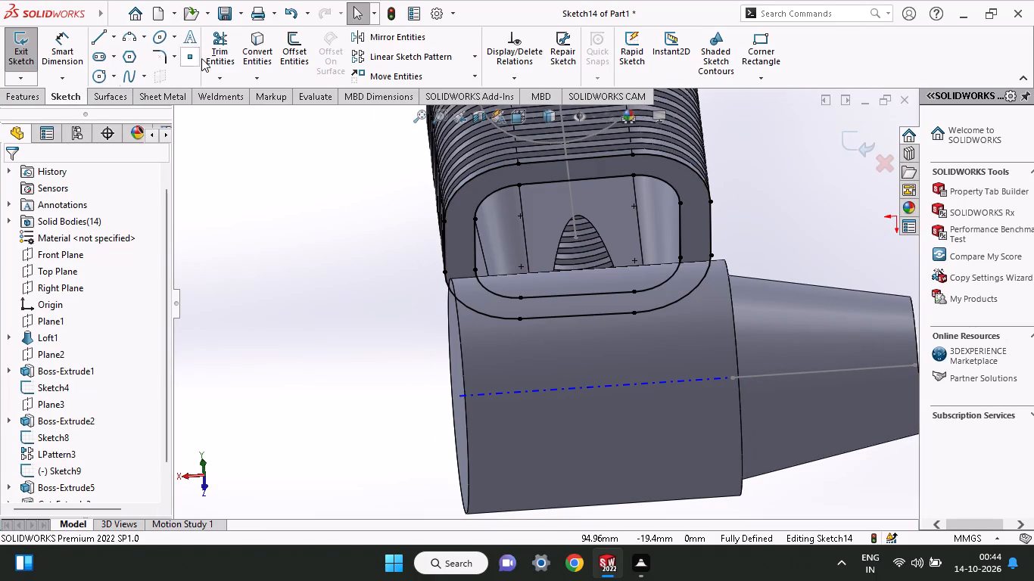
pyautogui.click(220, 47)
pyautogui.moveTo(459, 204); pyautogui.dragTo(461, 167)
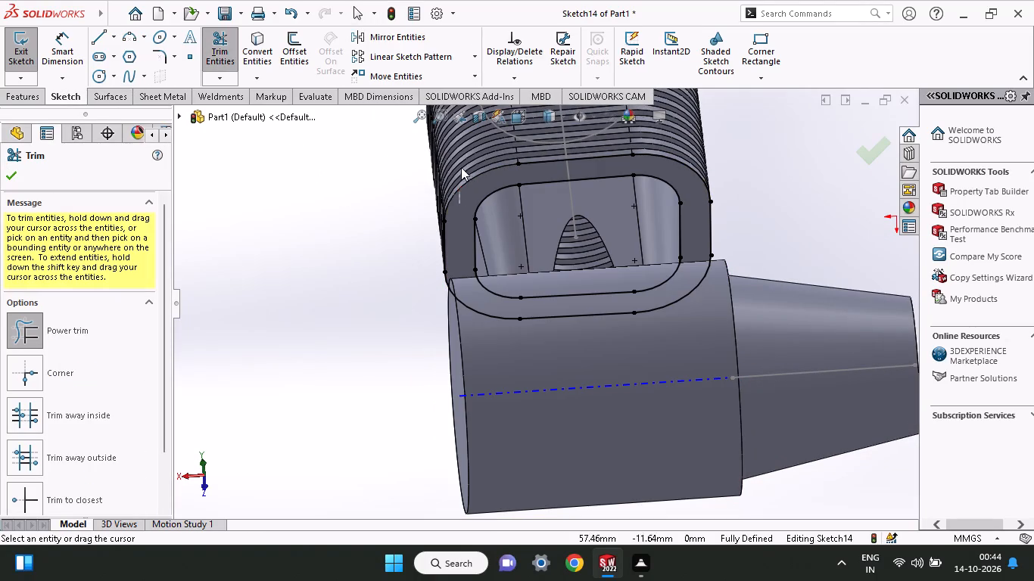
pyautogui.moveTo(461, 167); pyautogui.dragTo(461, 157)
pyautogui.moveTo(455, 213); pyautogui.dragTo(423, 295)
pyautogui.moveTo(446, 275); pyautogui.dragTo(478, 357)
pyautogui.moveTo(475, 305); pyautogui.dragTo(573, 325)
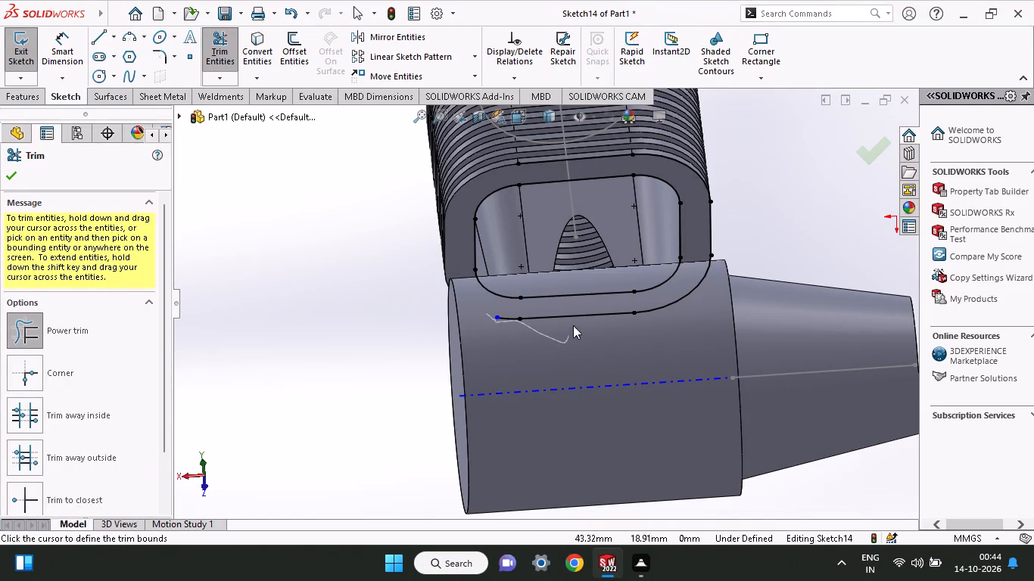
pyautogui.moveTo(573, 325); pyautogui.dragTo(733, 281)
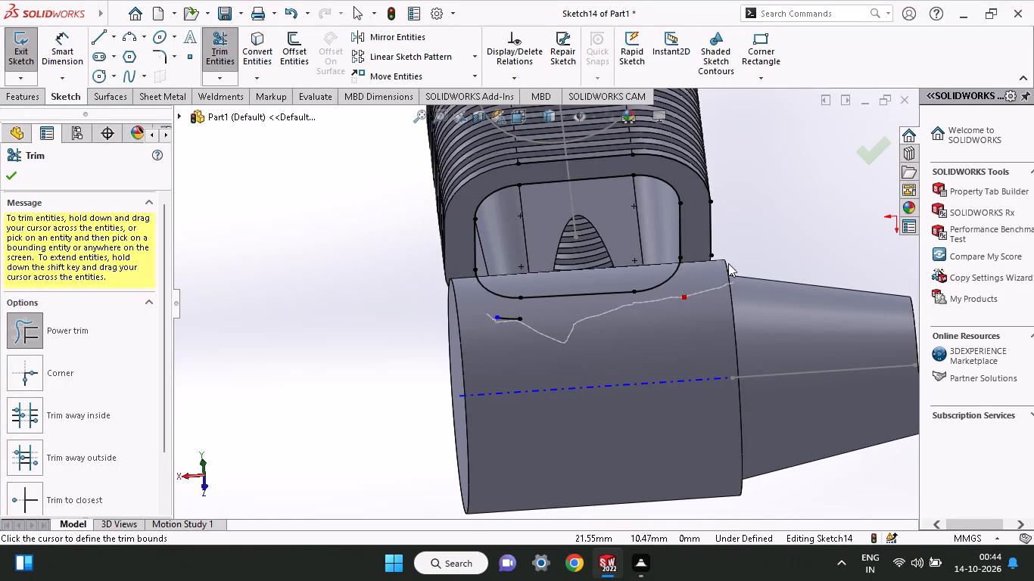
pyautogui.moveTo(700, 230); pyautogui.dragTo(734, 202)
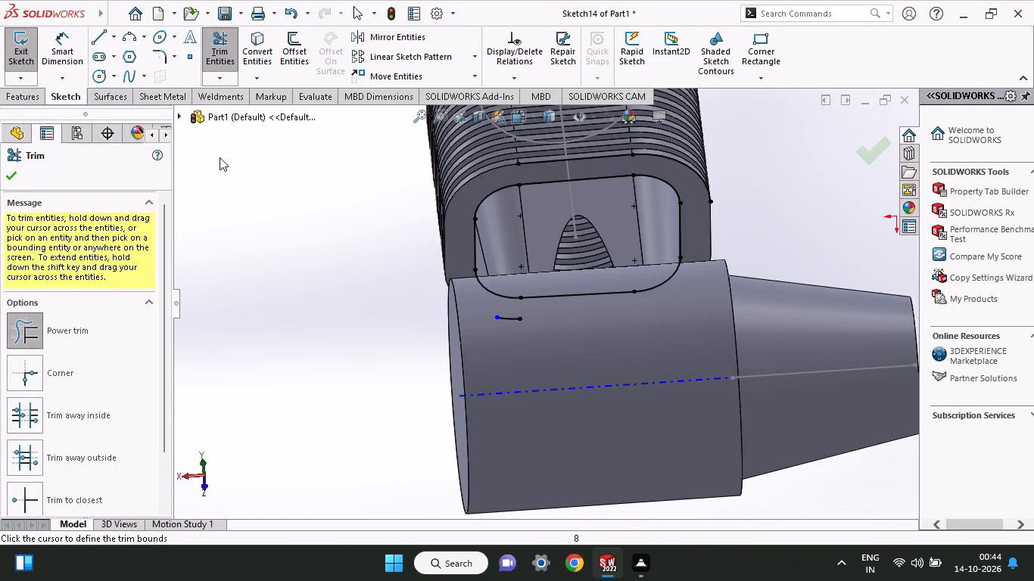
pyautogui.click(12, 172)
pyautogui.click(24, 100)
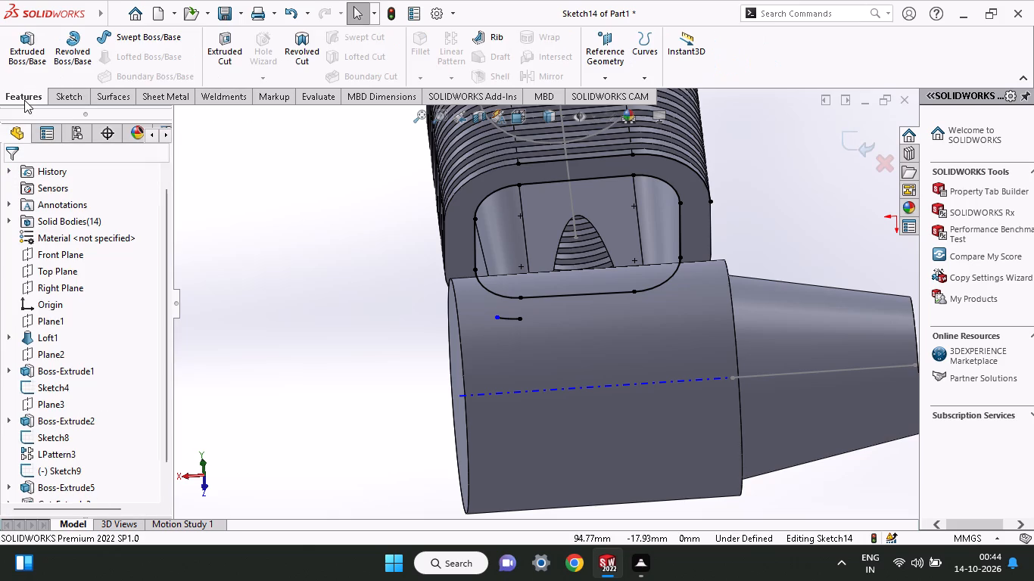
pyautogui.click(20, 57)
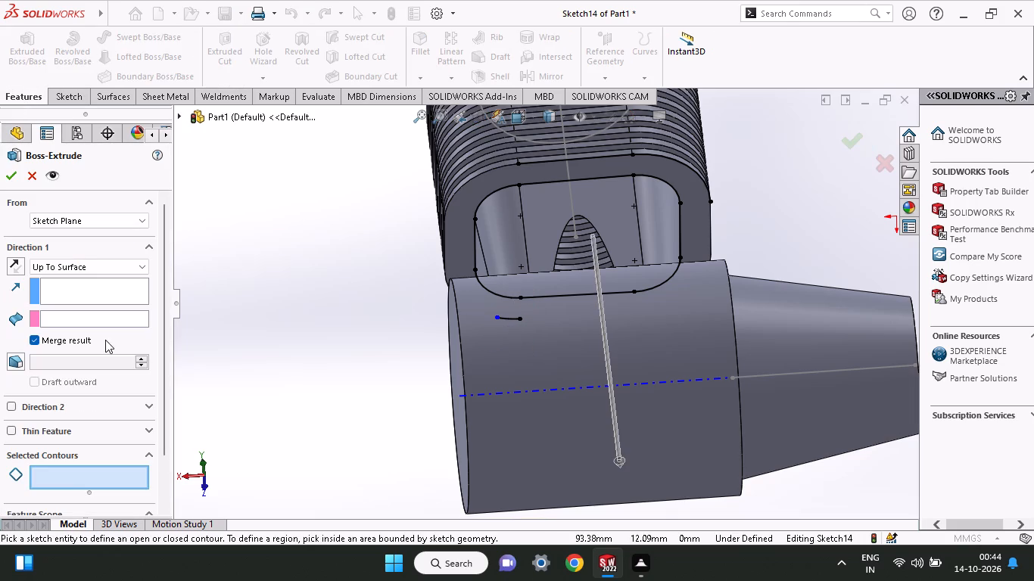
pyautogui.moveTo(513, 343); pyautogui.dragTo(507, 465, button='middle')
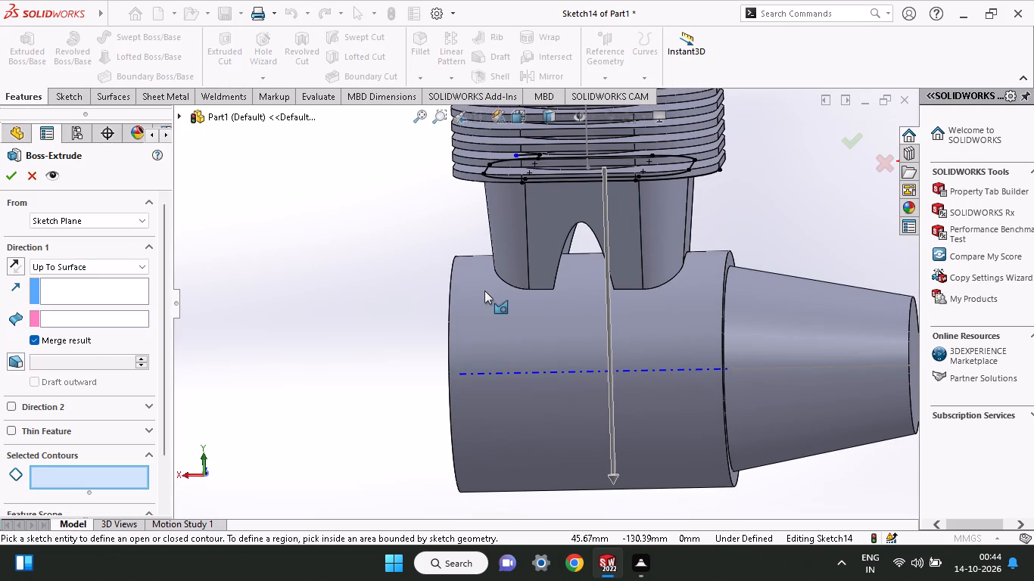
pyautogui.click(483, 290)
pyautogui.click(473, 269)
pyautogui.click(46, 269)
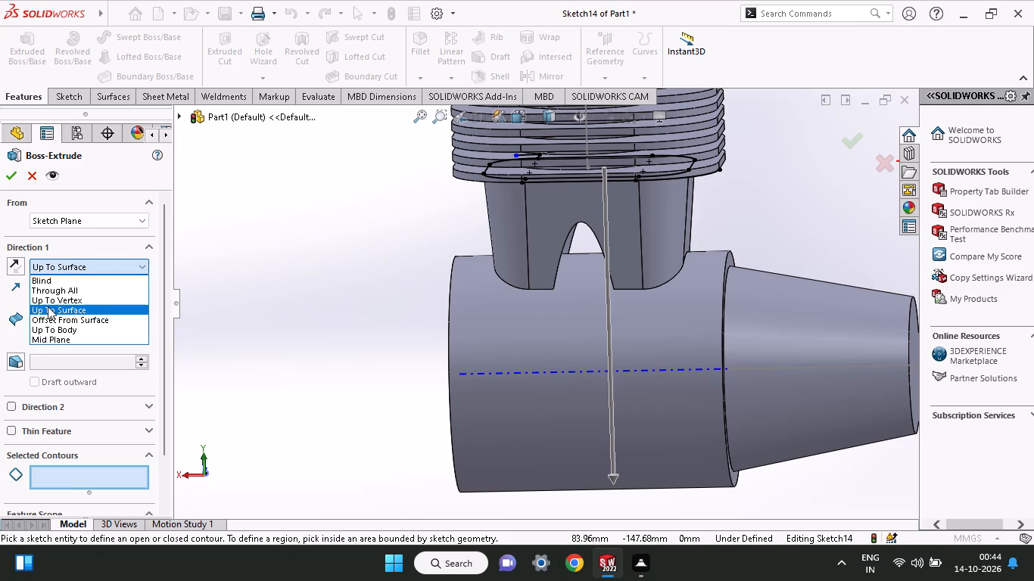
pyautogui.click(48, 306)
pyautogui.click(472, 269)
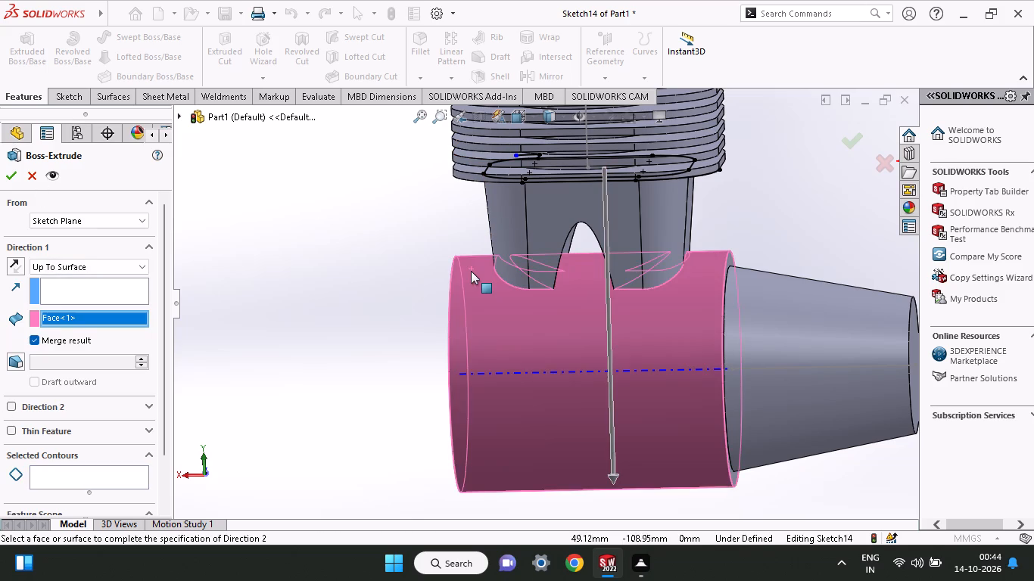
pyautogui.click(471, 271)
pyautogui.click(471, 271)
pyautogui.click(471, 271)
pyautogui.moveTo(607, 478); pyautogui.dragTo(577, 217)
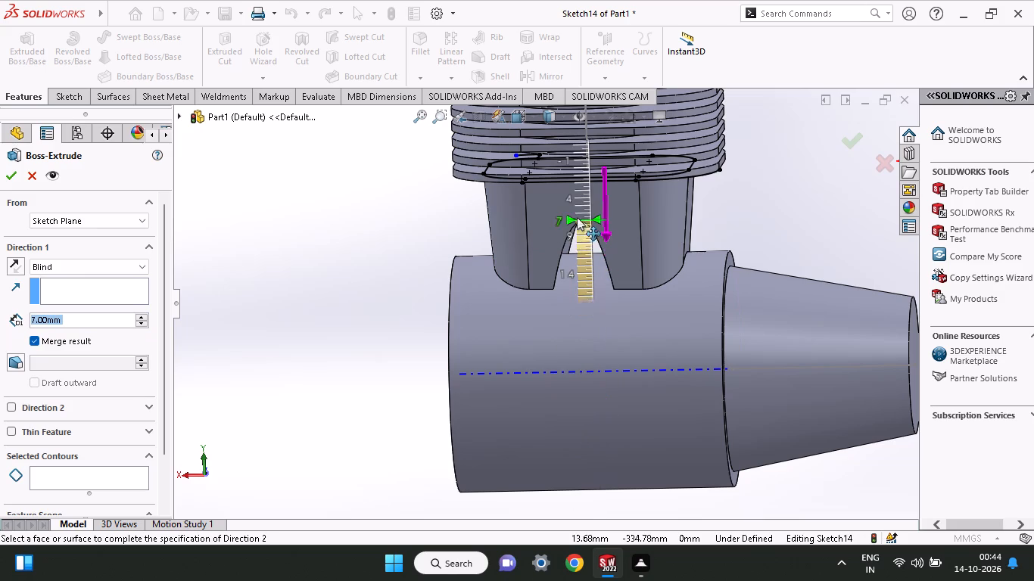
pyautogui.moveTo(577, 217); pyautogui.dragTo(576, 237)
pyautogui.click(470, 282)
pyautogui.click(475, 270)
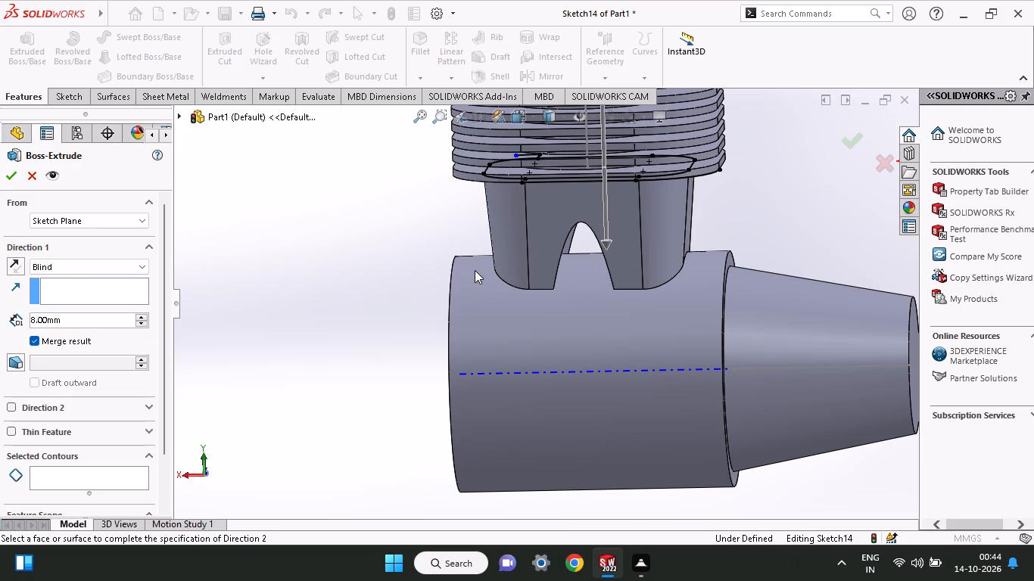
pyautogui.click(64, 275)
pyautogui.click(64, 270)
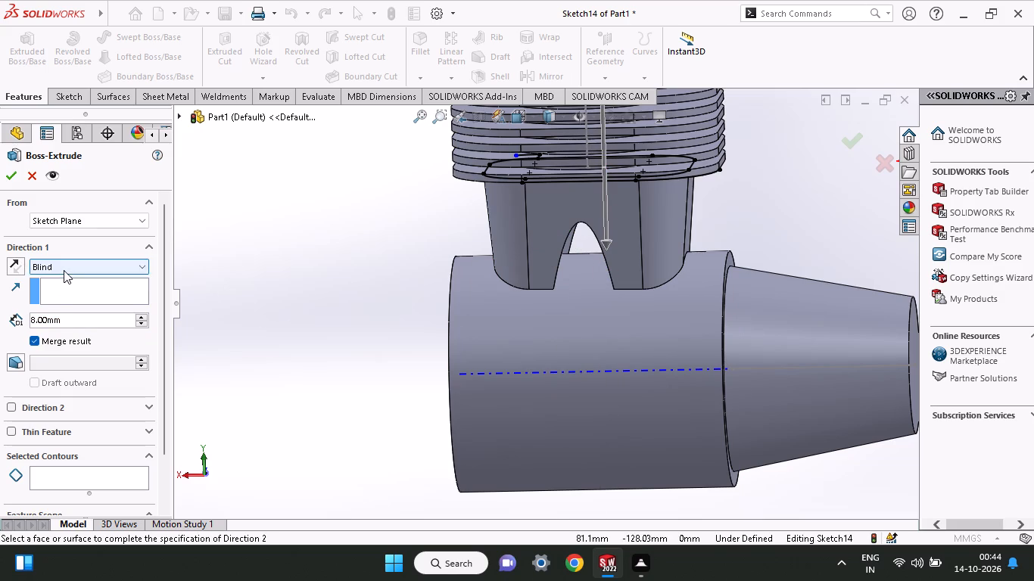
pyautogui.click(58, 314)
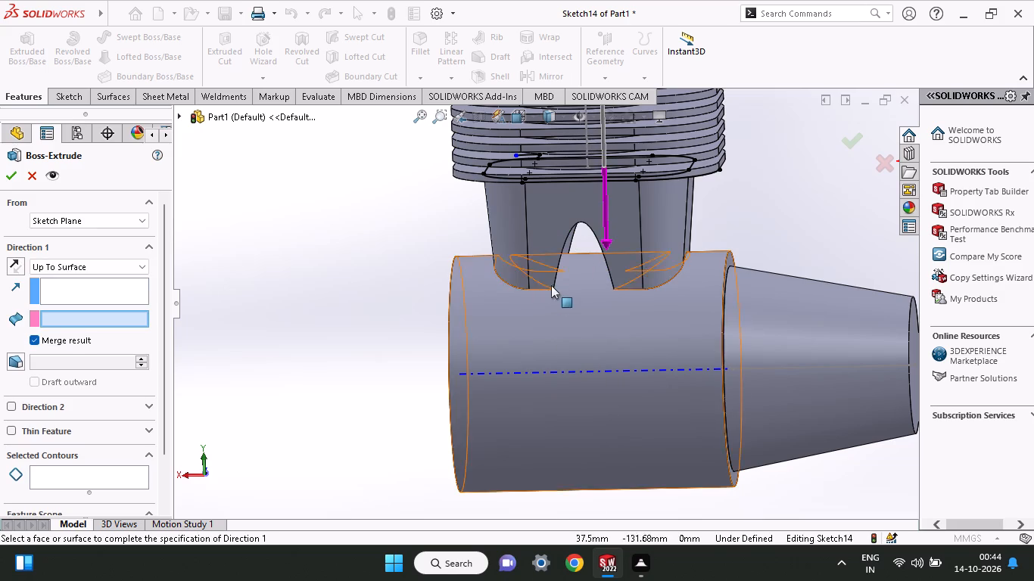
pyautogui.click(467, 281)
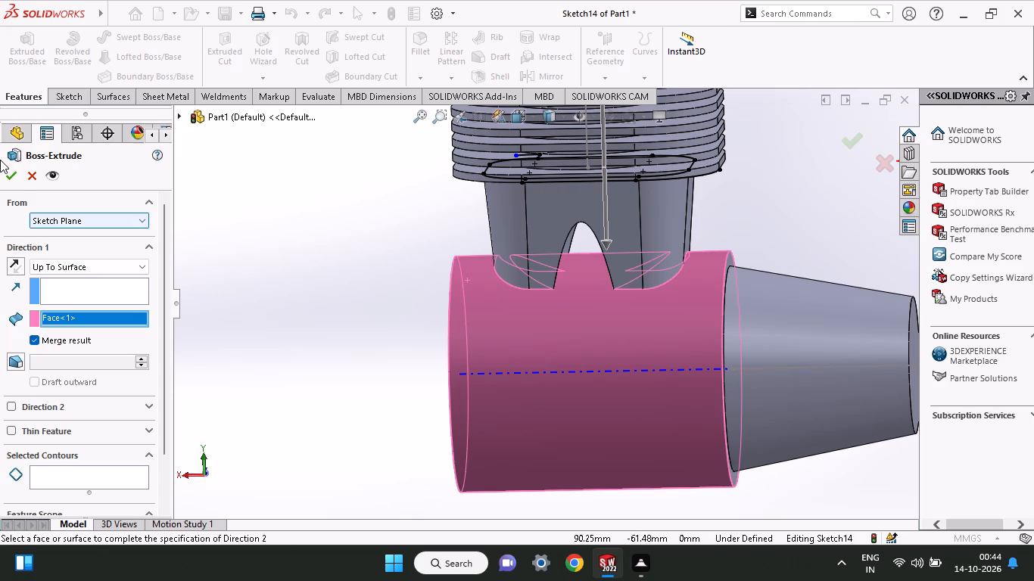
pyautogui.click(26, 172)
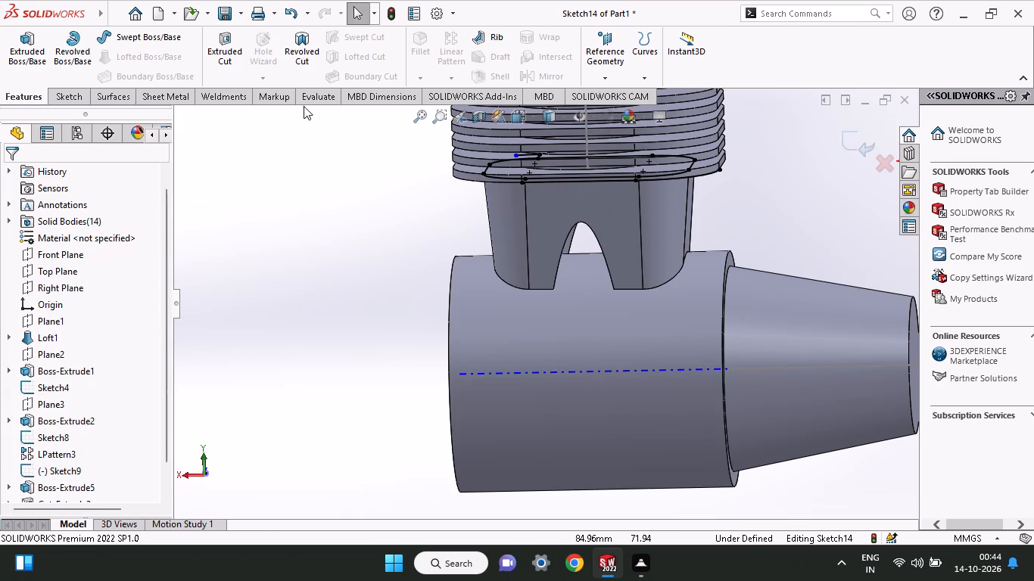
# Start a boss extrusion of the inner rounded contour only, ending up to the large cylinder's outer face.
pyautogui.moveTo(235, 250); pyautogui.dragTo(254, 137, button='middle')
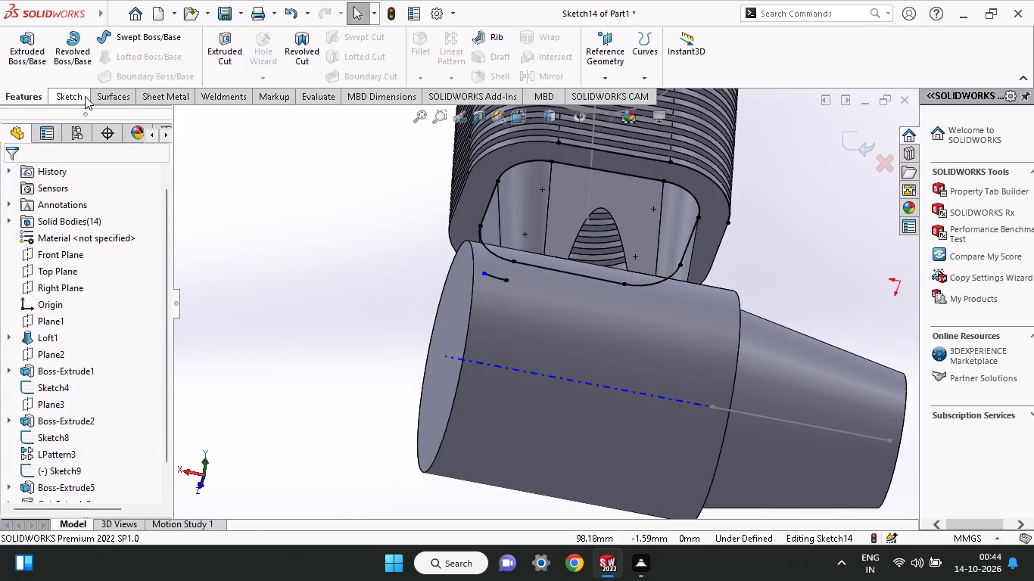
pyautogui.click(30, 64)
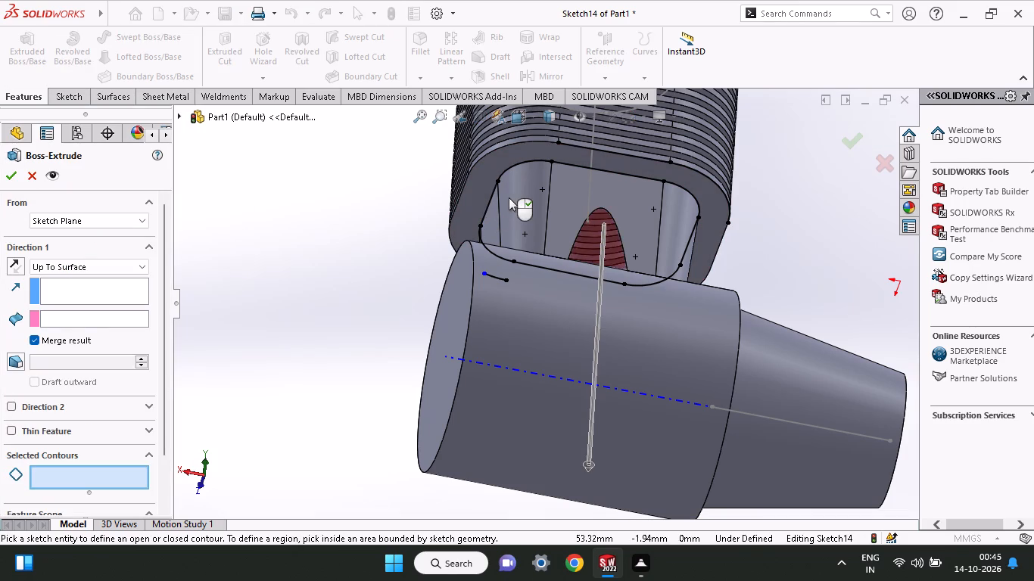
pyautogui.click(516, 166)
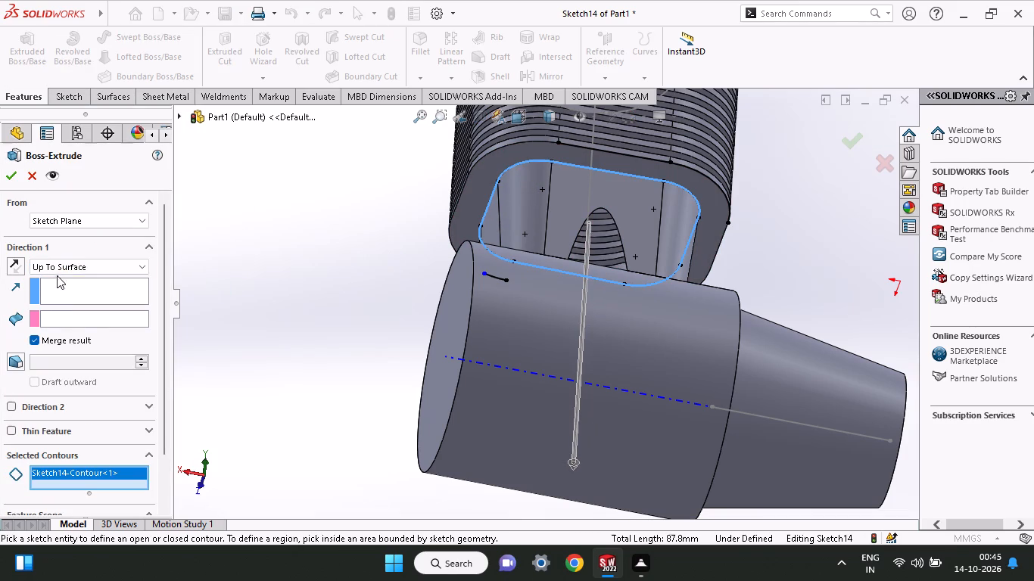
pyautogui.moveTo(182, 267); pyautogui.dragTo(170, 333, button='middle')
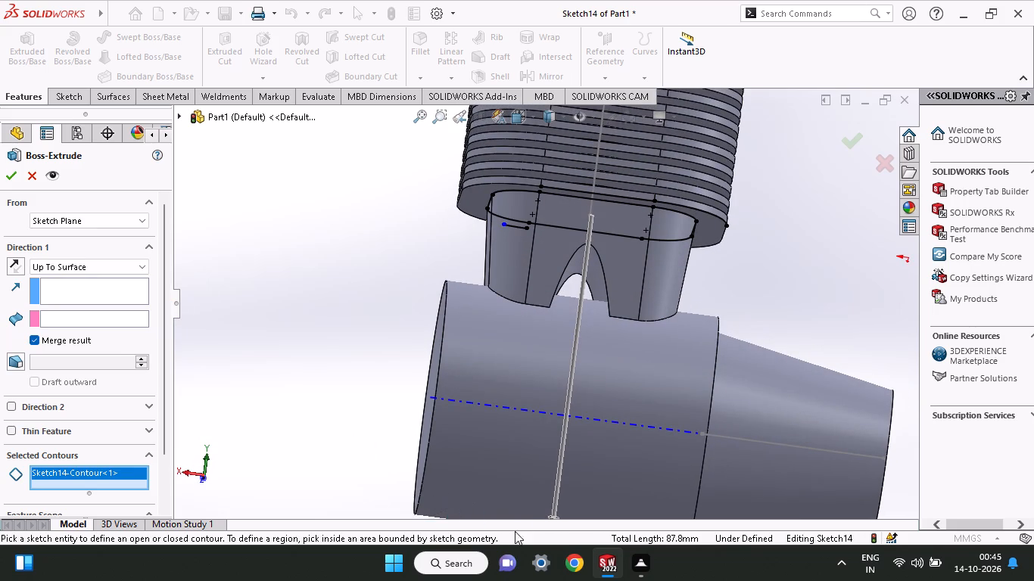
pyautogui.moveTo(440, 403); pyautogui.dragTo(491, 524, button='middle')
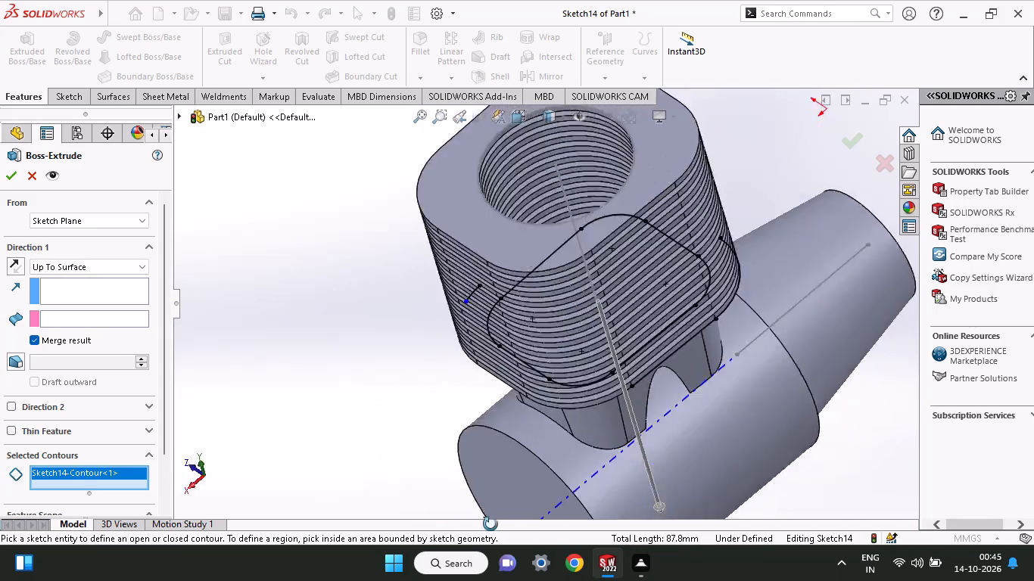
pyautogui.moveTo(491, 524); pyautogui.dragTo(528, 259, button='middle')
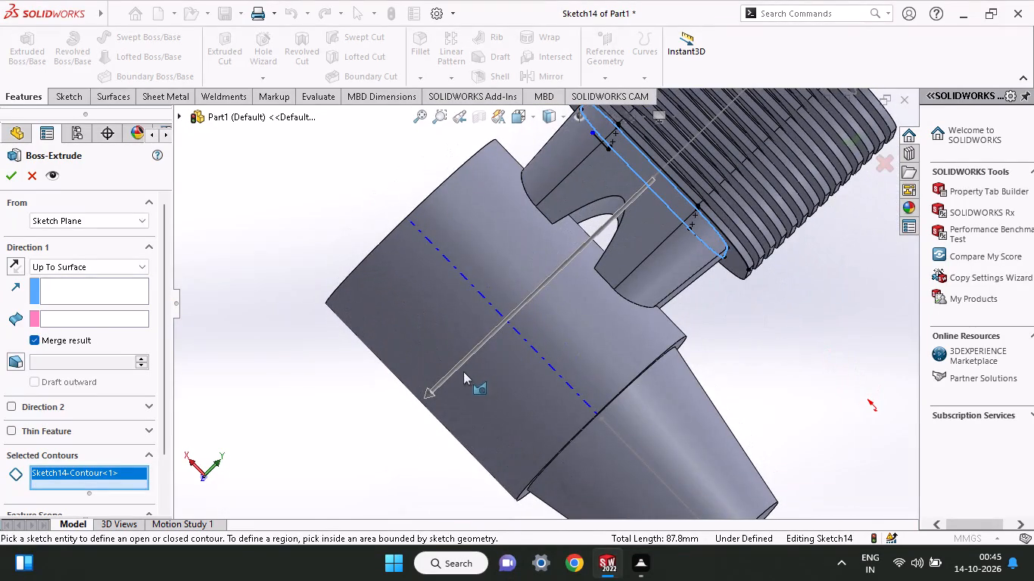
pyautogui.moveTo(432, 399); pyautogui.dragTo(603, 219)
pyautogui.moveTo(289, 200); pyautogui.dragTo(285, 276, button='middle')
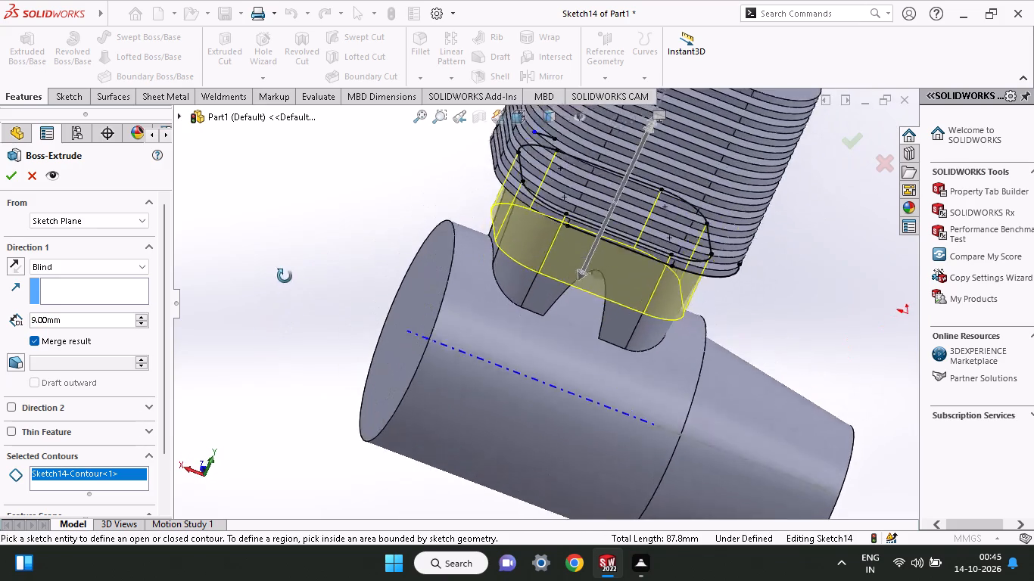
pyautogui.moveTo(285, 276); pyautogui.dragTo(285, 276, button='middle')
pyautogui.click(81, 270)
pyautogui.click(76, 309)
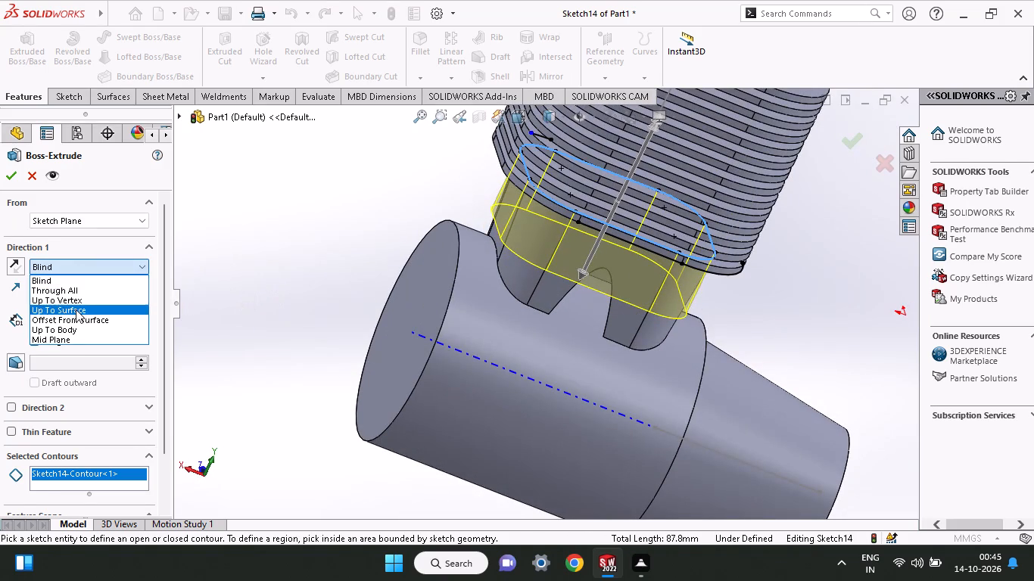
pyautogui.click(476, 250)
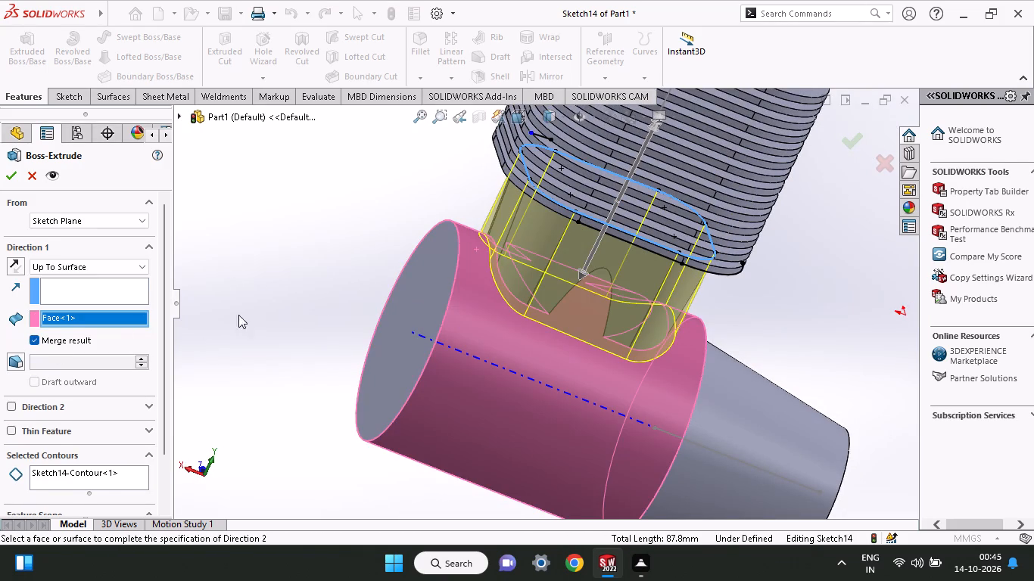
# Add a 5-degree inward draft to the neck extrusion and finish it with merged result.
pyautogui.moveTo(270, 300); pyautogui.dragTo(252, 254, button='middle')
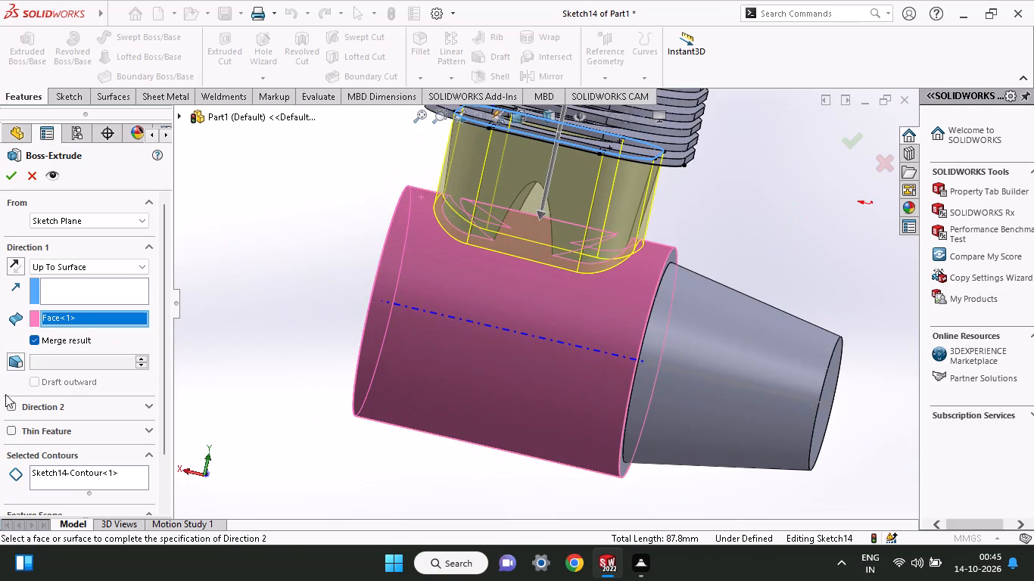
pyautogui.click(14, 352)
pyautogui.click(15, 359)
pyautogui.click(15, 183)
pyautogui.moveTo(220, 203); pyautogui.dragTo(216, 192, button='middle')
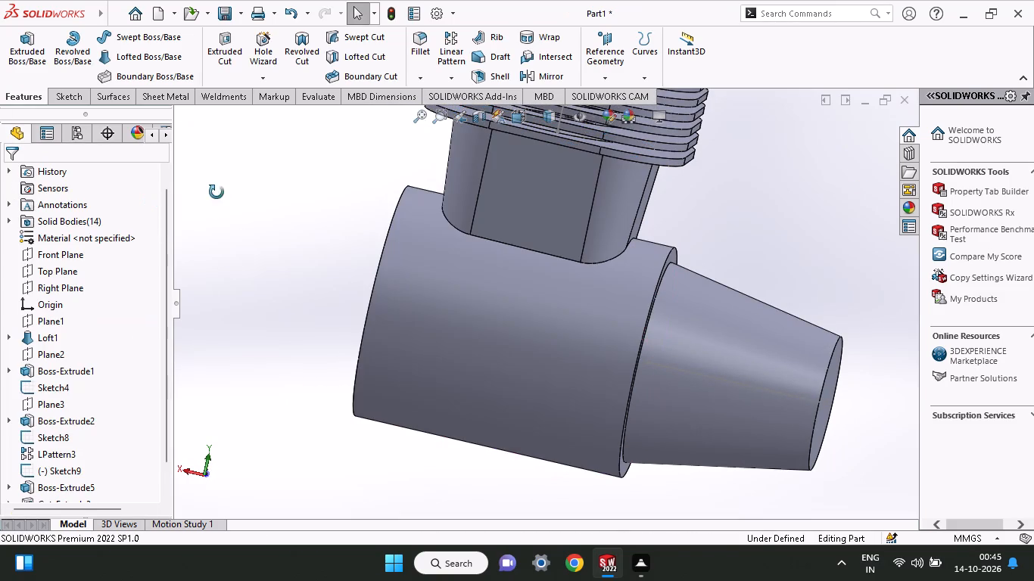
# Examine the drafted neck and its joints with the plate stack and the large cylinder from several sides.
pyautogui.moveTo(216, 192); pyautogui.dragTo(220, 322, button='middle')
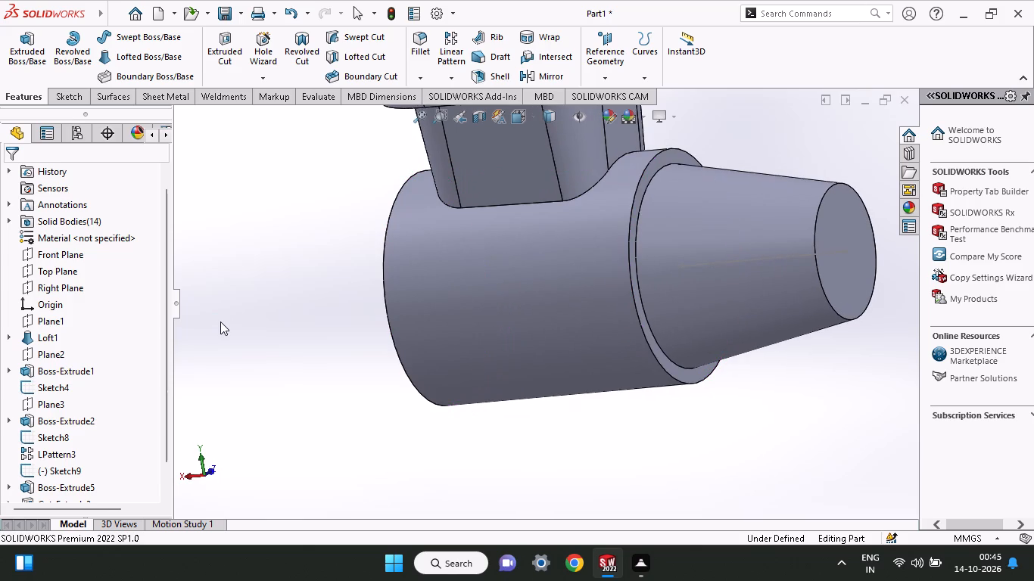
pyautogui.keyDown('ctrl'); pyautogui.scroll(5, 505, 380); pyautogui.keyUp('ctrl')
pyautogui.moveTo(565, 328); pyautogui.dragTo(659, 253, button='middle')
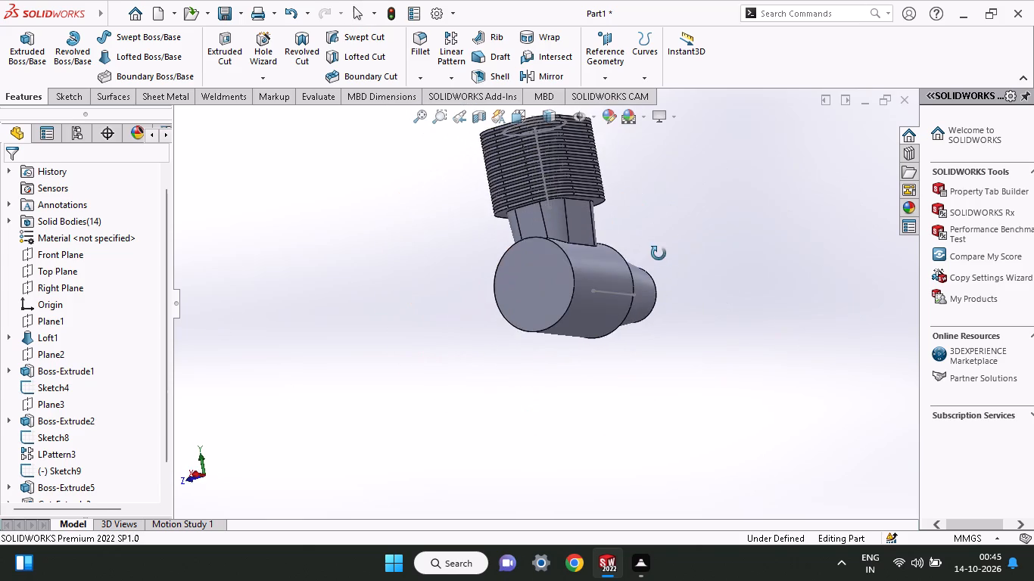
pyautogui.moveTo(659, 253); pyautogui.dragTo(558, 346, button='middle')
pyautogui.moveTo(558, 346); pyautogui.dragTo(575, 297, button='middle')
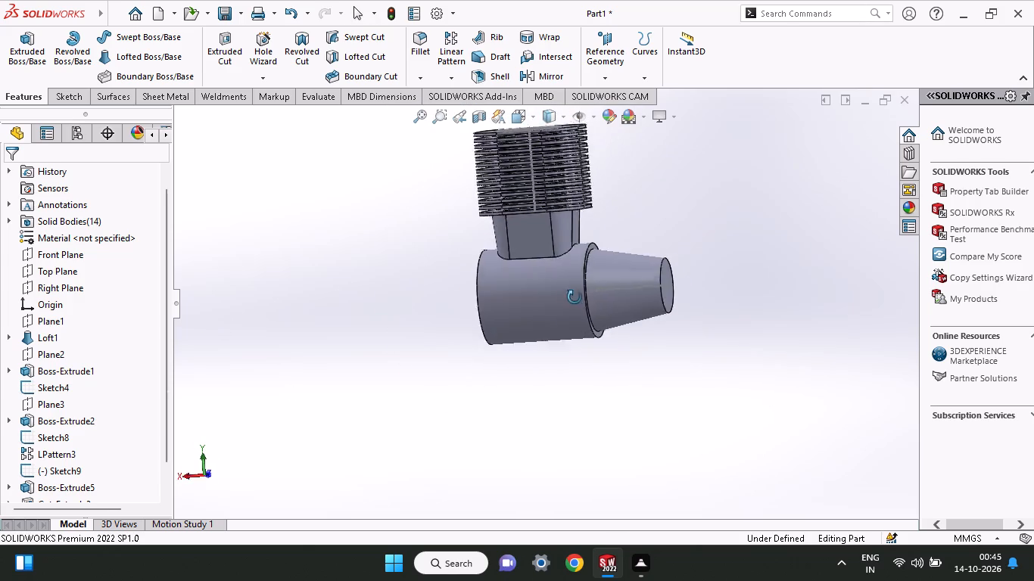
pyautogui.moveTo(575, 297); pyautogui.dragTo(583, 415, button='middle')
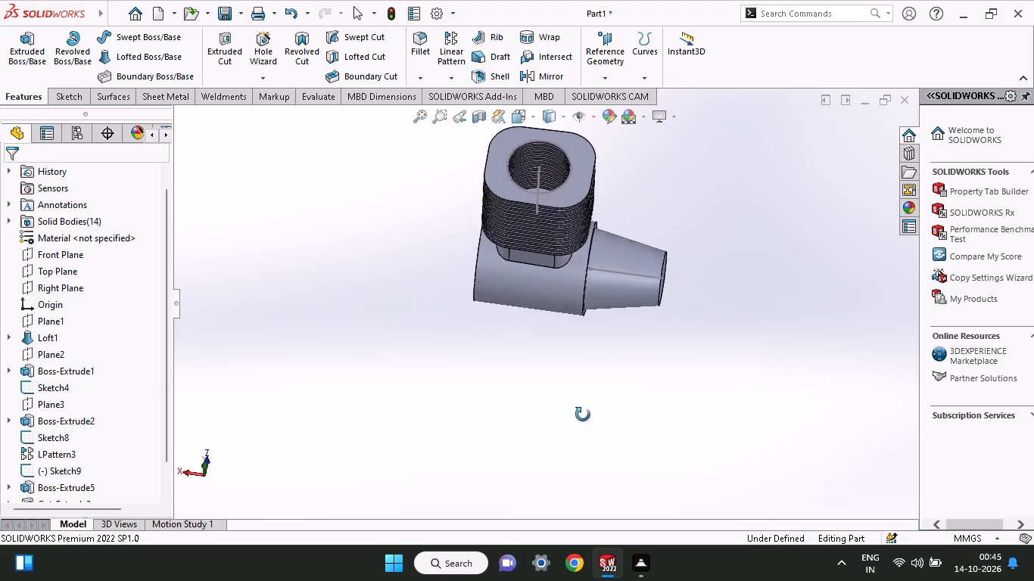
pyautogui.moveTo(583, 415); pyautogui.dragTo(603, 287, button='middle')
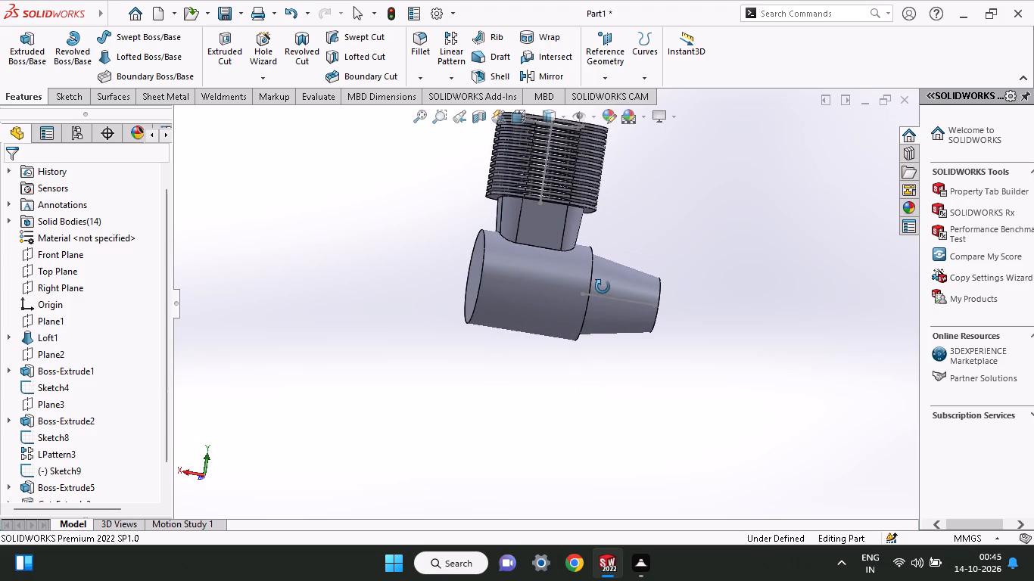
pyautogui.moveTo(603, 287); pyautogui.dragTo(569, 451, button='middle')
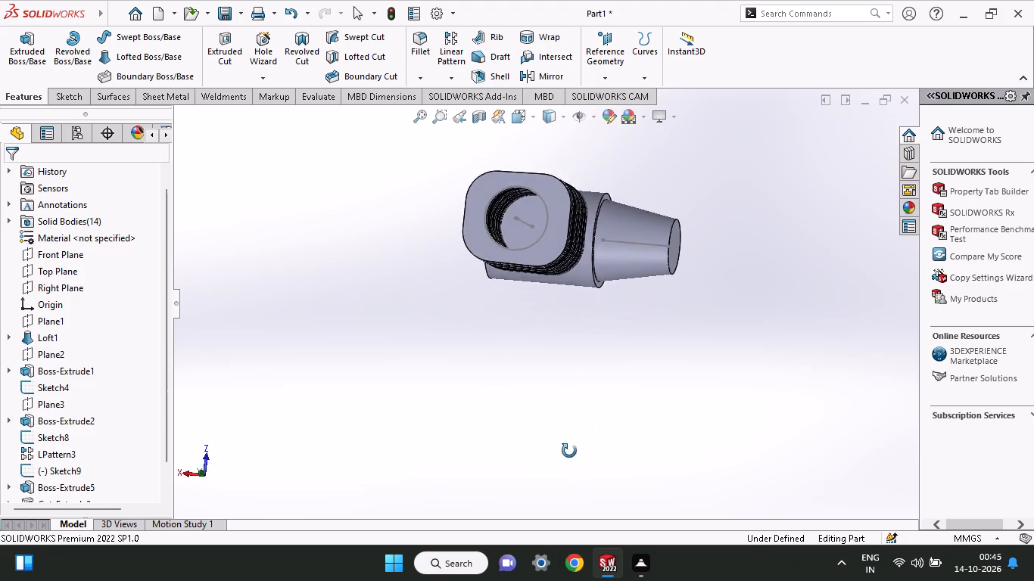
pyautogui.moveTo(569, 451); pyautogui.dragTo(526, 263, button='middle')
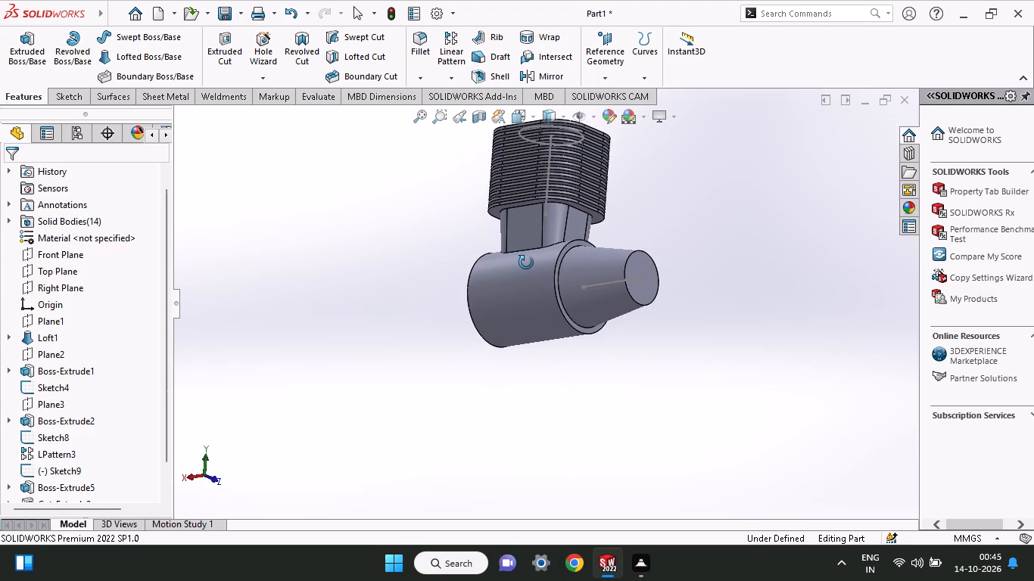
pyautogui.moveTo(526, 263); pyautogui.dragTo(344, 252, button='middle')
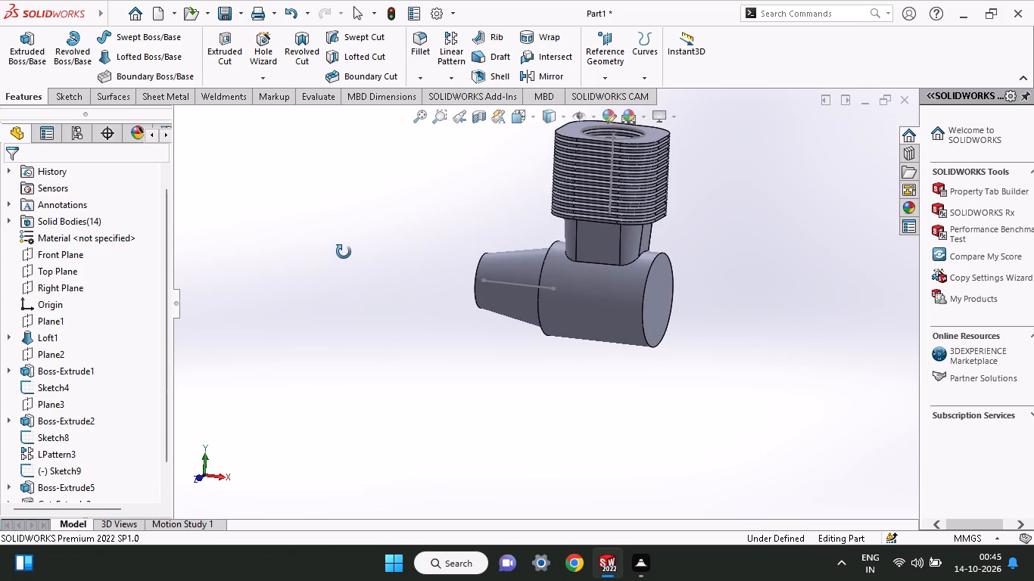
pyautogui.moveTo(344, 252); pyautogui.dragTo(388, 222, button='middle')
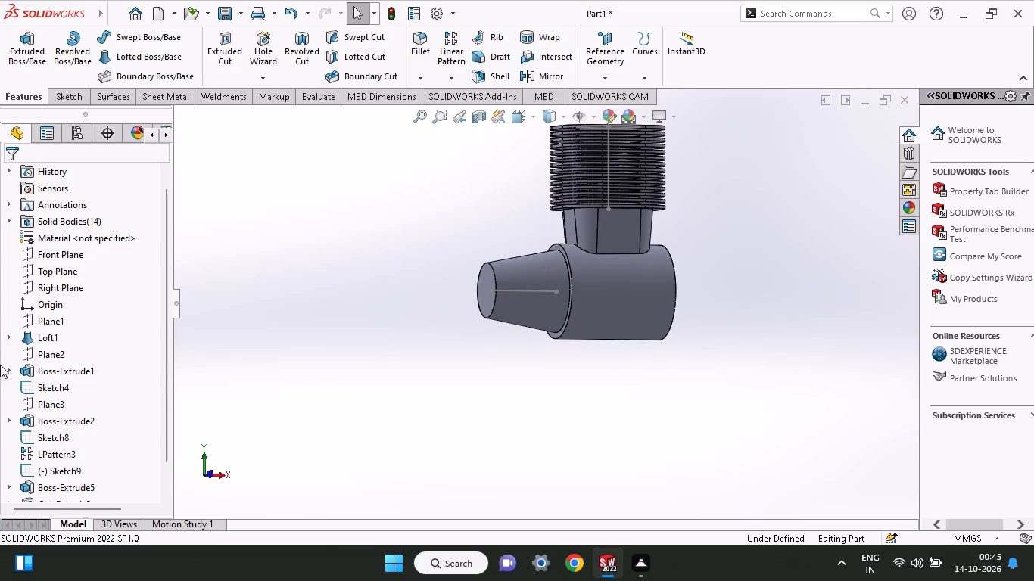
# Start a sketch on the Top Plane and draw a vertical line about 20.8 mm long from the bore centre past the body's edge.
pyautogui.click(51, 262)
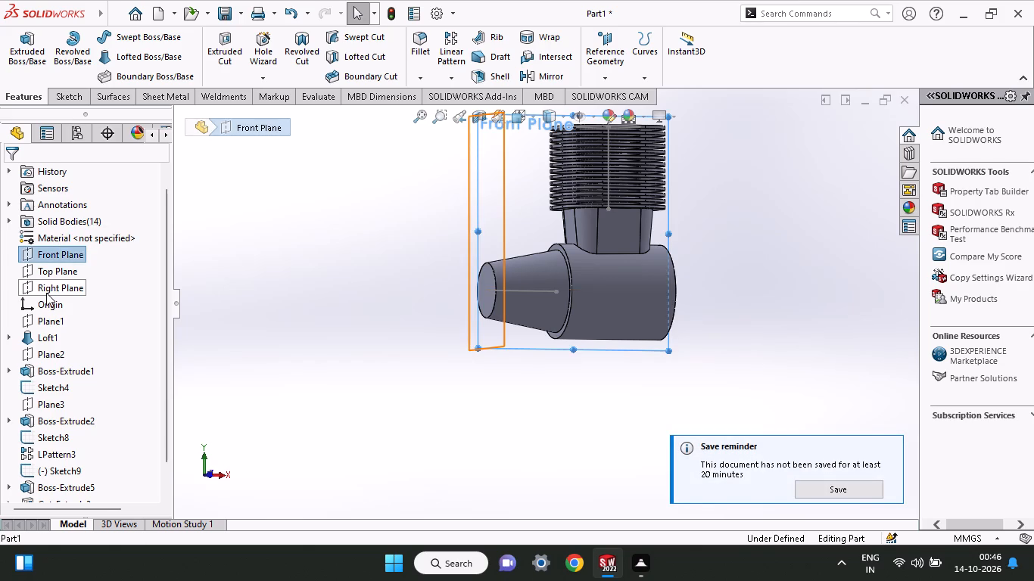
pyautogui.click(174, 283)
pyautogui.moveTo(298, 272); pyautogui.dragTo(285, 349, button='middle')
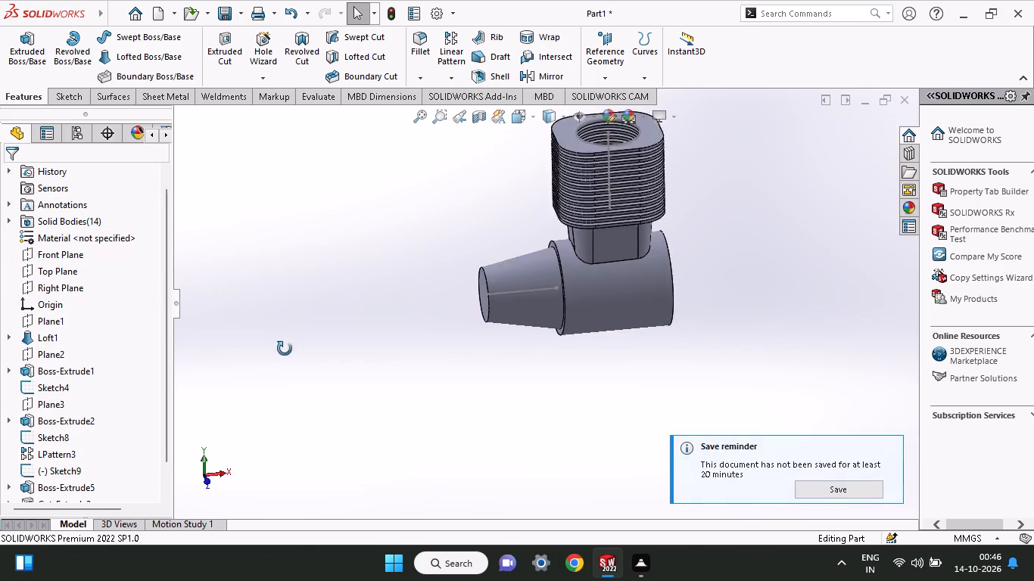
pyautogui.moveTo(285, 349); pyautogui.dragTo(282, 424, button='middle')
pyautogui.click(69, 273)
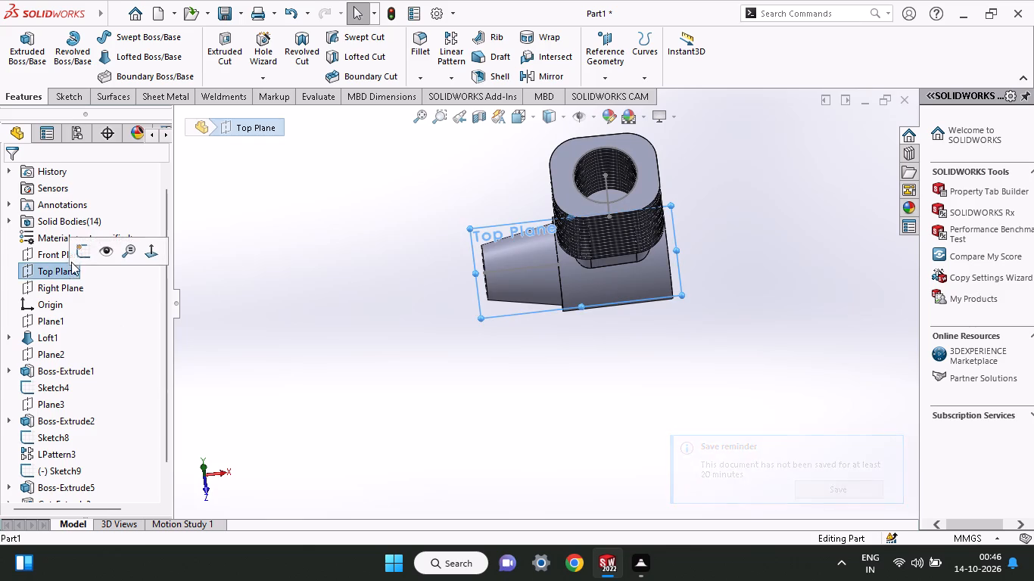
pyautogui.click(76, 256)
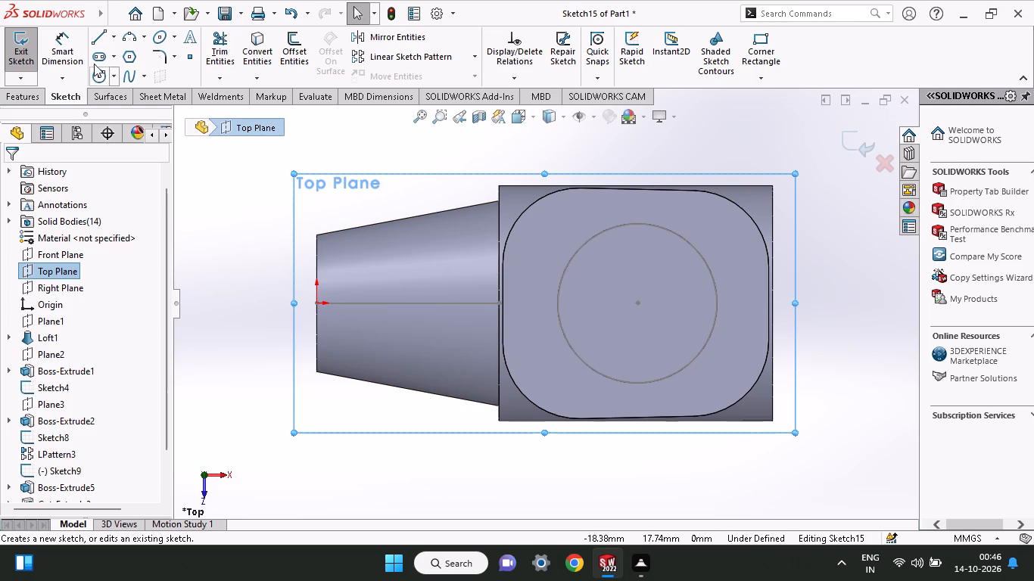
pyautogui.click(92, 45)
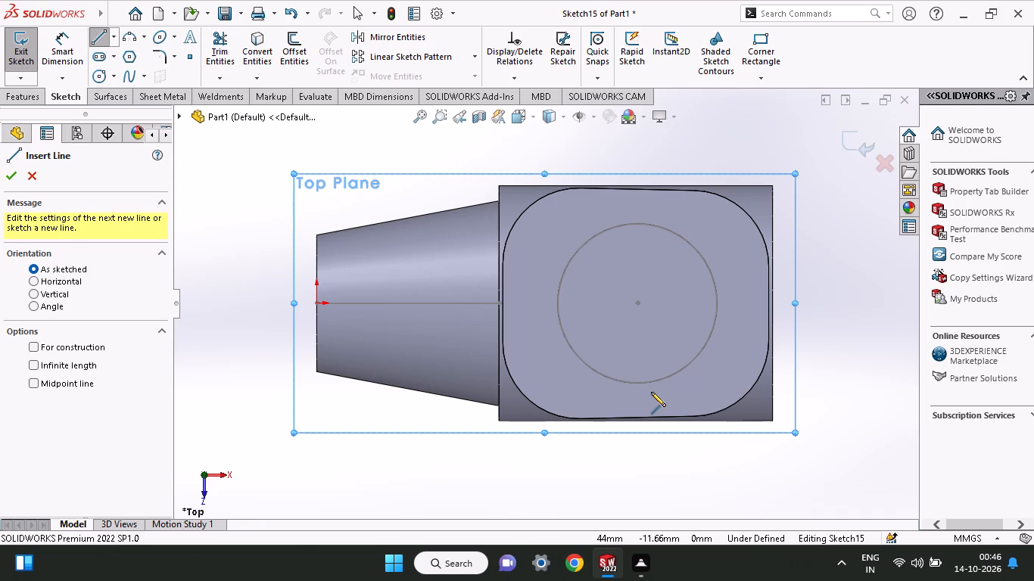
pyautogui.click(637, 303)
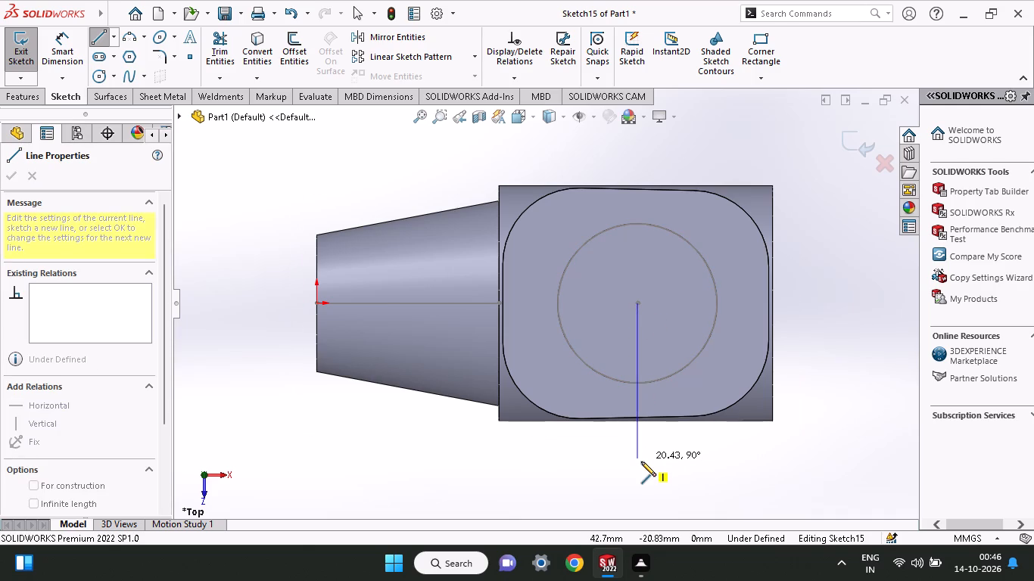
pyautogui.click(641, 461)
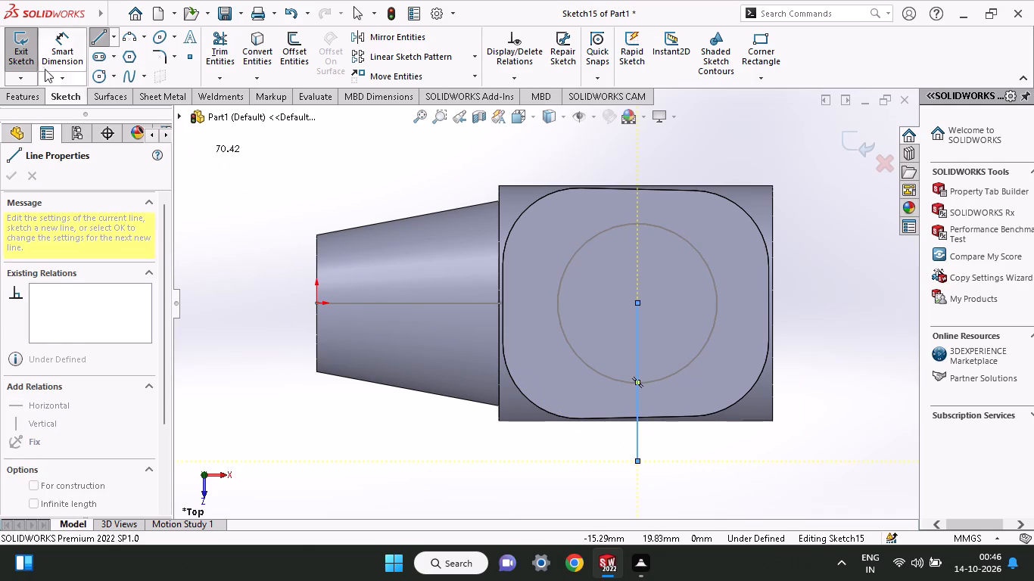
# Dimension the vertical line from the bore centre at 22 mm.
pyautogui.click(53, 63)
pyautogui.click(636, 436)
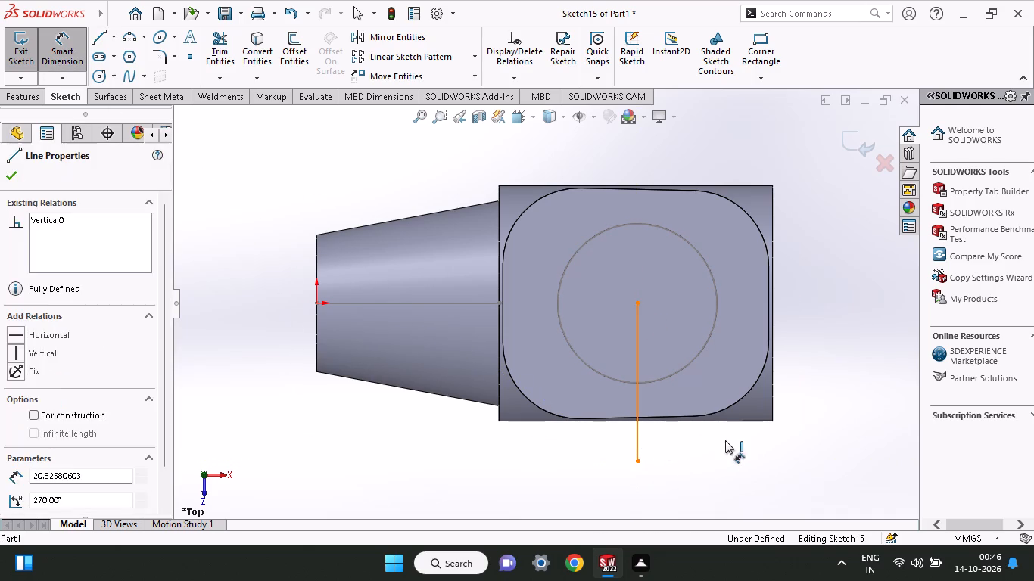
pyautogui.click(725, 440)
pyautogui.write('22')
pyautogui.press('Return')
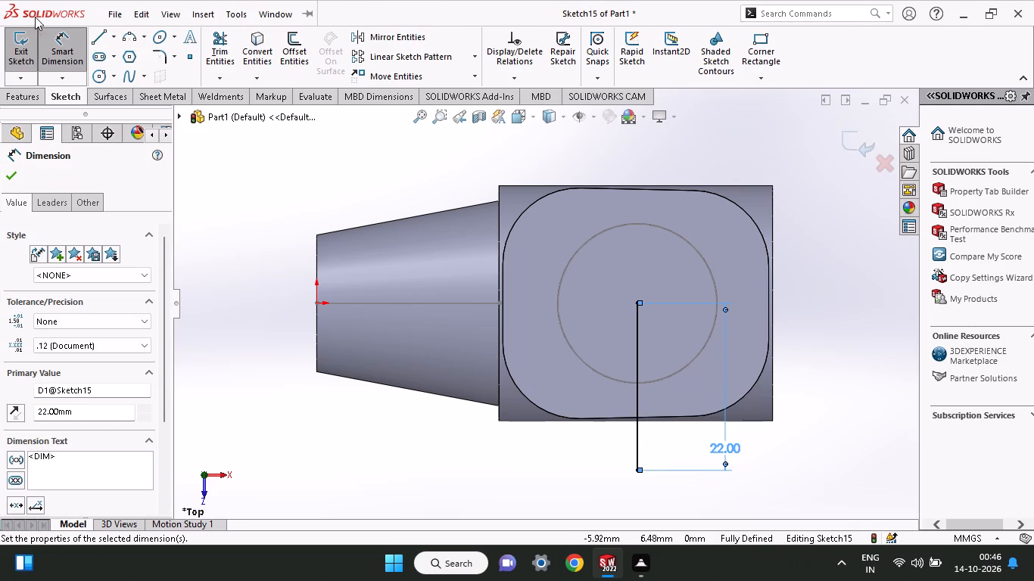
# Sketch a horizontal line about 15.25 mm long that crosses the outer end of the vertical line.
pyautogui.click(89, 33)
pyautogui.click(95, 38)
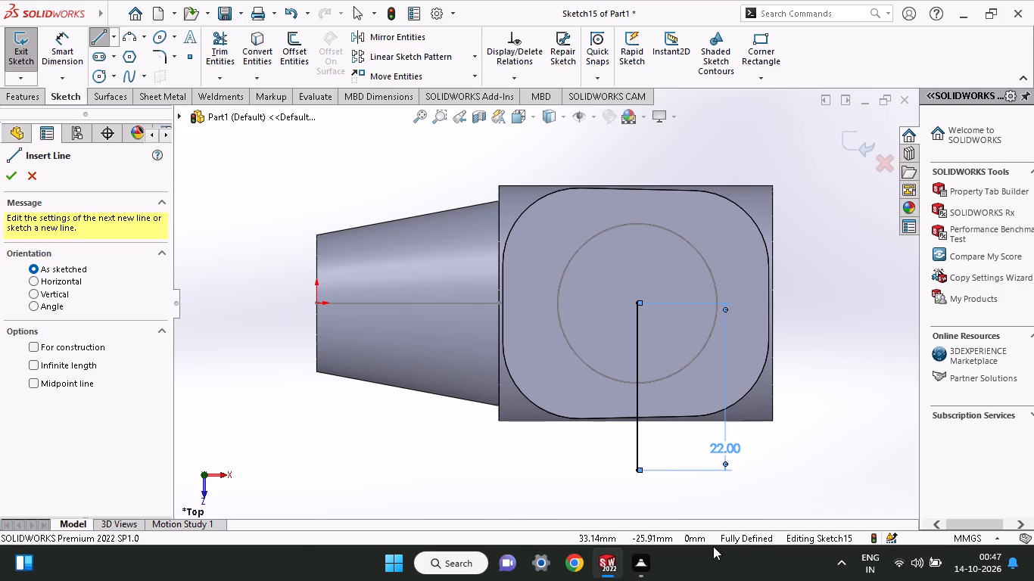
pyautogui.click(640, 474)
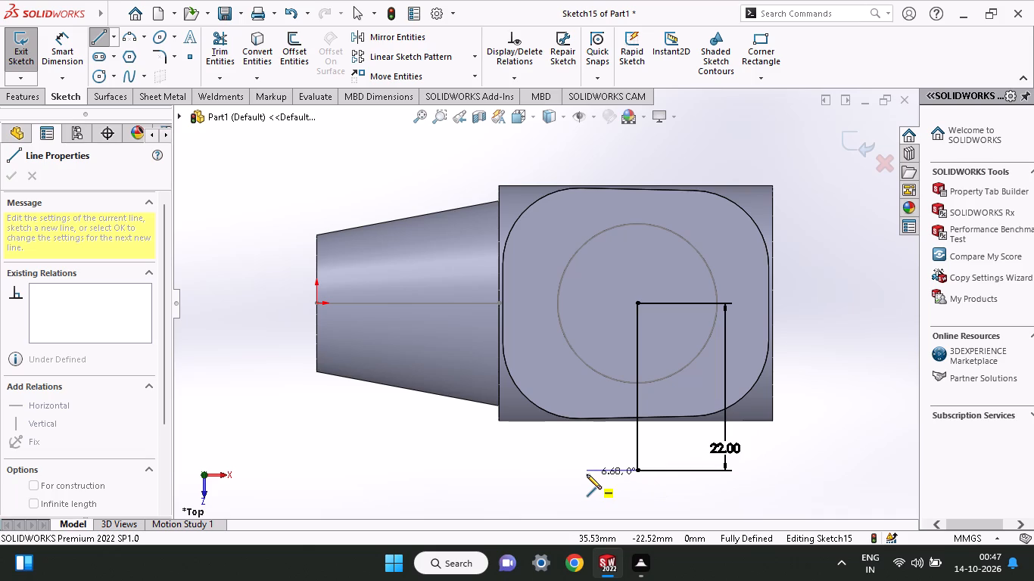
pyautogui.click(587, 474)
pyautogui.click(702, 469)
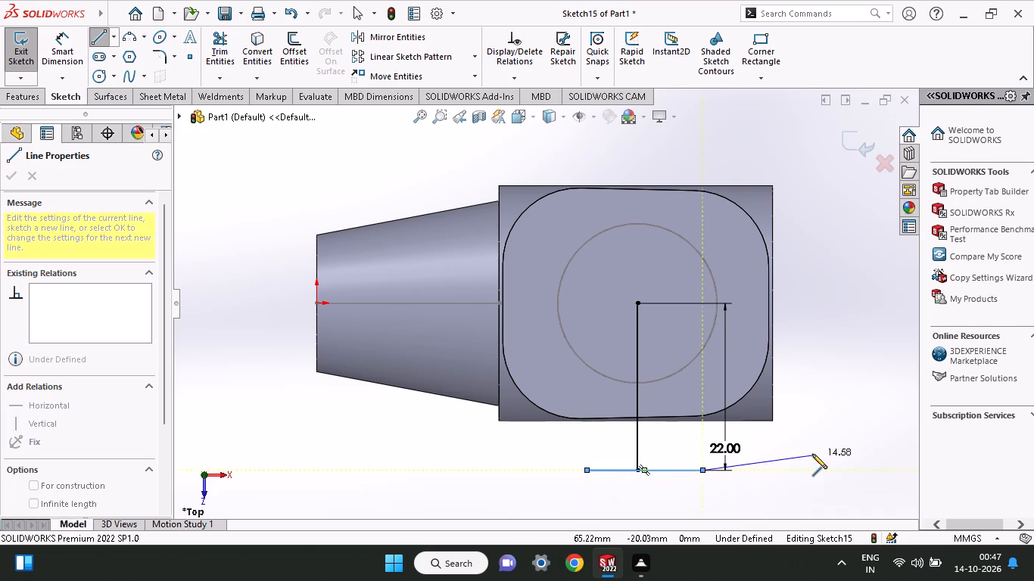
pyautogui.rightClick(812, 453)
pyautogui.click(826, 377)
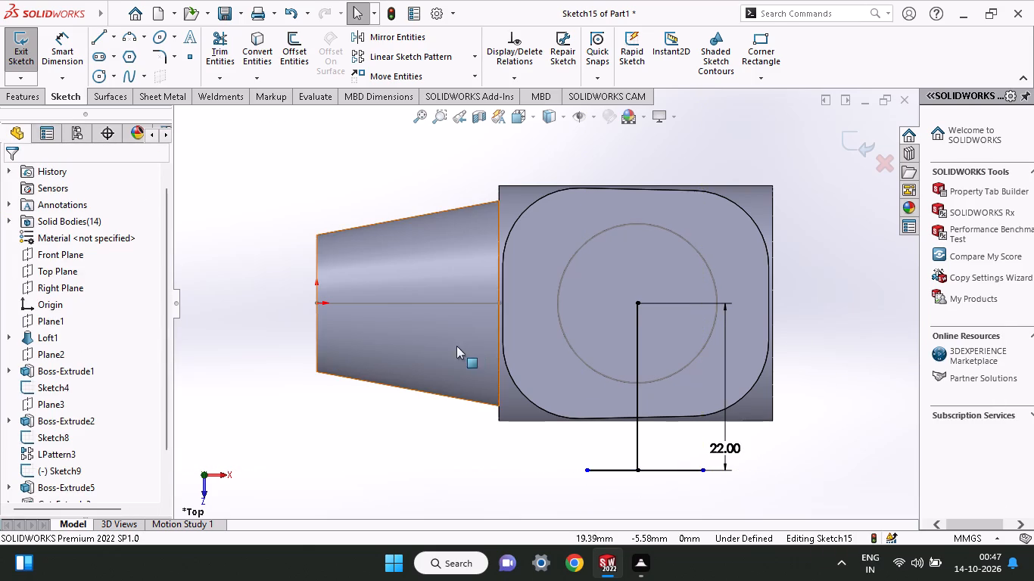
# Dimension the horizontal line between its two endpoints at 31 mm.
pyautogui.click(54, 52)
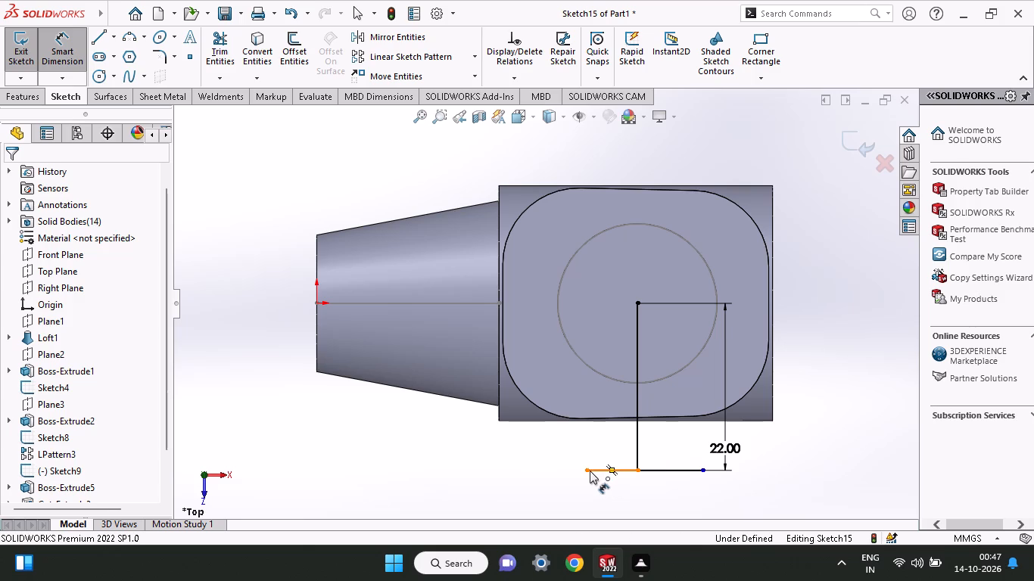
pyautogui.click(586, 471)
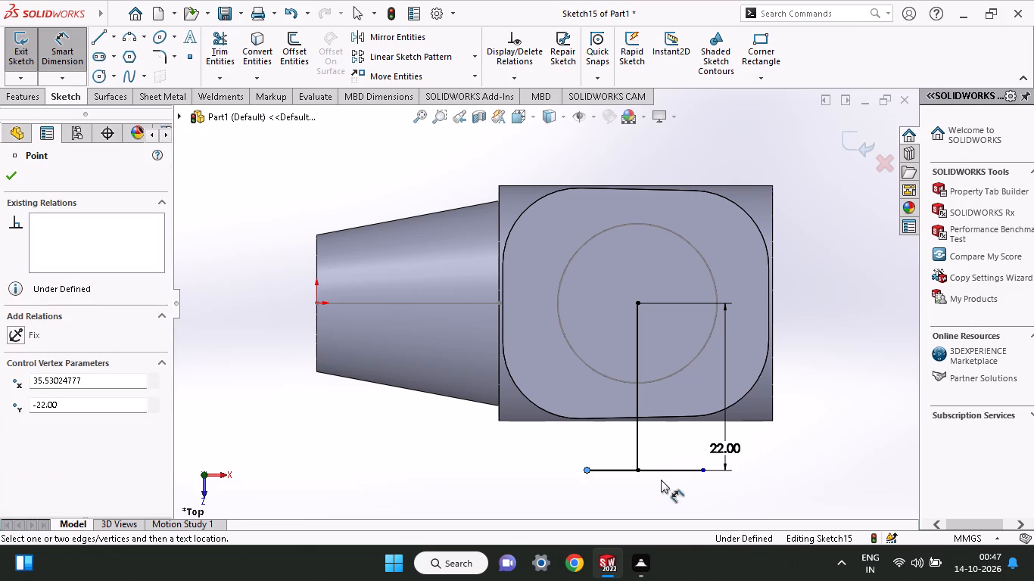
pyautogui.click(702, 471)
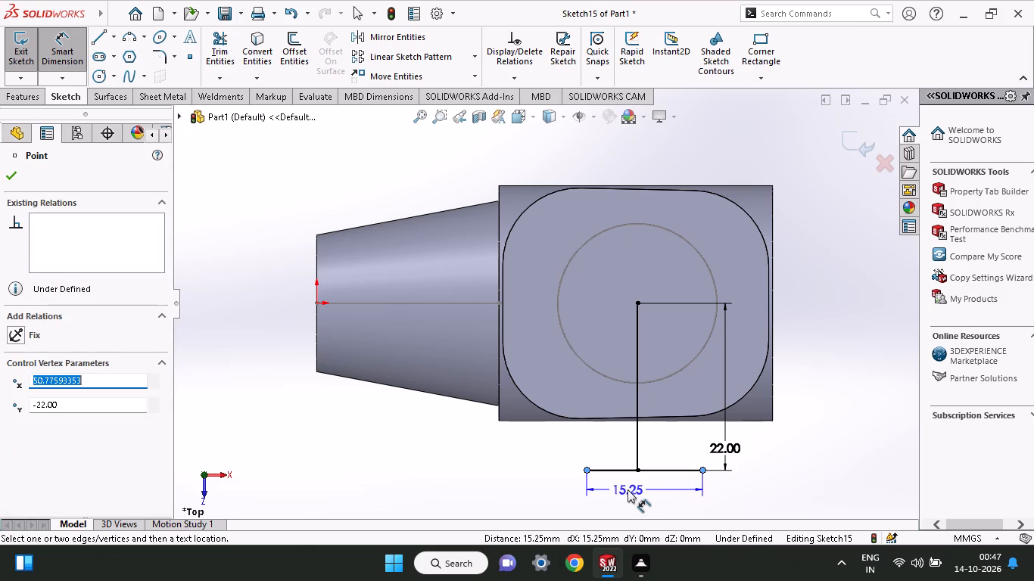
pyautogui.click(628, 489)
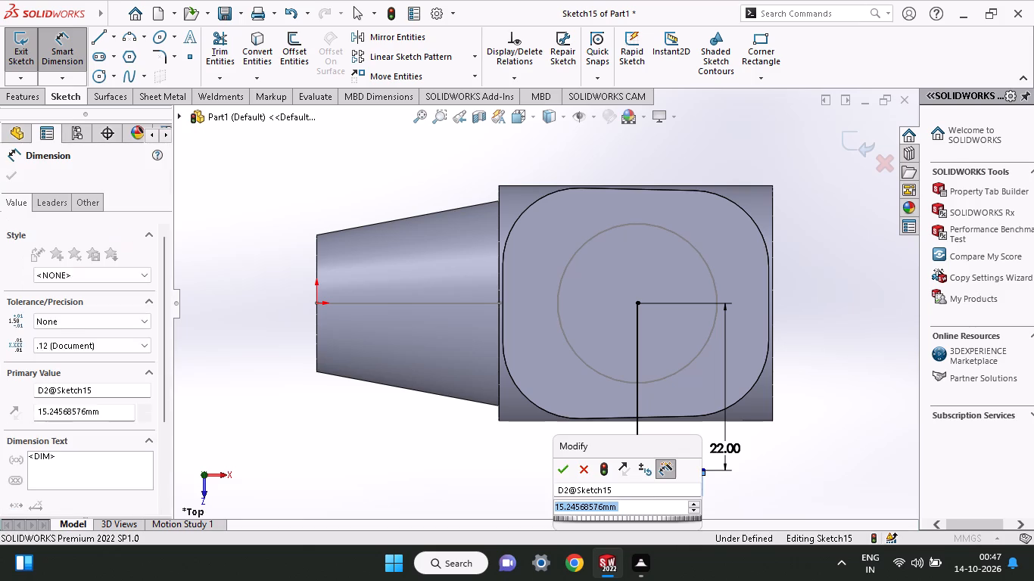
pyautogui.write('31')
pyautogui.press('Return')
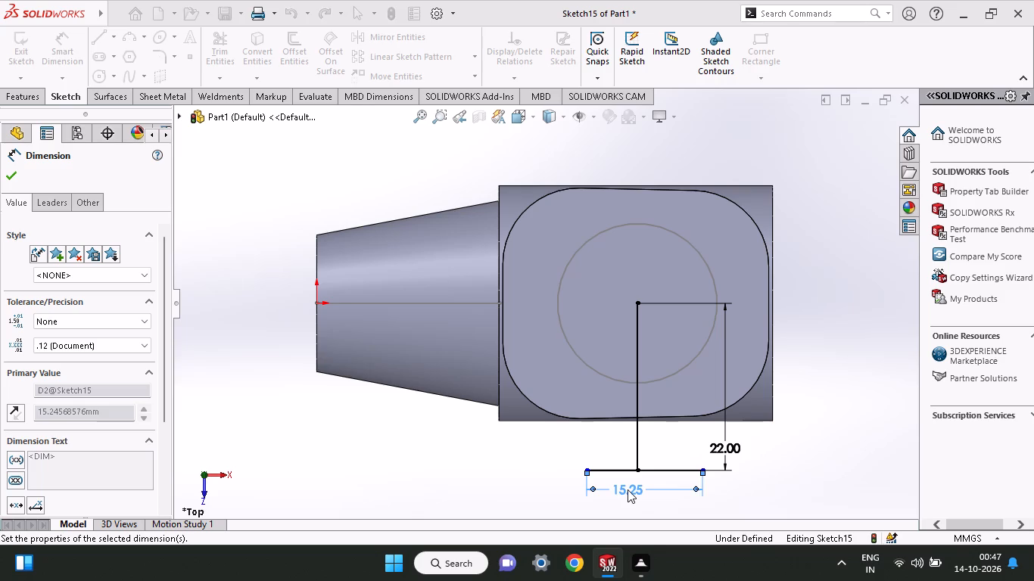
pyautogui.click(588, 471)
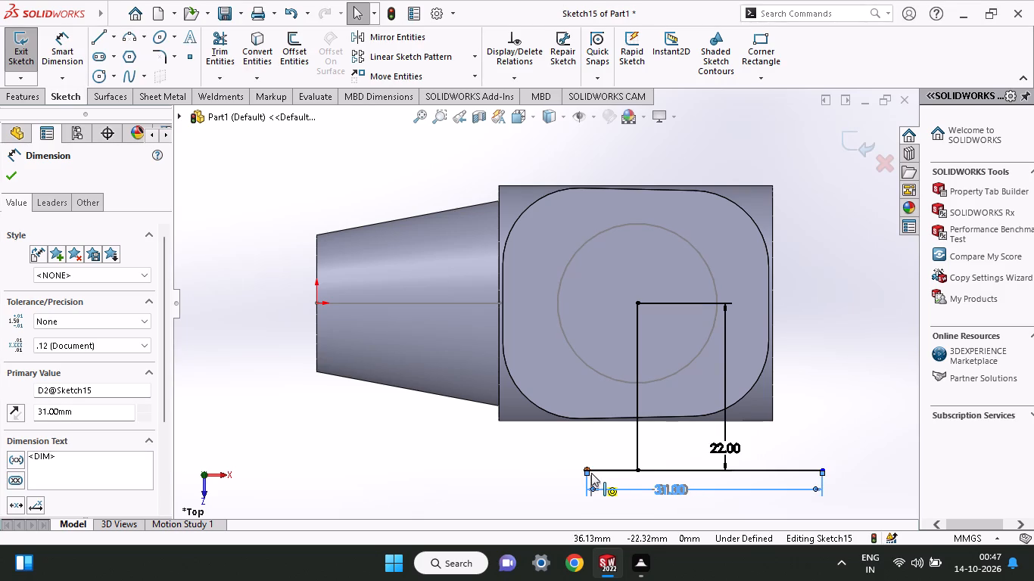
pyautogui.press('Escape')
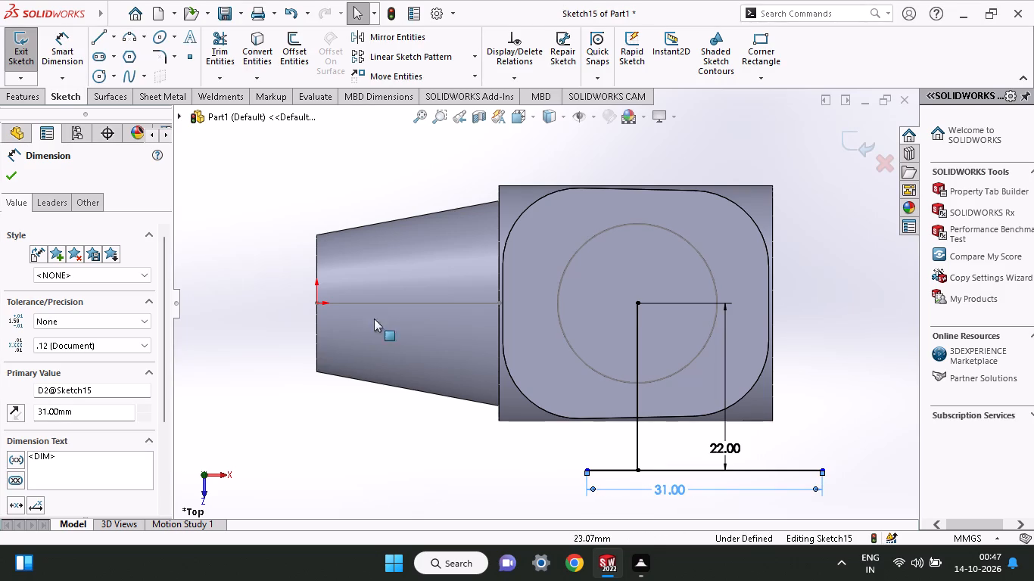
# Centre the horizontal line by dimensioning from the vertical line's outer end to the endpoint nearer the tapered nose at 31/2 (15.5 mm).
pyautogui.click(76, 55)
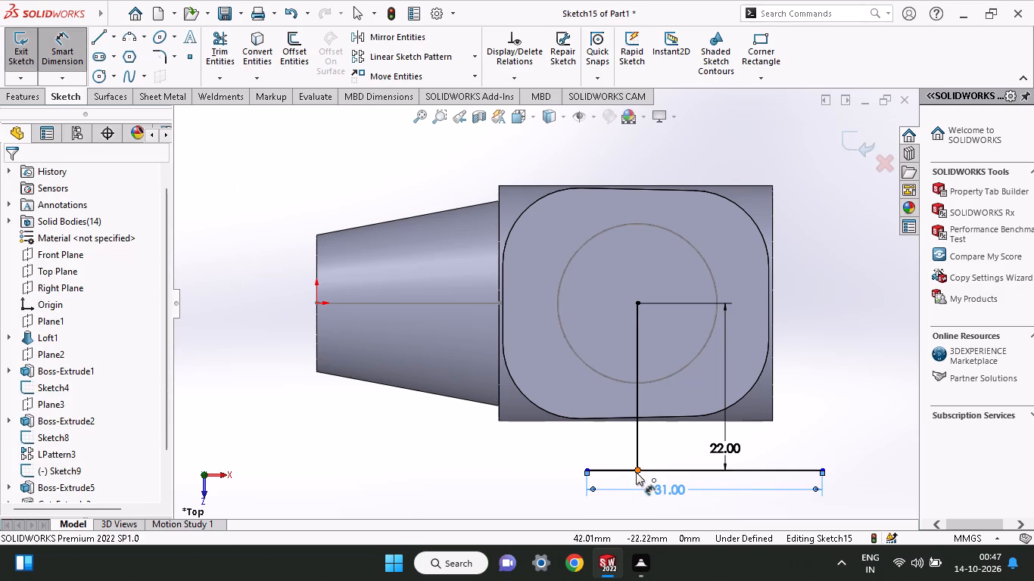
pyautogui.click(636, 472)
pyautogui.click(584, 468)
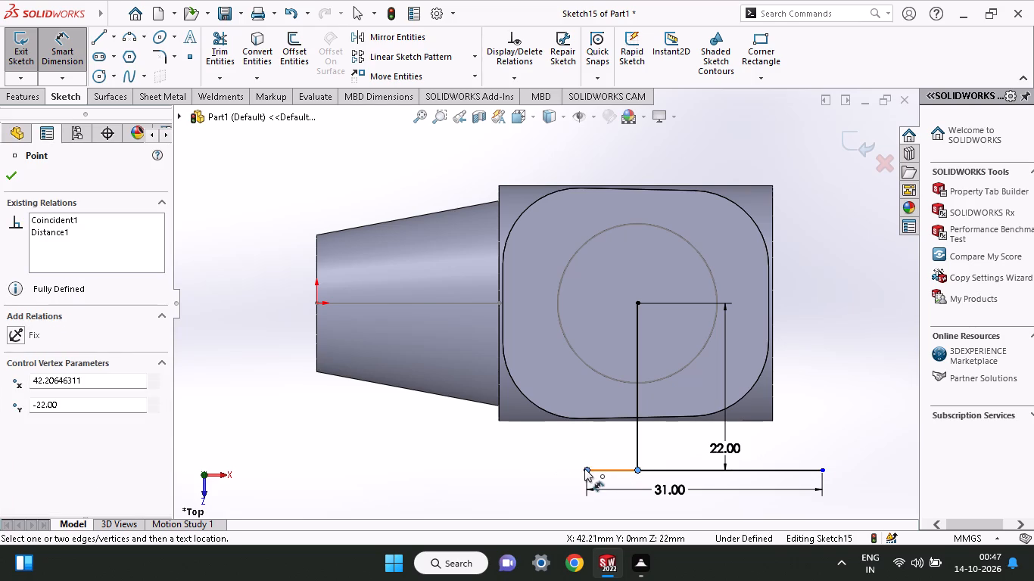
pyautogui.click(587, 458)
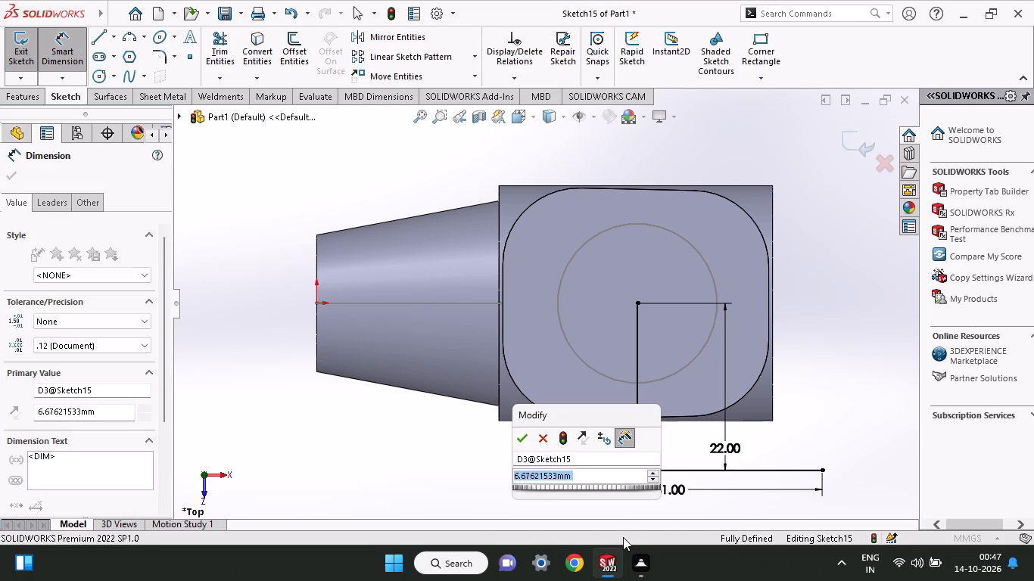
pyautogui.write('31')
pyautogui.write('/2')
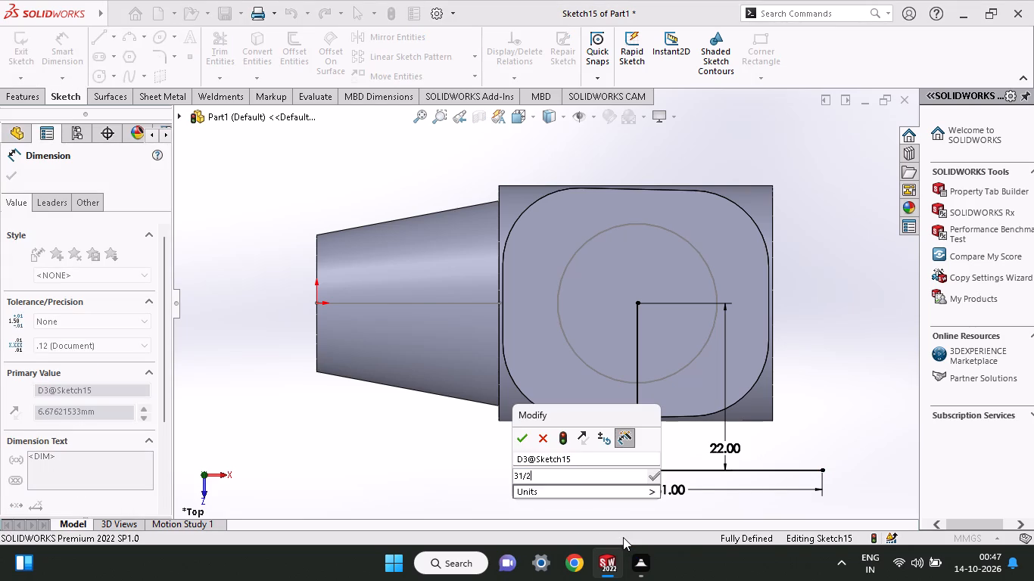
pyautogui.press('Return')
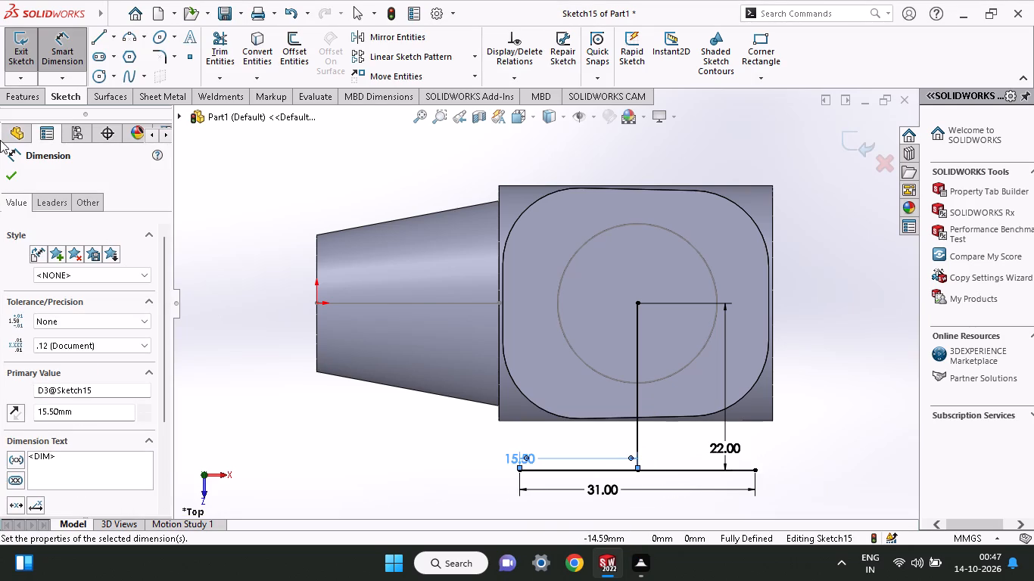
pyautogui.click(10, 185)
pyautogui.click(16, 177)
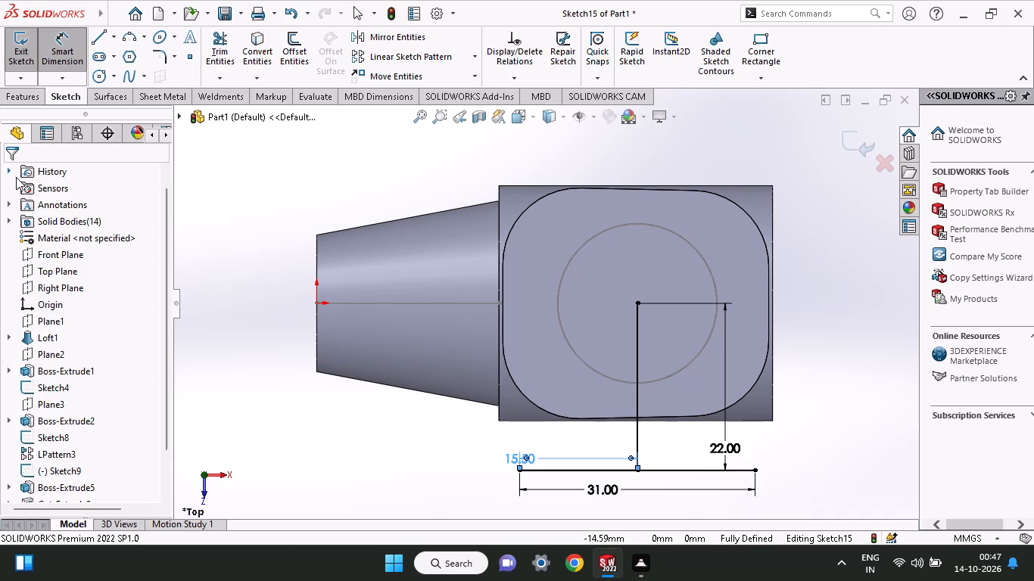
# Close a profile about 31 by 6.5 mm with lines from the 31 mm line's endpoints to and along the round body's edge.
pyautogui.click(102, 34)
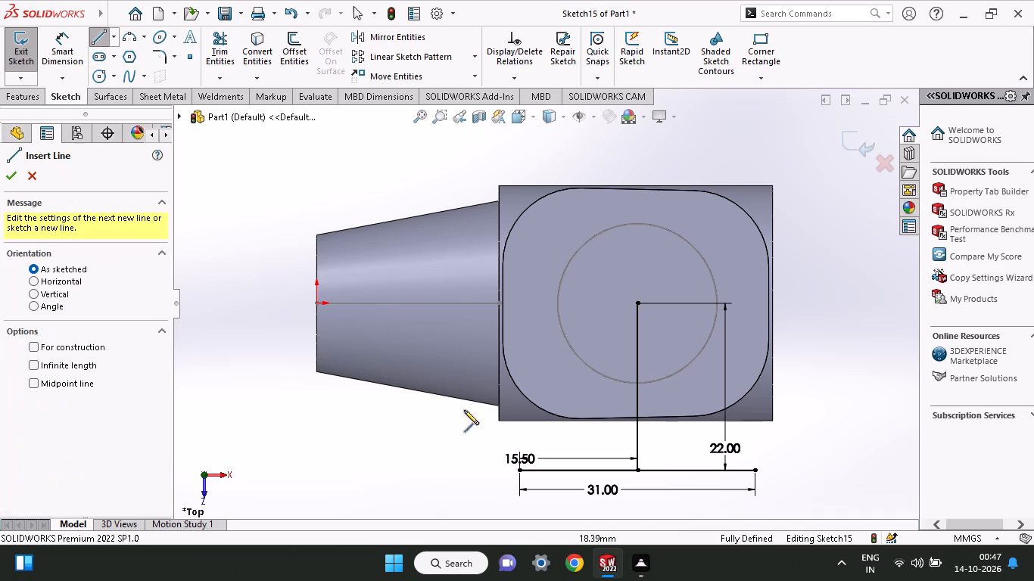
pyautogui.click(517, 469)
pyautogui.click(519, 421)
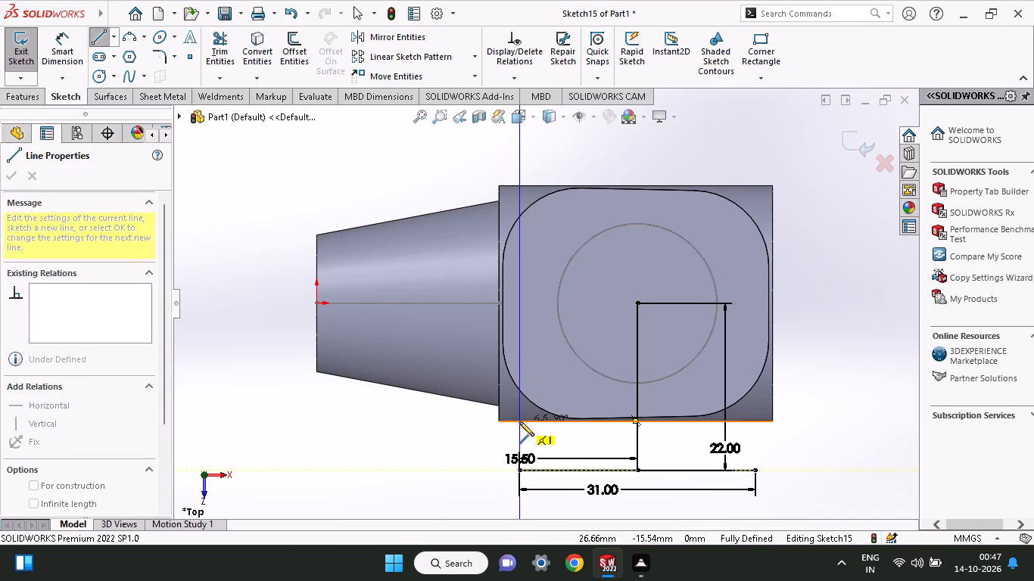
pyautogui.click(753, 422)
pyautogui.rightClick(800, 432)
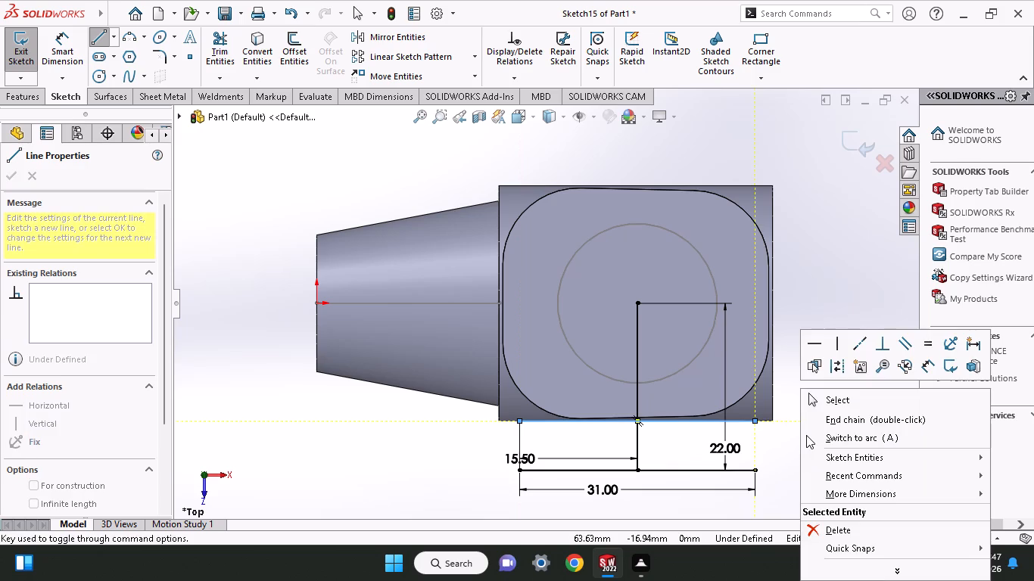
pyautogui.click(807, 401)
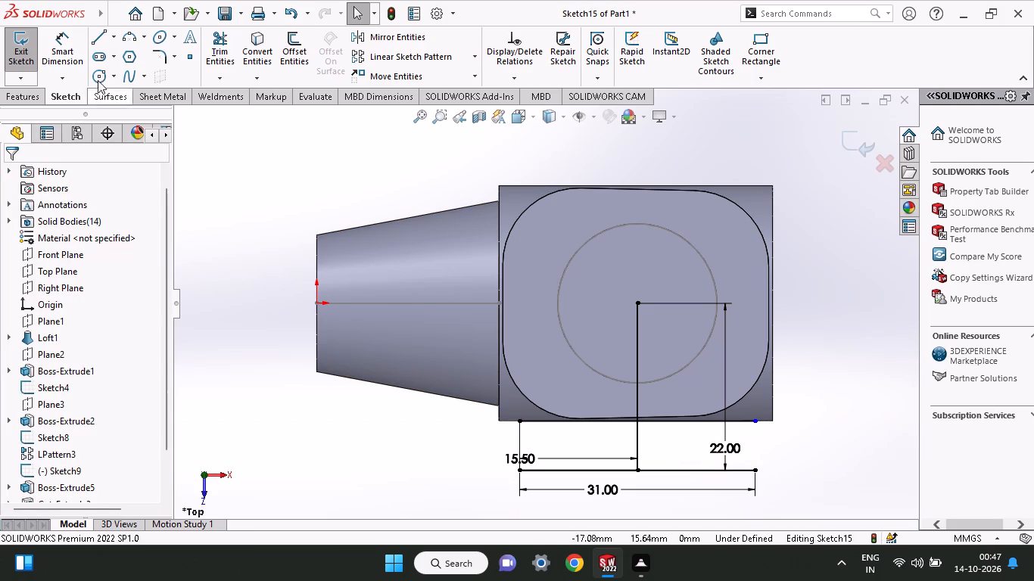
pyautogui.click(98, 39)
pyautogui.click(755, 466)
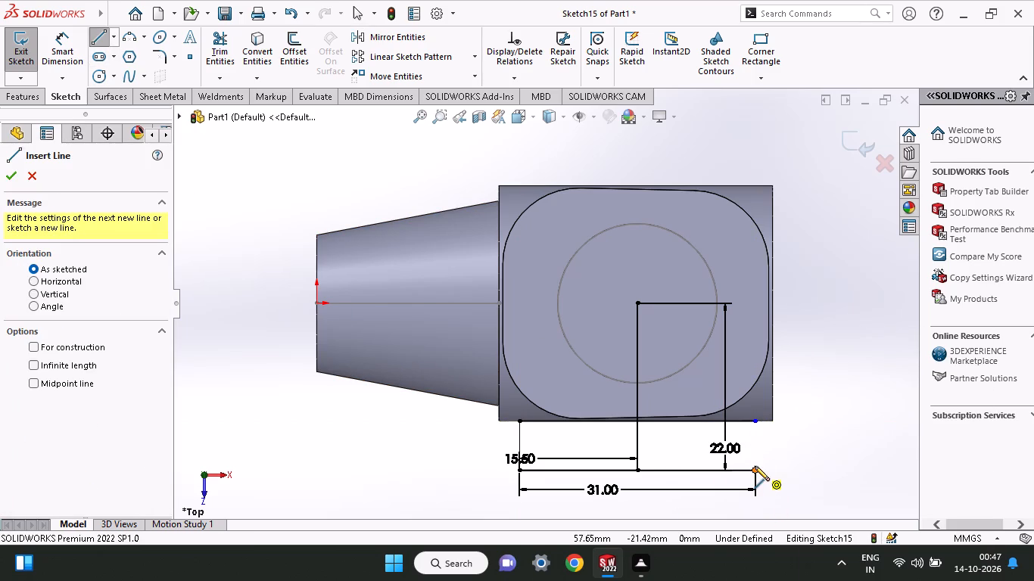
pyautogui.click(755, 422)
pyautogui.rightClick(768, 433)
pyautogui.click(791, 440)
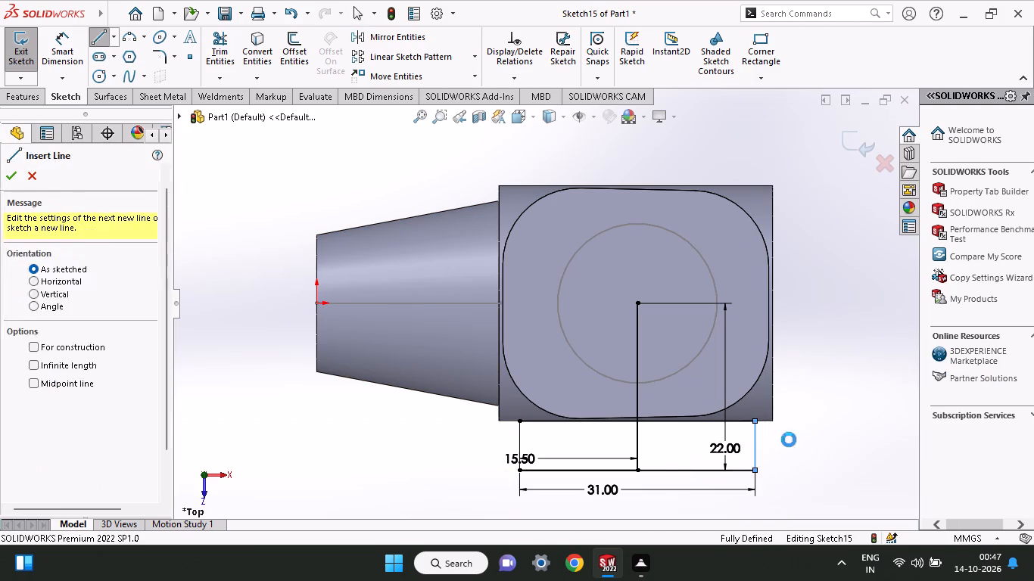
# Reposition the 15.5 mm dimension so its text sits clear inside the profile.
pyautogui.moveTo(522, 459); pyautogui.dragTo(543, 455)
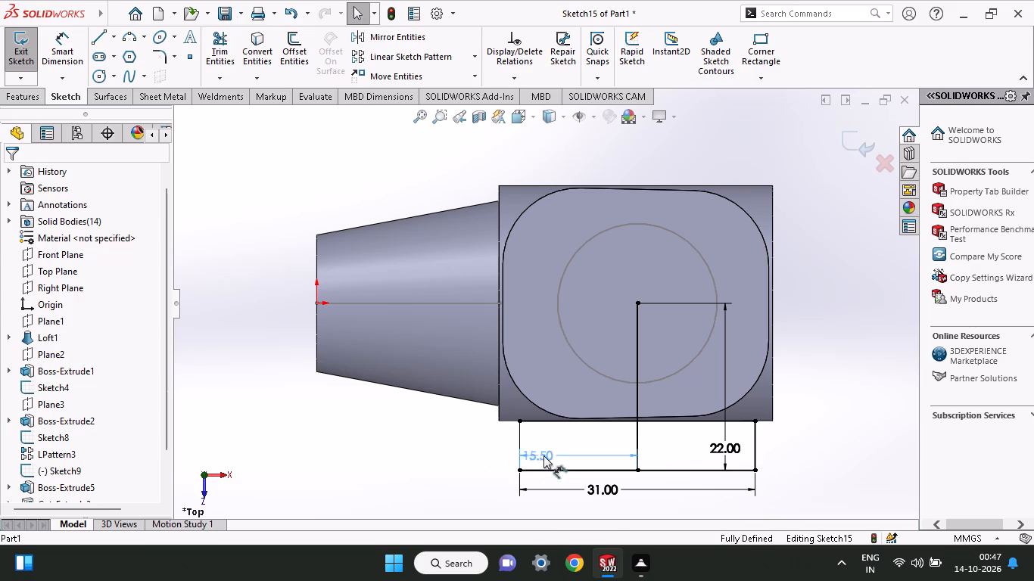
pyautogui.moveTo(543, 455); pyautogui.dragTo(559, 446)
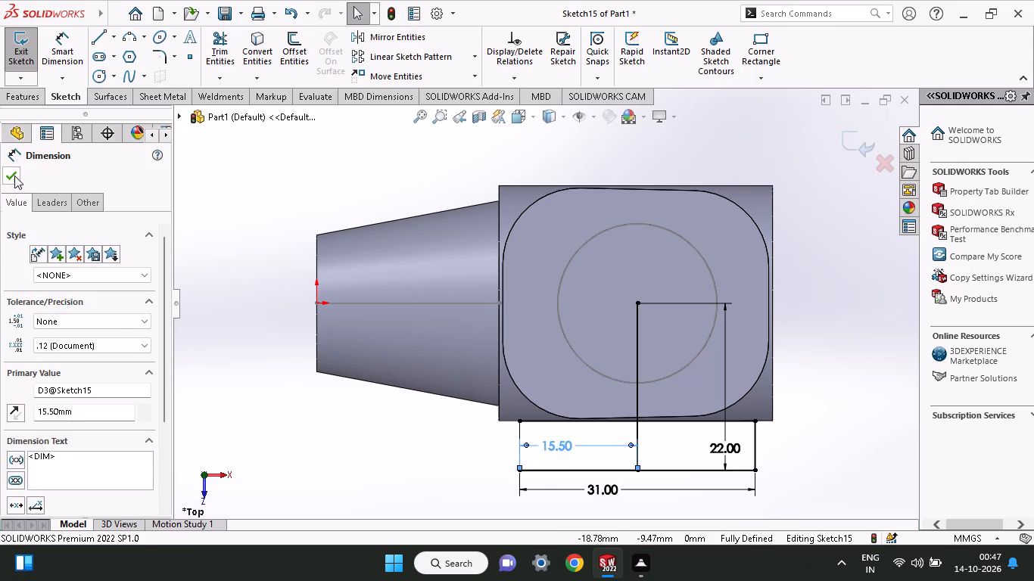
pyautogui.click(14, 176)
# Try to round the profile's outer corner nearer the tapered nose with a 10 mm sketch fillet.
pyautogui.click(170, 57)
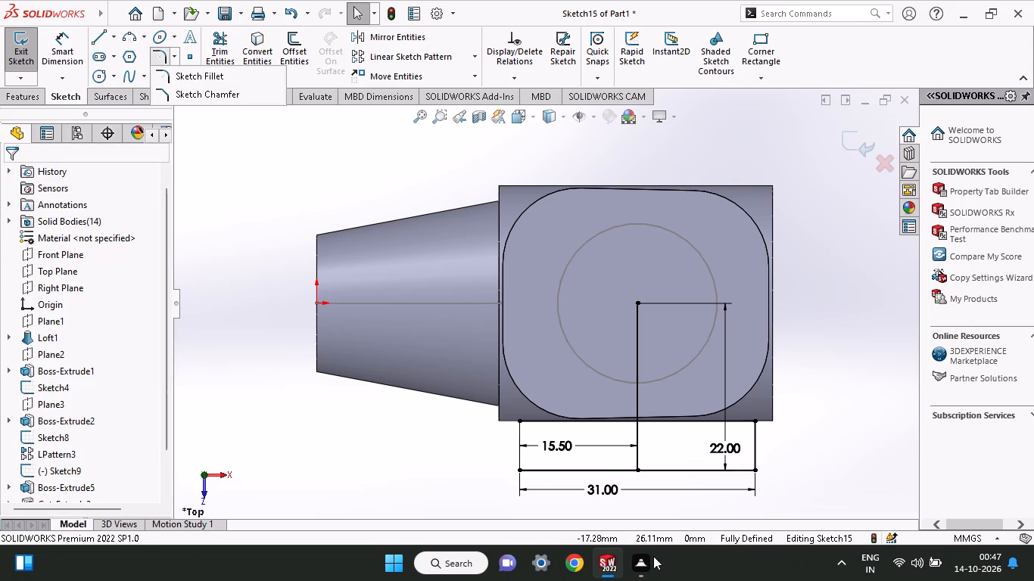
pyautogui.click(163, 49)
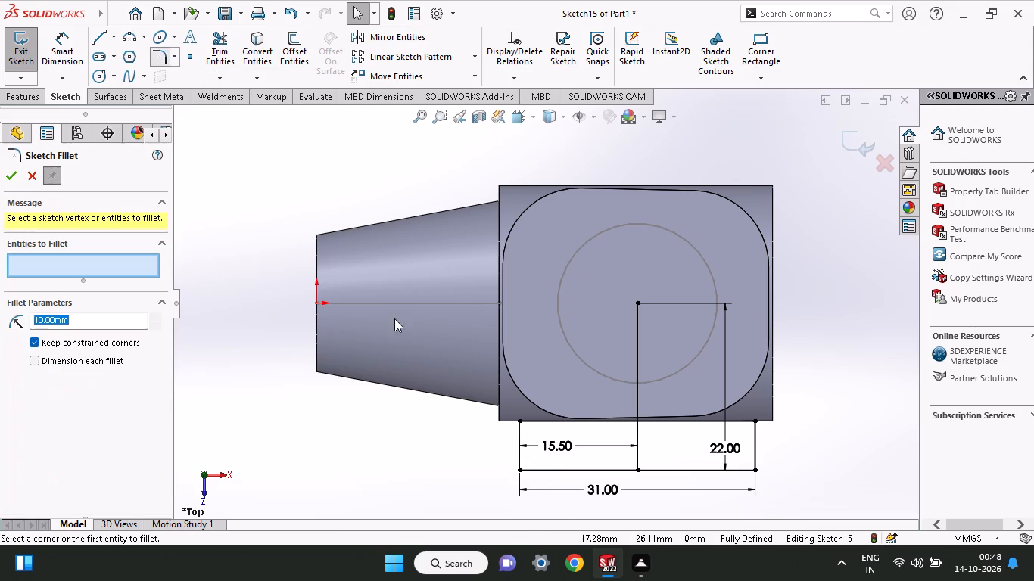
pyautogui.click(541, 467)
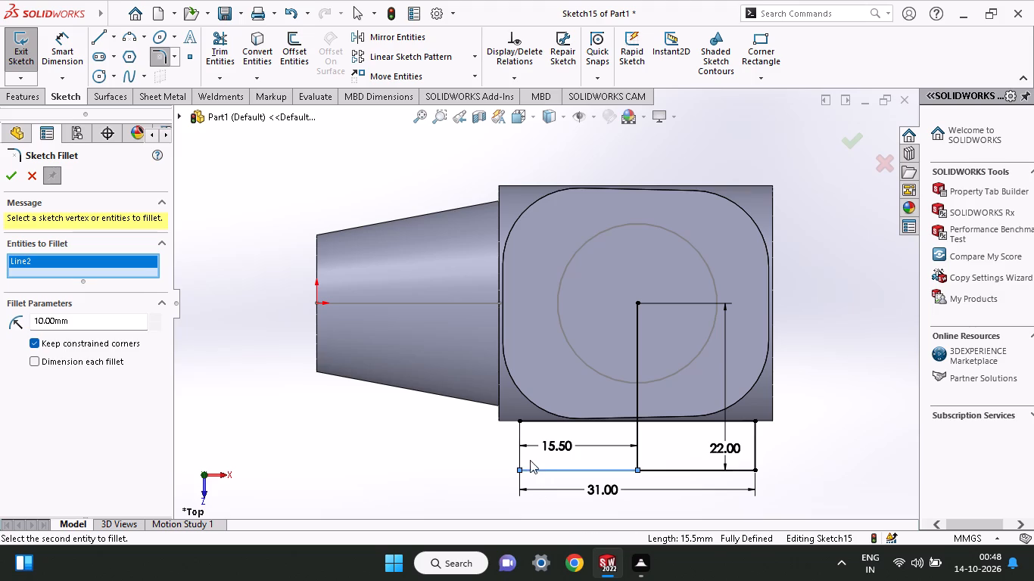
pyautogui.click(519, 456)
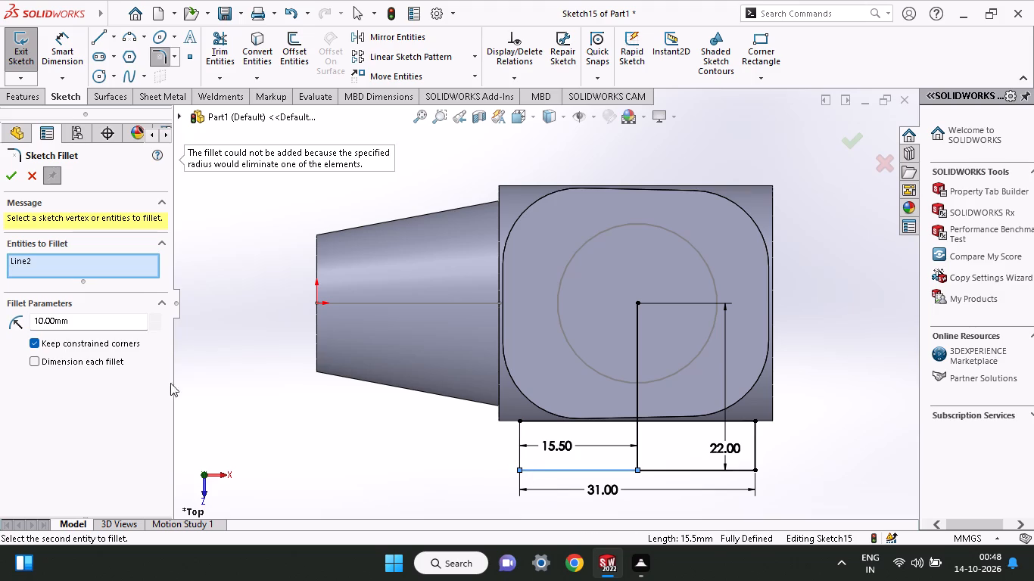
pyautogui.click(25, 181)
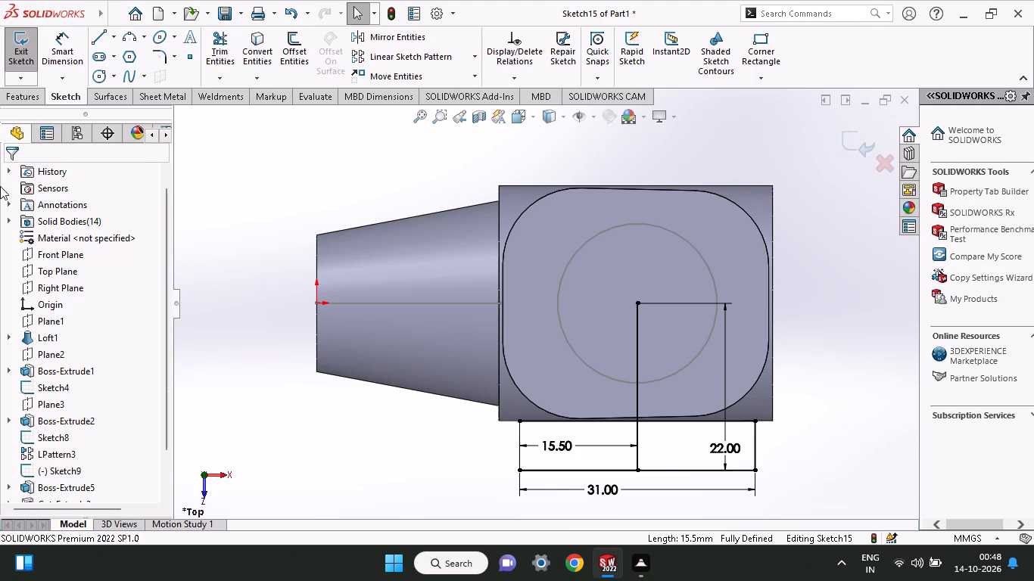
# Round both outer corners of the side profile with 3 mm sketch fillets.
pyautogui.click(166, 52)
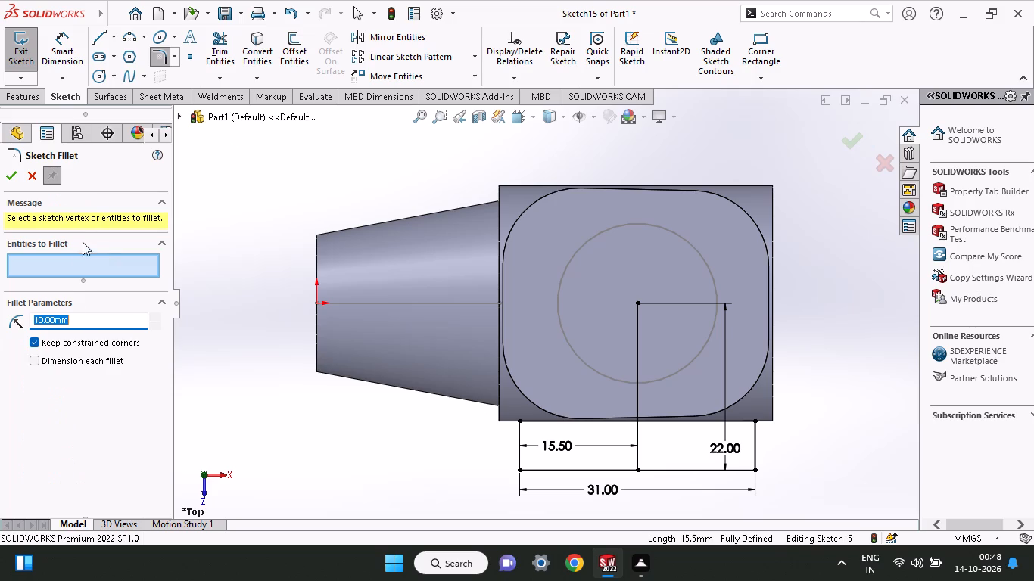
pyautogui.press('3')
pyautogui.press('Return')
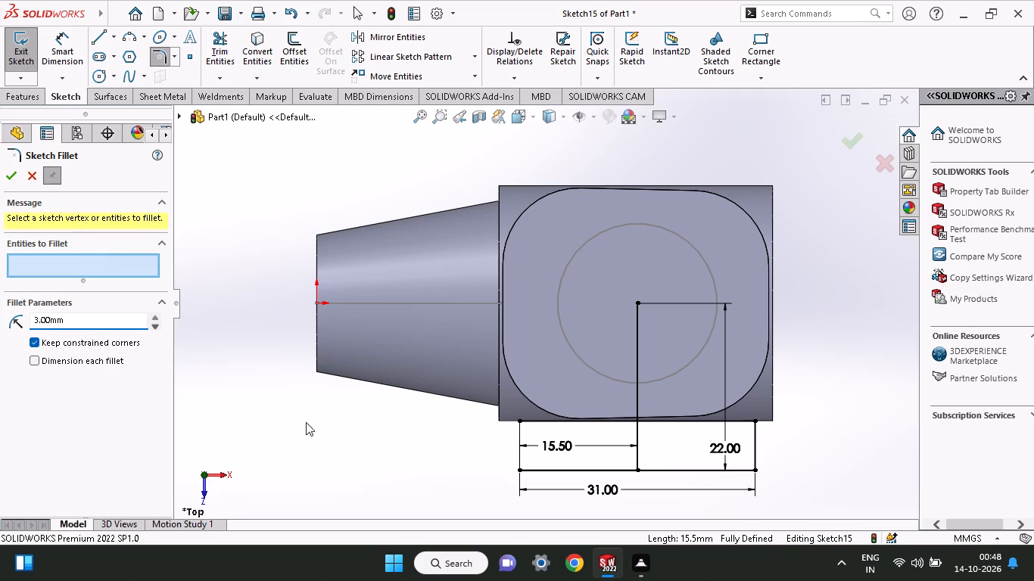
pyautogui.click(544, 470)
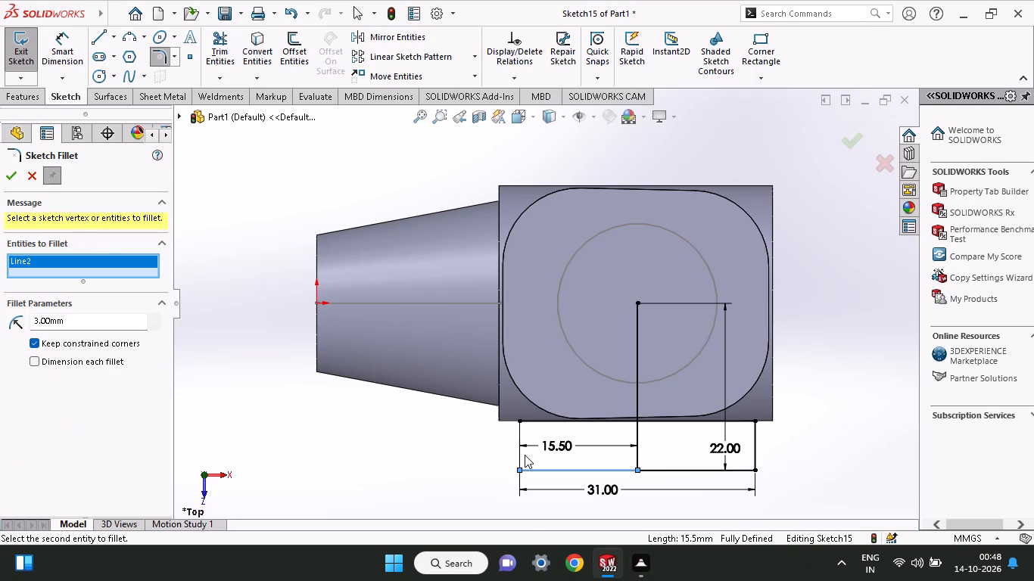
pyautogui.click(522, 455)
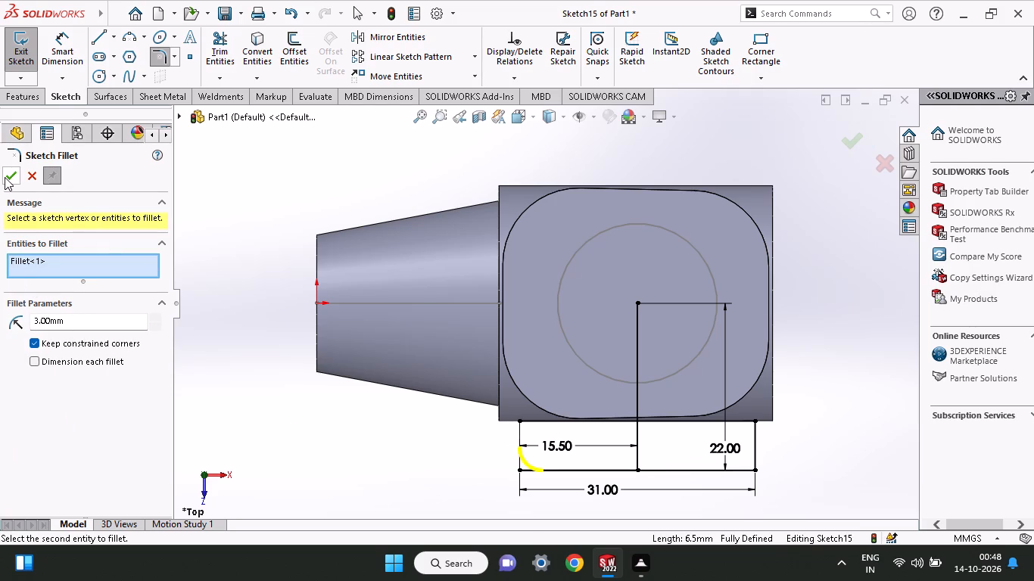
pyautogui.click(5, 177)
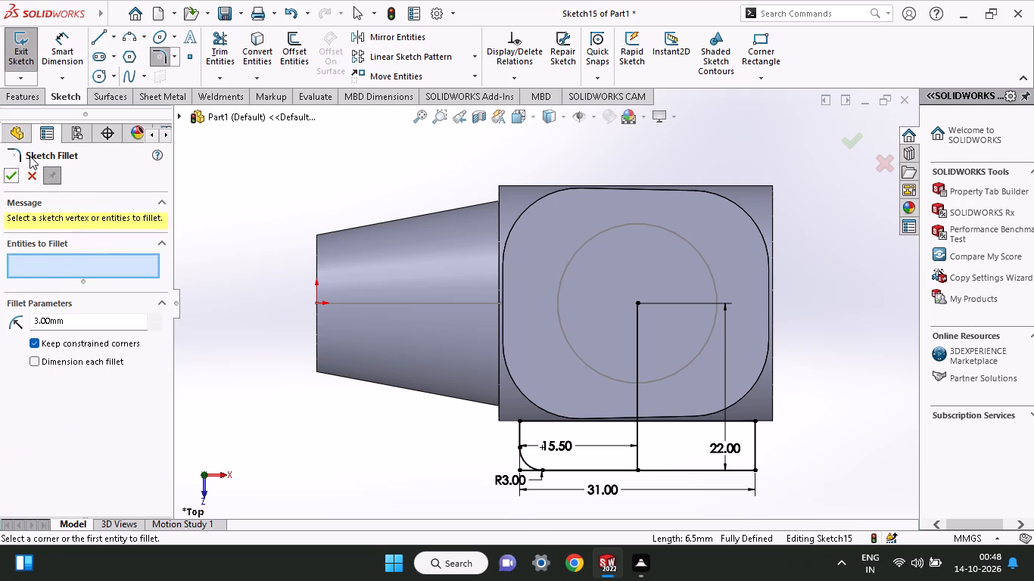
pyautogui.click(8, 174)
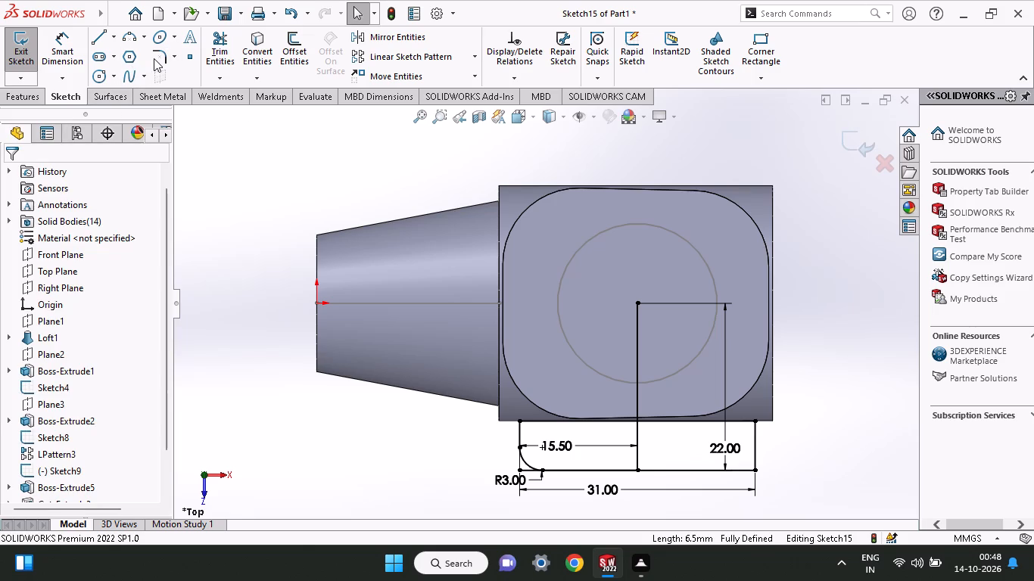
pyautogui.click(154, 58)
pyautogui.click(742, 472)
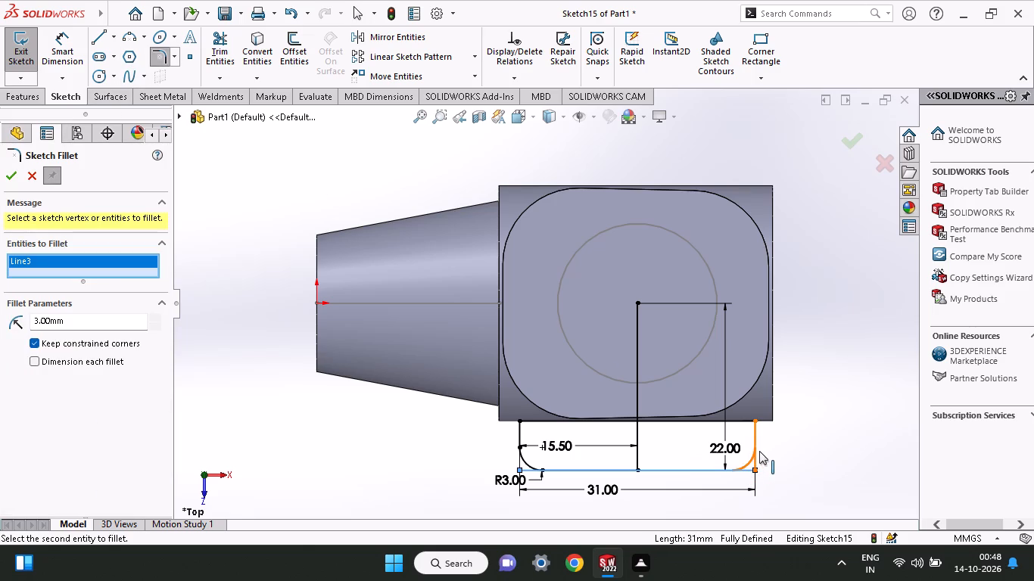
pyautogui.click(759, 451)
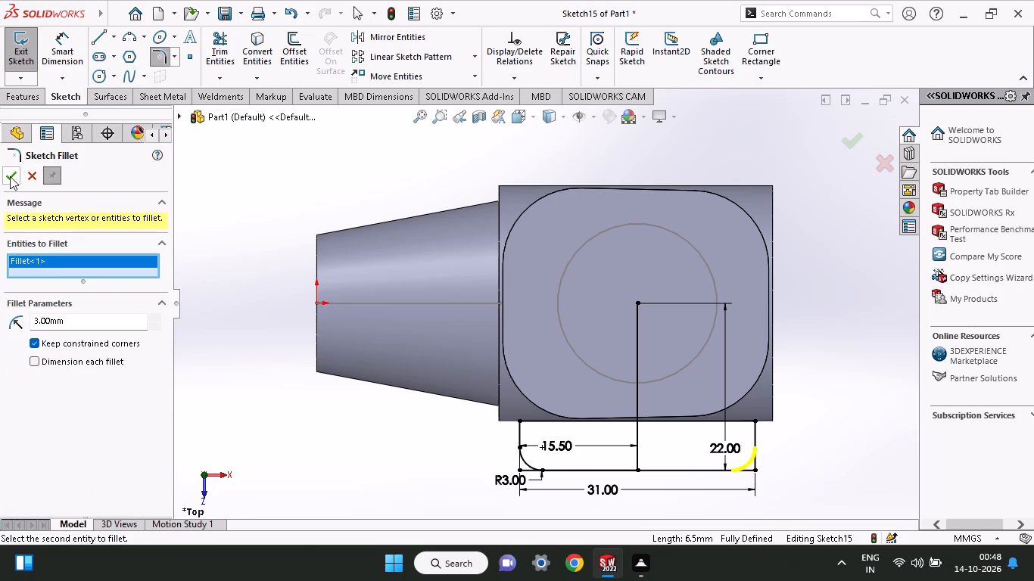
pyautogui.click(10, 176)
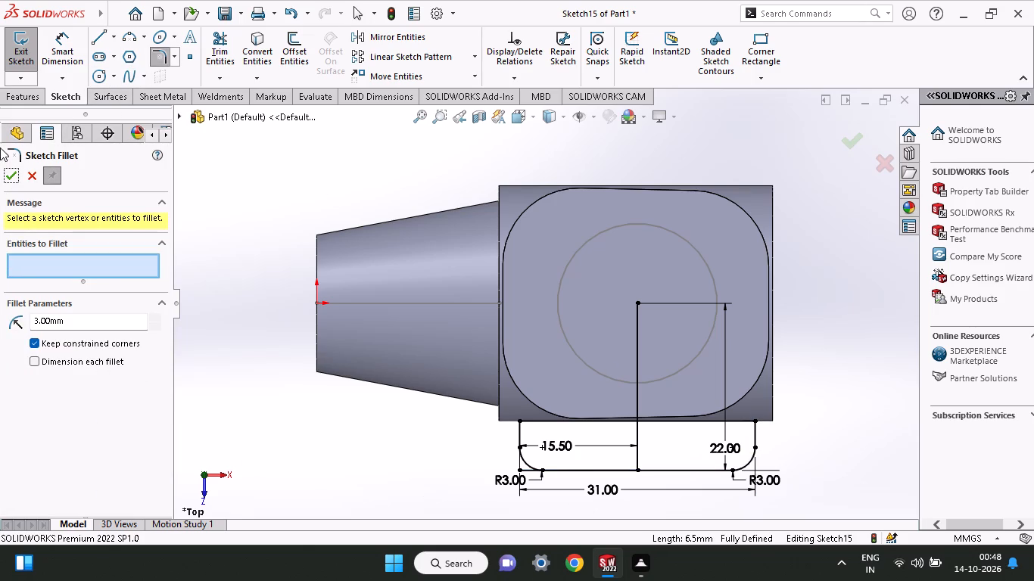
pyautogui.click(5, 166)
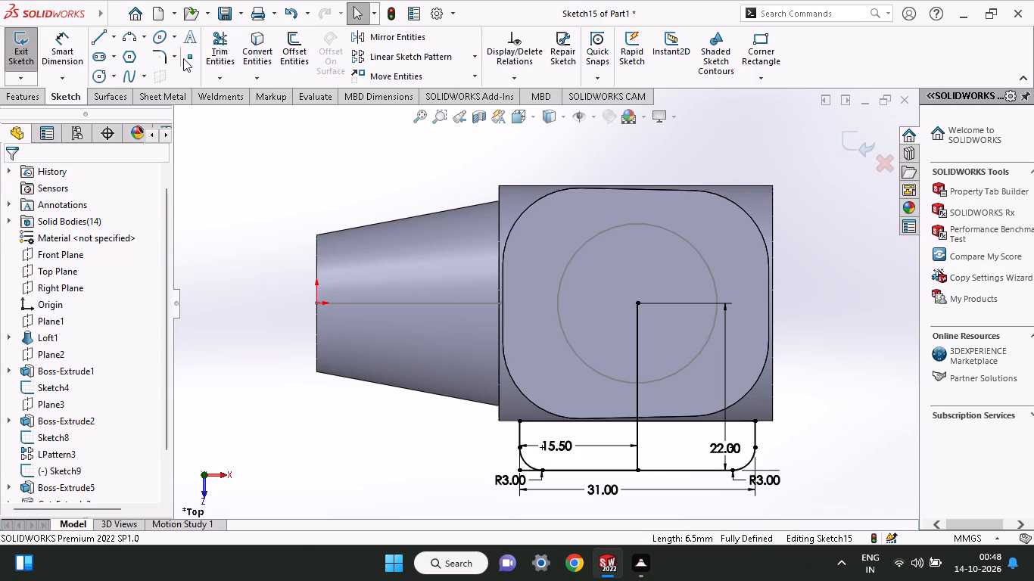
# Trim the leftover line segments outside the filleted corners of the side profile.
pyautogui.click(218, 59)
pyautogui.moveTo(531, 483); pyautogui.dragTo(525, 462)
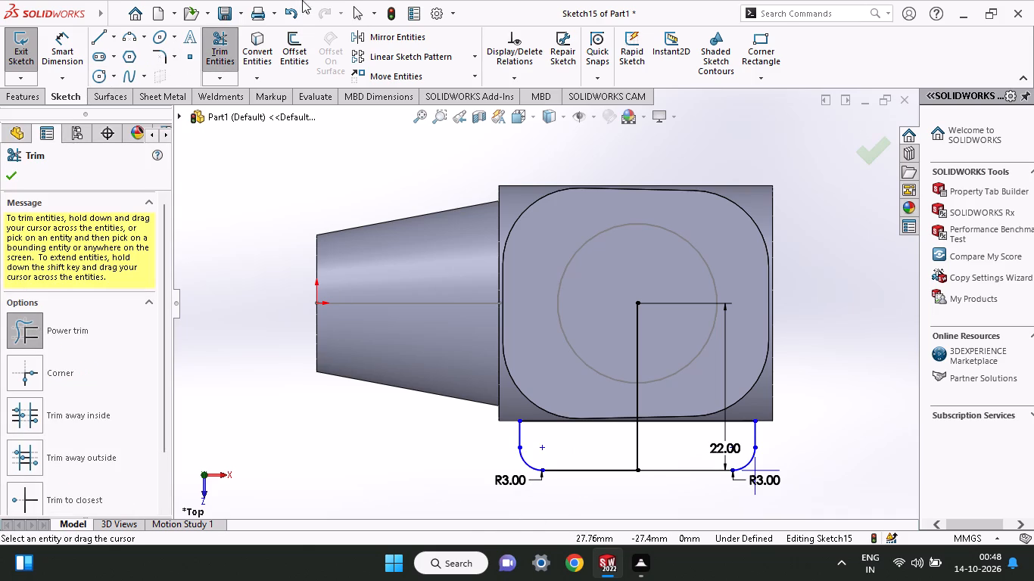
# Draw a horizontal line along the round body's edge between the two inner endpoints of the side profile.
pyautogui.click(95, 42)
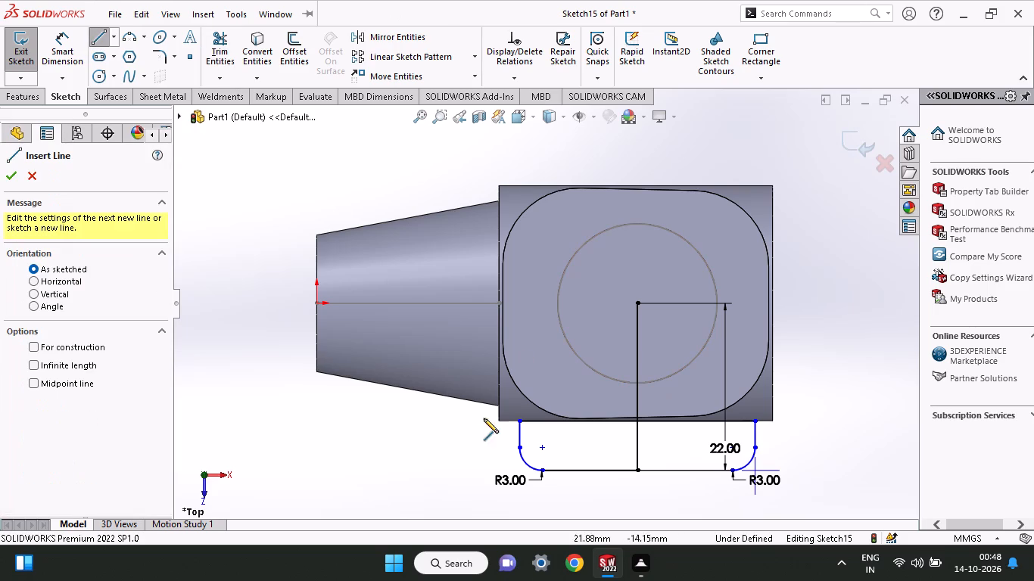
pyautogui.click(515, 424)
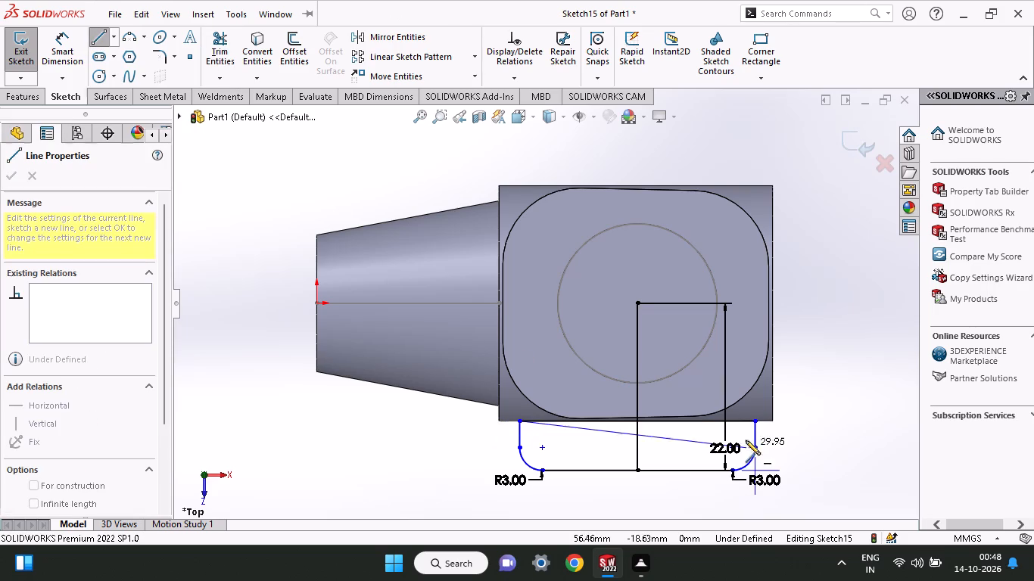
pyautogui.click(755, 421)
pyautogui.rightClick(811, 405)
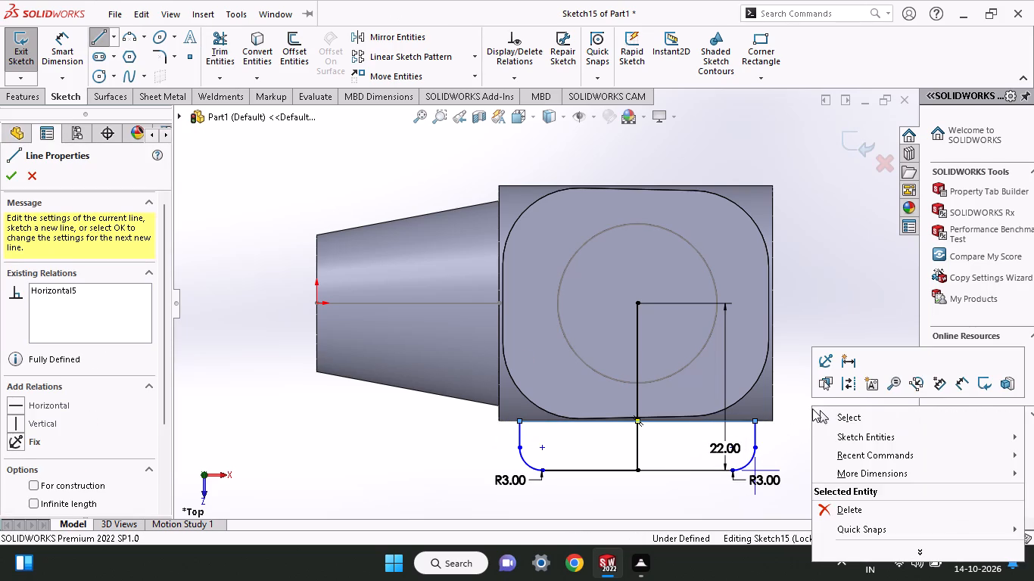
pyautogui.click(837, 416)
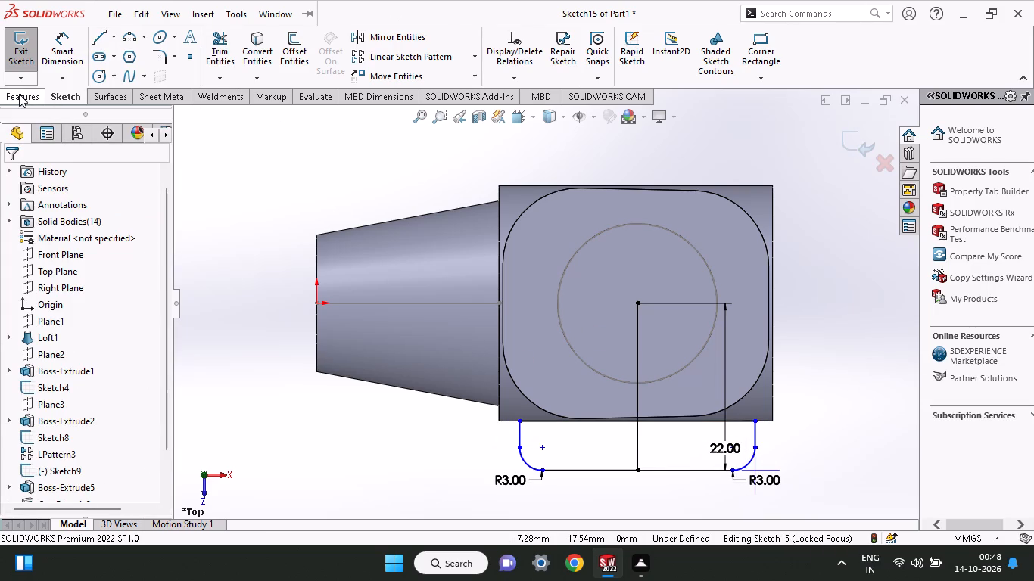
# Extrude the two regions of the rounded side profile outside the body as a mid-plane boss, 1 mm thick.
pyautogui.click(19, 94)
pyautogui.click(21, 56)
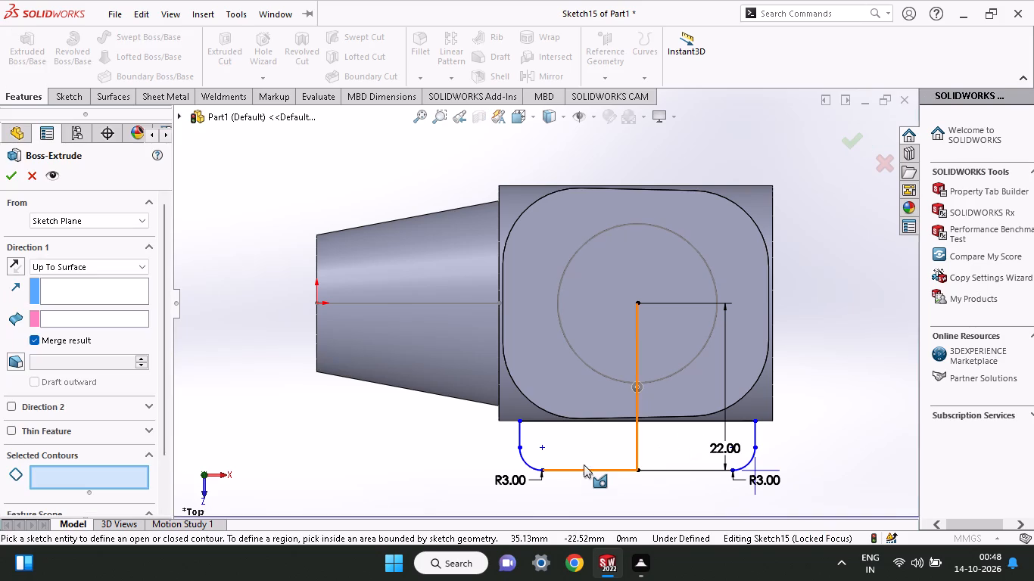
pyautogui.click(584, 446)
pyautogui.click(666, 452)
pyautogui.moveTo(641, 473); pyautogui.dragTo(651, 444, button='middle')
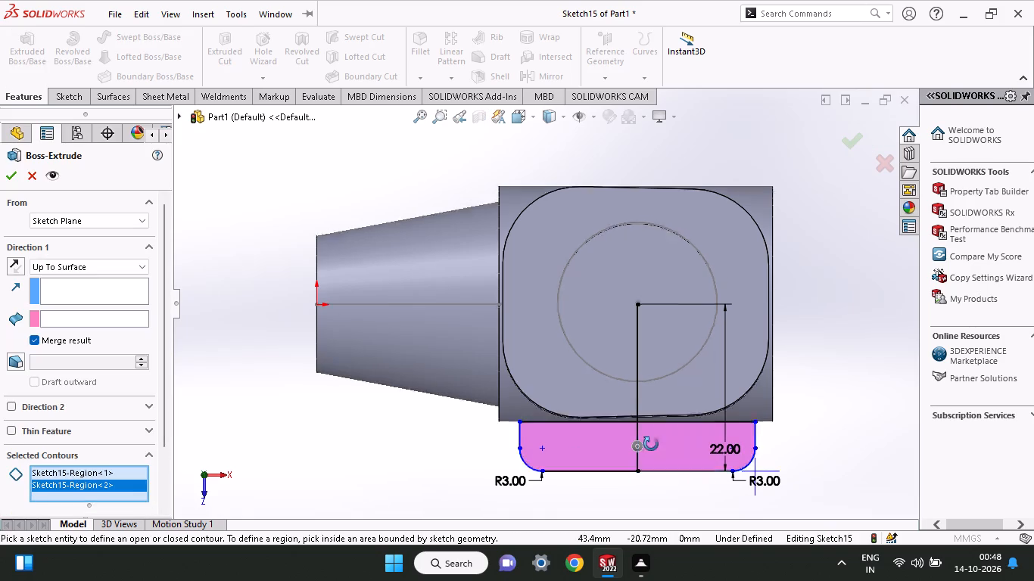
pyautogui.moveTo(651, 444); pyautogui.dragTo(639, 205, button='middle')
pyautogui.click(85, 260)
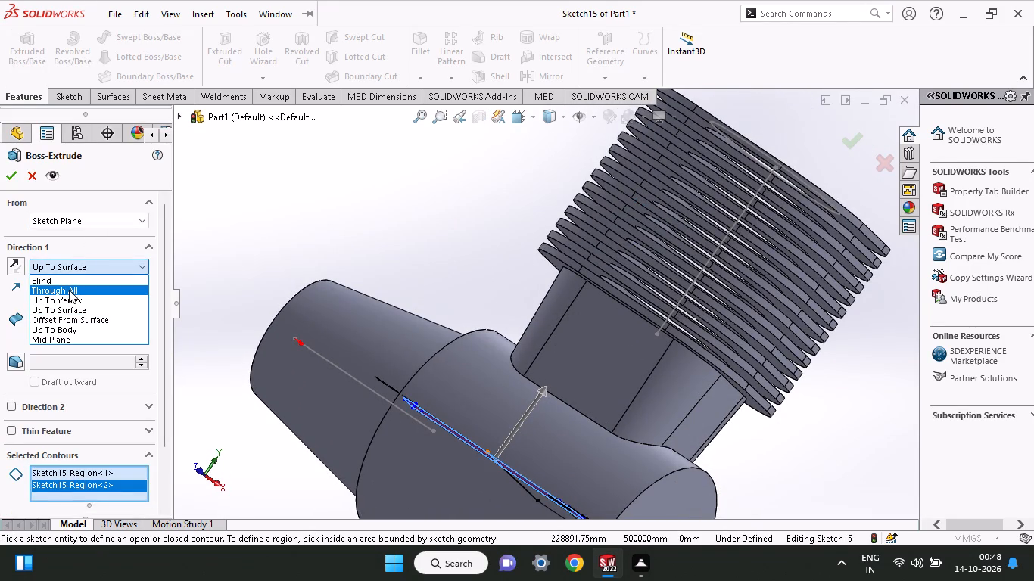
pyautogui.click(66, 335)
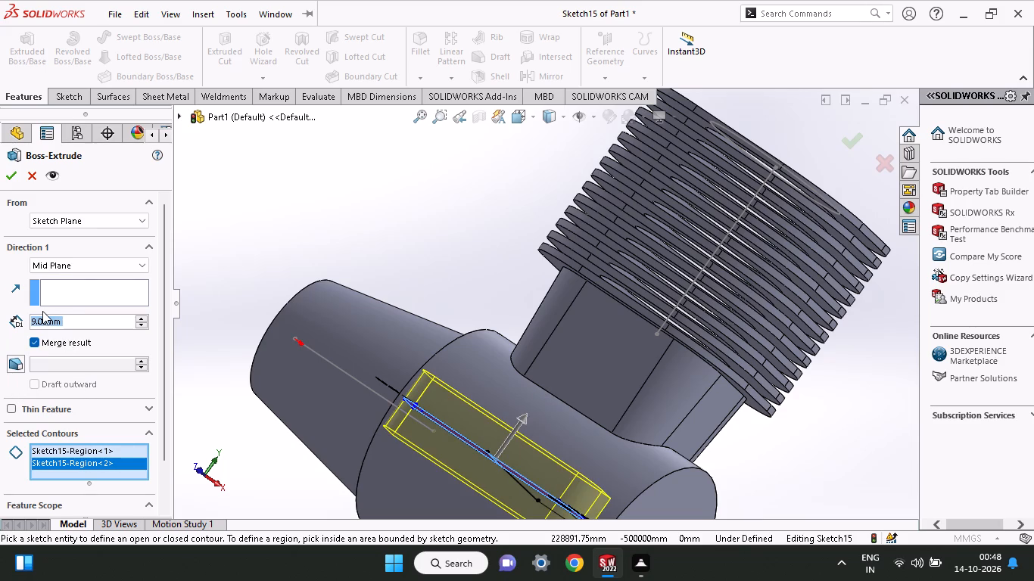
pyautogui.press('1')
pyautogui.press('Return')
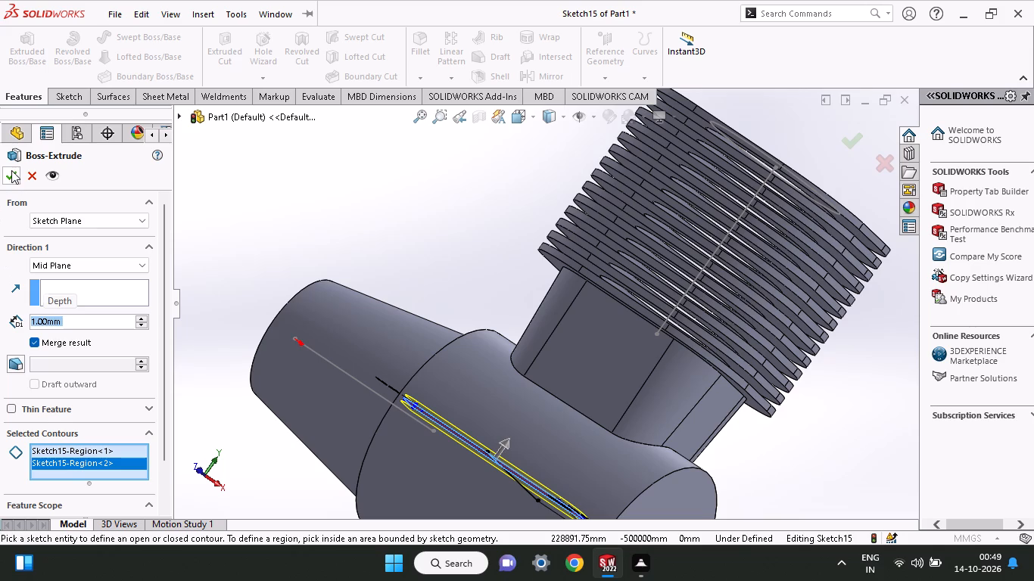
pyautogui.click(11, 170)
pyautogui.moveTo(419, 304); pyautogui.dragTo(403, 384, button='middle')
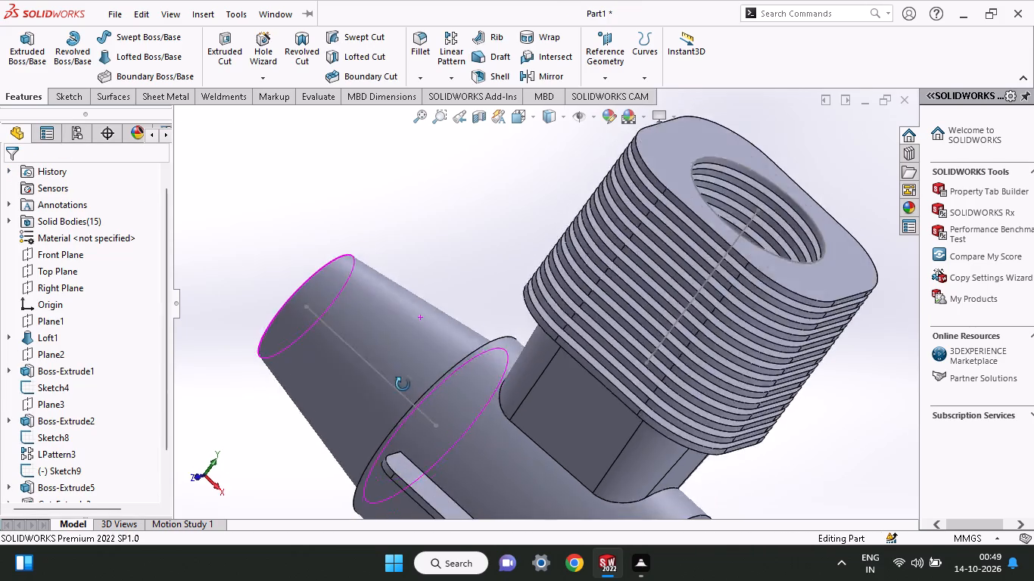
pyautogui.moveTo(403, 384); pyautogui.dragTo(204, 328, button='middle')
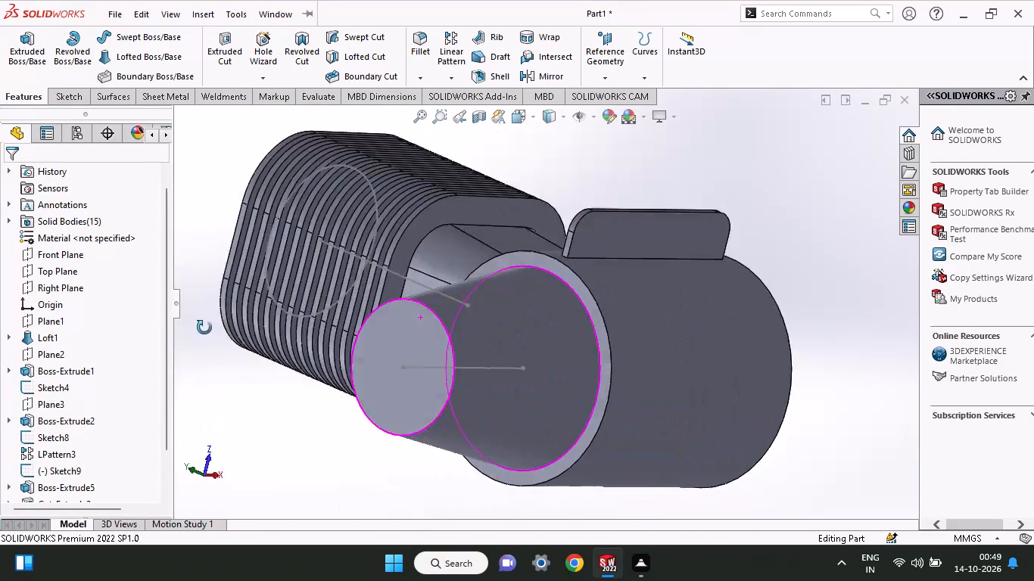
# Examine the side fin, tapered end, round body and stacked plates from several angles.
pyautogui.moveTo(204, 328); pyautogui.dragTo(644, 233, button='middle')
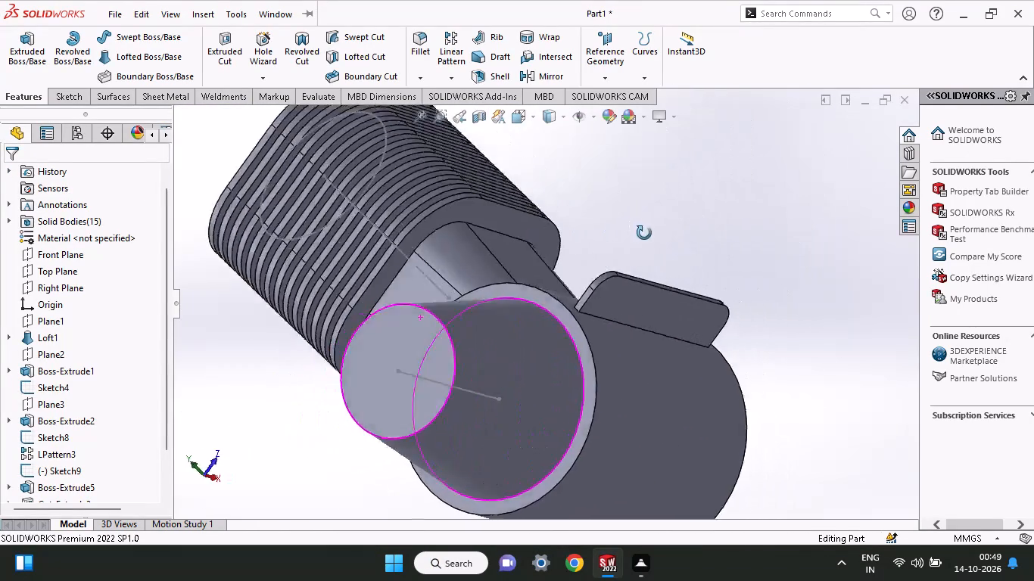
pyautogui.moveTo(644, 233); pyautogui.dragTo(824, 398, button='middle')
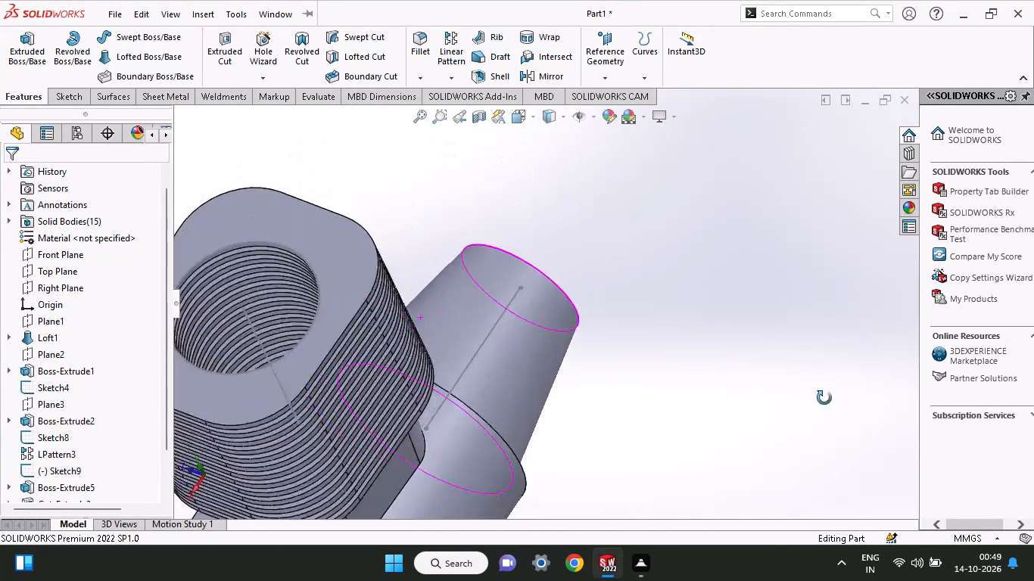
pyautogui.moveTo(824, 398); pyautogui.dragTo(587, 235, button='middle')
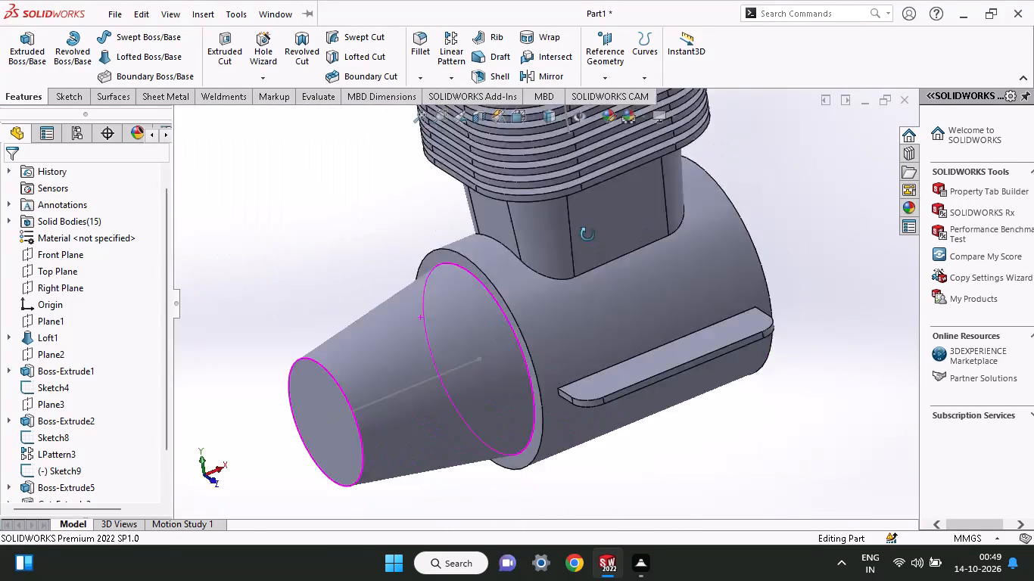
pyautogui.moveTo(587, 235); pyautogui.dragTo(734, 414, button='middle')
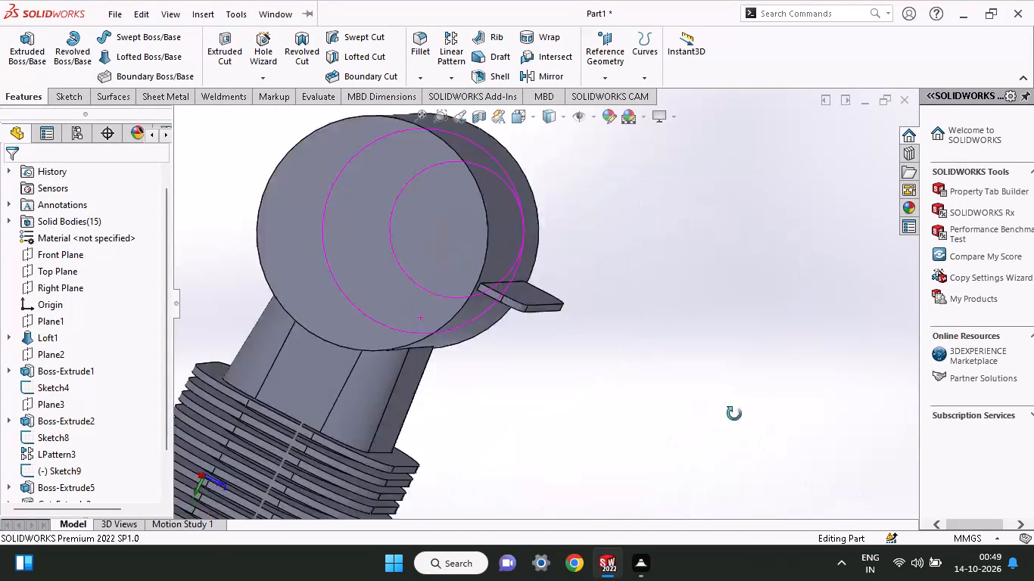
pyautogui.moveTo(734, 414); pyautogui.dragTo(603, 456, button='middle')
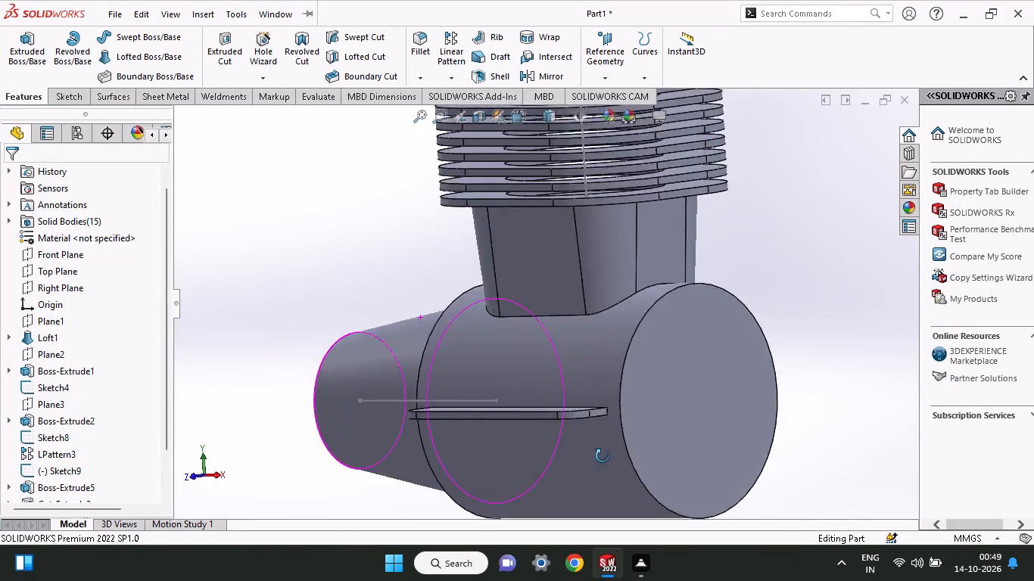
pyautogui.moveTo(603, 456); pyautogui.dragTo(677, 580, button='middle')
pyautogui.moveTo(791, 217); pyautogui.dragTo(780, 318, button='middle')
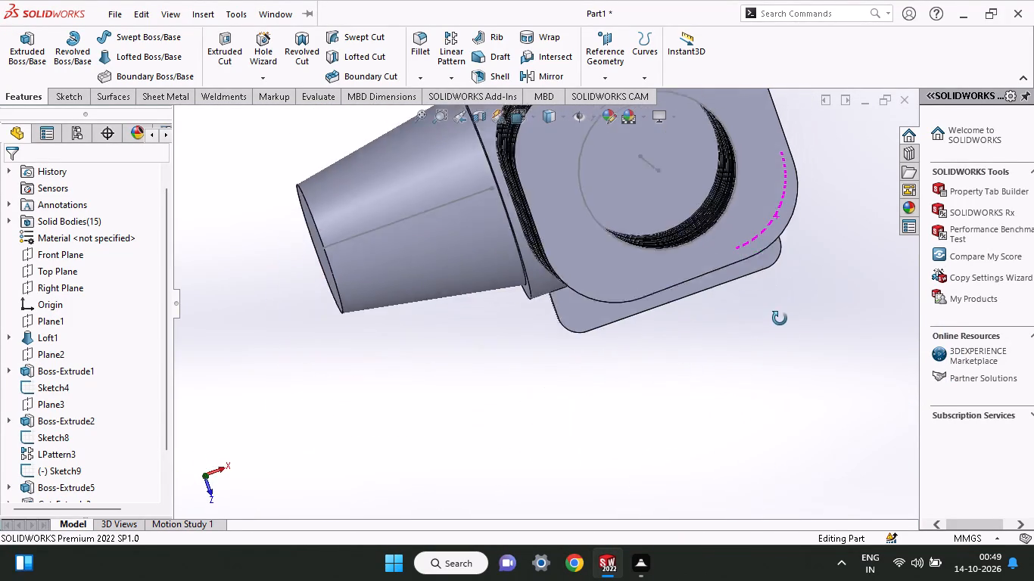
pyautogui.moveTo(780, 318); pyautogui.dragTo(780, 301, button='middle')
# On the Top Plane, sketch a vertical line about 3.1 mm long outward from the round body's edge, opposite the side fin.
pyautogui.click(59, 267)
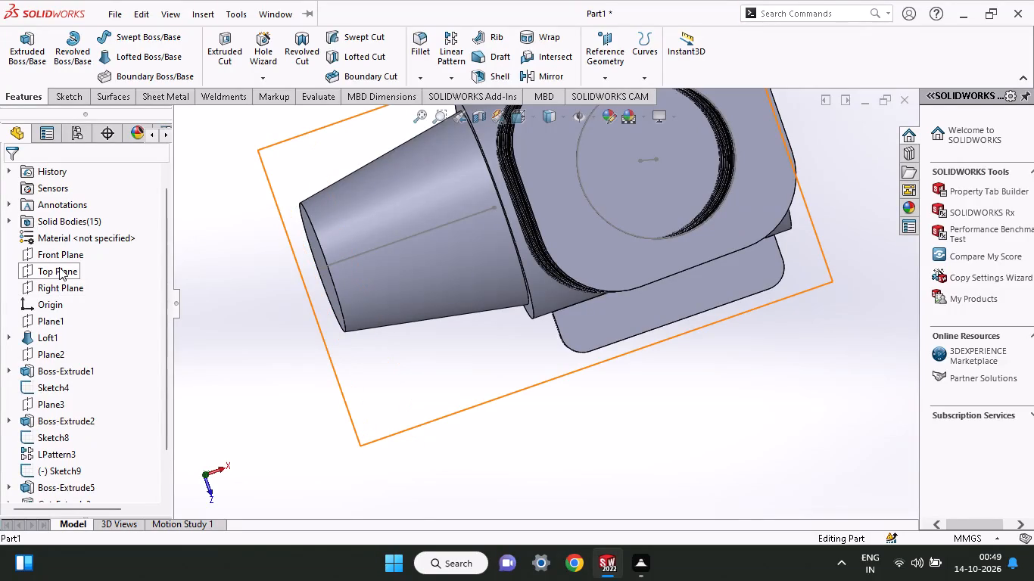
pyautogui.click(69, 244)
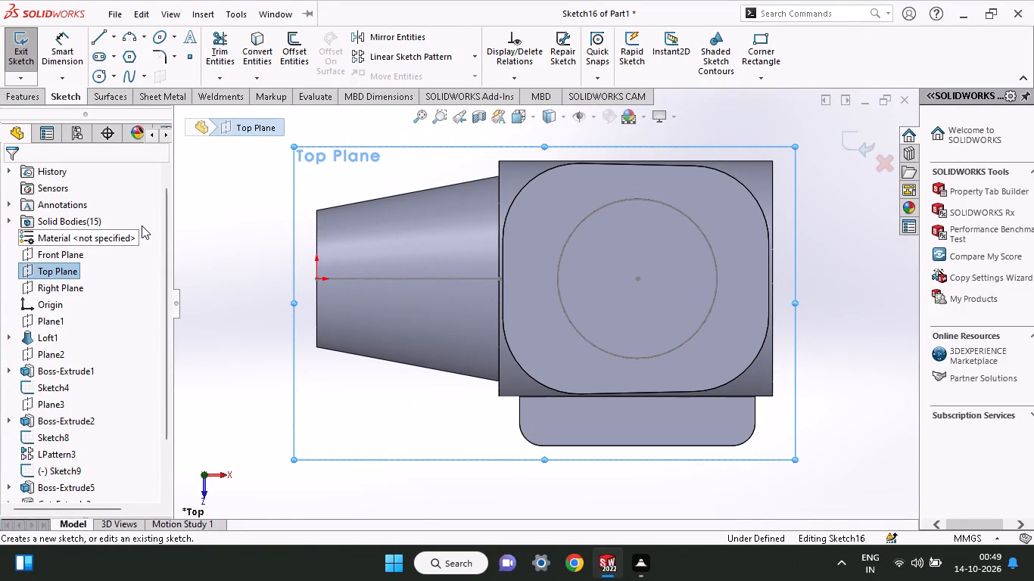
pyautogui.click(114, 44)
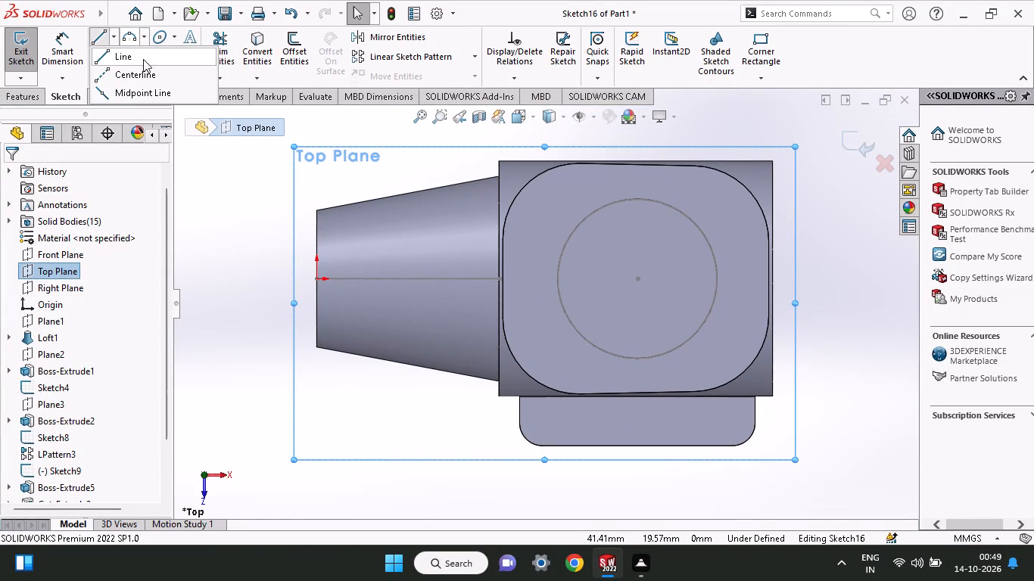
pyautogui.click(92, 58)
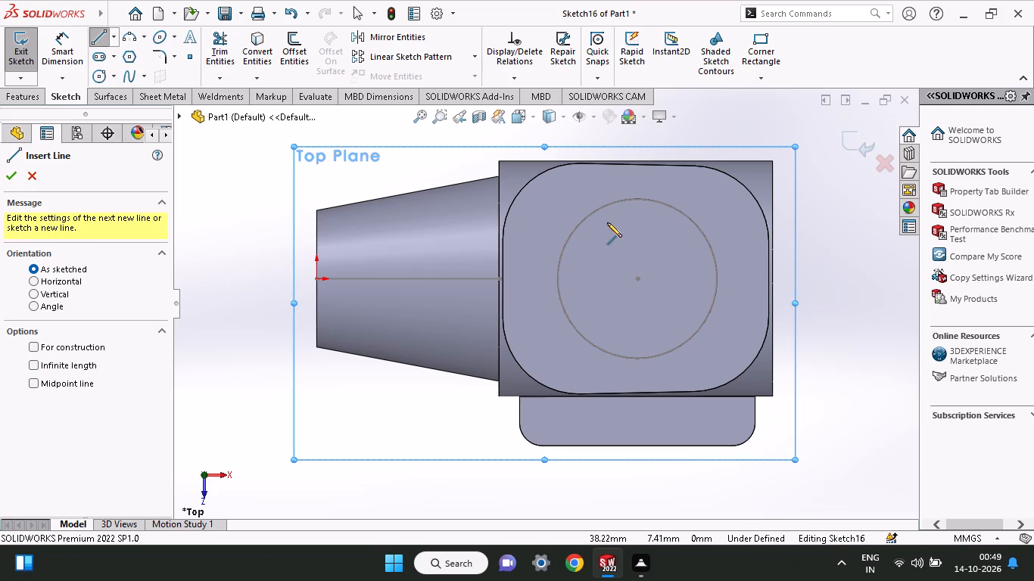
pyautogui.click(640, 160)
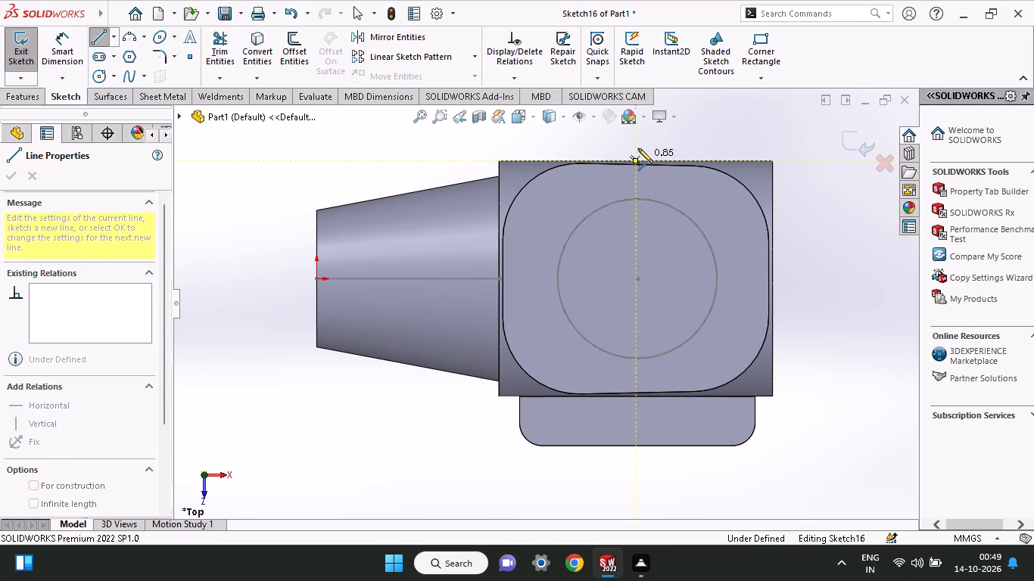
pyautogui.click(634, 138)
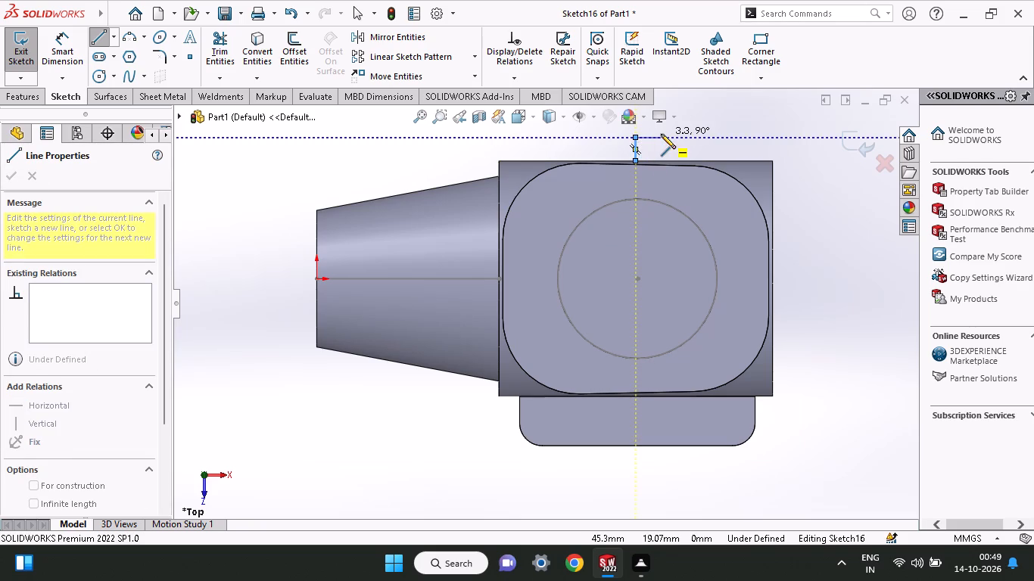
pyautogui.rightClick(661, 134)
pyautogui.click(674, 140)
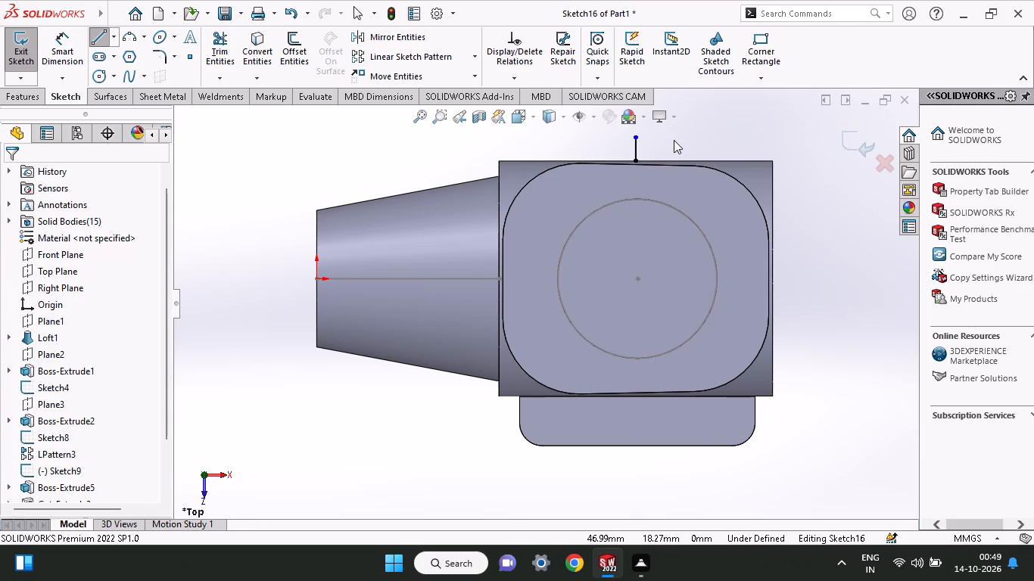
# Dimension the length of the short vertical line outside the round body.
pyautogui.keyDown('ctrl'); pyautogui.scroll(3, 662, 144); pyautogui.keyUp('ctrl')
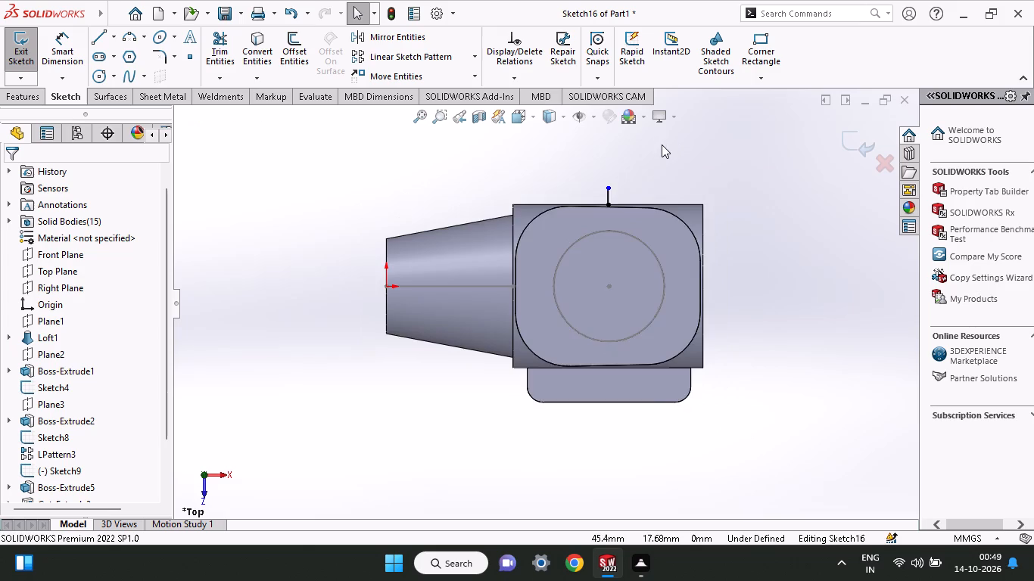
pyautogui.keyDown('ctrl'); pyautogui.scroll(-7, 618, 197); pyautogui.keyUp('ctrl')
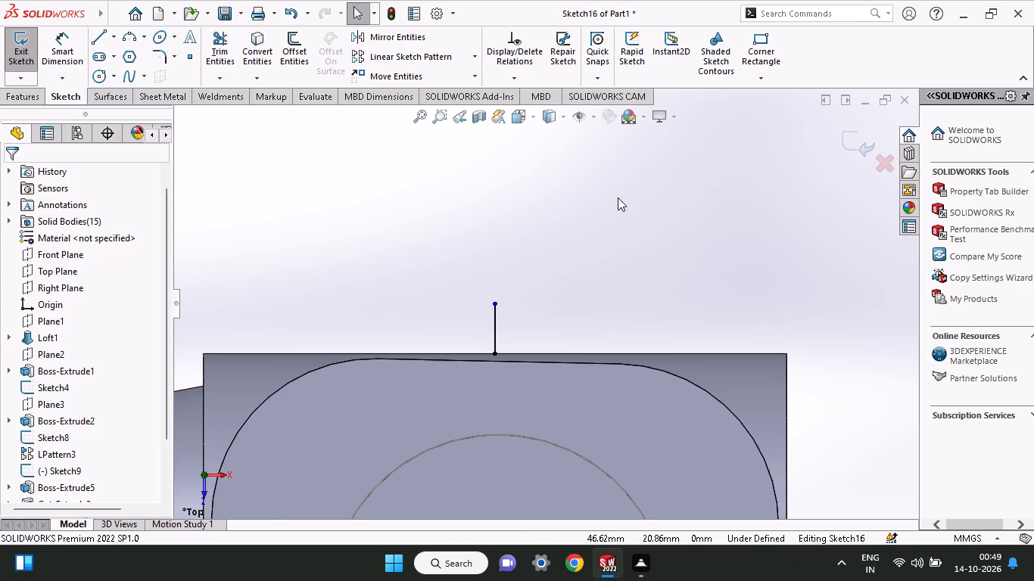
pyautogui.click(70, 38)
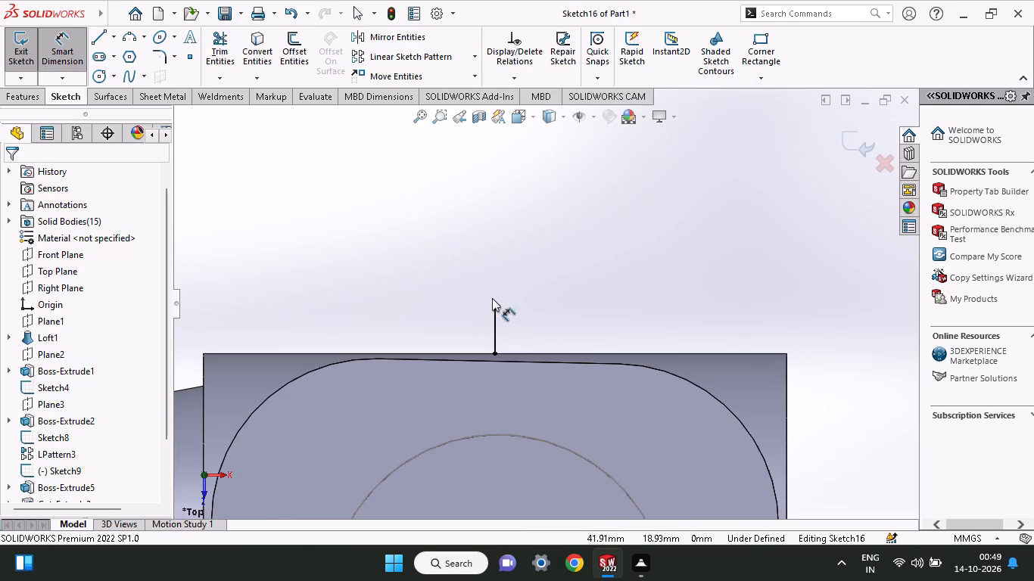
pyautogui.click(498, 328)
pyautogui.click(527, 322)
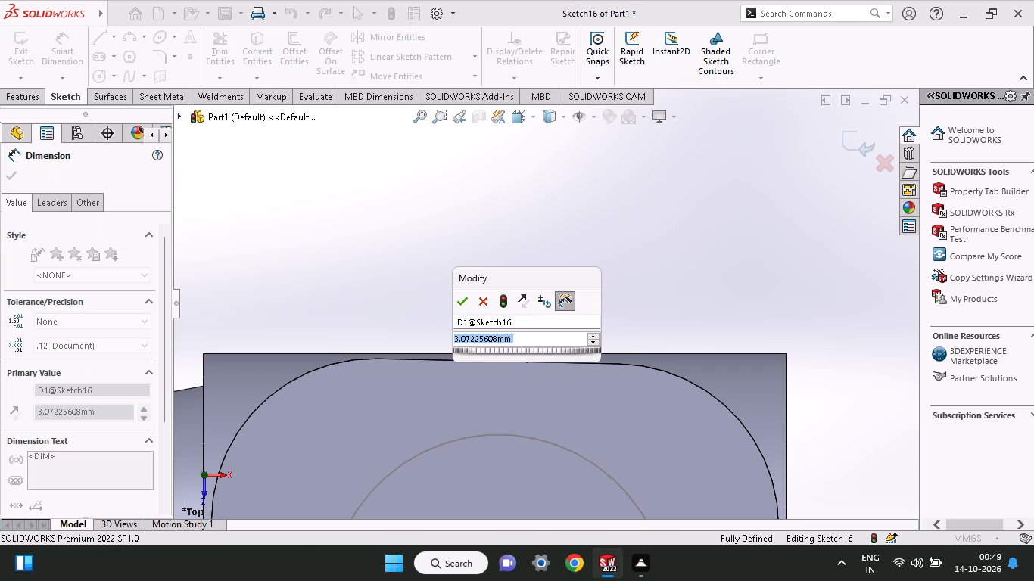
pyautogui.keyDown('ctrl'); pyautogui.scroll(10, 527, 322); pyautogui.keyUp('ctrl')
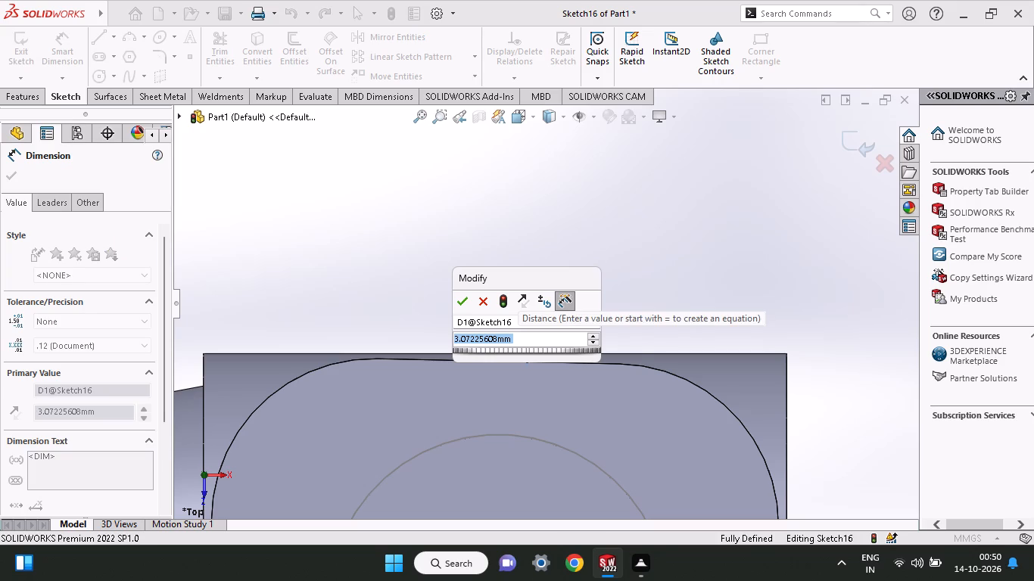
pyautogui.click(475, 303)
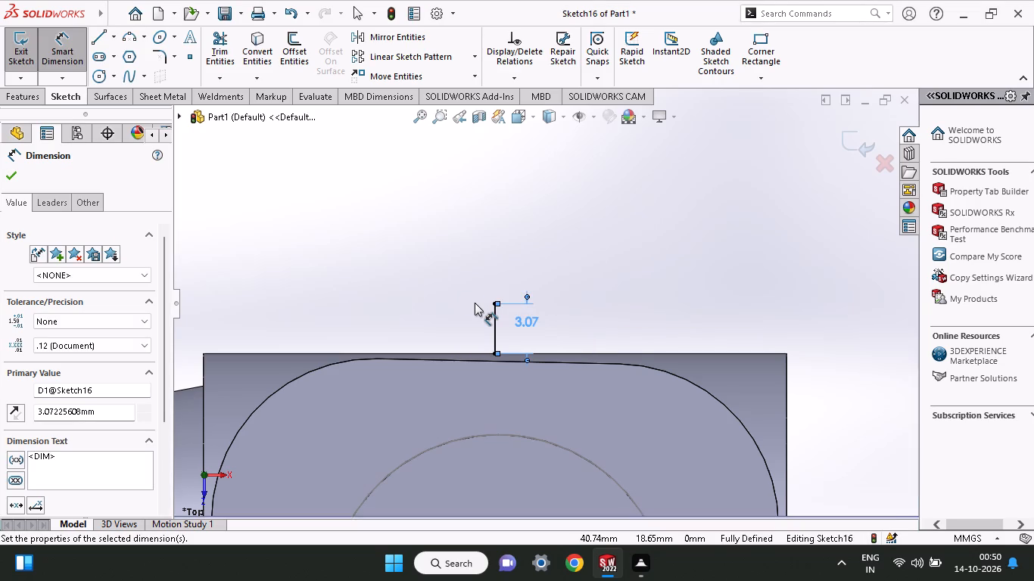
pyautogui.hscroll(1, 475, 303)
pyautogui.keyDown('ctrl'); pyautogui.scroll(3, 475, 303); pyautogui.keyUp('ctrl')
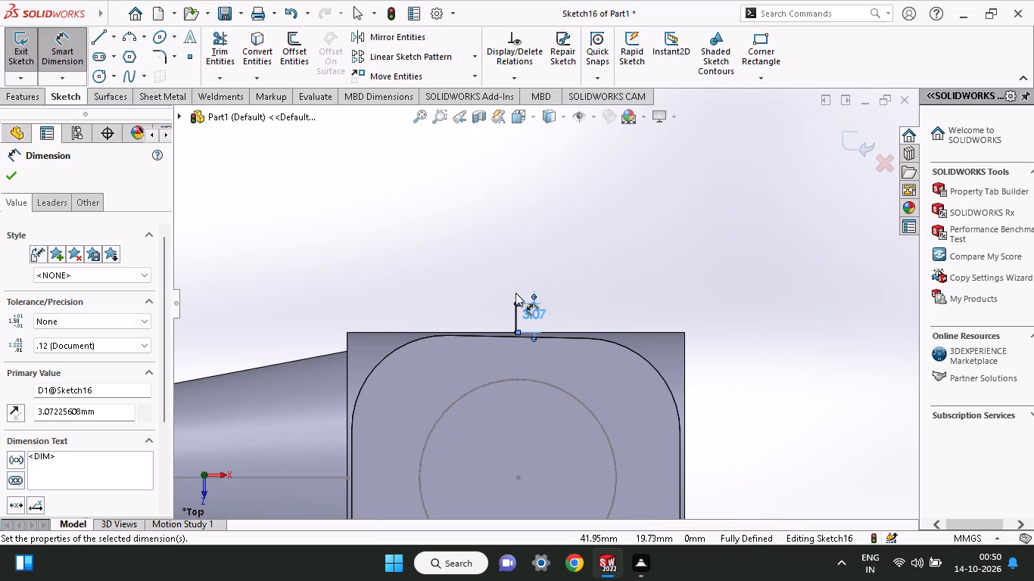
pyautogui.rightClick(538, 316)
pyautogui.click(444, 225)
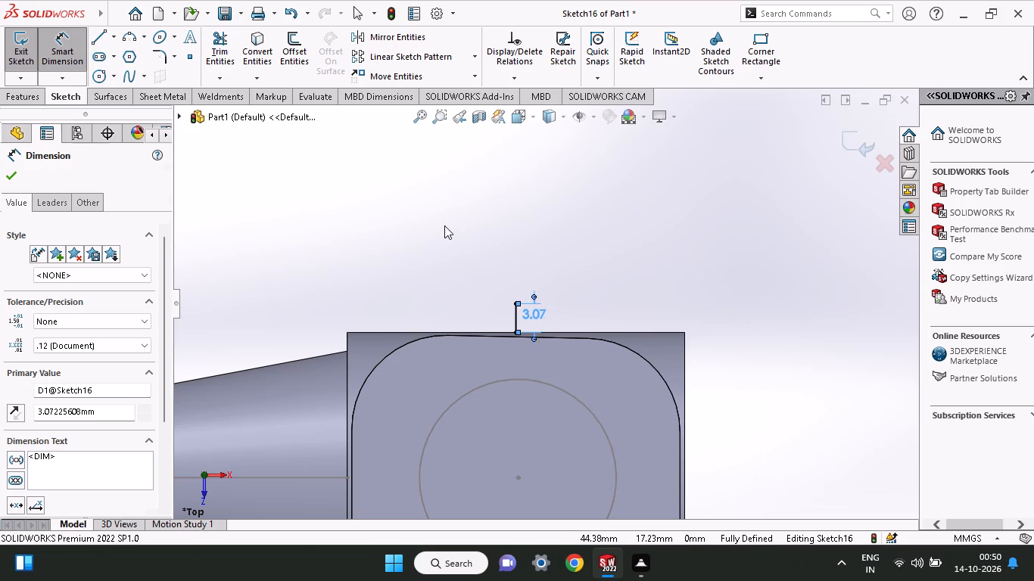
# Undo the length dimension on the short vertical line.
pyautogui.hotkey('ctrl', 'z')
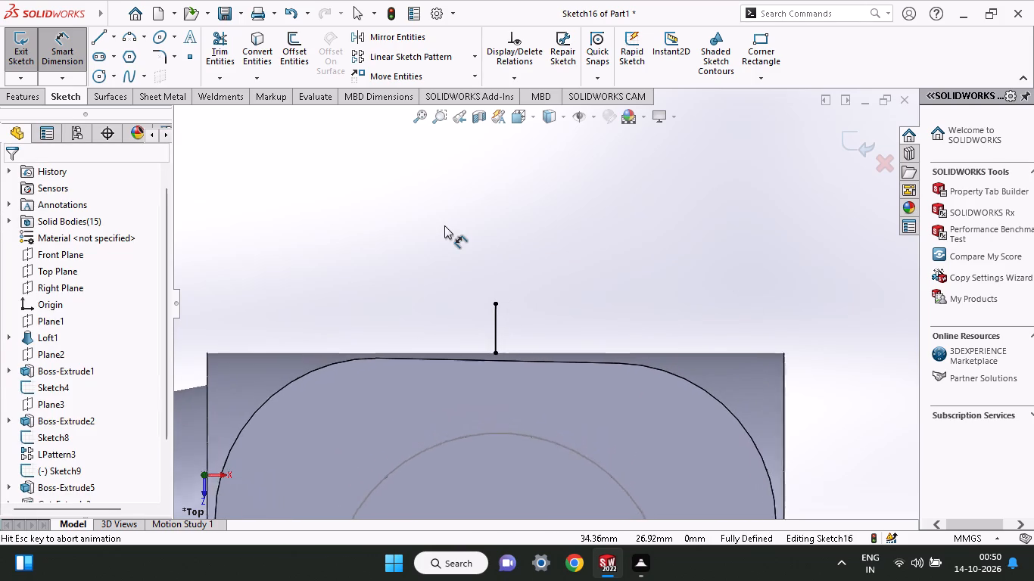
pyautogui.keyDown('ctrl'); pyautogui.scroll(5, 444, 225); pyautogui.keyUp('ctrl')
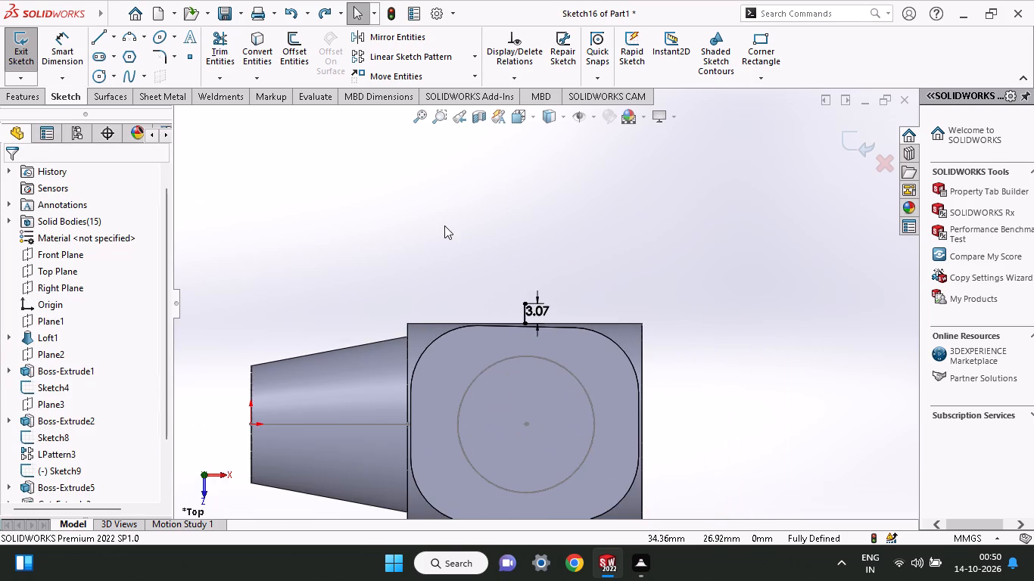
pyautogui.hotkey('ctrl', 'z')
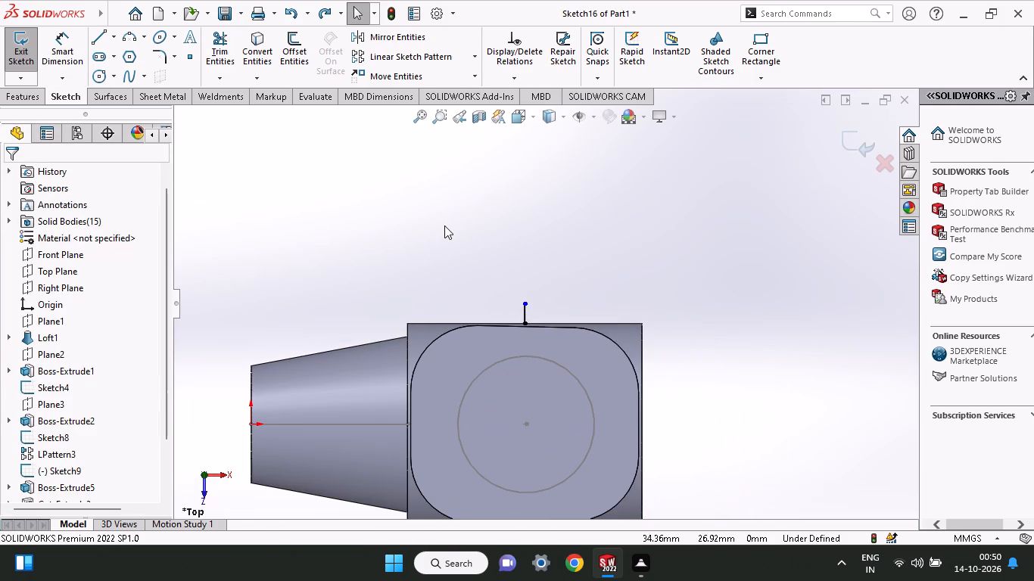
# Dimension the distance from the bore circle's centre to the vertical line's outer end as 22 mm.
pyautogui.click(74, 57)
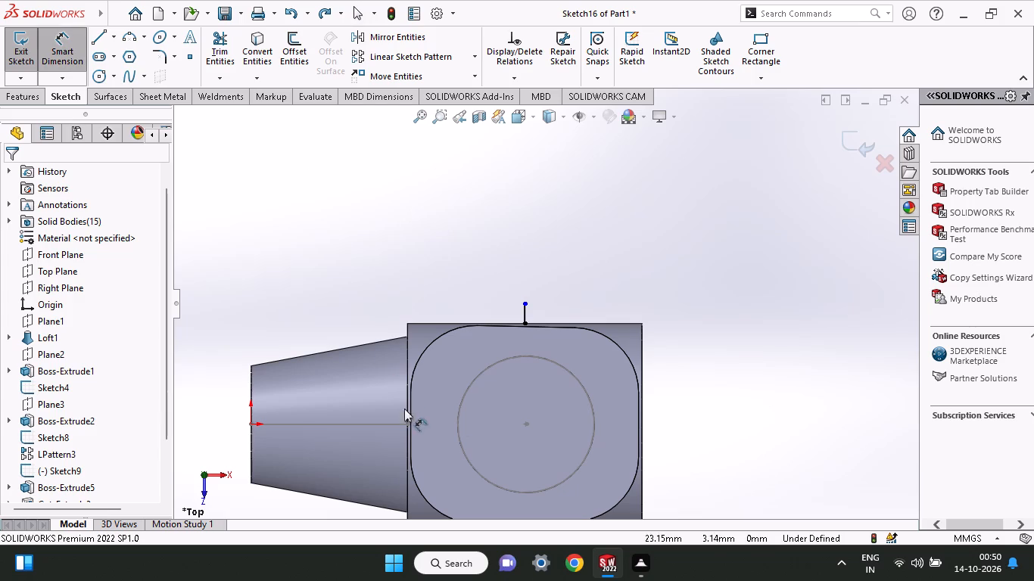
pyautogui.click(525, 423)
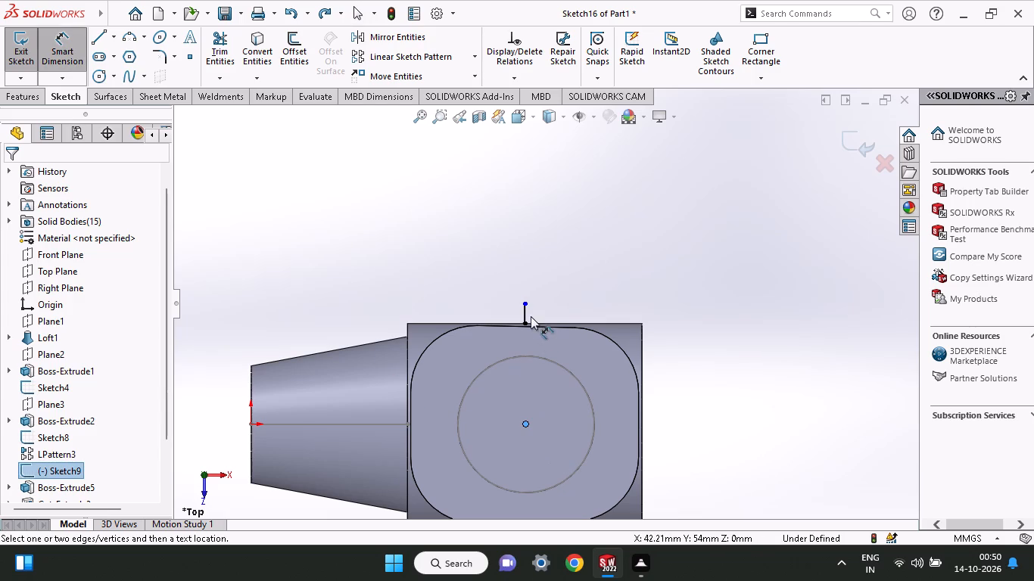
pyautogui.click(528, 303)
pyautogui.click(575, 353)
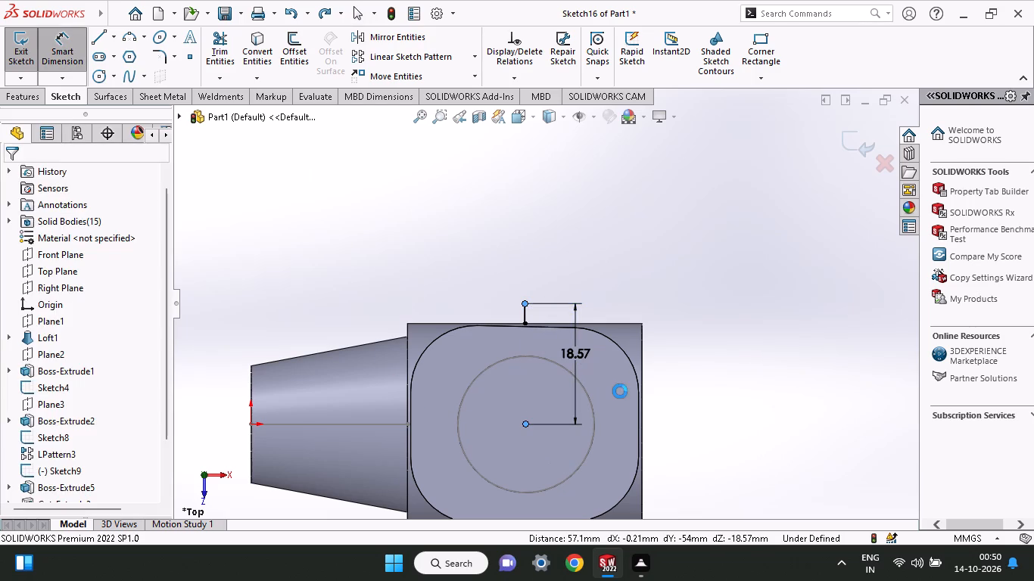
pyautogui.write('22')
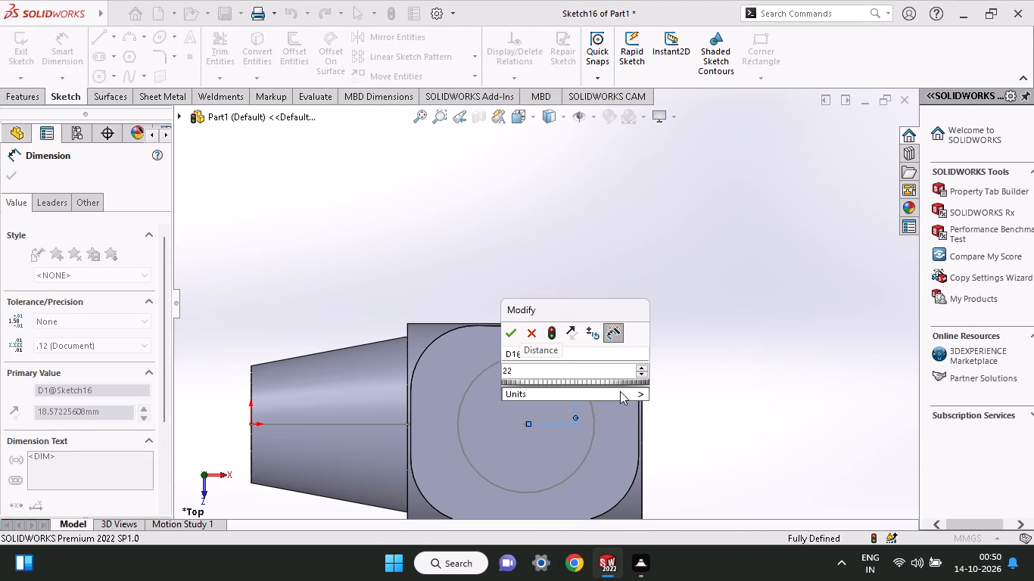
pyautogui.press('Return')
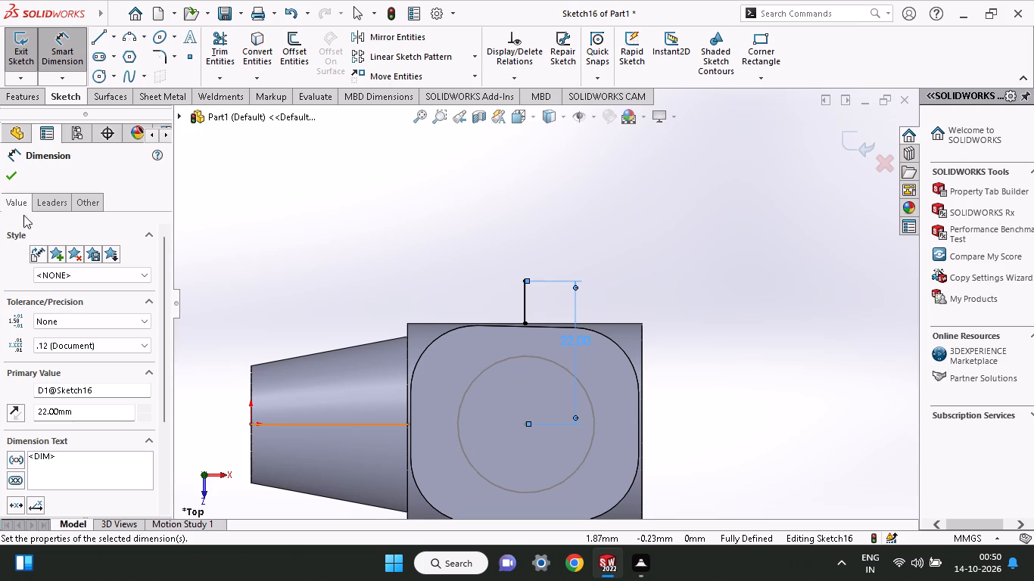
# Draw a horizontal line across the vertical line's outer end, reaching about 12.7 mm toward the tapered end and less on the other side.
pyautogui.click(88, 36)
pyautogui.click(101, 34)
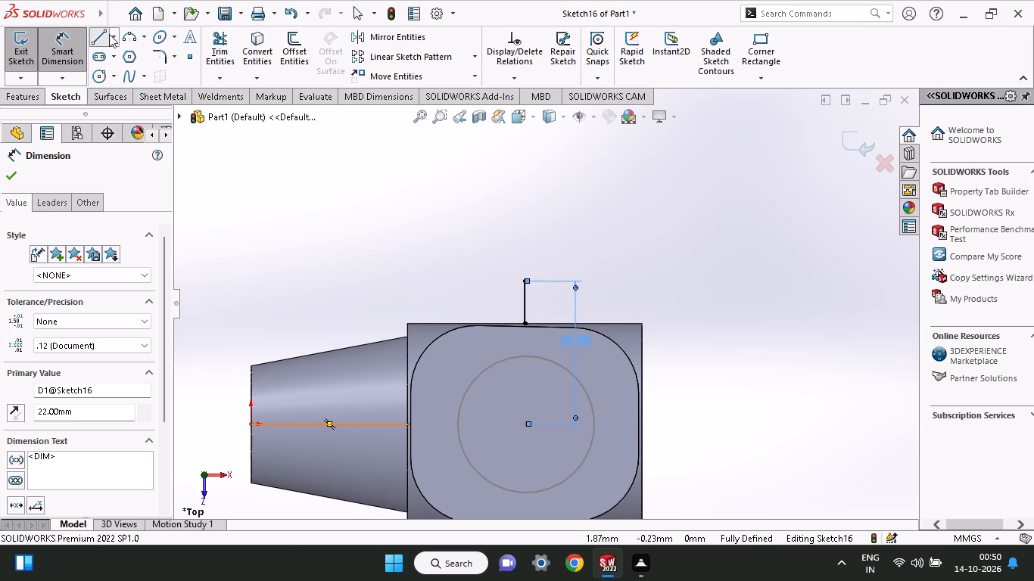
pyautogui.click(526, 277)
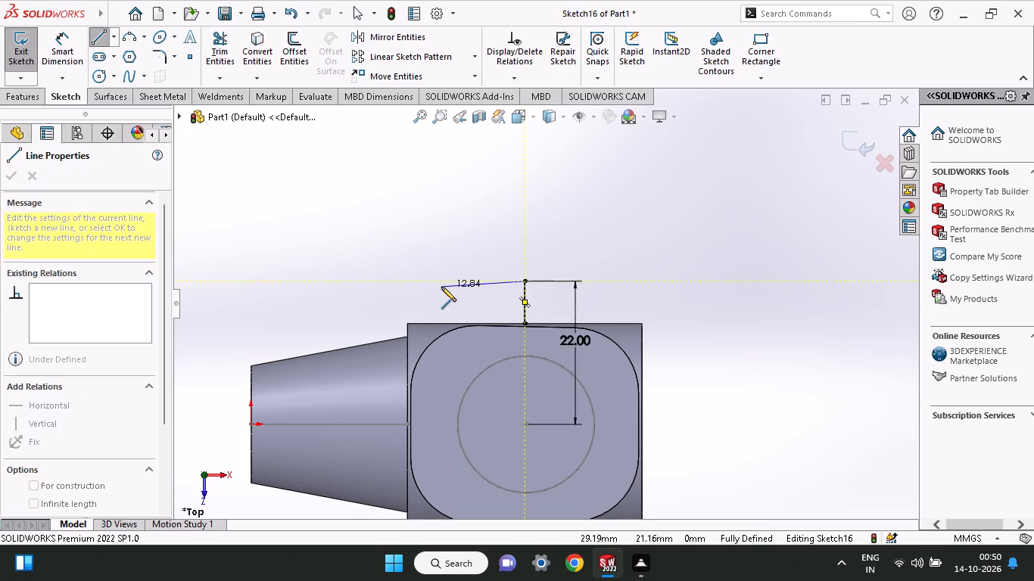
pyautogui.click(442, 282)
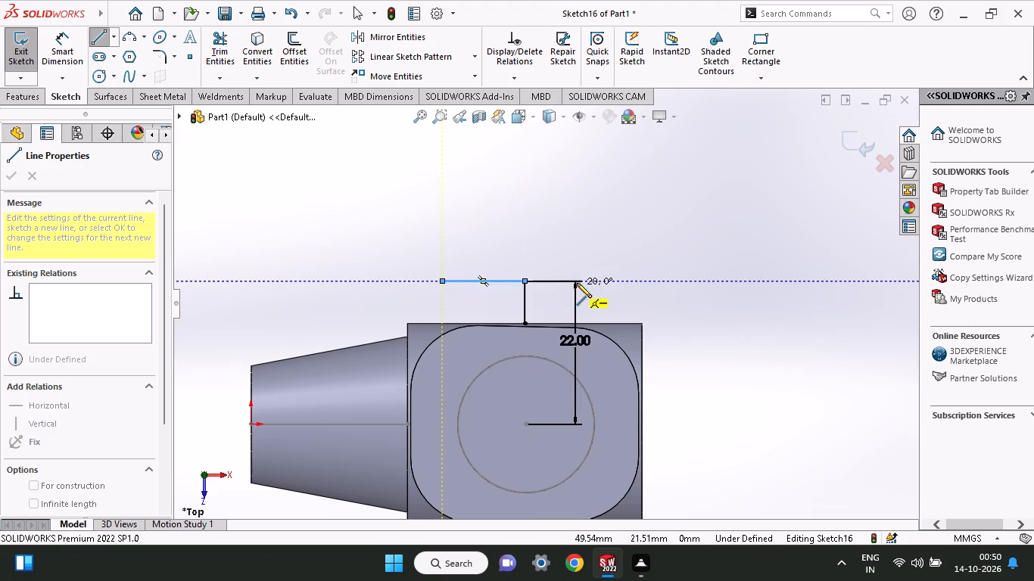
pyautogui.click(582, 281)
pyautogui.rightClick(568, 242)
pyautogui.click(572, 246)
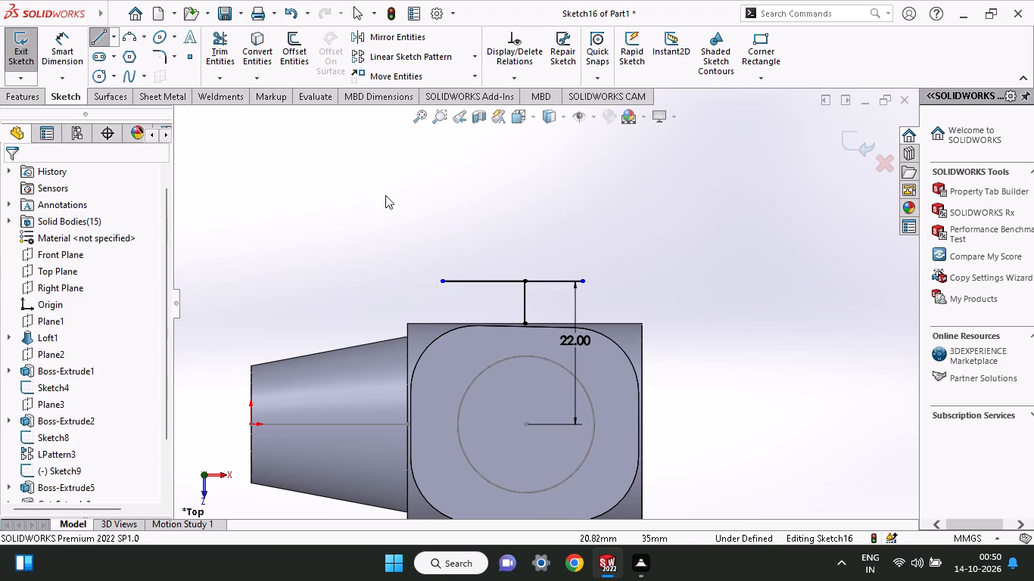
# Dimension the horizontal line's reach on each side of the short vertical line as 15.5 mm (31/2).
pyautogui.click(50, 54)
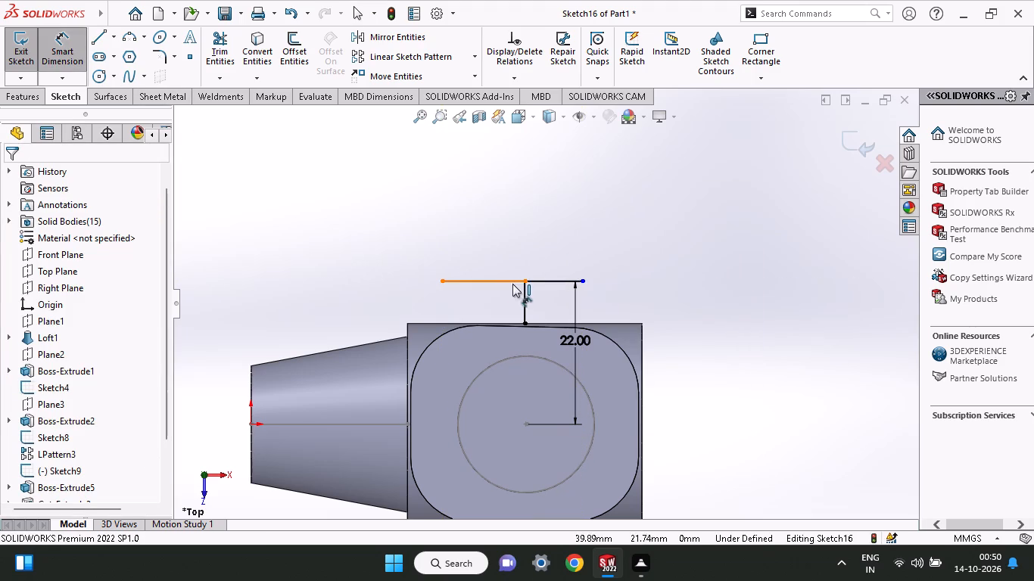
pyautogui.click(521, 284)
pyautogui.click(441, 283)
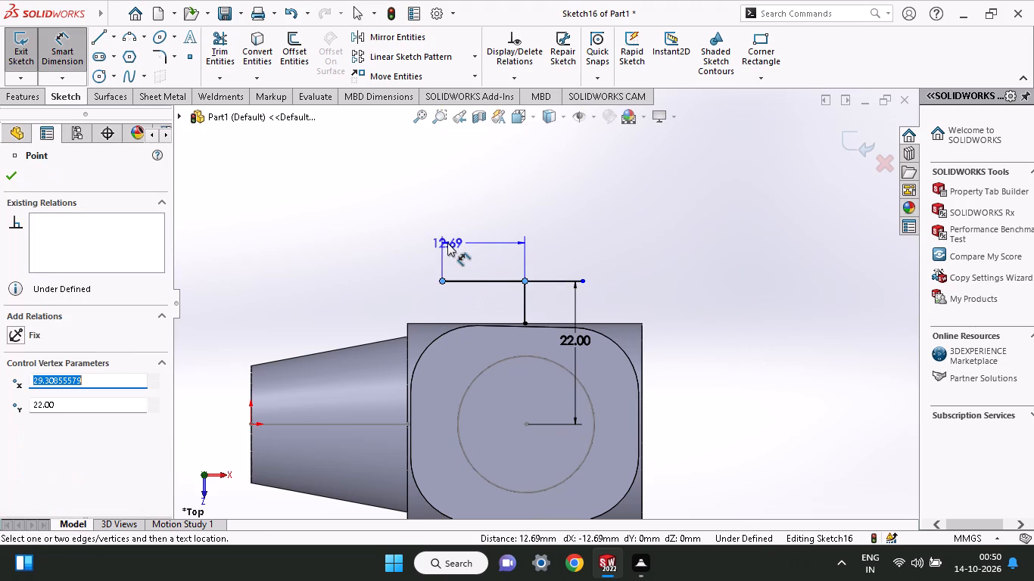
pyautogui.click(454, 219)
pyautogui.write('31/2')
pyautogui.press('Return')
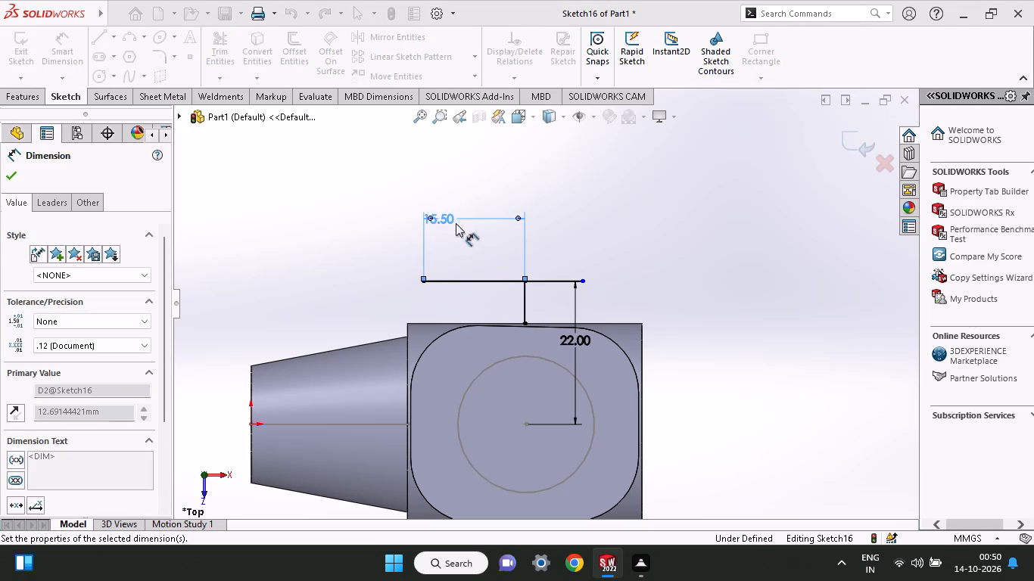
pyautogui.click(584, 283)
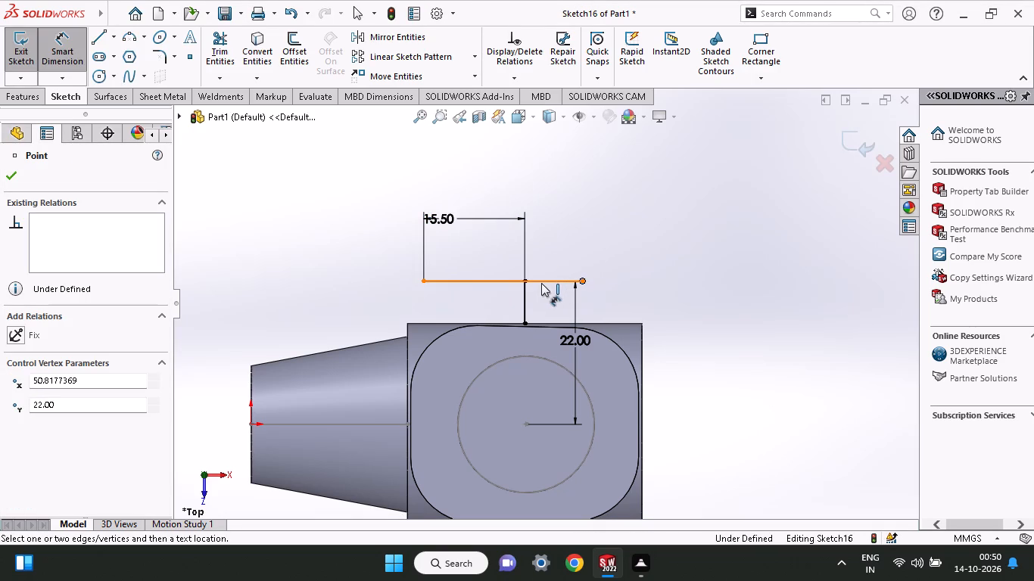
pyautogui.click(519, 281)
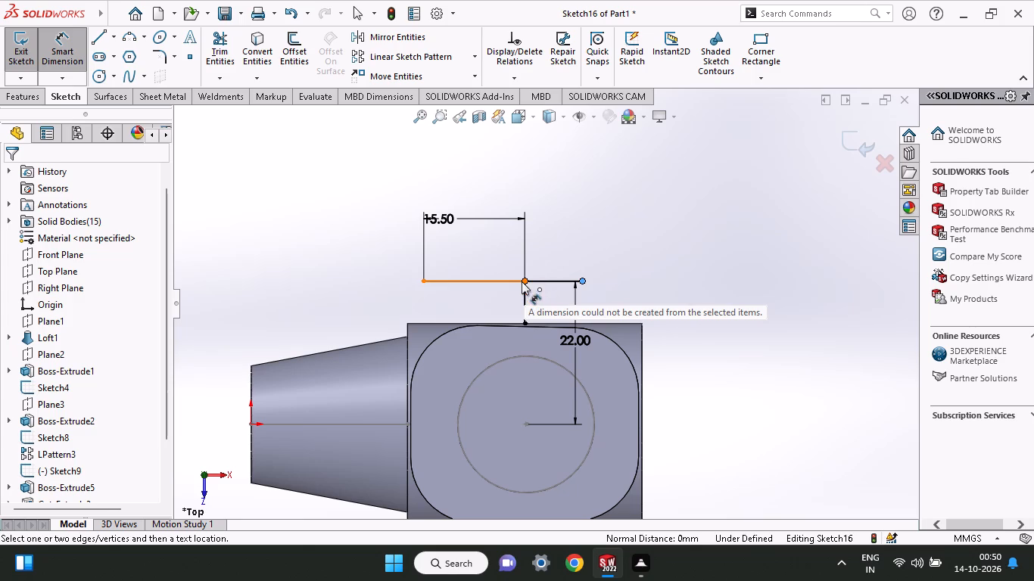
pyautogui.click(522, 281)
pyautogui.click(556, 220)
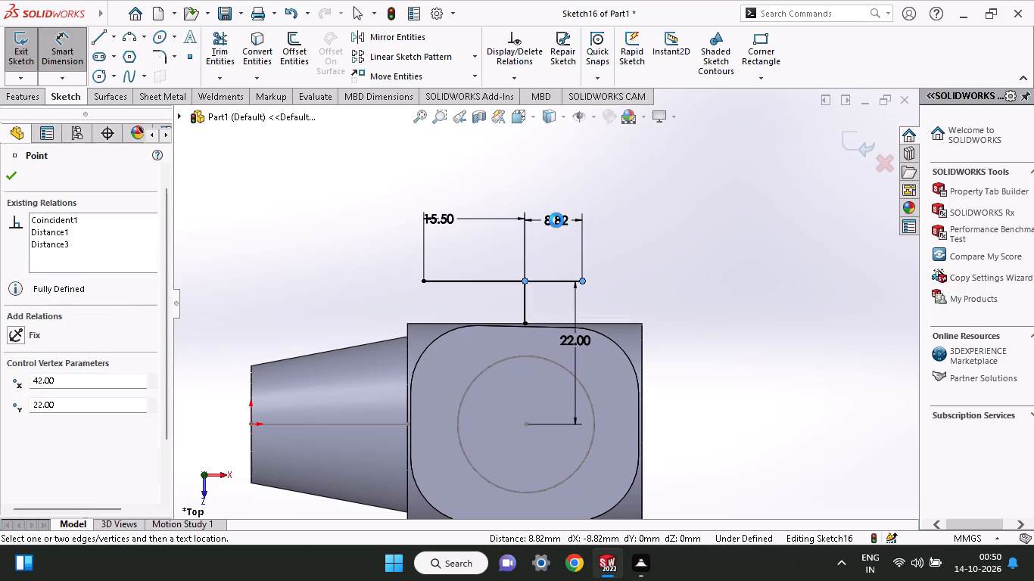
pyautogui.write('31/2')
pyautogui.press('Return')
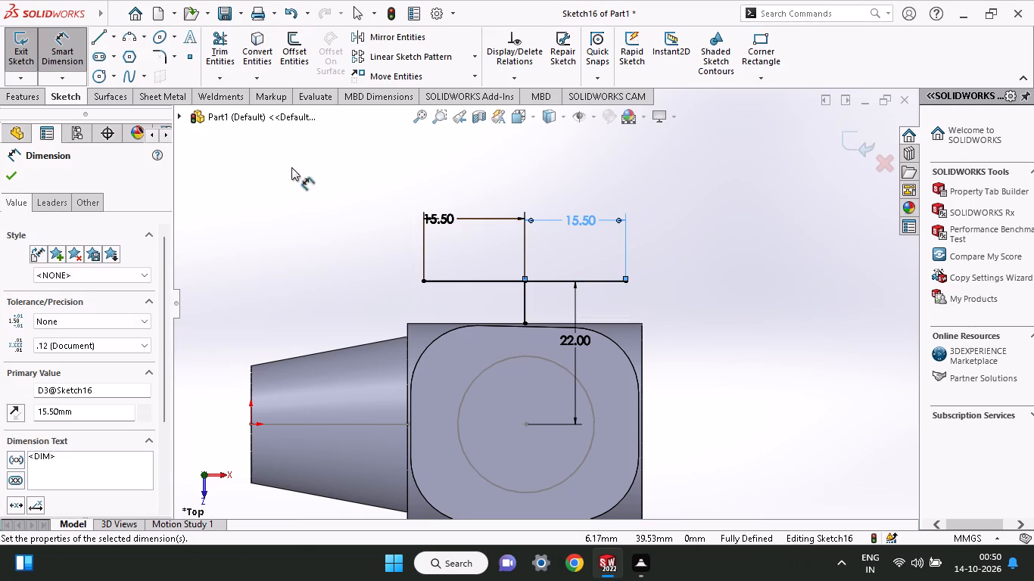
# Draw lines from both ends of the horizontal line to the body edge and along it, closing the rectangular profile.
pyautogui.click(98, 38)
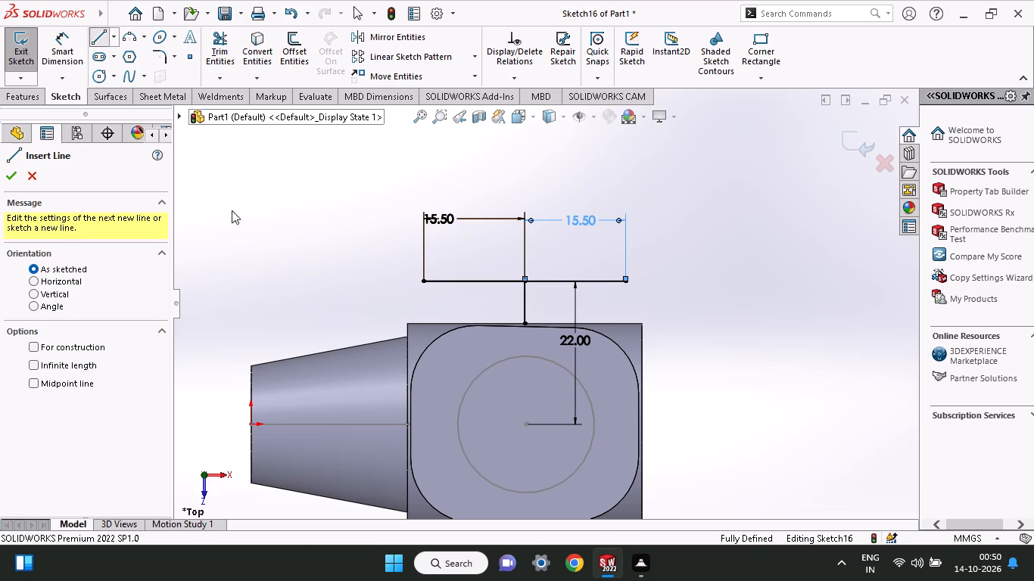
pyautogui.click(425, 285)
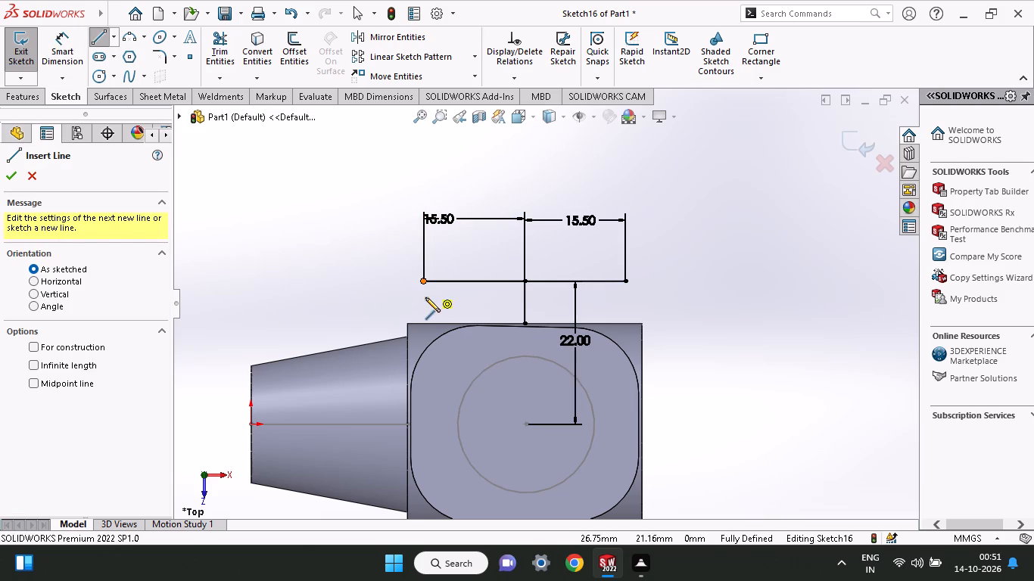
pyautogui.click(422, 324)
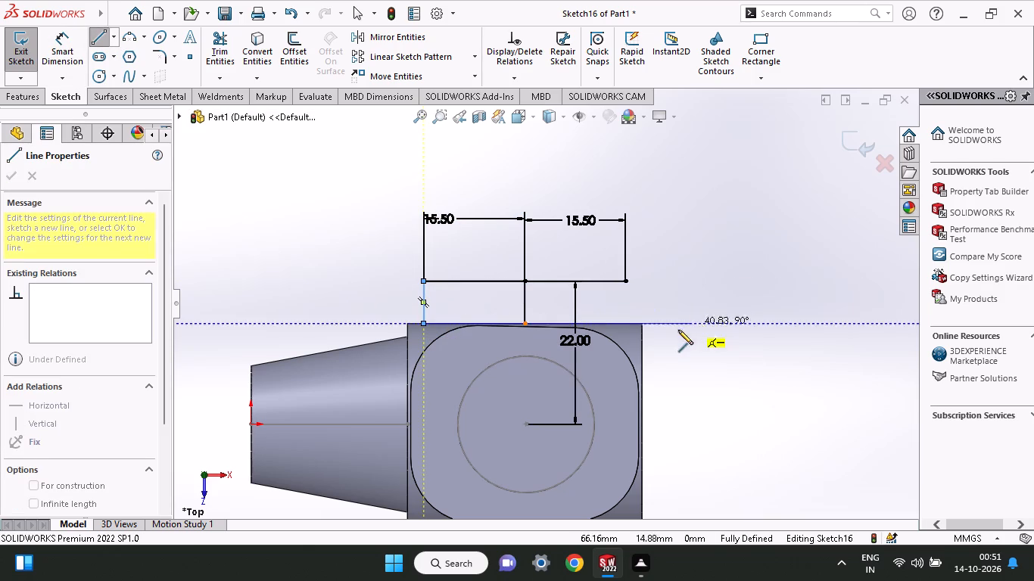
pyautogui.click(628, 324)
pyautogui.click(624, 282)
pyautogui.rightClick(659, 288)
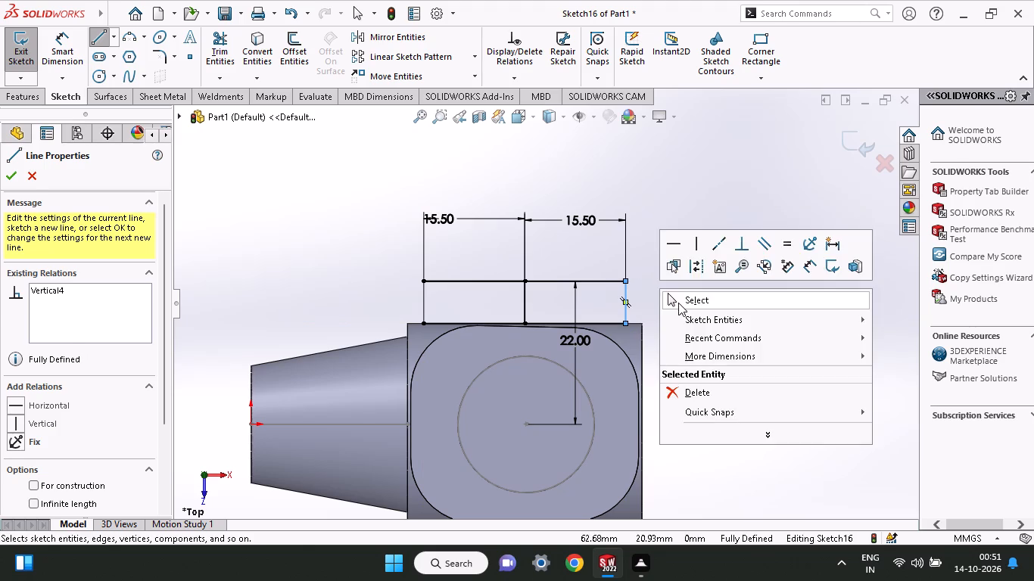
pyautogui.click(678, 303)
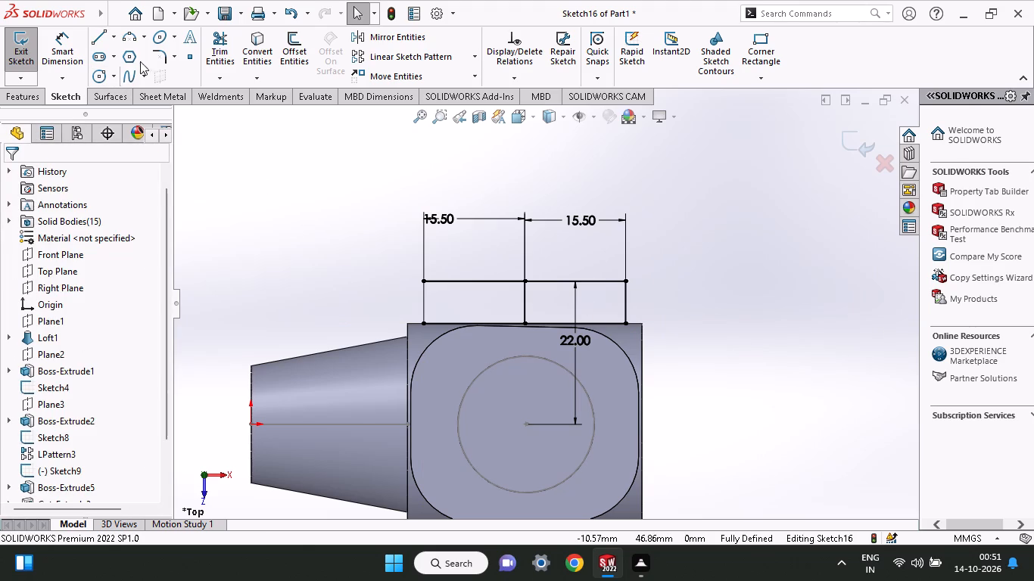
# Round the two outer corners of the rectangular profile with 3 mm sketch fillets.
pyautogui.click(156, 53)
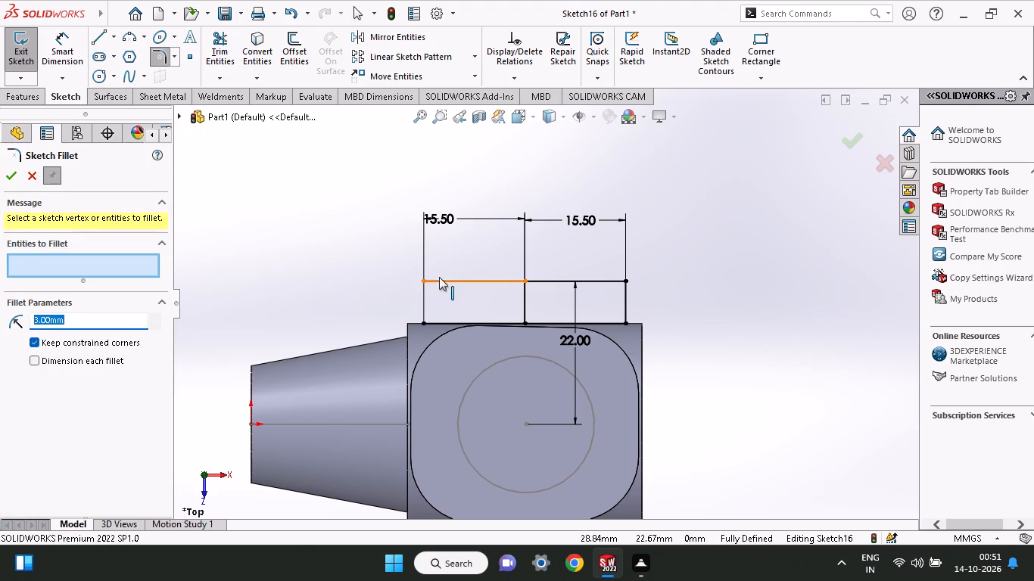
pyautogui.click(439, 277)
pyautogui.click(422, 290)
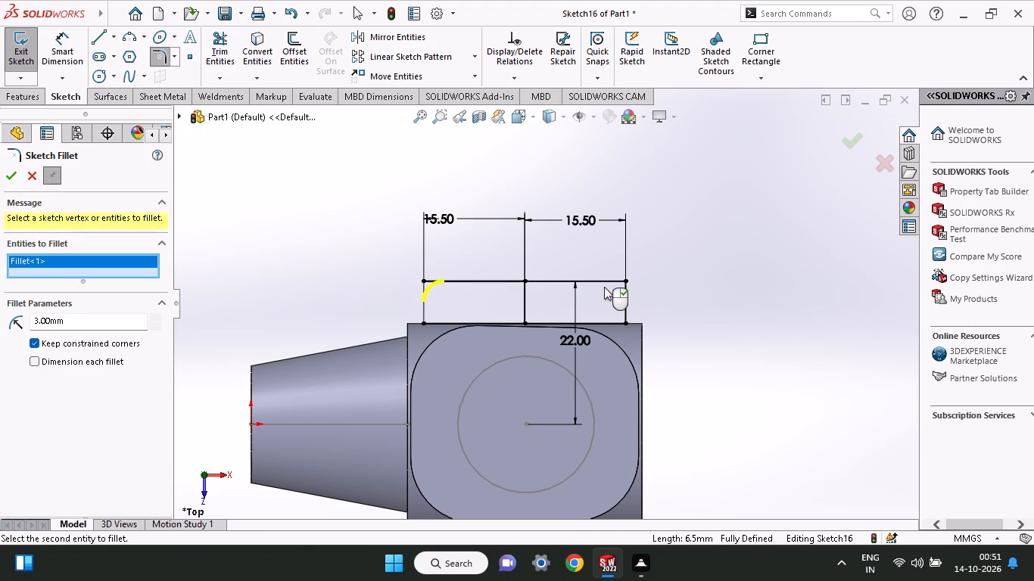
pyautogui.click(606, 278)
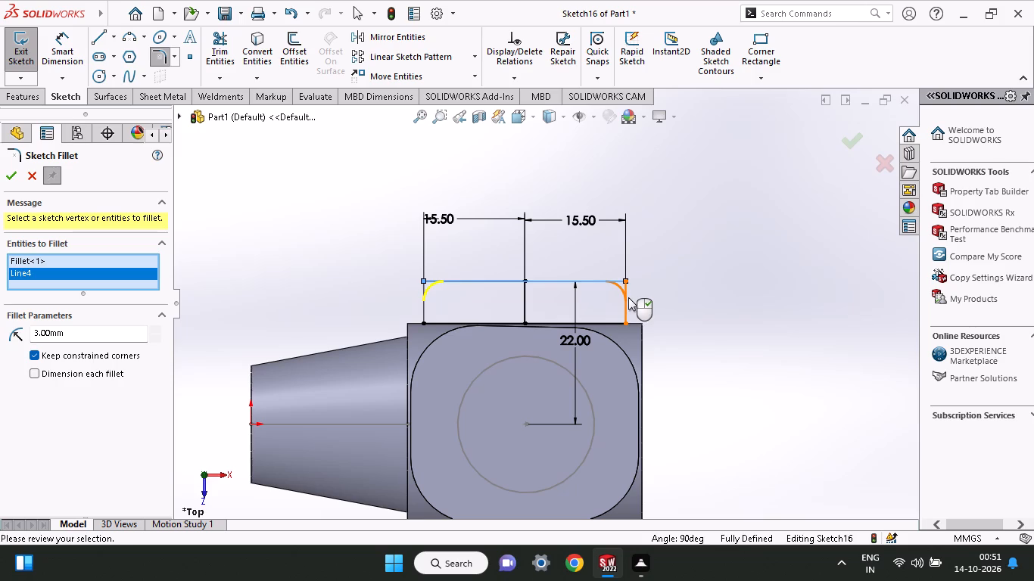
pyautogui.click(628, 297)
pyautogui.click(12, 169)
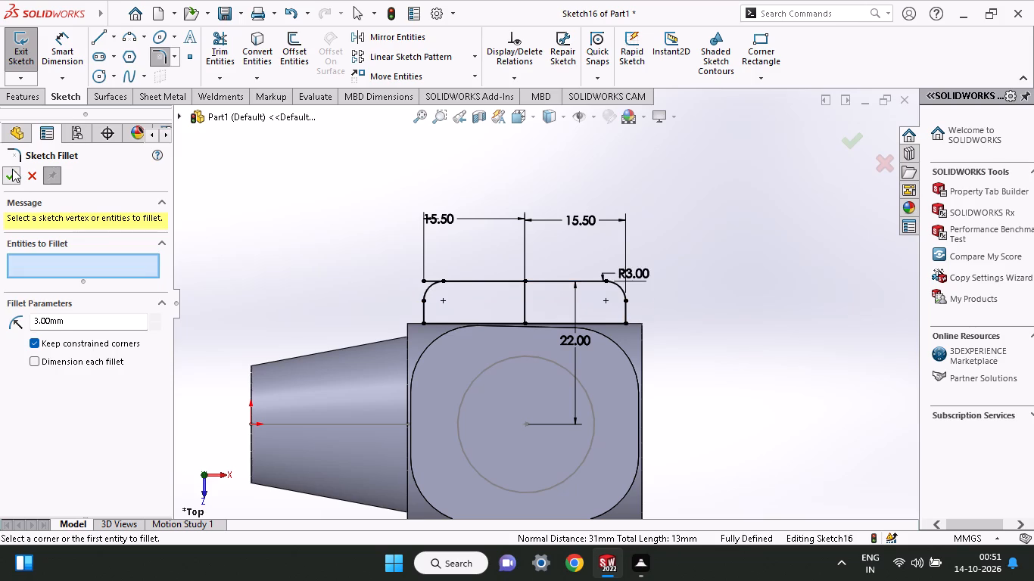
# Trim the leftover corner outside the fillet on the tapered-end side of the profile.
pyautogui.click(217, 52)
pyautogui.moveTo(441, 259); pyautogui.dragTo(425, 282)
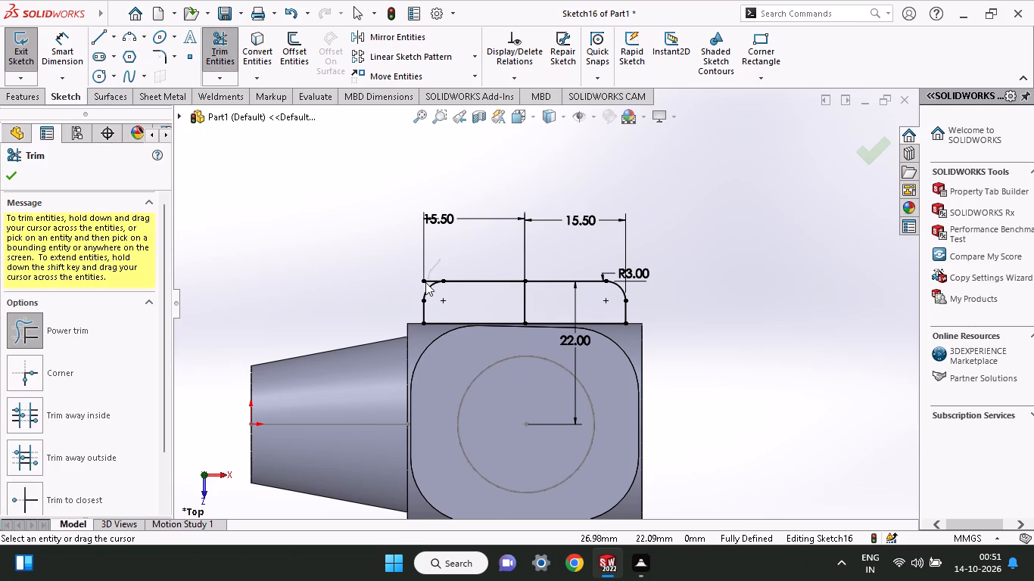
pyautogui.moveTo(425, 282); pyautogui.dragTo(420, 290)
pyautogui.scroll(-1, 425, 284)
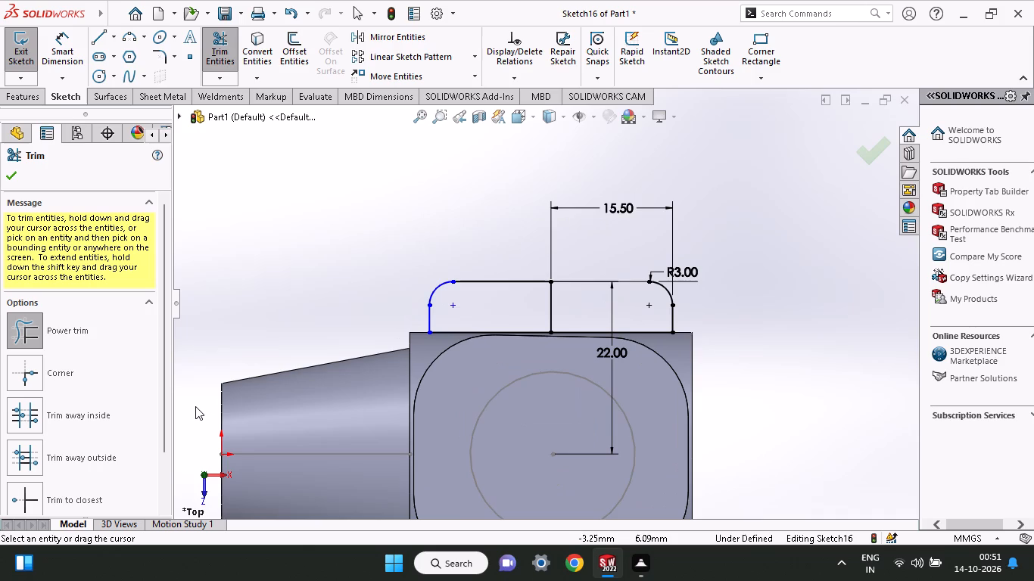
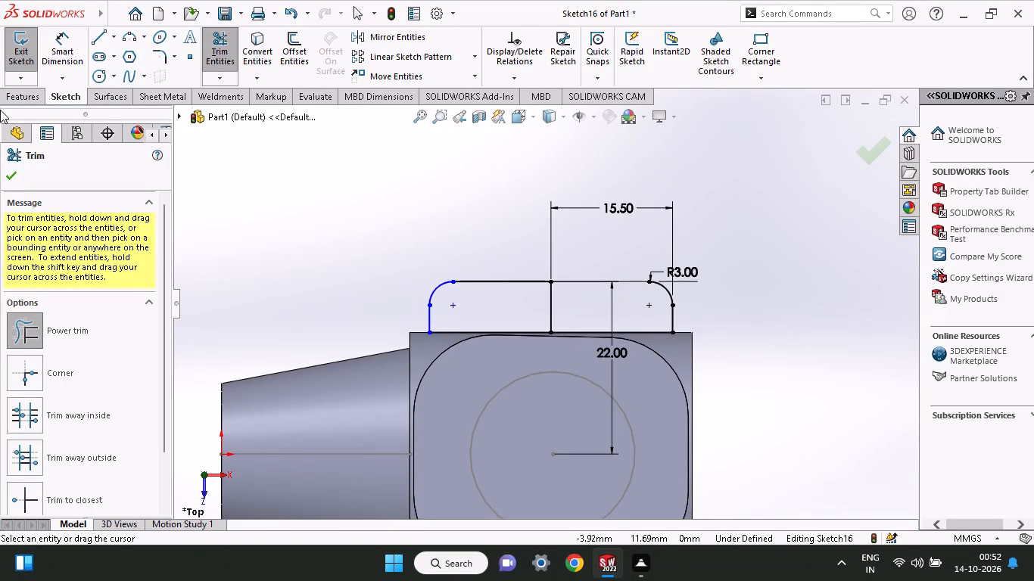
# Close the rounded tab profile with a 31 mm horizontal line along its base, between its two vertical side ends.
pyautogui.click(93, 33)
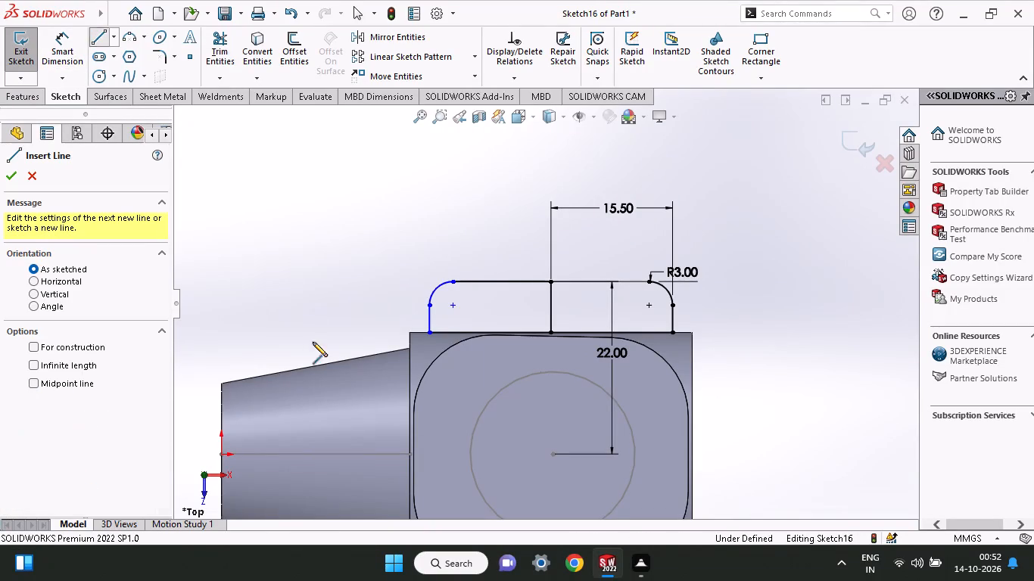
pyautogui.click(428, 334)
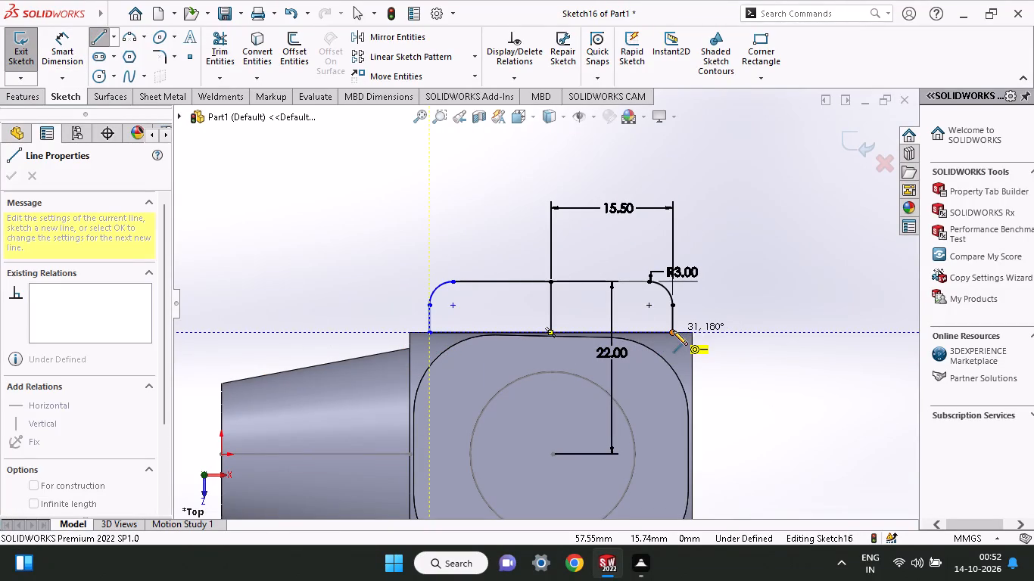
pyautogui.click(673, 331)
pyautogui.rightClick(725, 302)
pyautogui.click(756, 313)
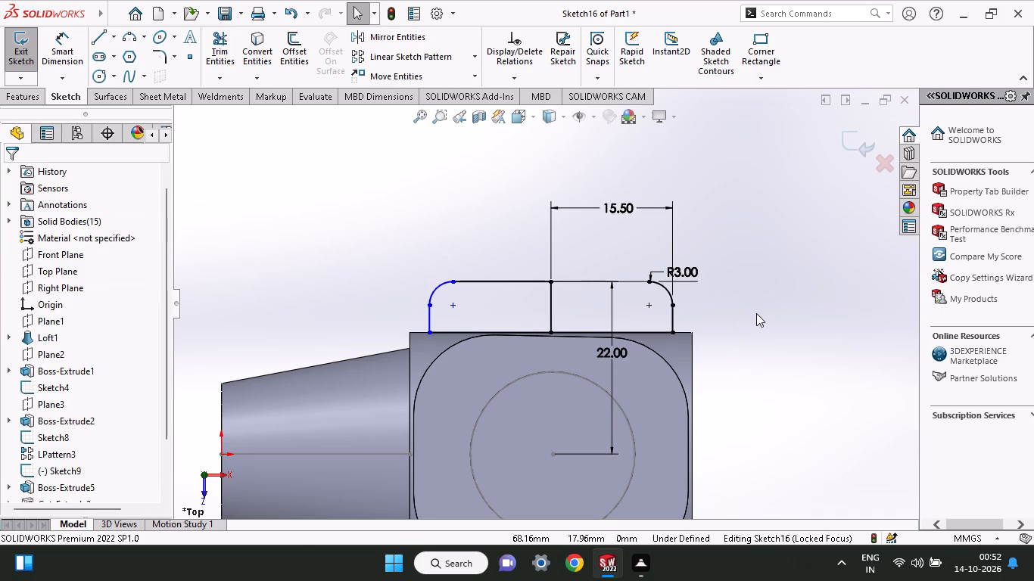
# Extrude both regions of the rounded tab profile 1 mm as a mid-plane boss with merged result.
pyautogui.click(34, 100)
pyautogui.click(30, 46)
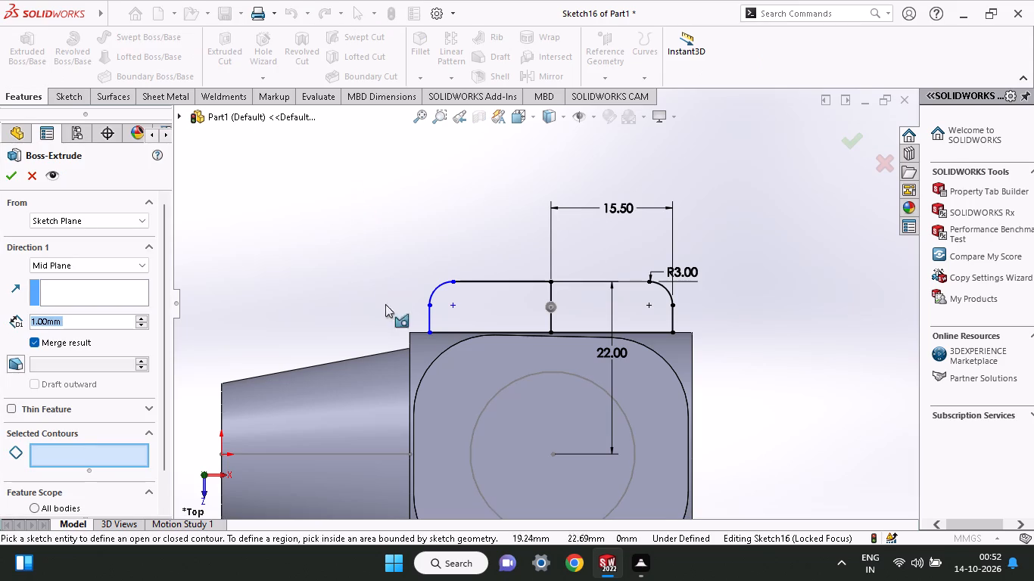
pyautogui.click(469, 320)
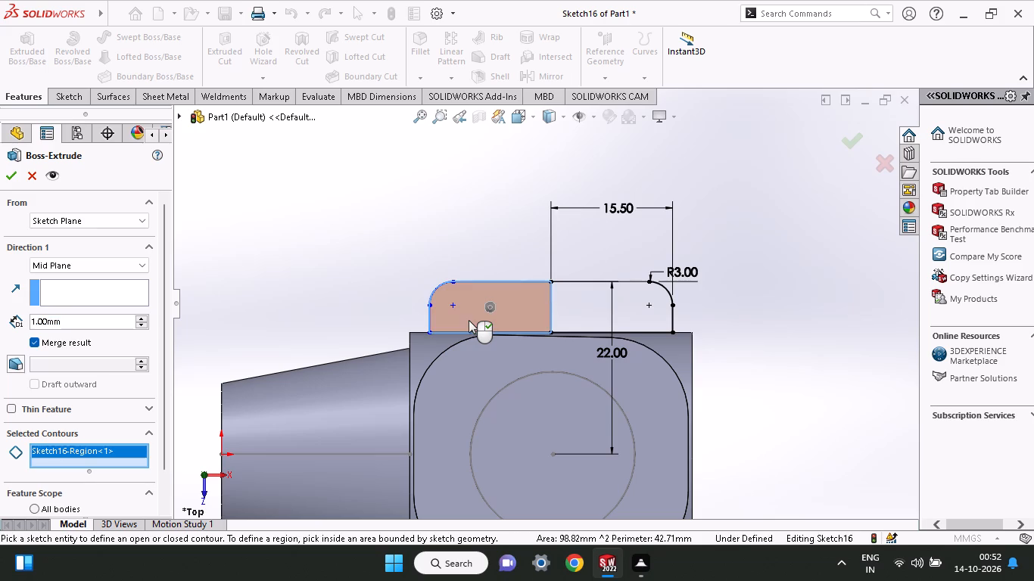
pyautogui.click(579, 310)
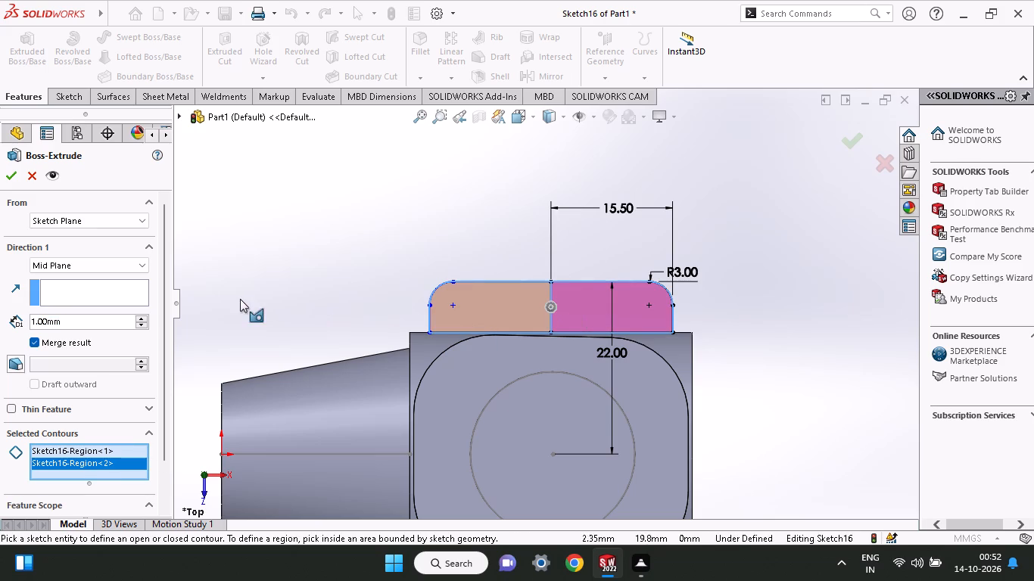
pyautogui.moveTo(281, 288); pyautogui.dragTo(308, 473, button='middle')
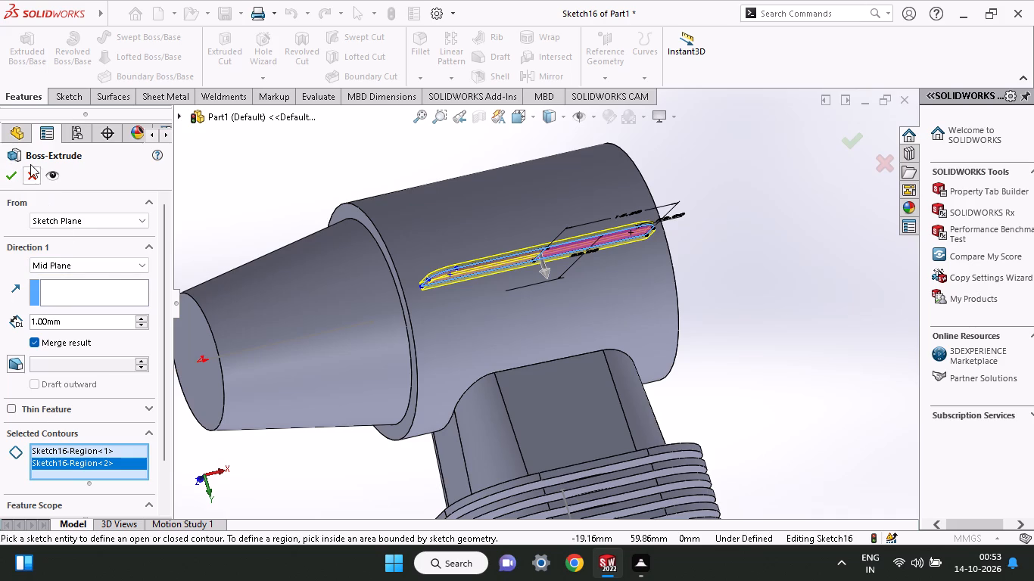
pyautogui.click(18, 167)
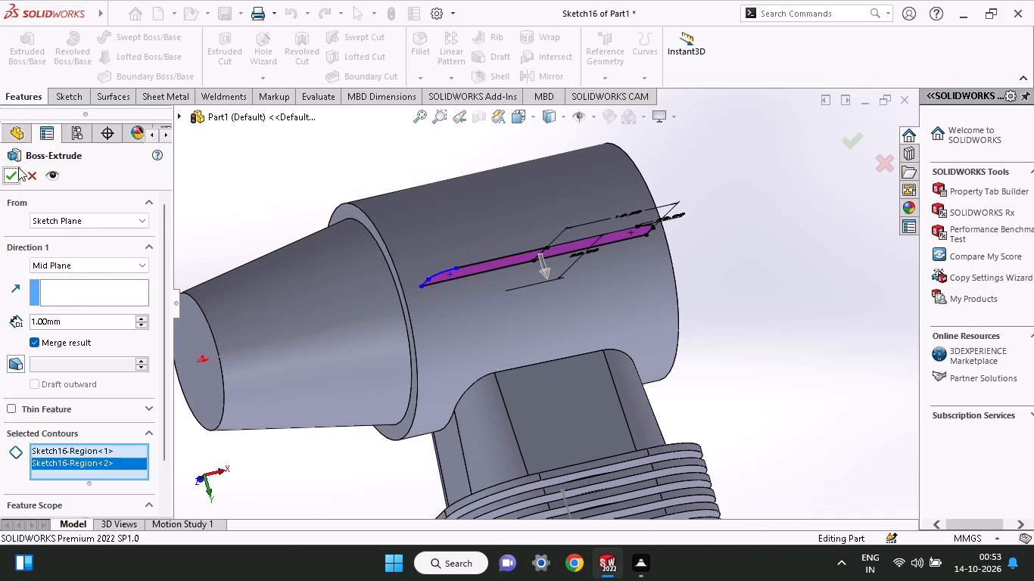
# Examine the two thin rounded tabs on opposite sides of the cylindrical body from several angles.
pyautogui.moveTo(599, 371); pyautogui.dragTo(578, 189, button='middle')
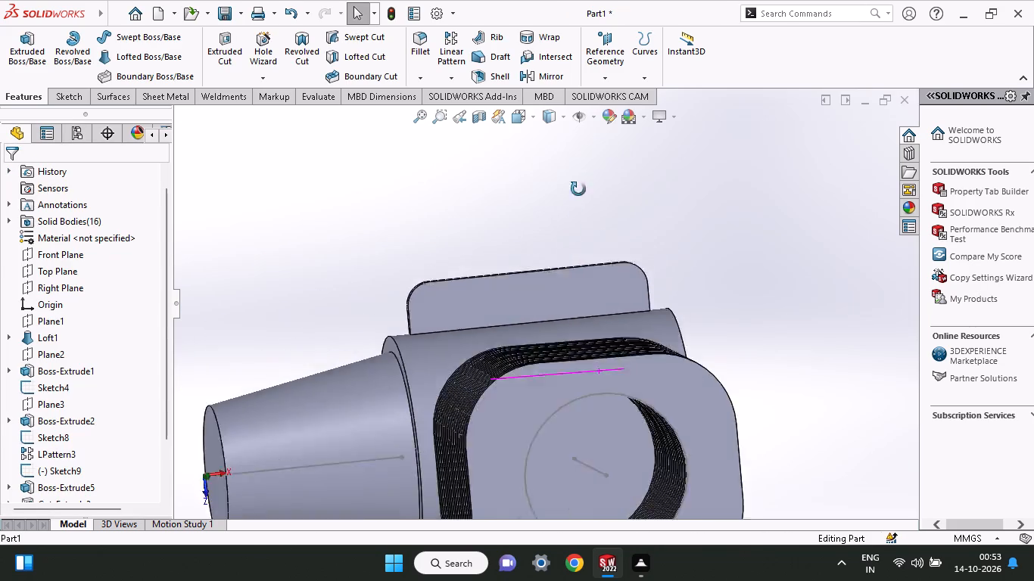
pyautogui.moveTo(578, 189); pyautogui.dragTo(584, 215, button='middle')
pyautogui.keyDown('ctrl'); pyautogui.scroll(1, 584, 215); pyautogui.keyUp('ctrl')
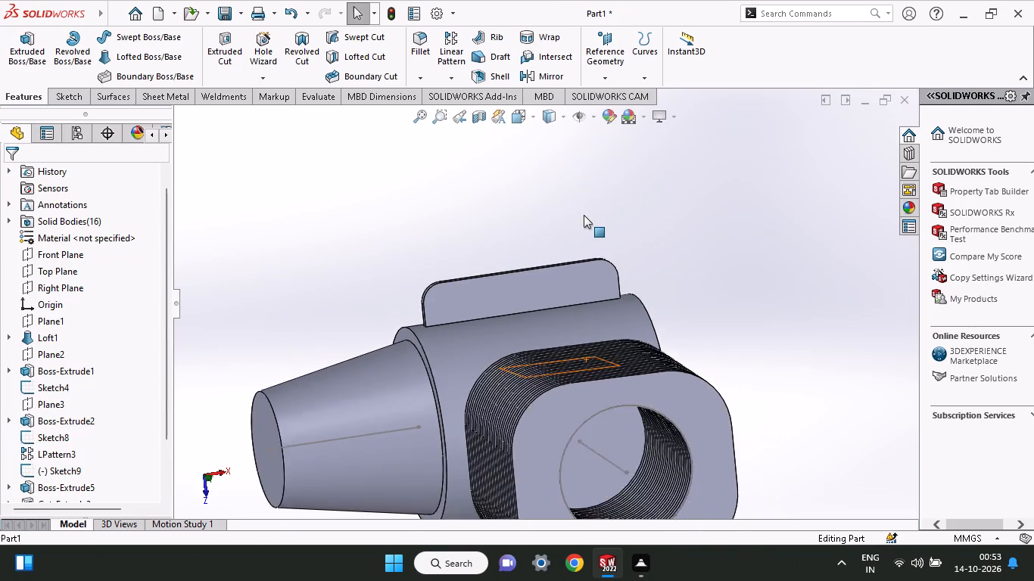
pyautogui.keyDown('ctrl'); pyautogui.scroll(1, 584, 215); pyautogui.keyUp('ctrl')
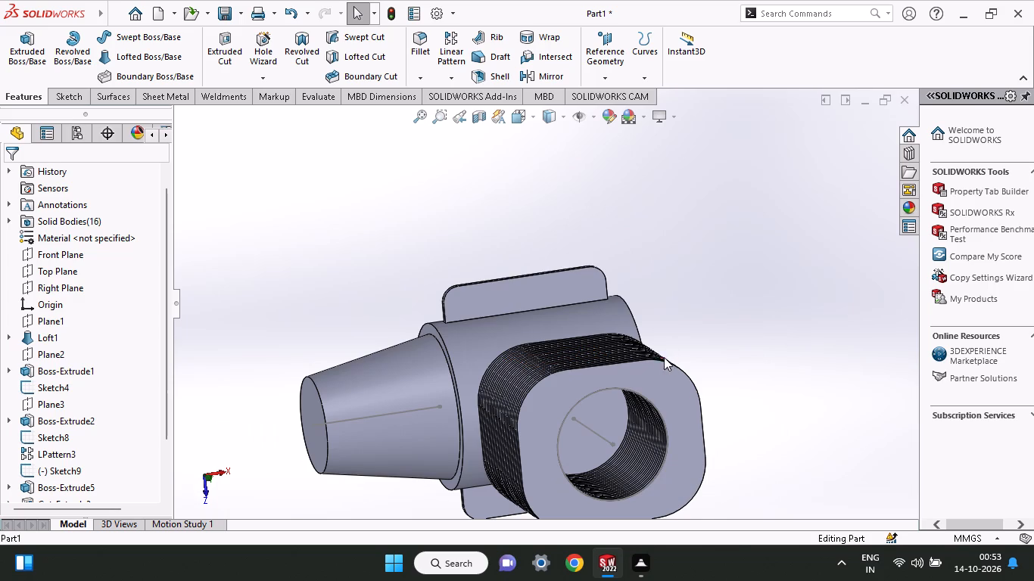
pyautogui.moveTo(752, 403); pyautogui.dragTo(741, 421, button='middle')
pyautogui.keyDown('ctrl'); pyautogui.scroll(1, 741, 421); pyautogui.keyUp('ctrl')
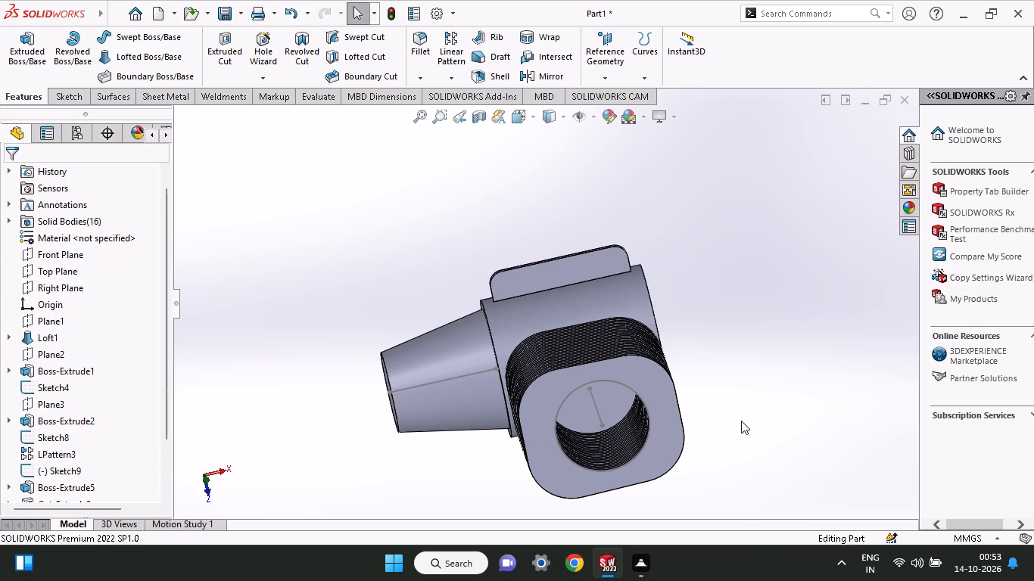
pyautogui.scroll(1, 783, 385)
pyautogui.moveTo(783, 385); pyautogui.dragTo(789, 338, button='middle')
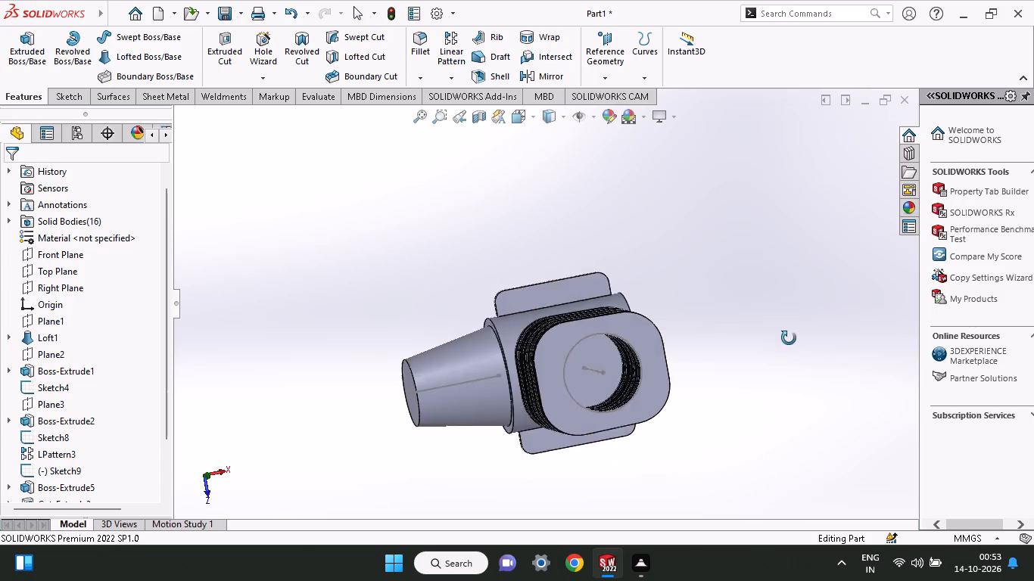
pyautogui.moveTo(789, 338); pyautogui.dragTo(766, 321, button='middle')
pyautogui.moveTo(777, 378); pyautogui.dragTo(792, 403, button='middle')
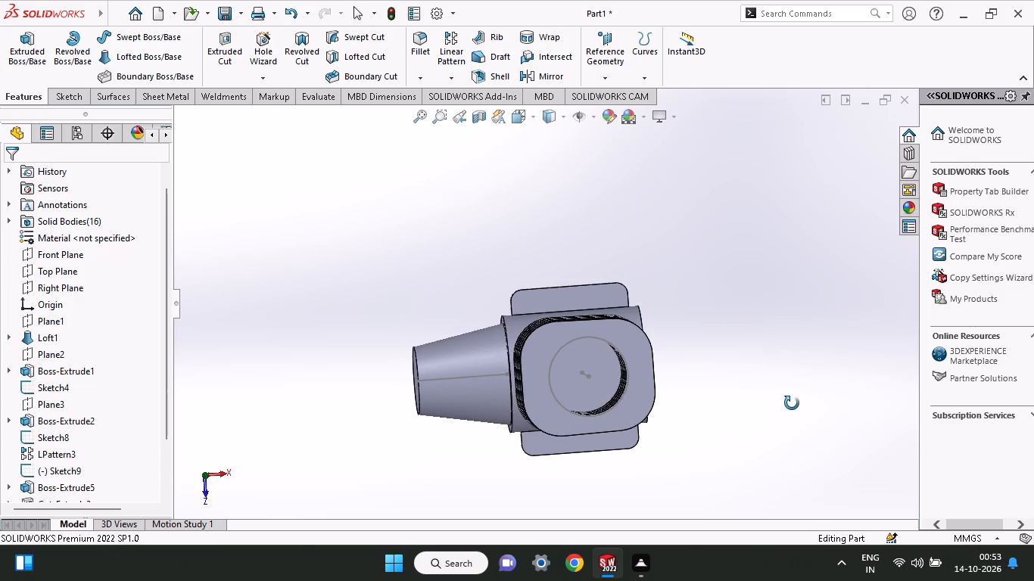
pyautogui.moveTo(792, 403); pyautogui.dragTo(734, 386, button='middle')
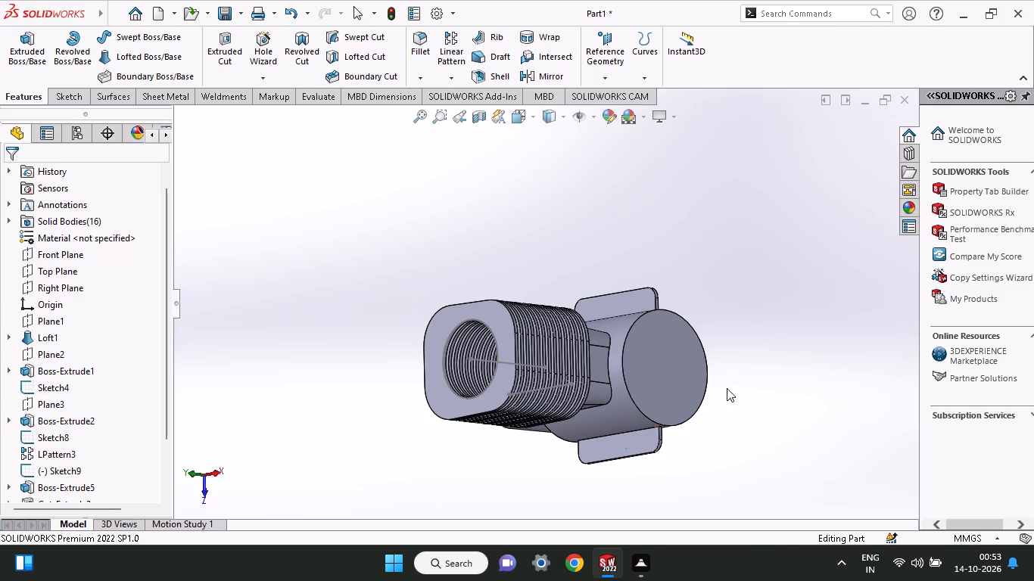
# Start a sketch on the flat face of the thin tab opposite the newly extruded one.
pyautogui.click(608, 440)
pyautogui.scroll(-1, 659, 415)
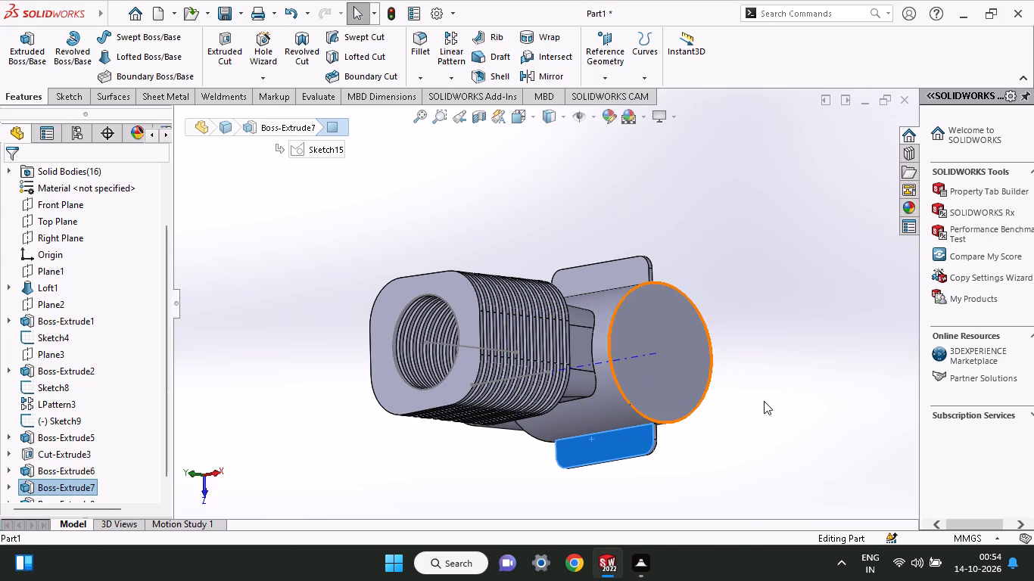
pyautogui.click(764, 401)
pyautogui.click(635, 440)
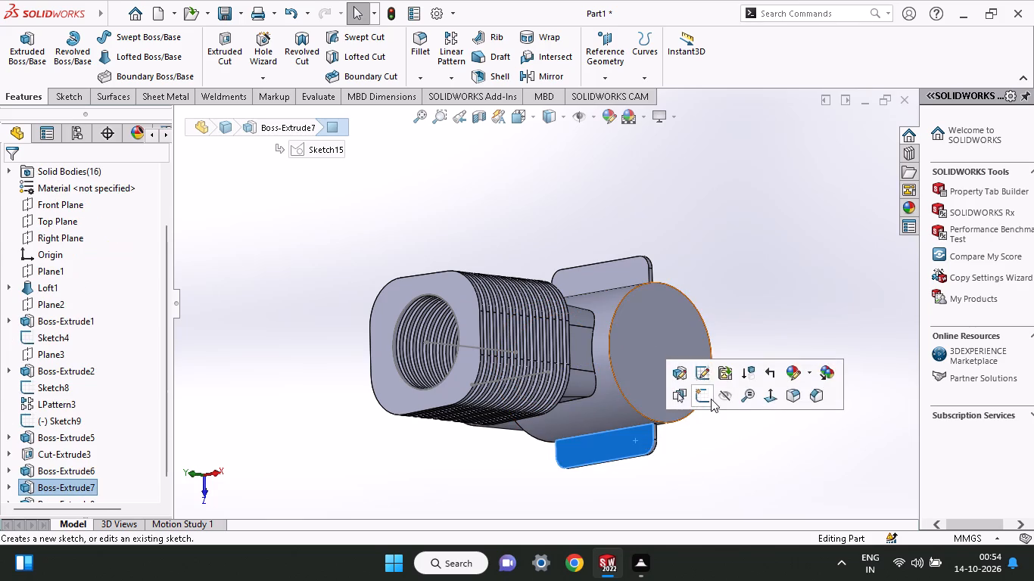
pyautogui.click(711, 399)
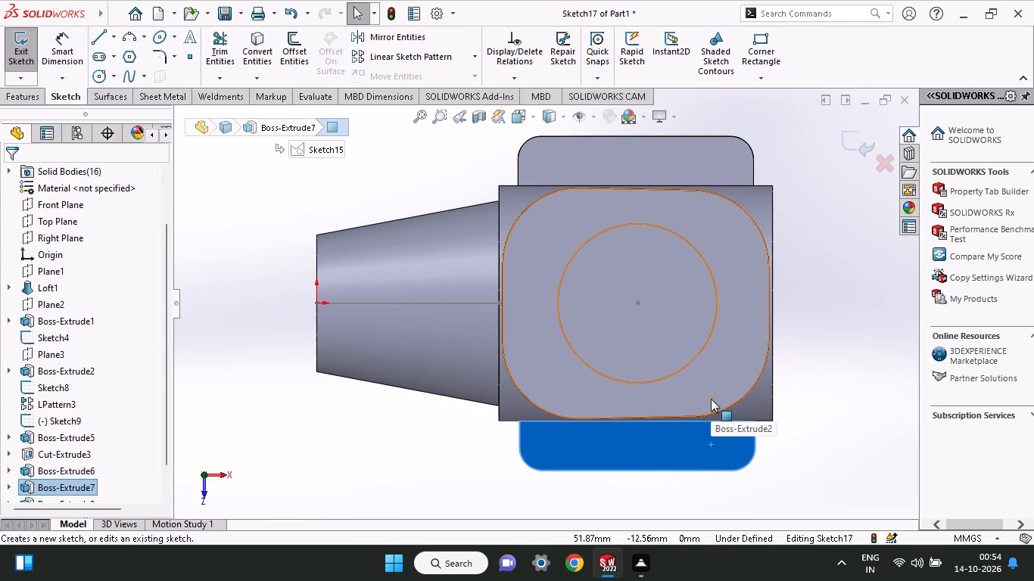
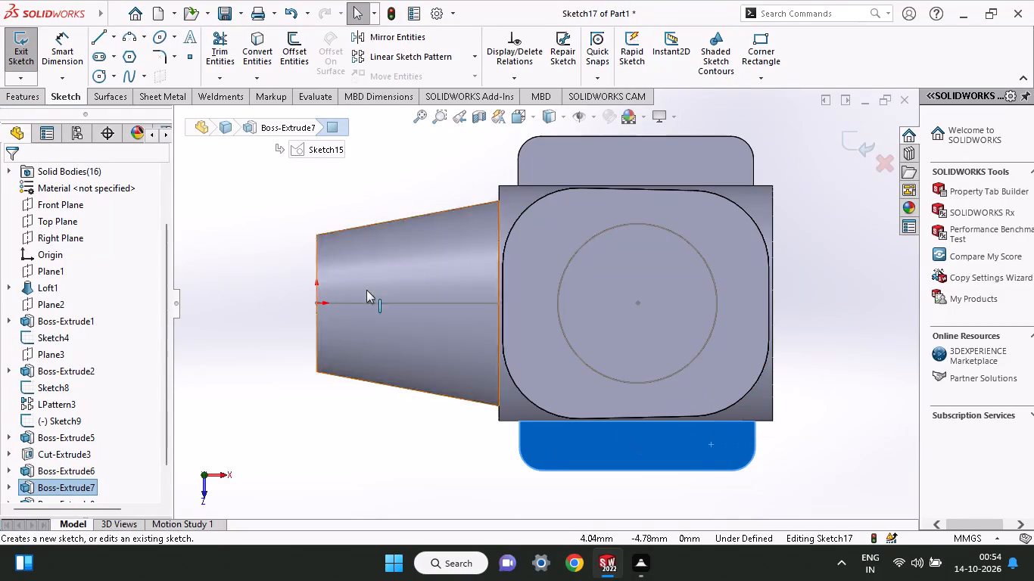
# Sketch a 3 mm diameter circle on the tab, centred on the rounded corner nearest the tapered cone.
pyautogui.click(394, 428)
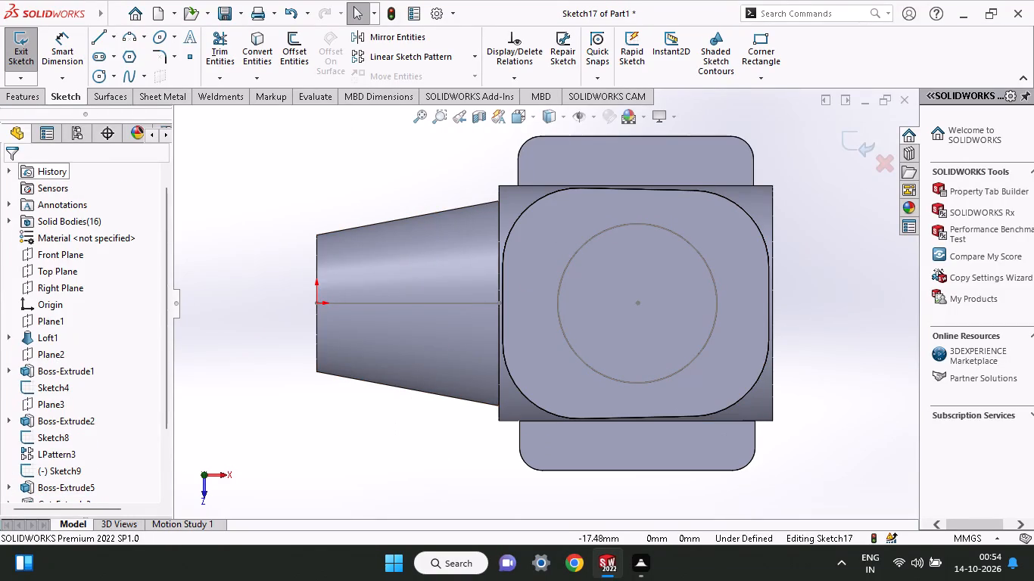
pyautogui.click(101, 70)
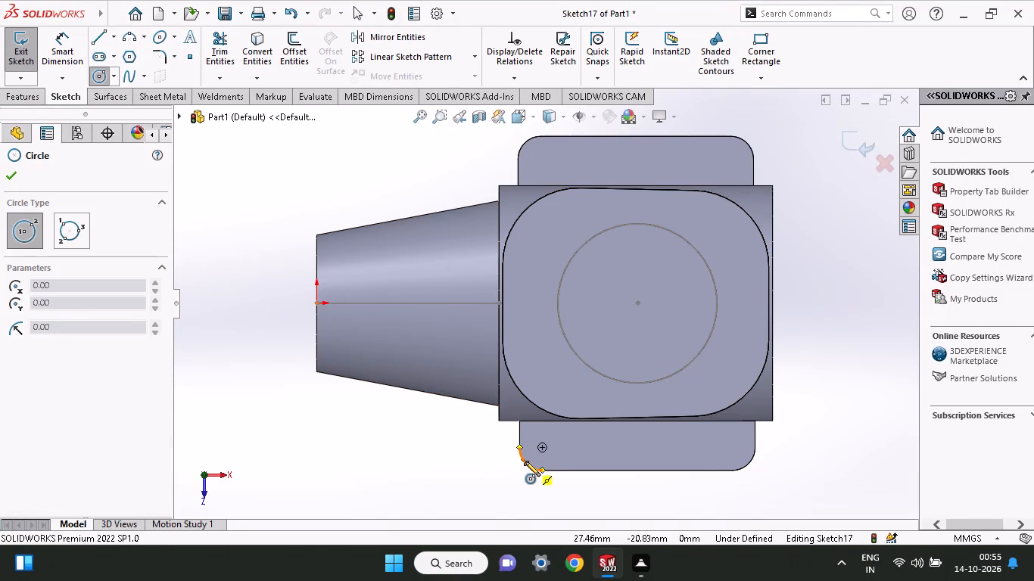
pyautogui.click(543, 446)
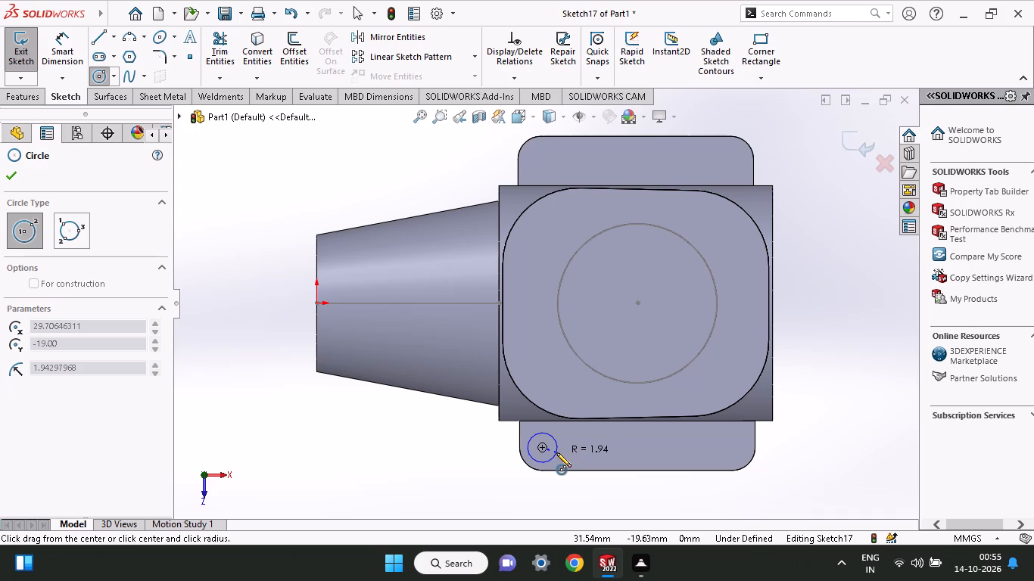
pyautogui.click(556, 452)
pyautogui.click(77, 61)
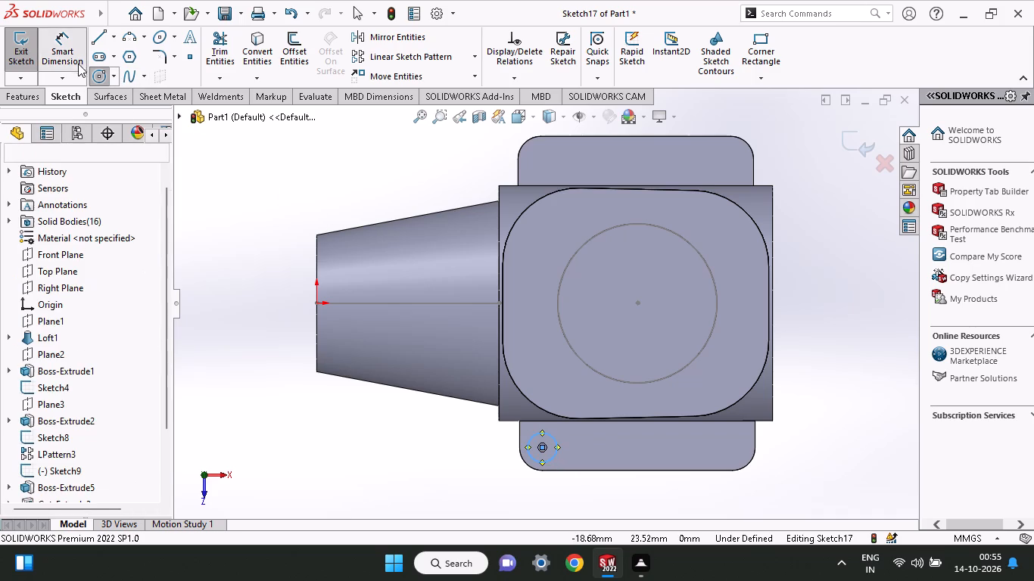
pyautogui.click(554, 459)
pyautogui.click(474, 466)
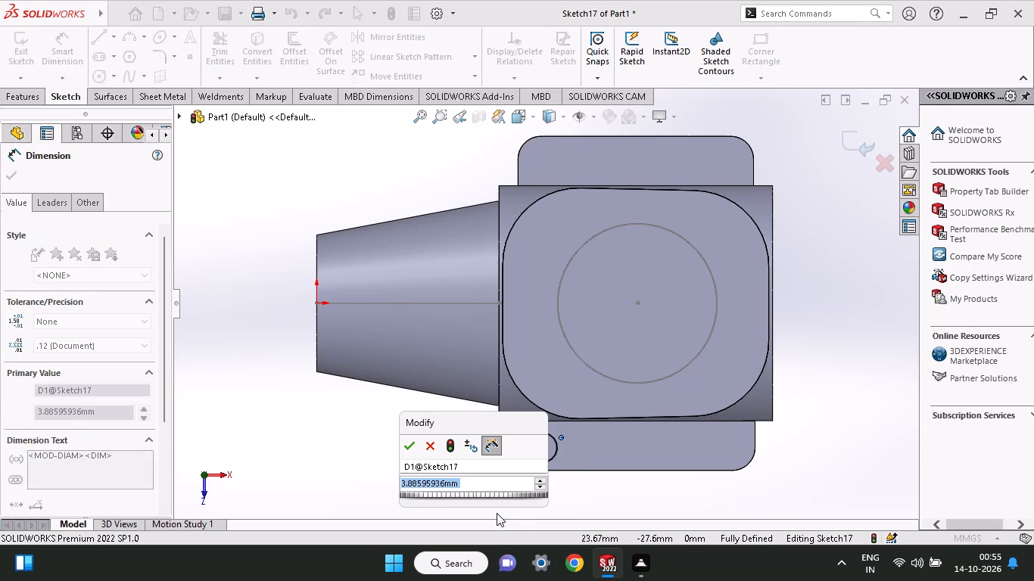
pyautogui.press('3')
pyautogui.press('Return')
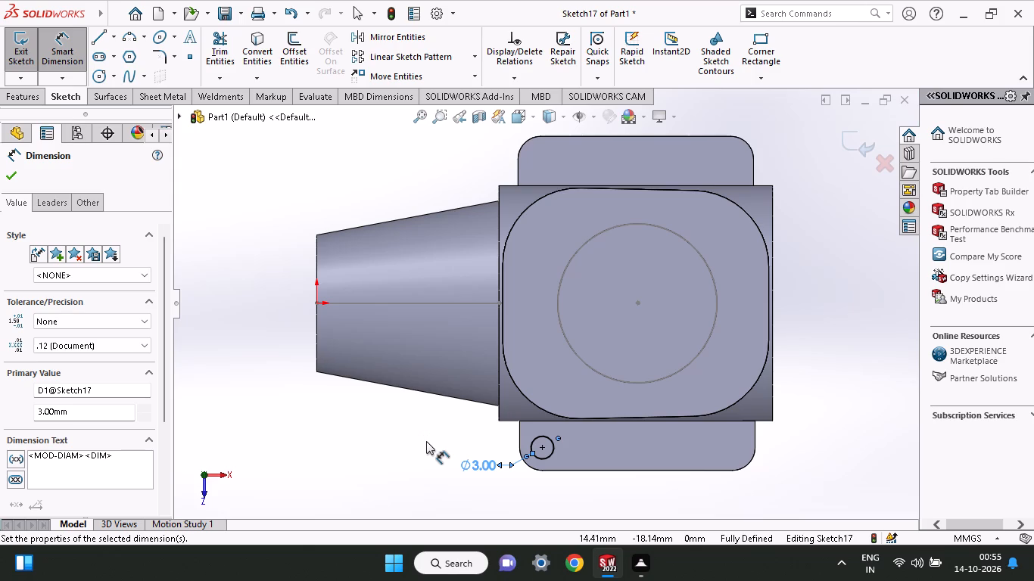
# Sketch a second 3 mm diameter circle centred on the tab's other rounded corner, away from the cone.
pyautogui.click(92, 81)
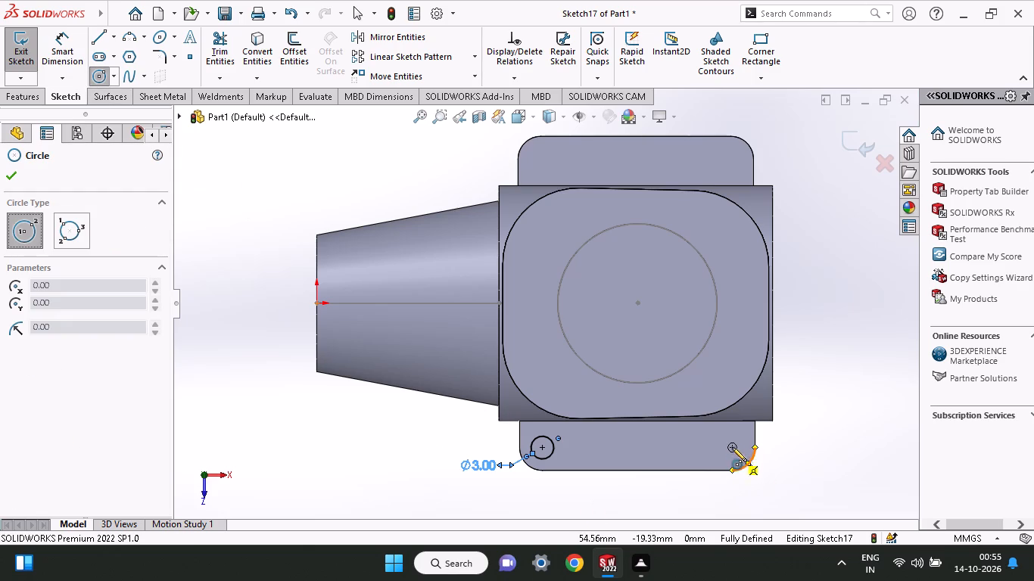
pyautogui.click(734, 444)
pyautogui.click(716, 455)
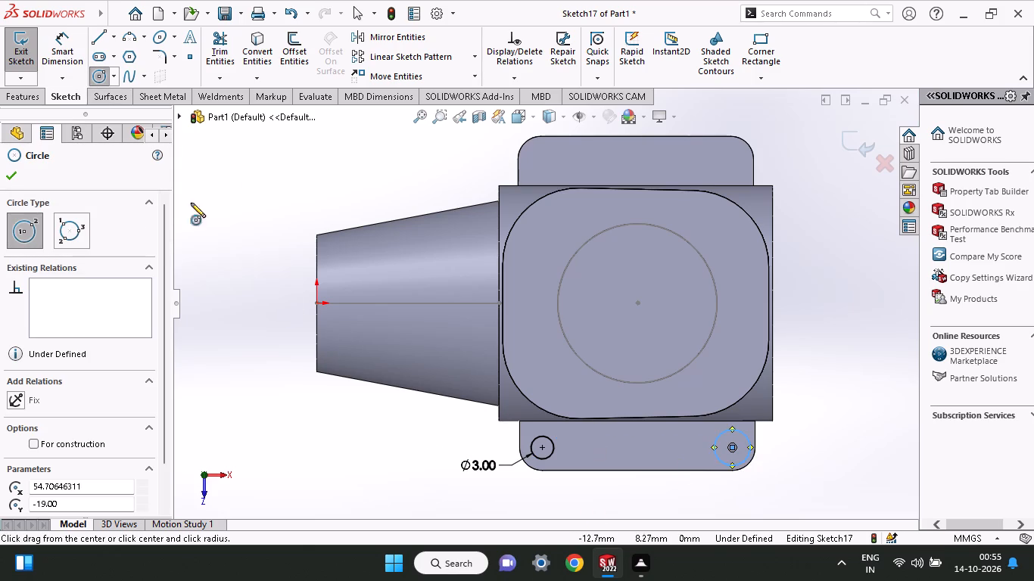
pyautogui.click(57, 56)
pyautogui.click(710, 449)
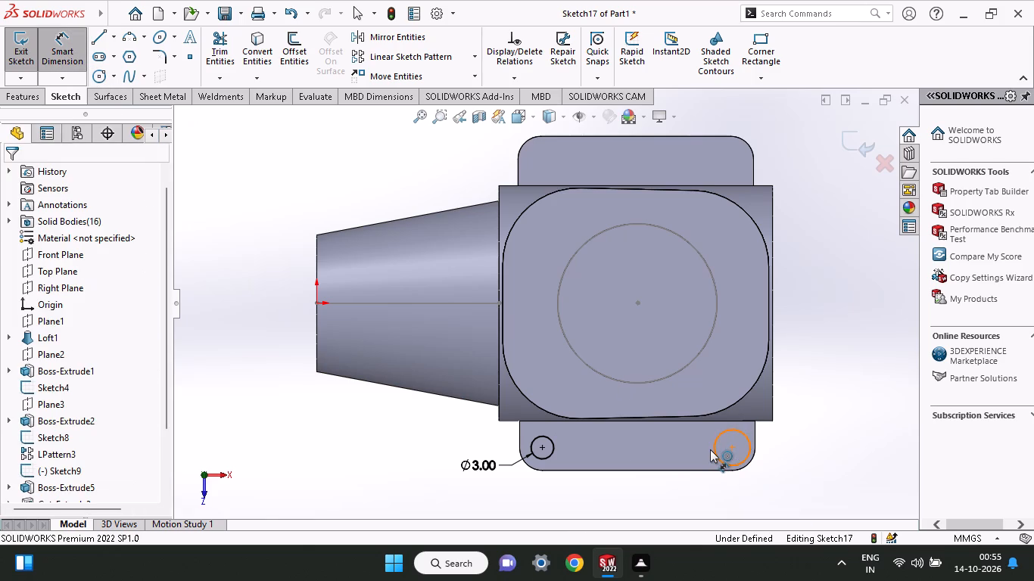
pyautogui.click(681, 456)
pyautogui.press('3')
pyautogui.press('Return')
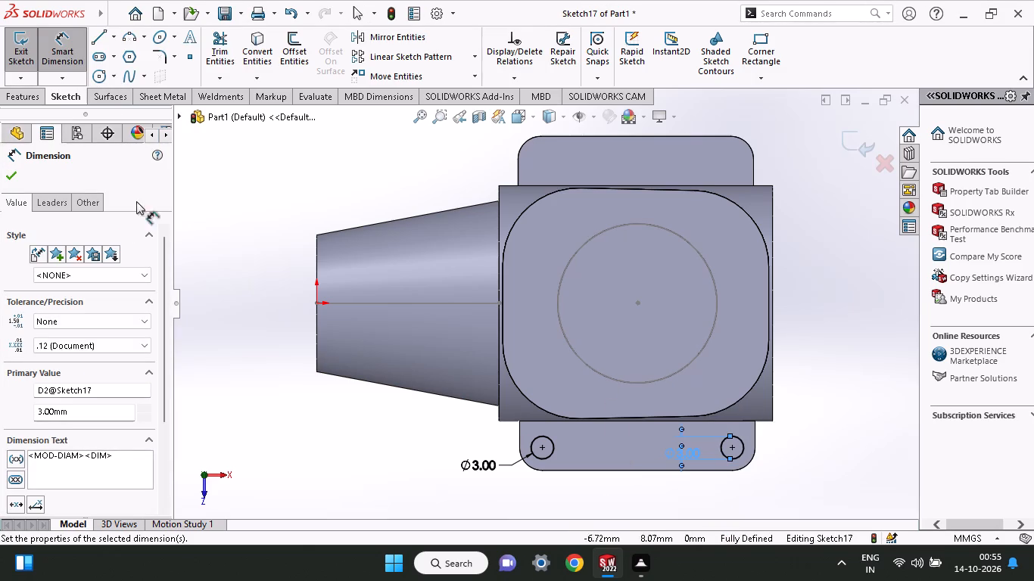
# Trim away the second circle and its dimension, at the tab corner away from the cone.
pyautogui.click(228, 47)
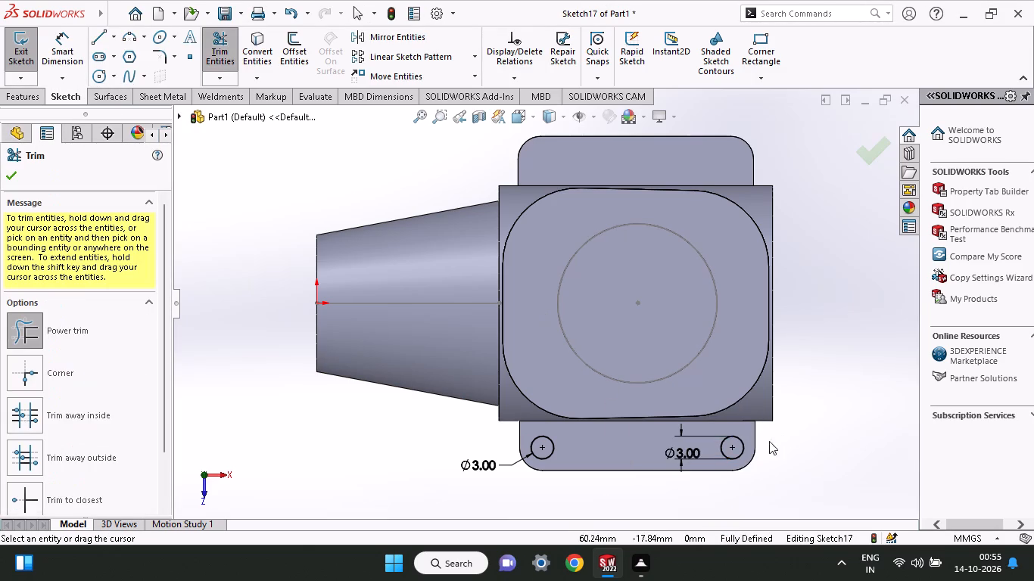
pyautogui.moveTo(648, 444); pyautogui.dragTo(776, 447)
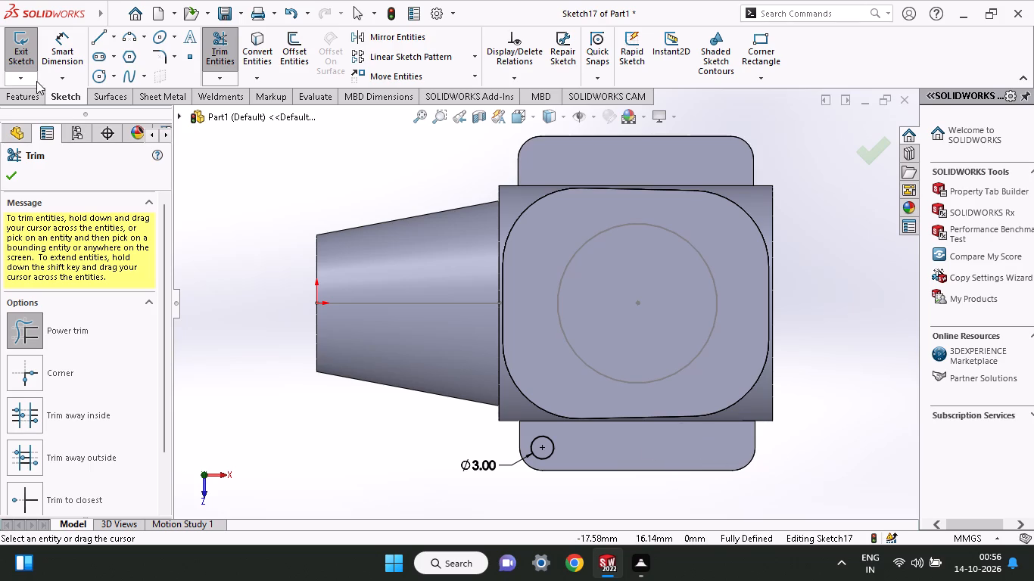
# Make an extruded cut into the tab from the 3 mm circle near the cone.
pyautogui.click(8, 99)
pyautogui.click(208, 54)
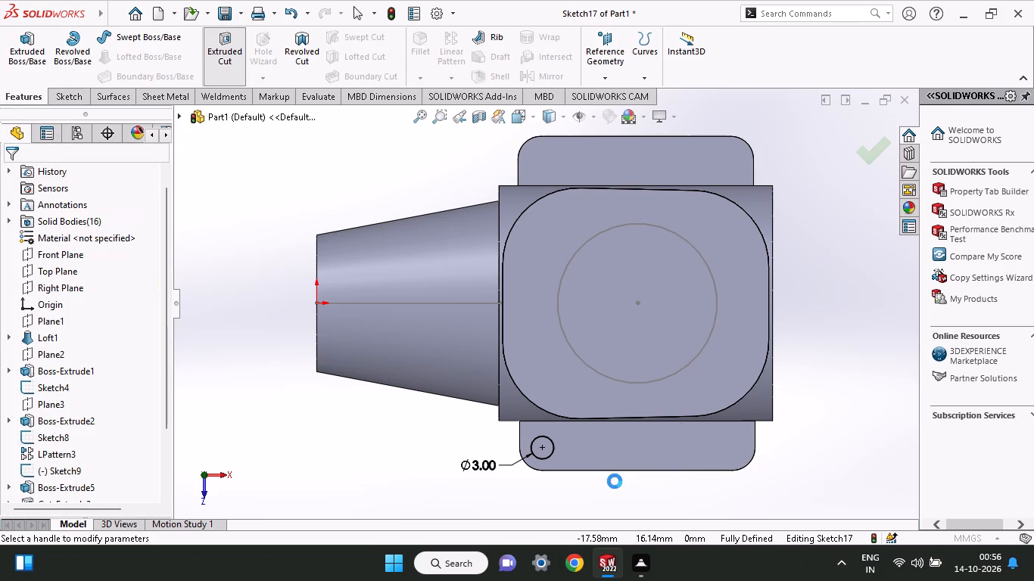
pyautogui.click(5, 172)
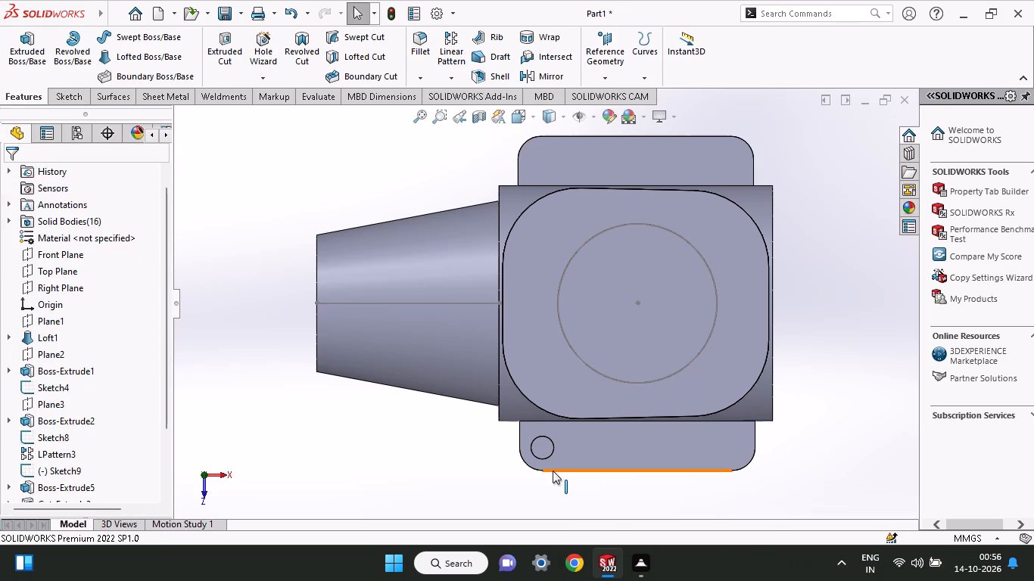
# Start a sketch on the floor of the circular recess and draw a concentric circle matching its 3 mm edge.
pyautogui.moveTo(553, 471); pyautogui.dragTo(560, 463, button='middle')
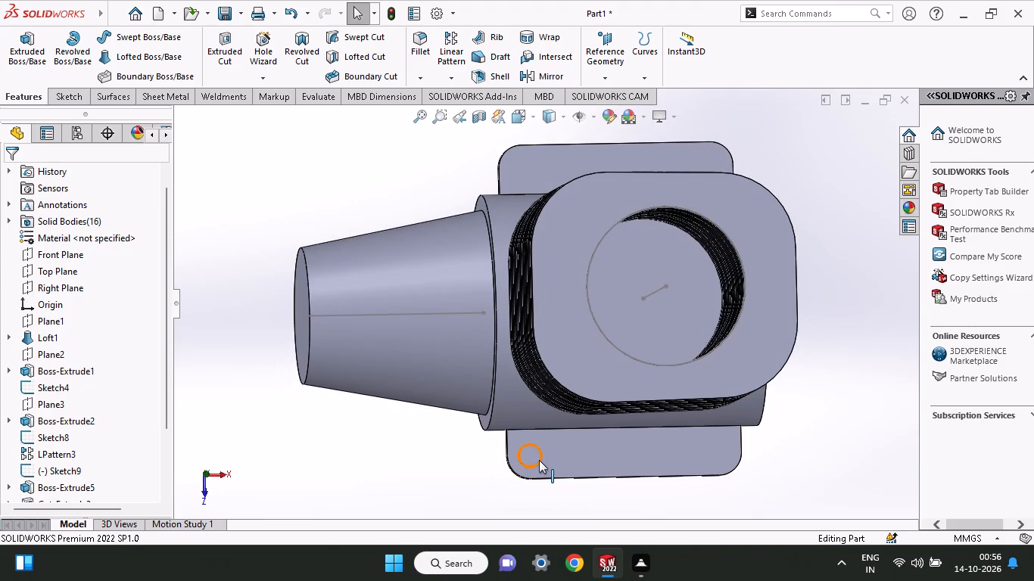
pyautogui.click(525, 458)
pyautogui.click(590, 423)
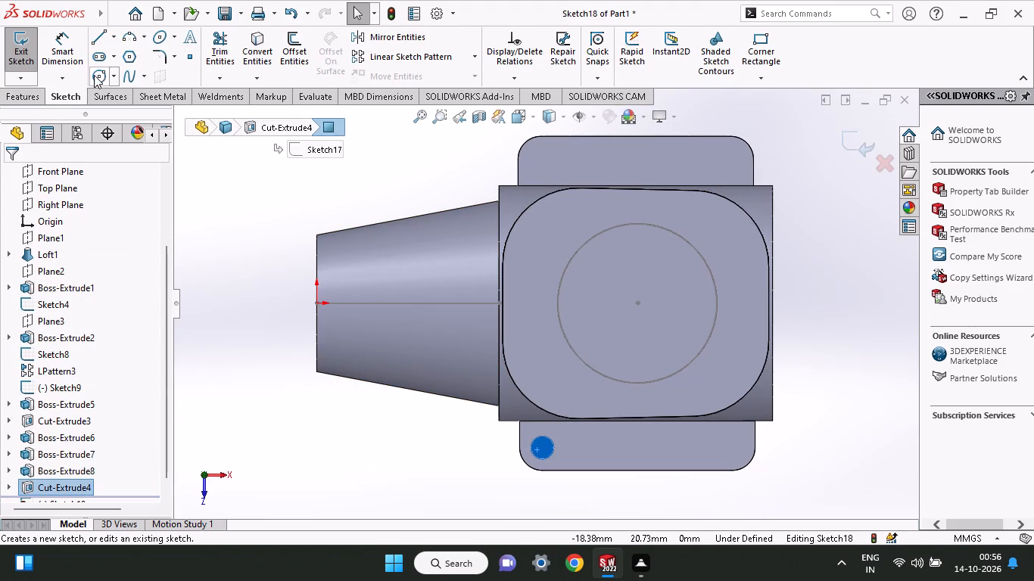
pyautogui.click(94, 75)
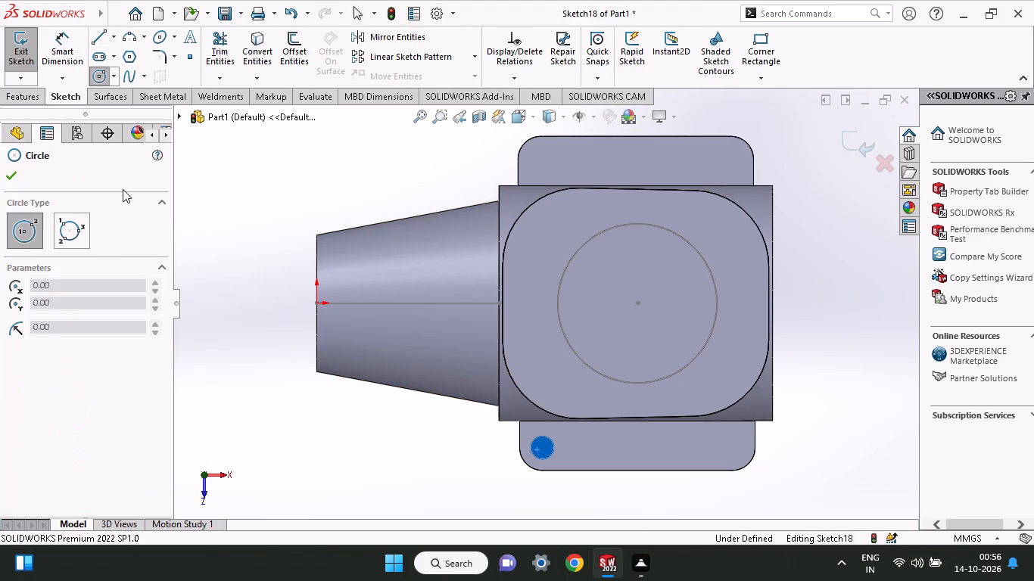
pyautogui.click(540, 448)
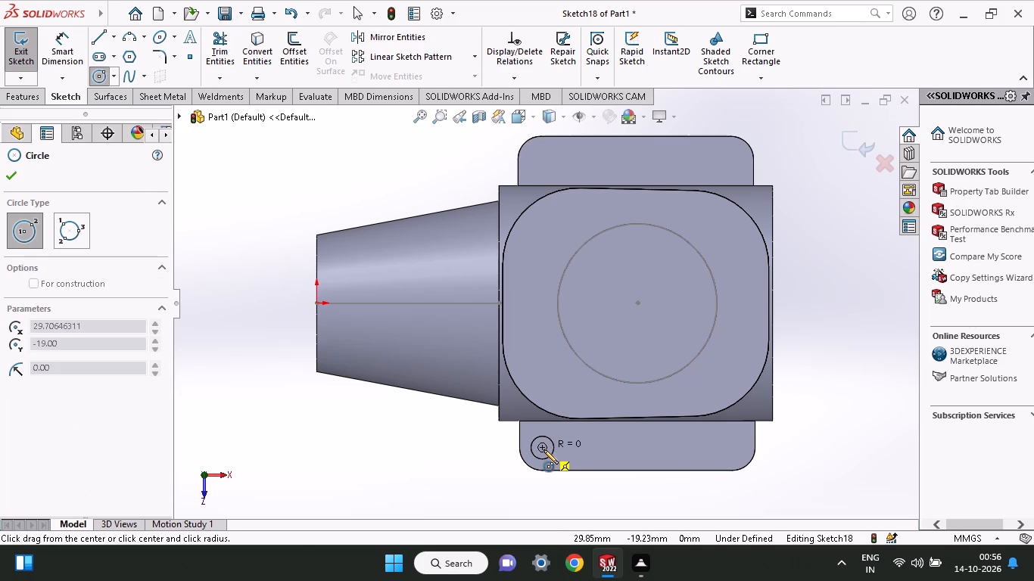
pyautogui.click(547, 457)
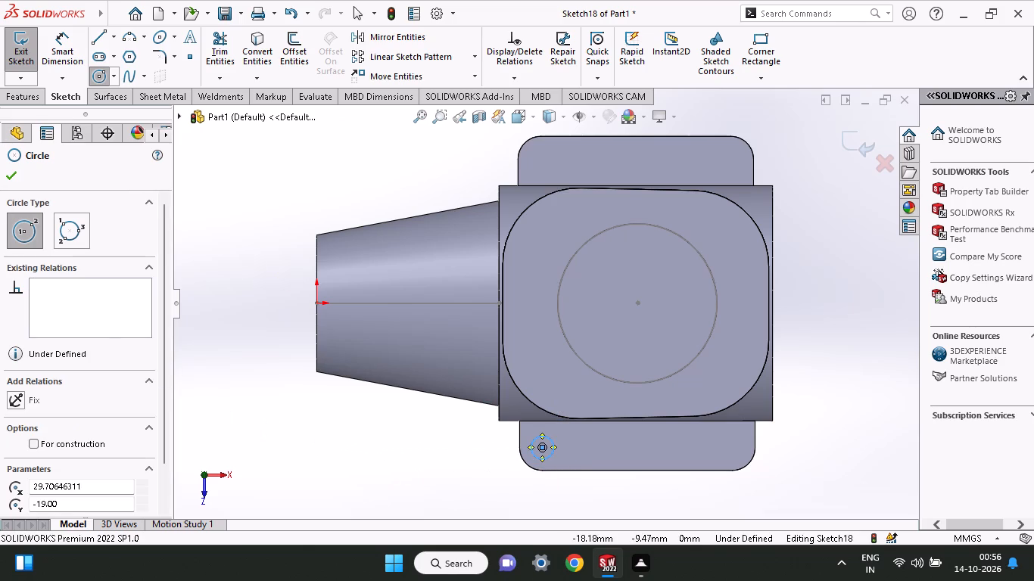
# Cut the recess circle through the tab with a 23 mm mid-plane extruded cut.
pyautogui.click(32, 92)
pyautogui.click(232, 70)
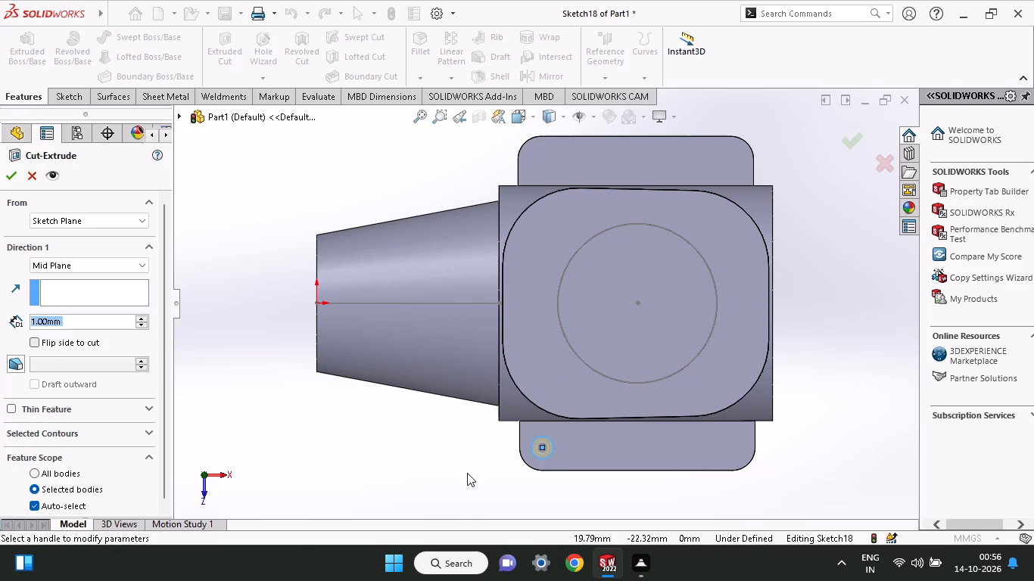
pyautogui.moveTo(467, 473); pyautogui.dragTo(491, 422, button='middle')
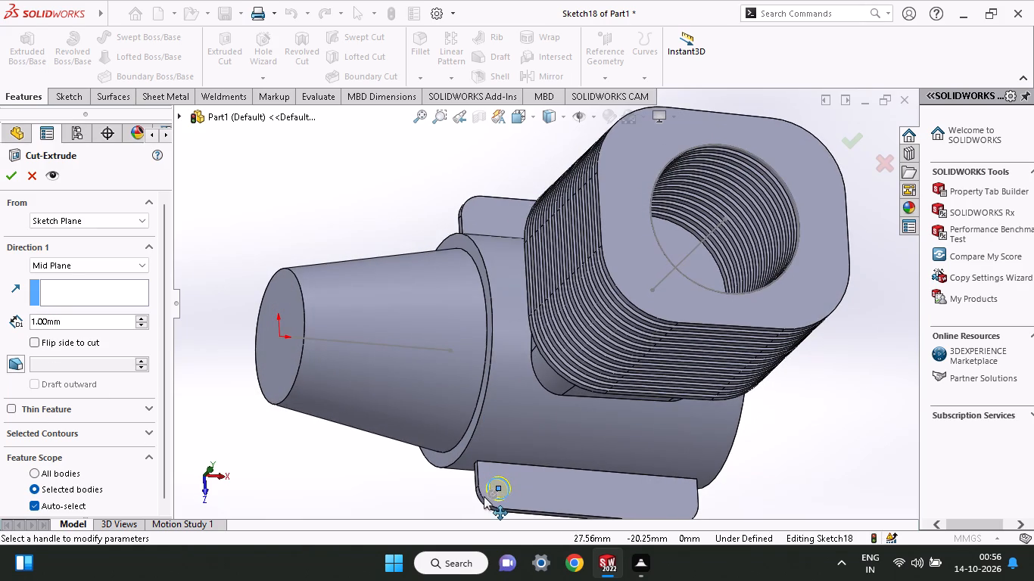
pyautogui.moveTo(484, 496); pyautogui.dragTo(466, 519)
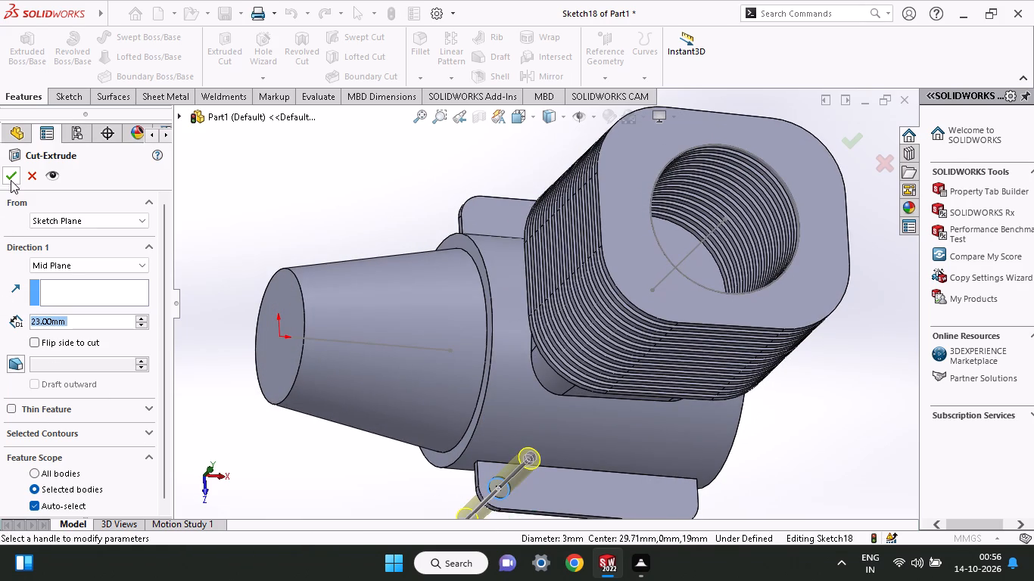
pyautogui.click(11, 180)
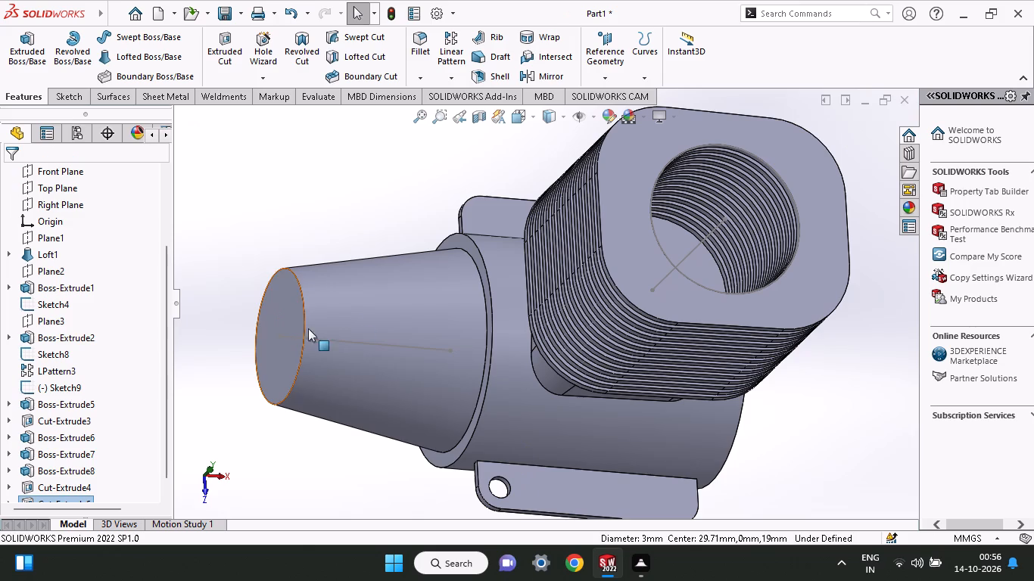
# On the drilled tab's flat face, sketch a 3 mm diameter circle centred on the rounded corner away from the cone.
pyautogui.moveTo(690, 430); pyautogui.dragTo(656, 467, button='middle')
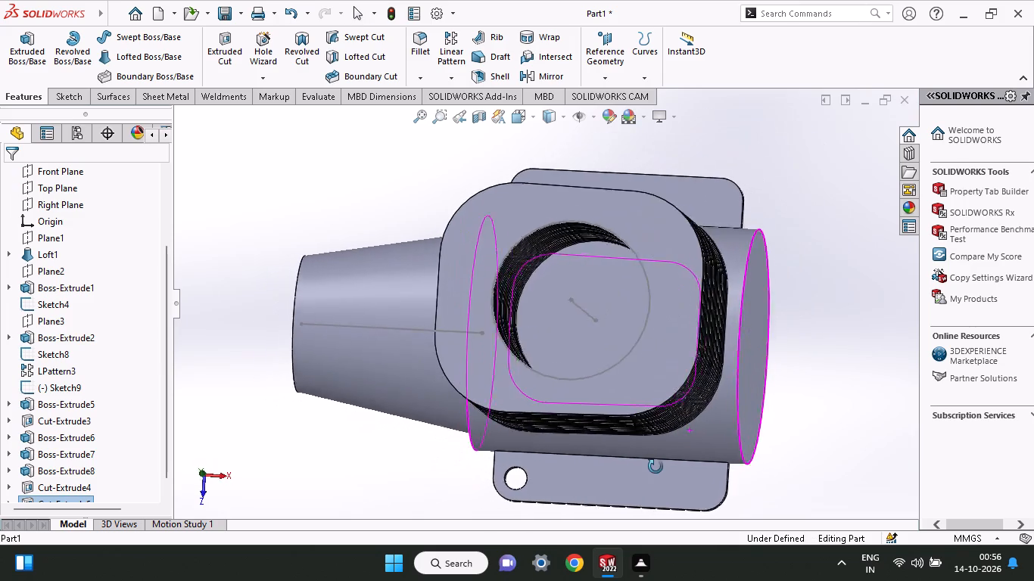
pyautogui.moveTo(656, 467); pyautogui.dragTo(628, 518, button='middle')
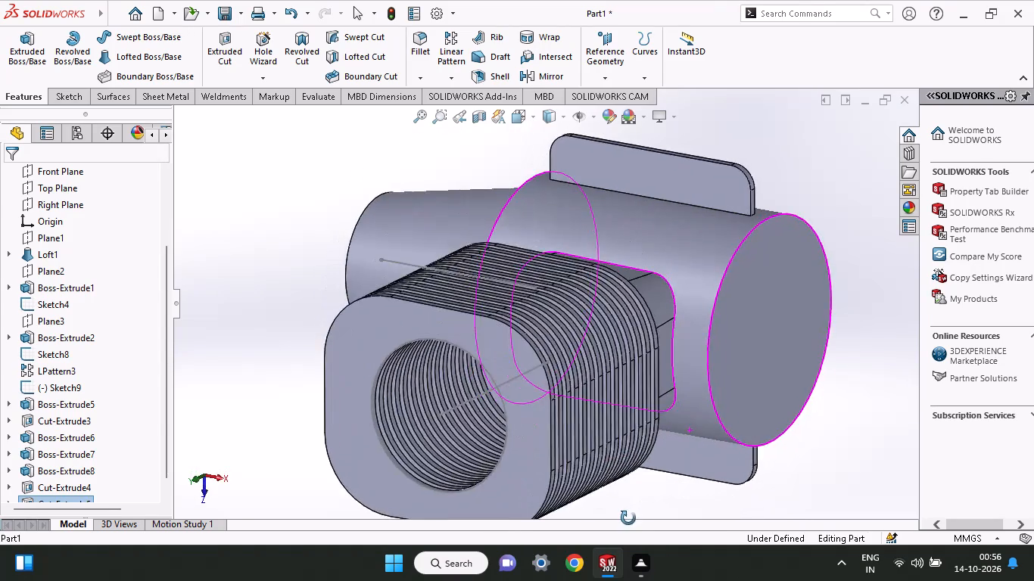
pyautogui.moveTo(628, 518); pyautogui.dragTo(683, 465, button='middle')
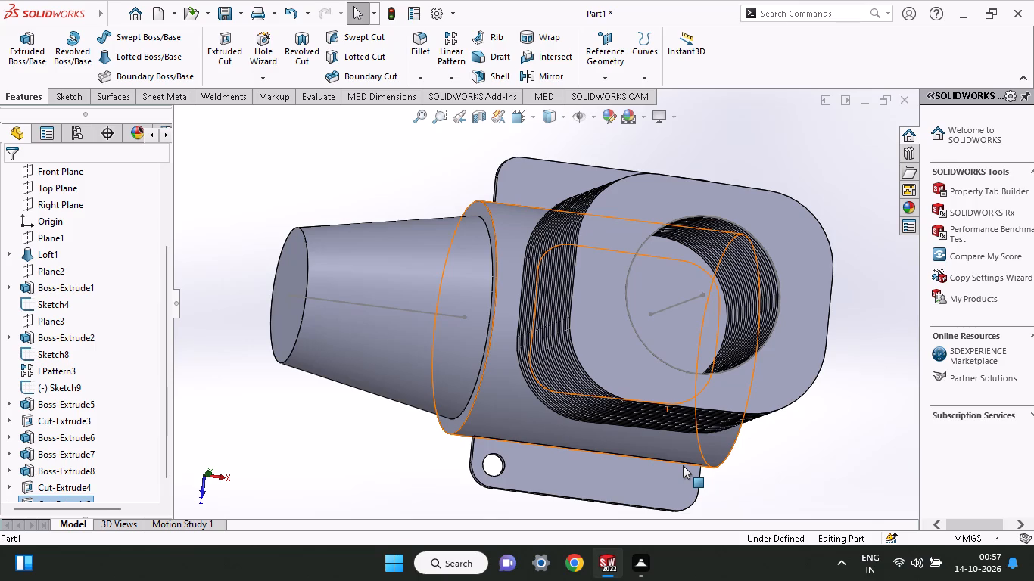
pyautogui.click(636, 487)
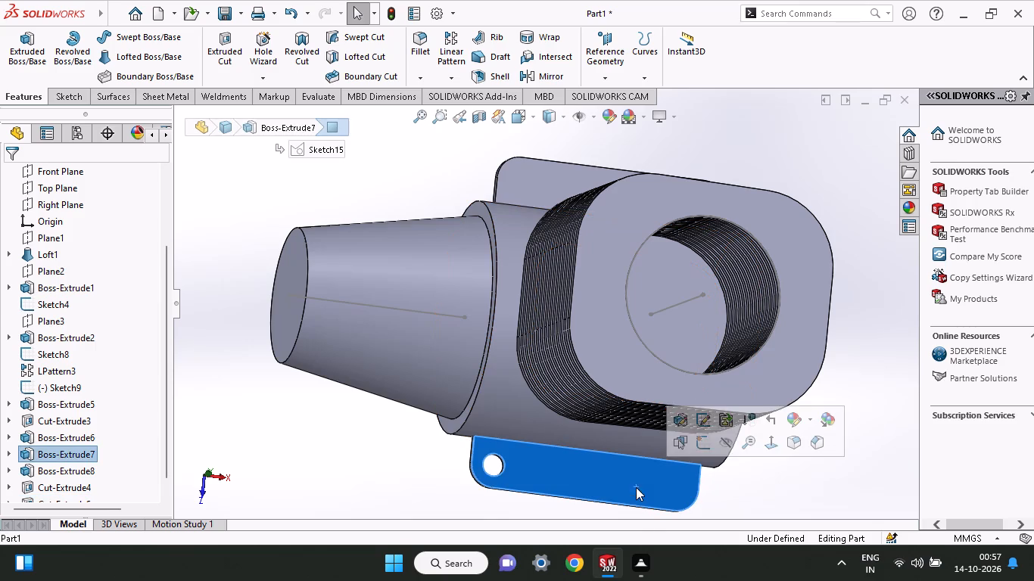
pyautogui.click(699, 442)
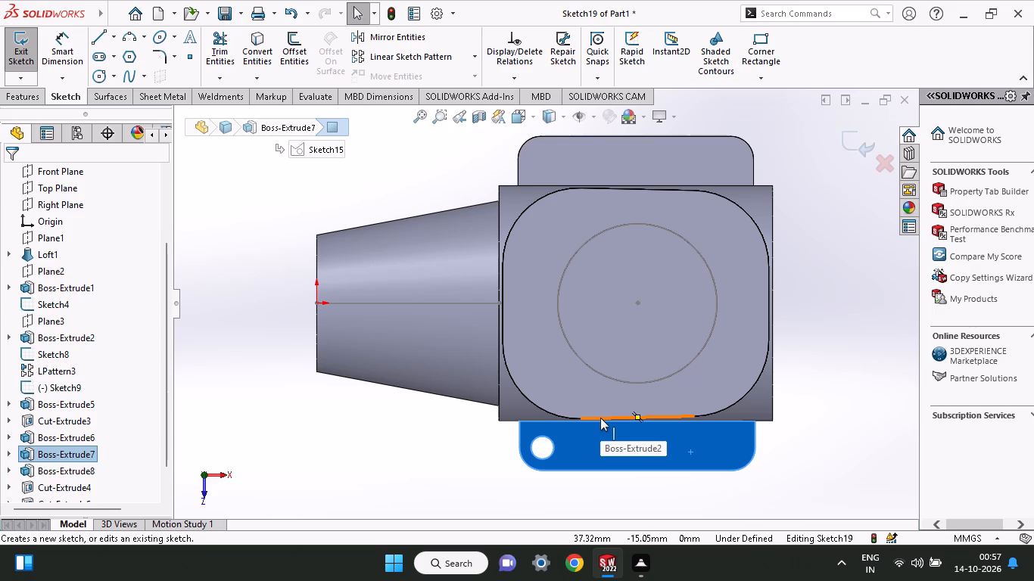
pyautogui.click(104, 79)
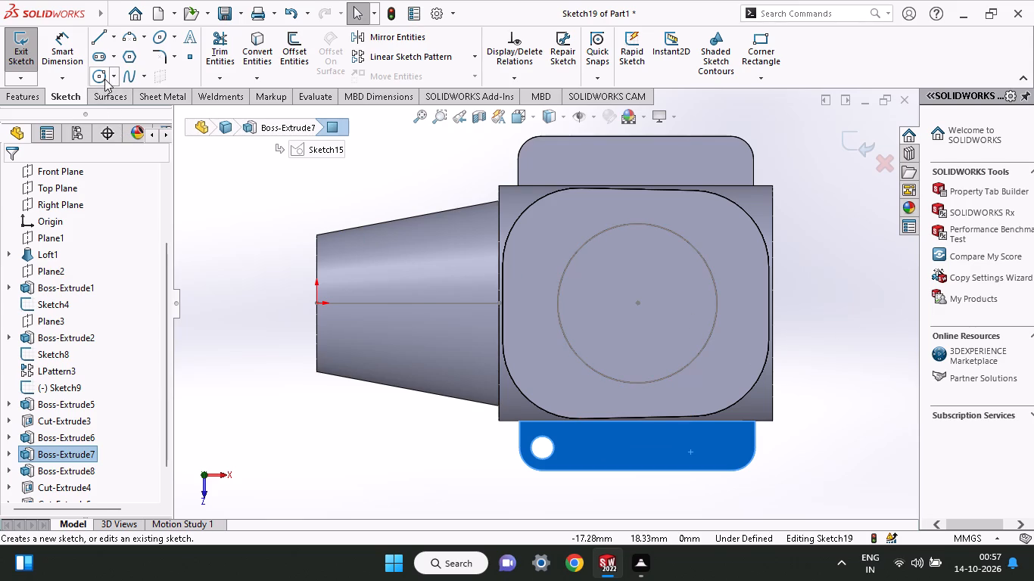
pyautogui.click(730, 446)
pyautogui.click(721, 452)
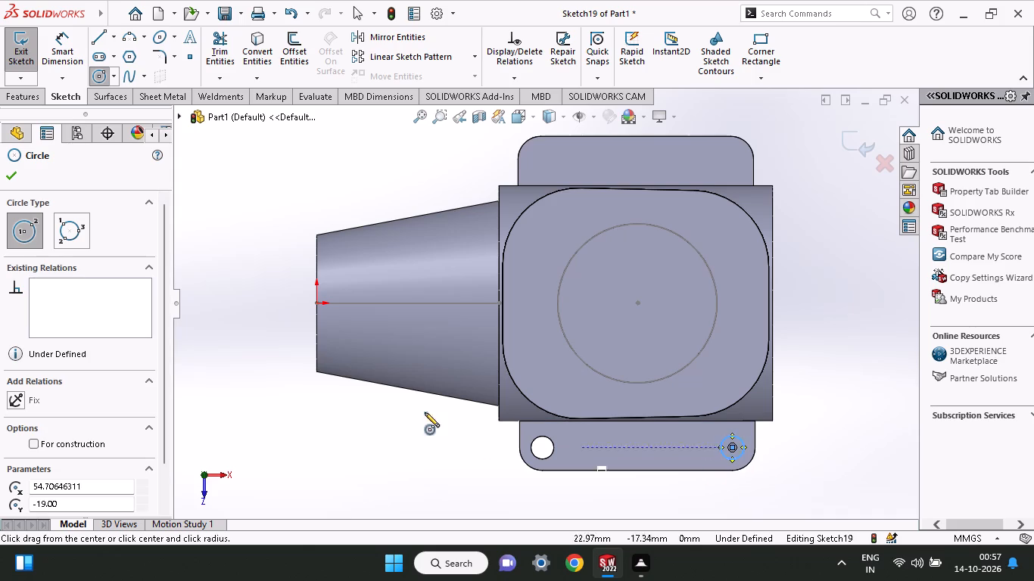
pyautogui.click(51, 32)
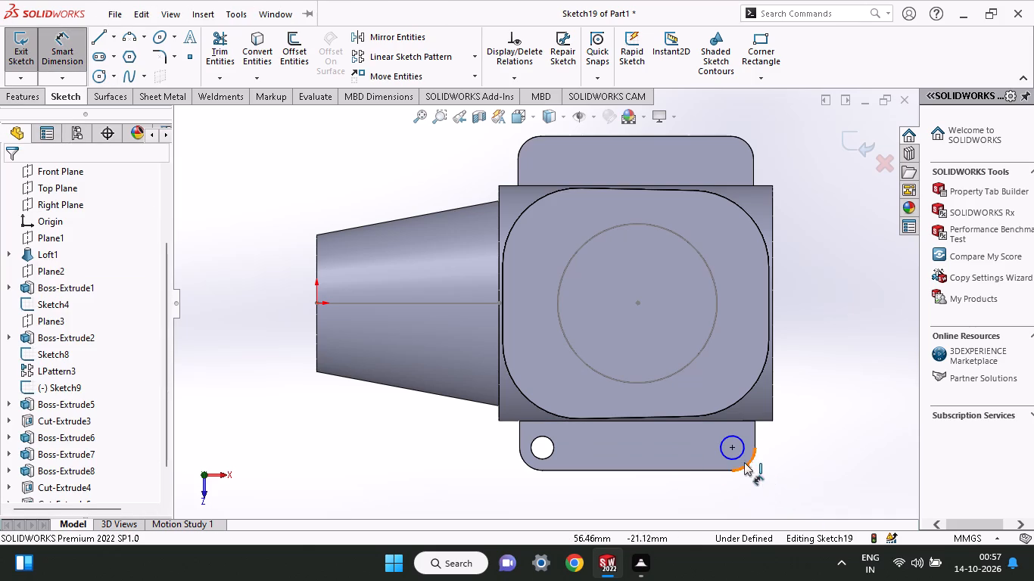
pyautogui.click(740, 454)
pyautogui.click(805, 450)
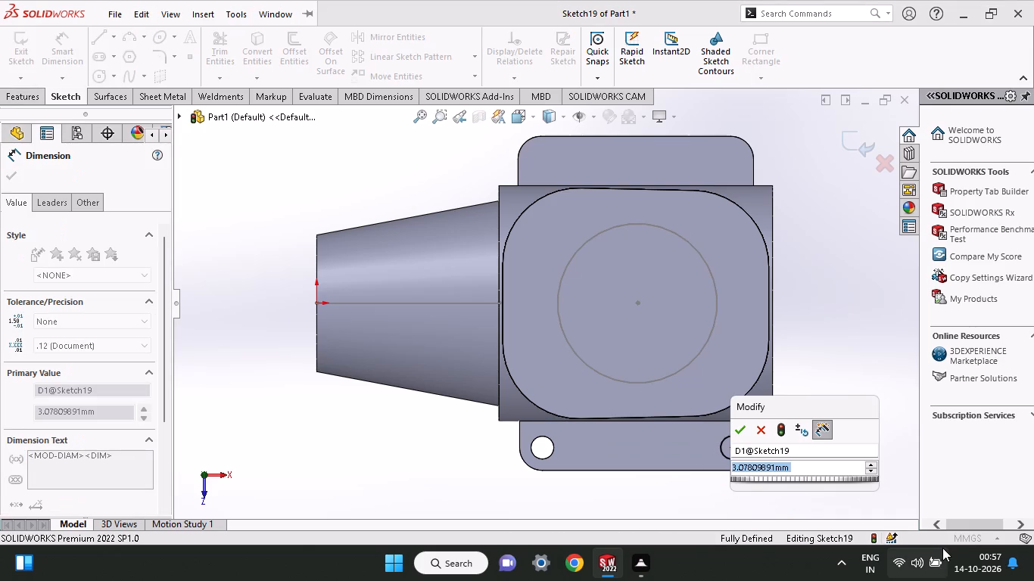
pyautogui.press('3')
pyautogui.press('Return')
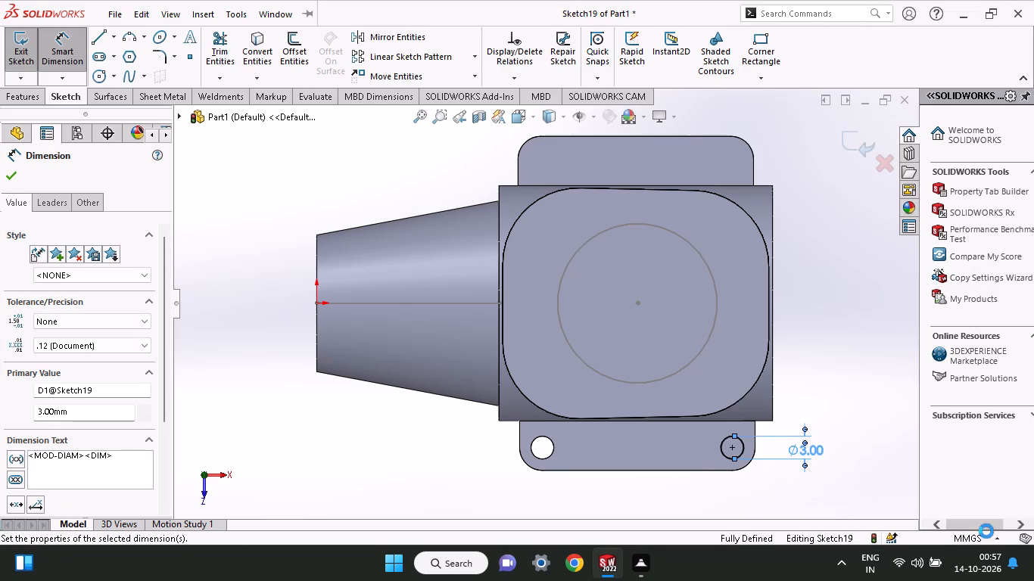
# Cut the 3 mm circle at the tab corner away from the cone through the tab with a 23 mm mid-plane extruded cut.
pyautogui.click(27, 95)
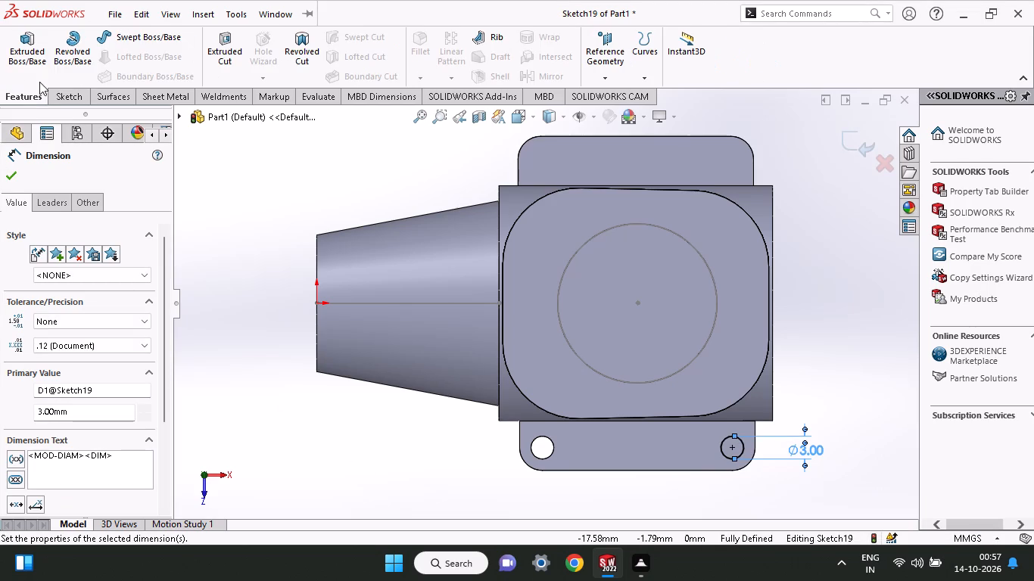
pyautogui.click(240, 49)
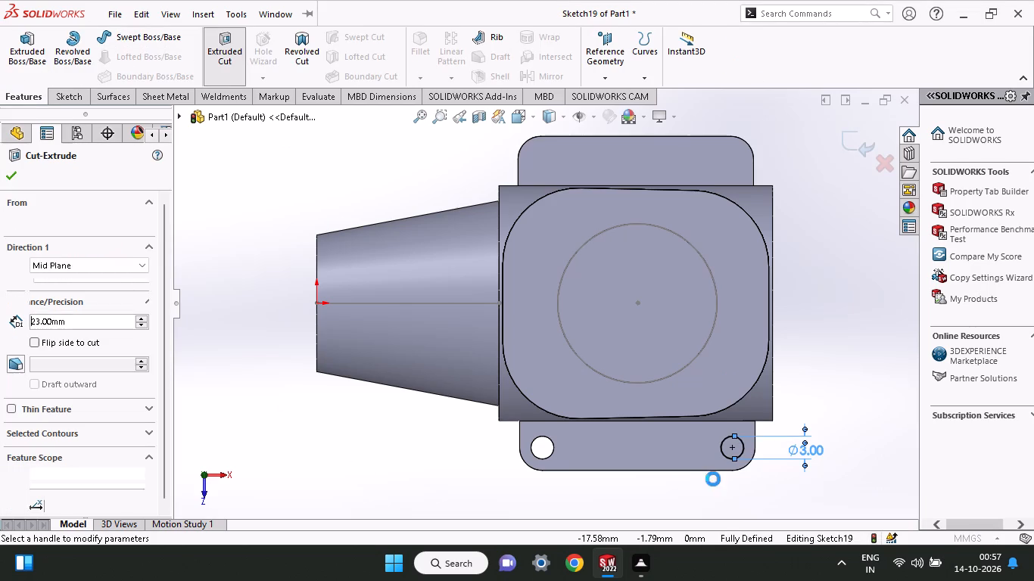
pyautogui.moveTo(730, 451); pyautogui.dragTo(717, 479)
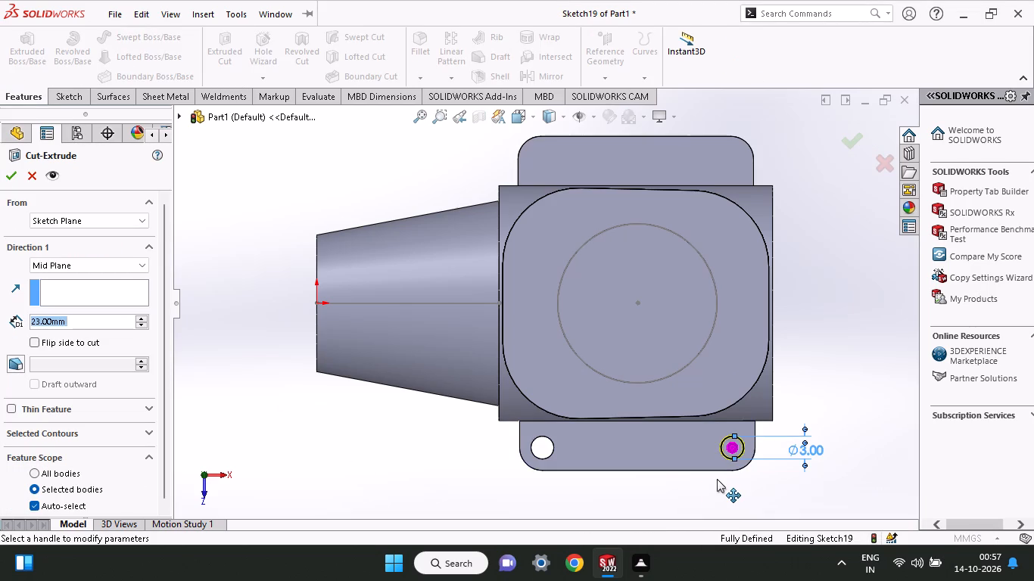
pyautogui.moveTo(717, 479); pyautogui.dragTo(715, 480)
pyautogui.moveTo(721, 478); pyautogui.dragTo(750, 447, button='middle')
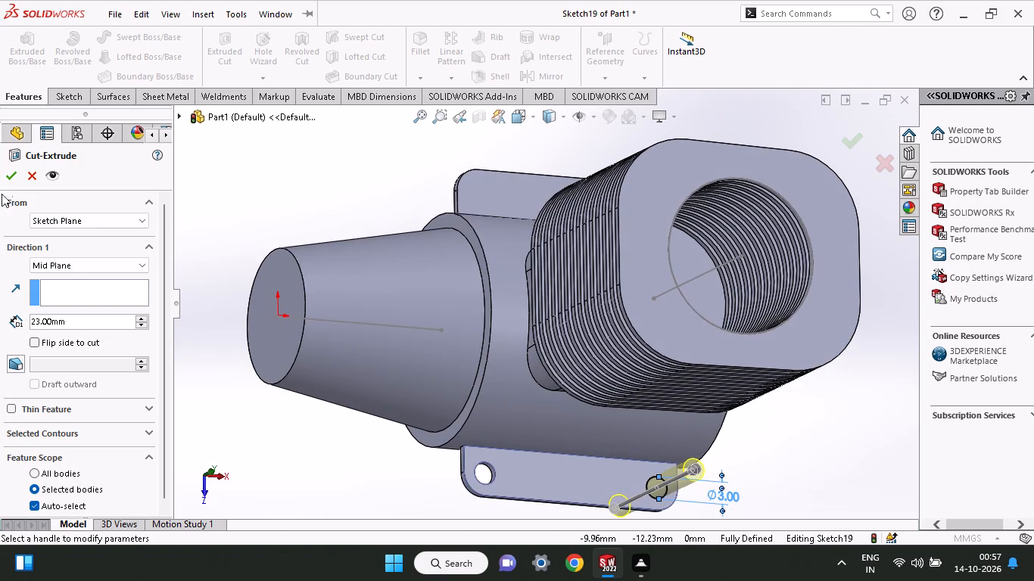
pyautogui.click(7, 175)
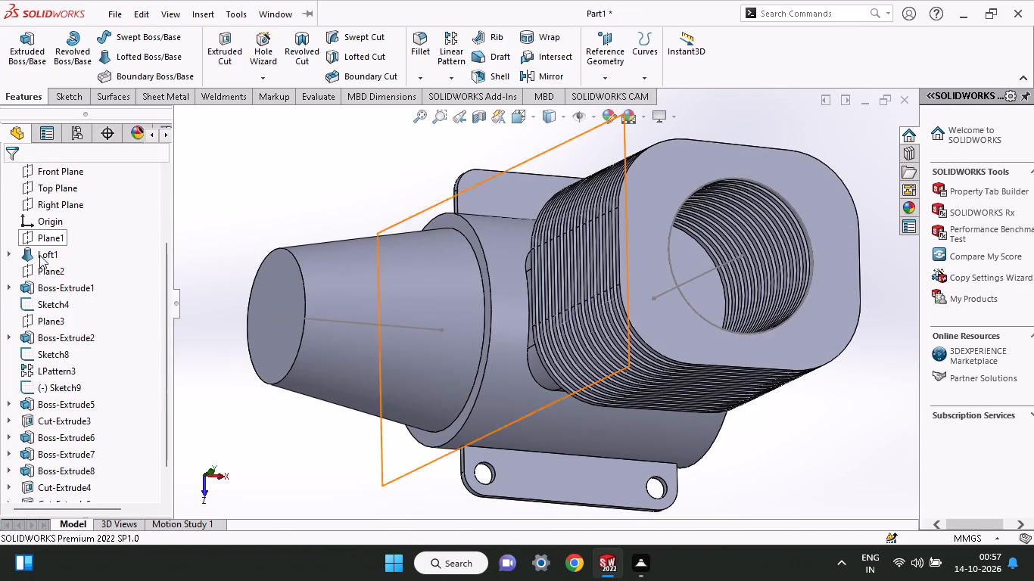
# On the undrilled opposite tab's flat face, sketch a 3 mm diameter circle centred on the rounded corner nearest the cone.
pyautogui.moveTo(908, 430); pyautogui.dragTo(858, 457, button='middle')
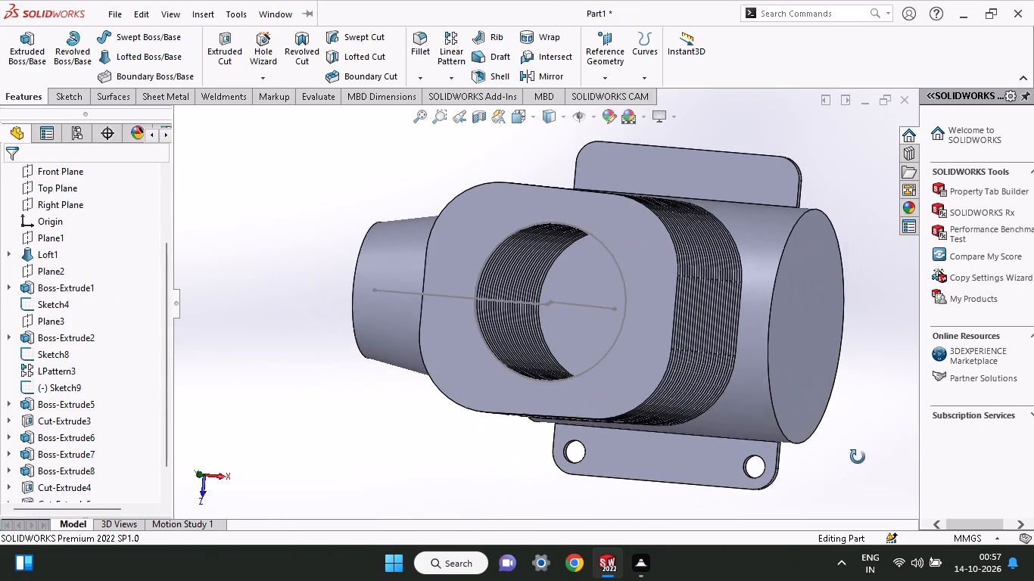
pyautogui.moveTo(858, 457); pyautogui.dragTo(865, 470, button='middle')
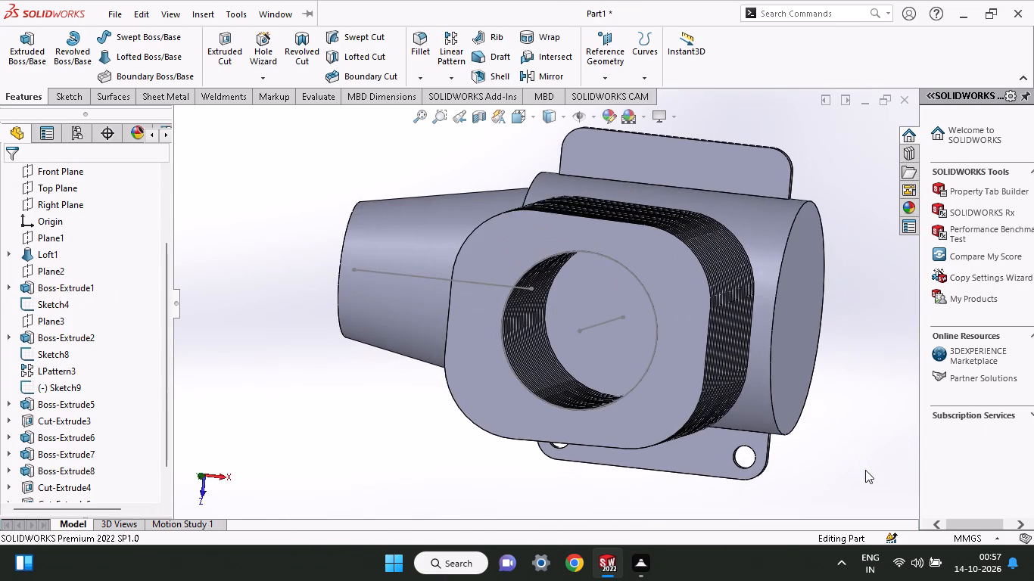
pyautogui.click(720, 176)
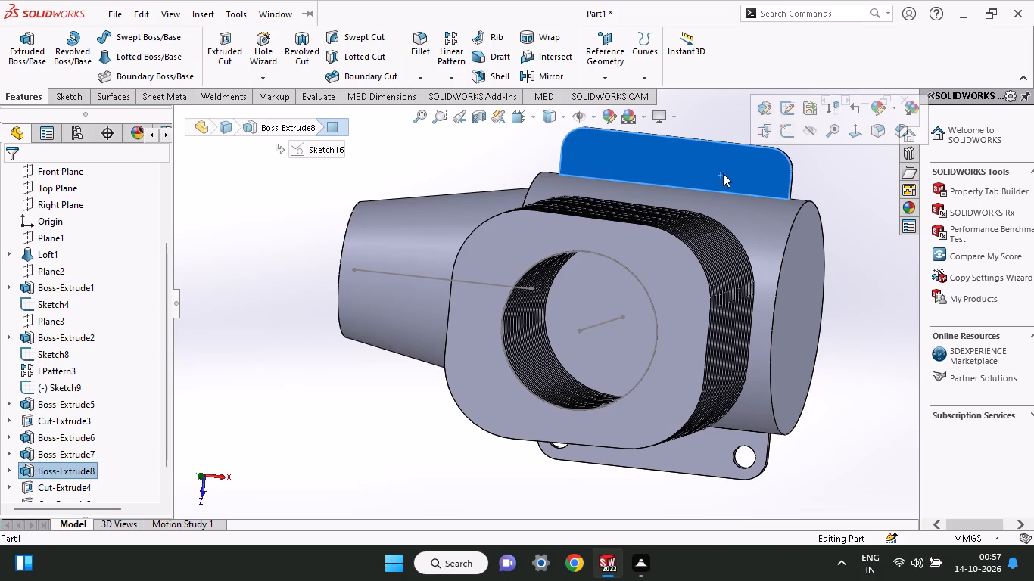
pyautogui.click(789, 138)
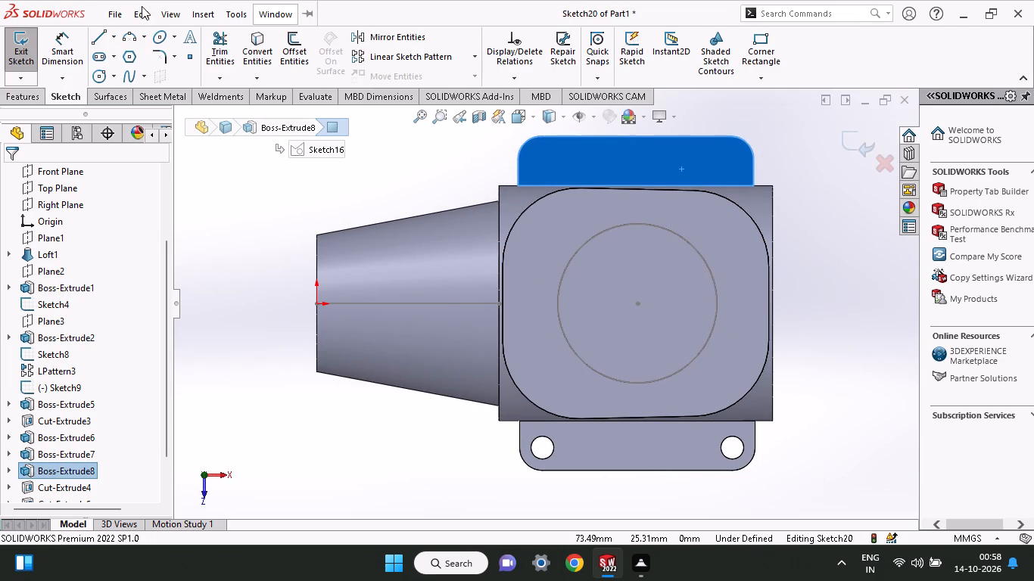
pyautogui.click(100, 76)
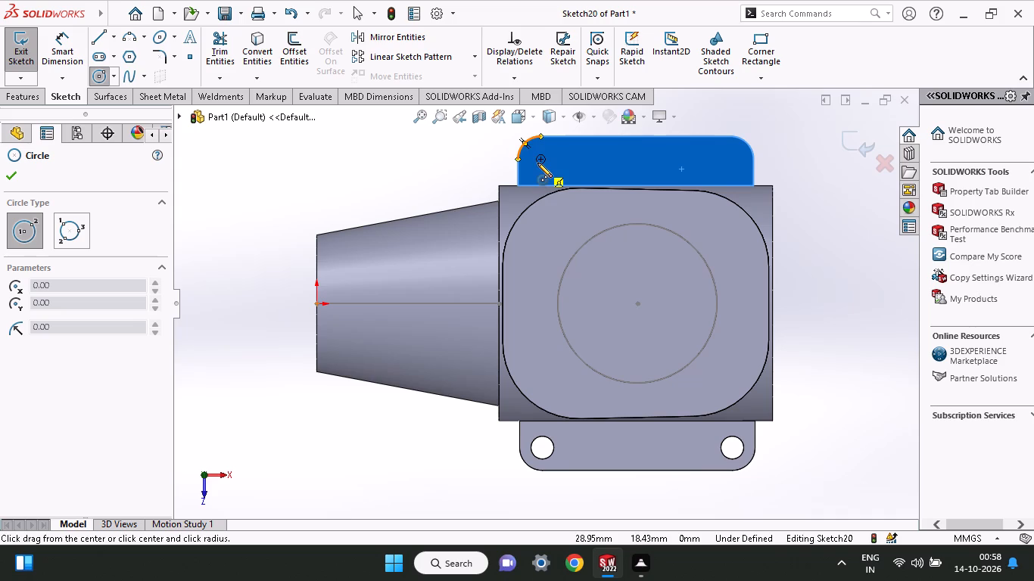
pyautogui.click(540, 160)
pyautogui.click(557, 162)
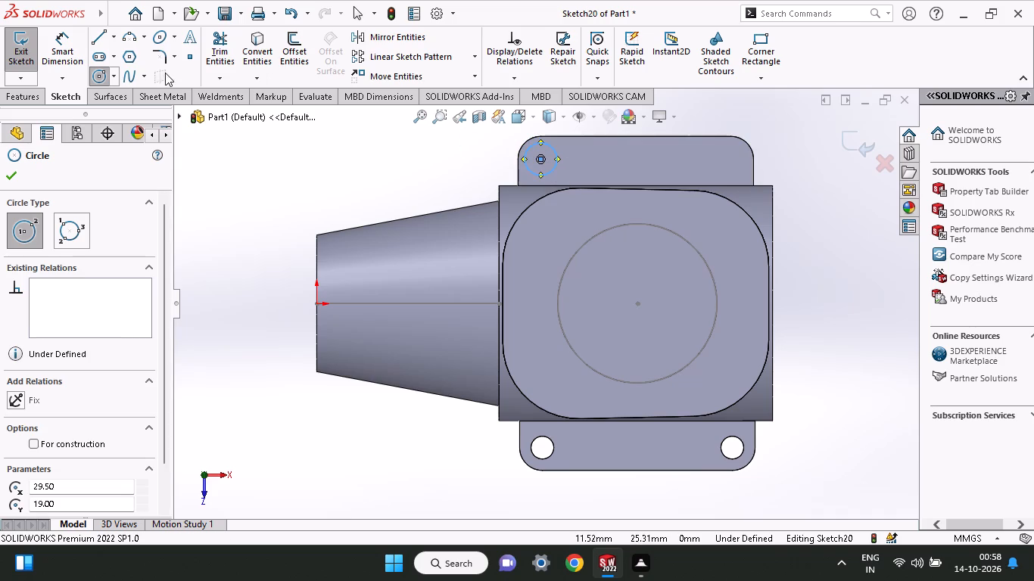
pyautogui.click(46, 48)
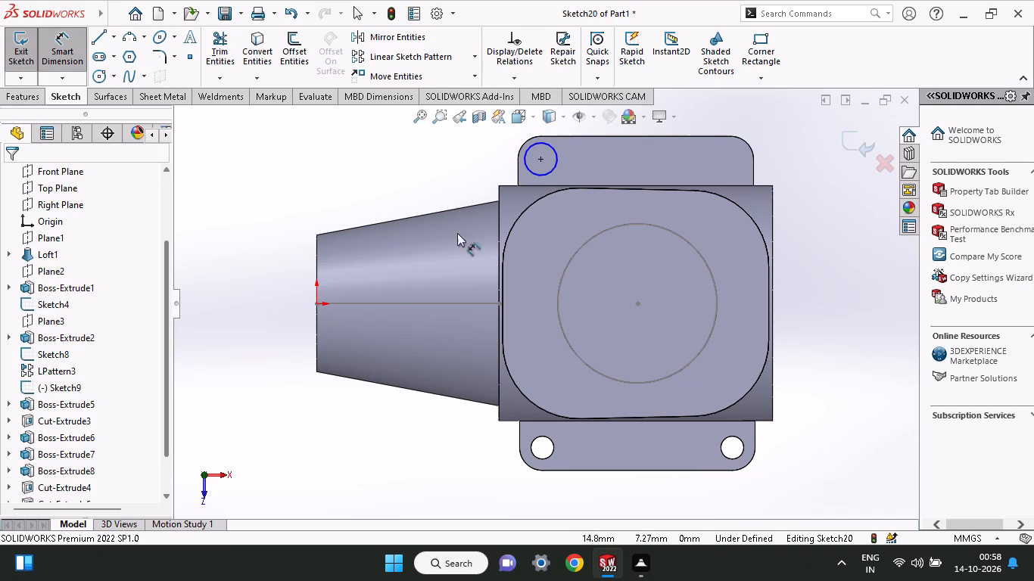
pyautogui.click(553, 173)
pyautogui.click(447, 165)
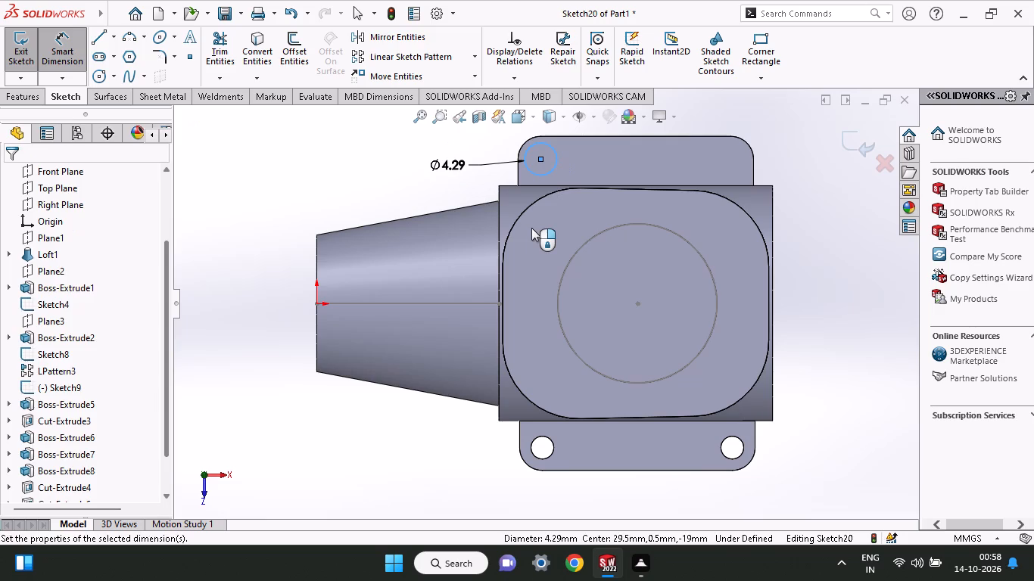
pyautogui.press('3')
pyautogui.press('Return')
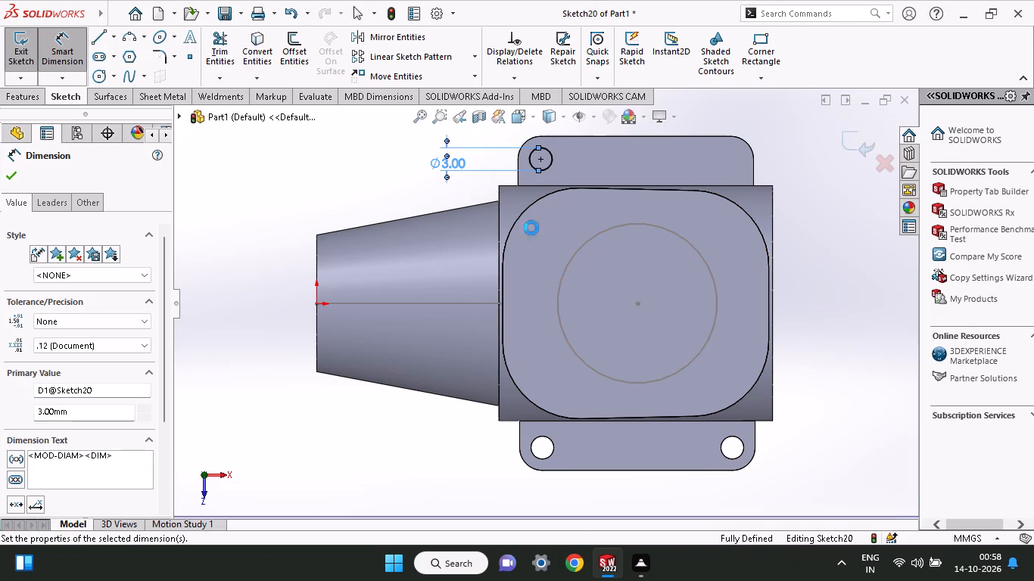
# Cut the new circle through the opposite tab with a 23 mm mid-plane extruded cut.
pyautogui.click(25, 97)
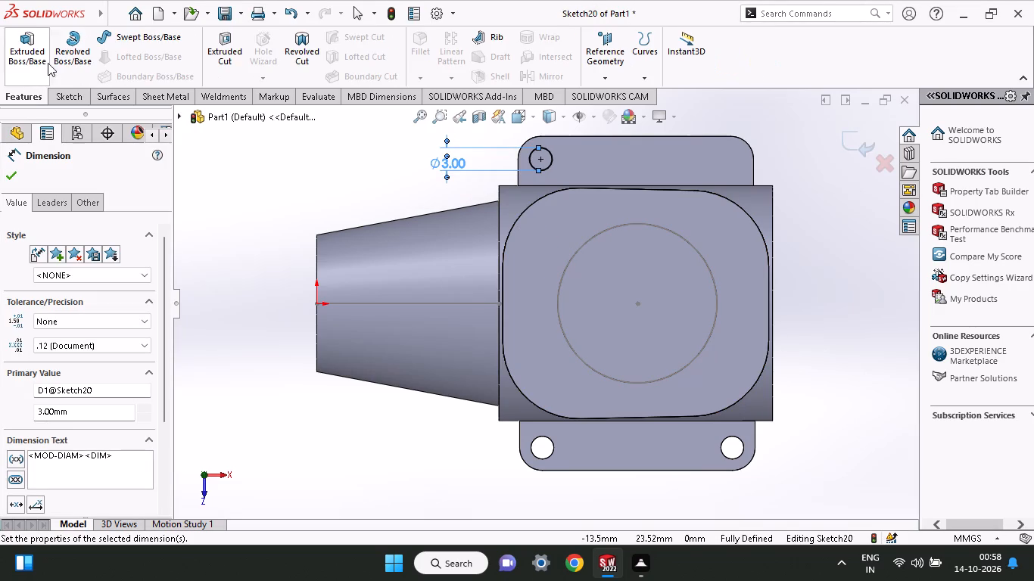
pyautogui.click(241, 61)
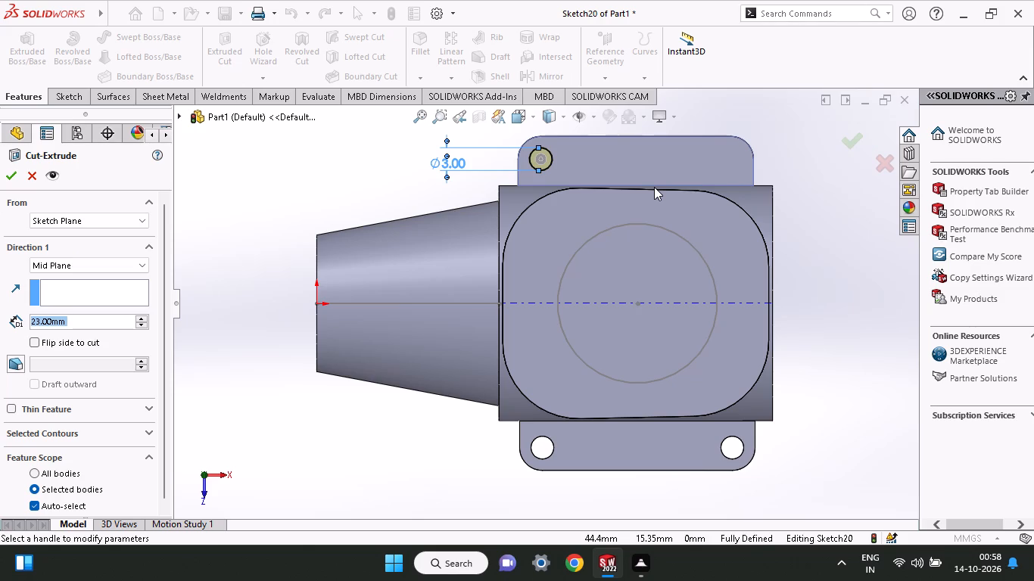
pyautogui.click(11, 176)
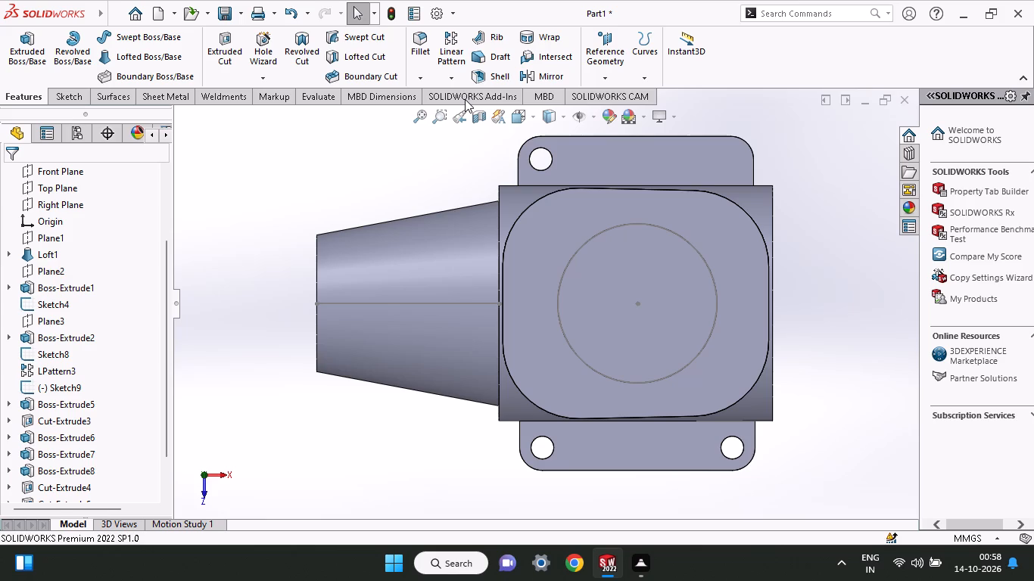
# On the same tab face, sketch a 3 mm diameter circle centred on the rounded corner away from the cone.
pyautogui.click(62, 102)
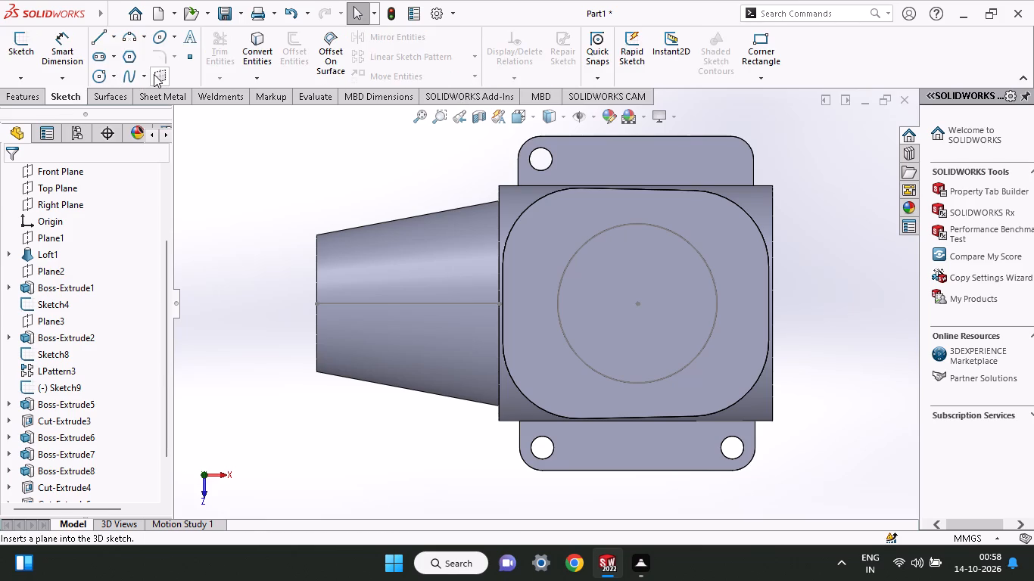
pyautogui.click(106, 78)
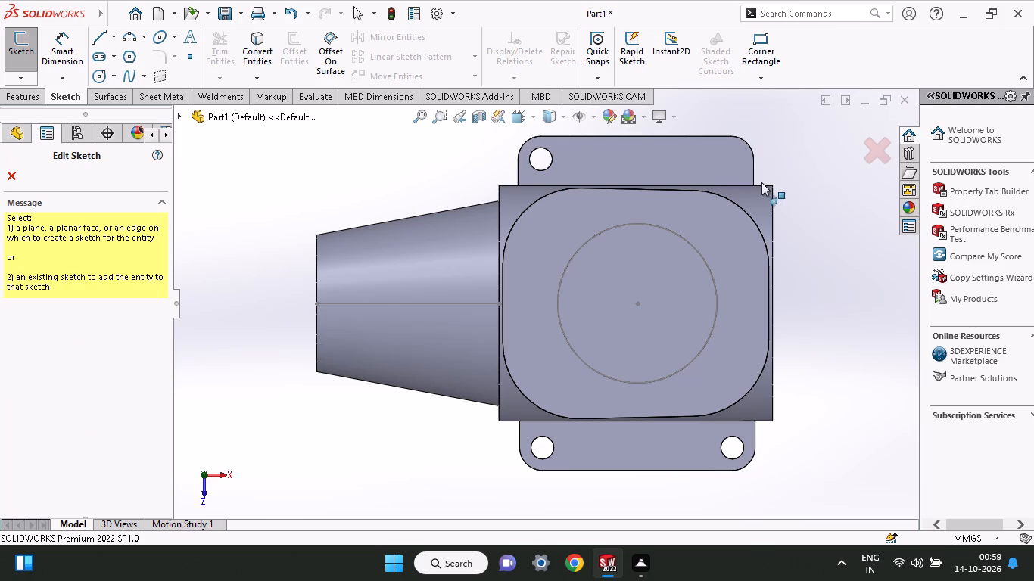
pyautogui.click(739, 161)
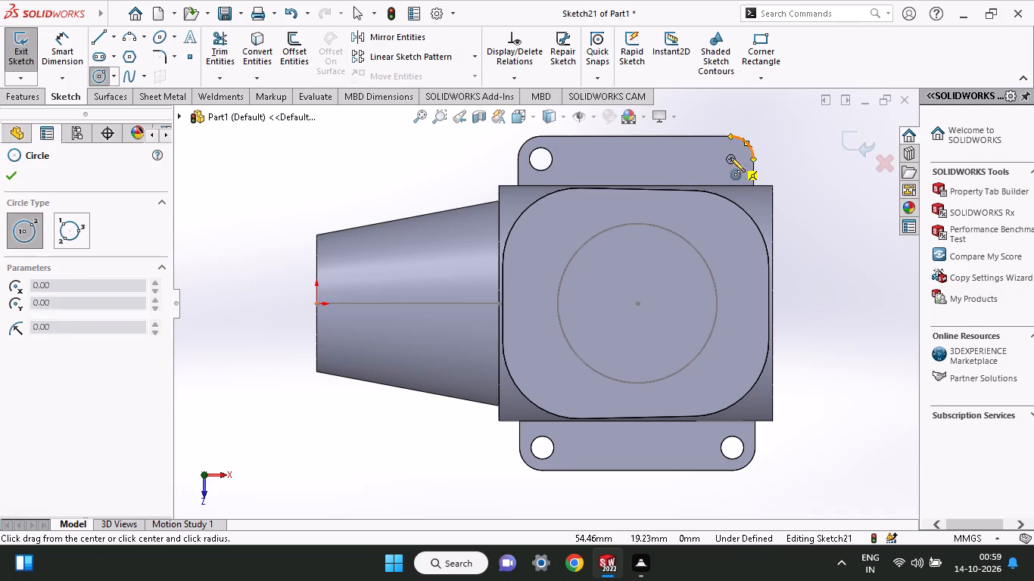
pyautogui.click(730, 157)
pyautogui.click(733, 172)
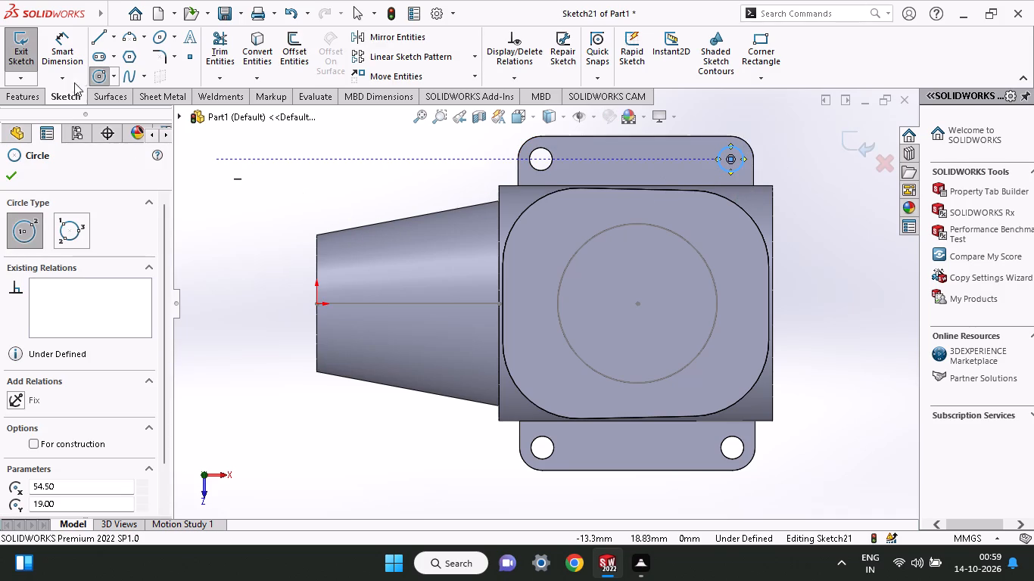
pyautogui.click(61, 58)
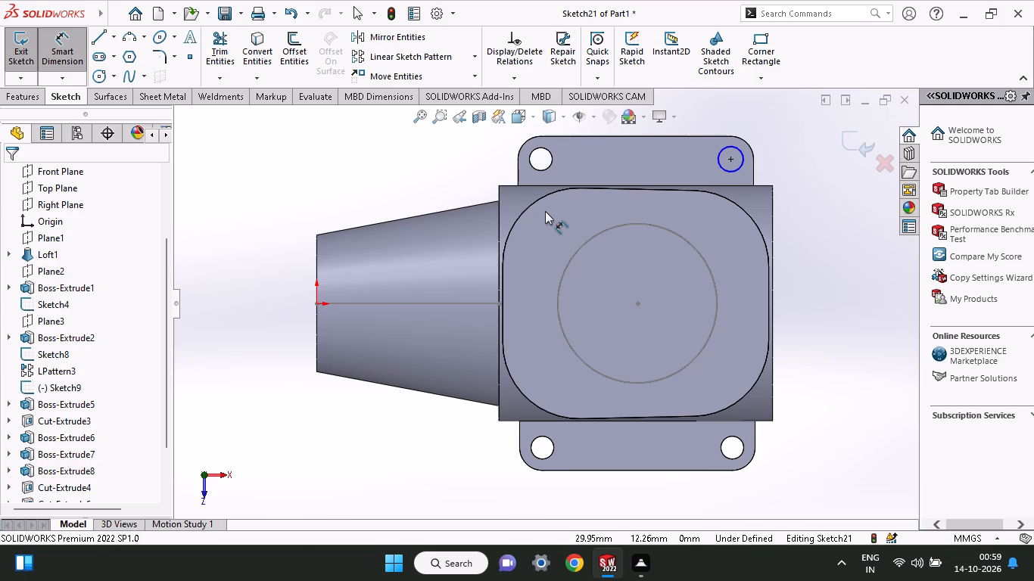
pyautogui.click(718, 161)
pyautogui.click(685, 151)
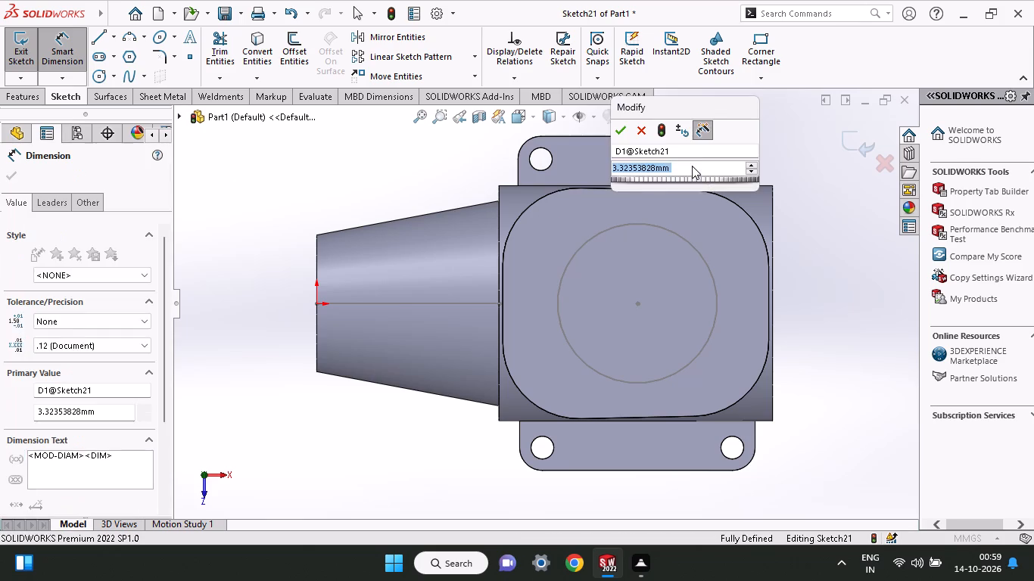
pyautogui.press('3')
pyautogui.press('Return')
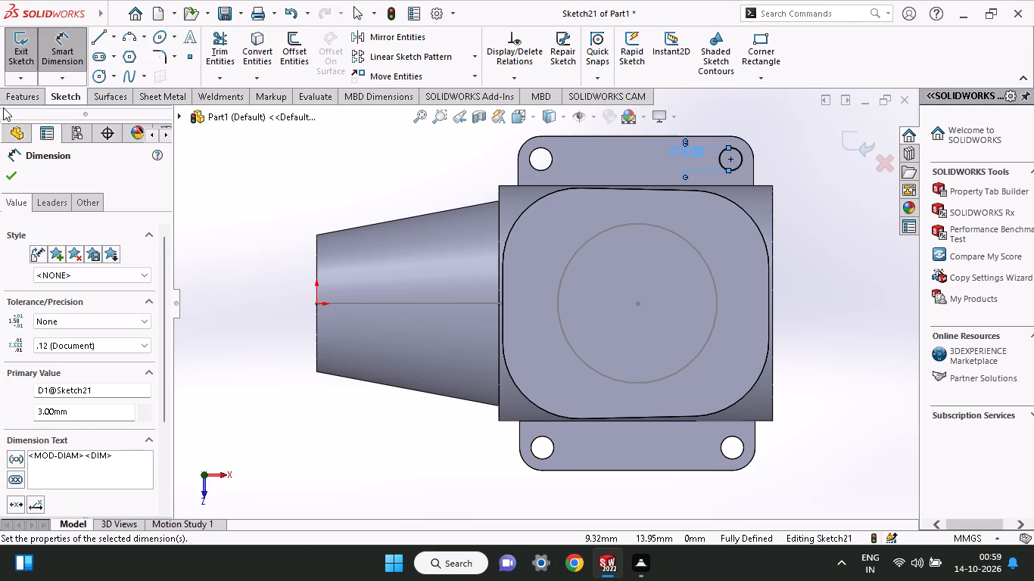
# Cut this second circle through the tab with a 23 mm mid-plane extruded cut.
pyautogui.click(8, 98)
pyautogui.click(226, 56)
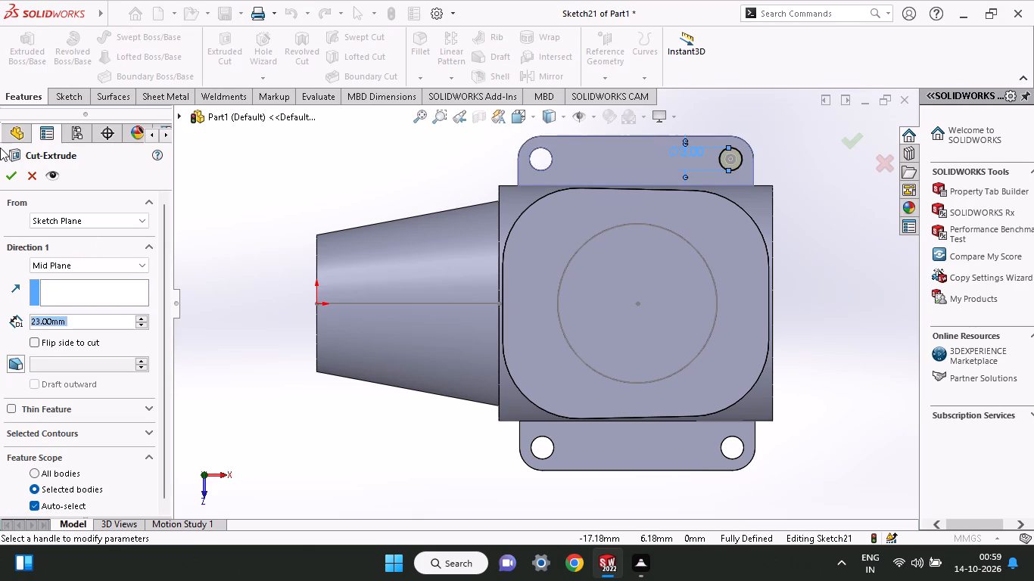
pyautogui.click(8, 176)
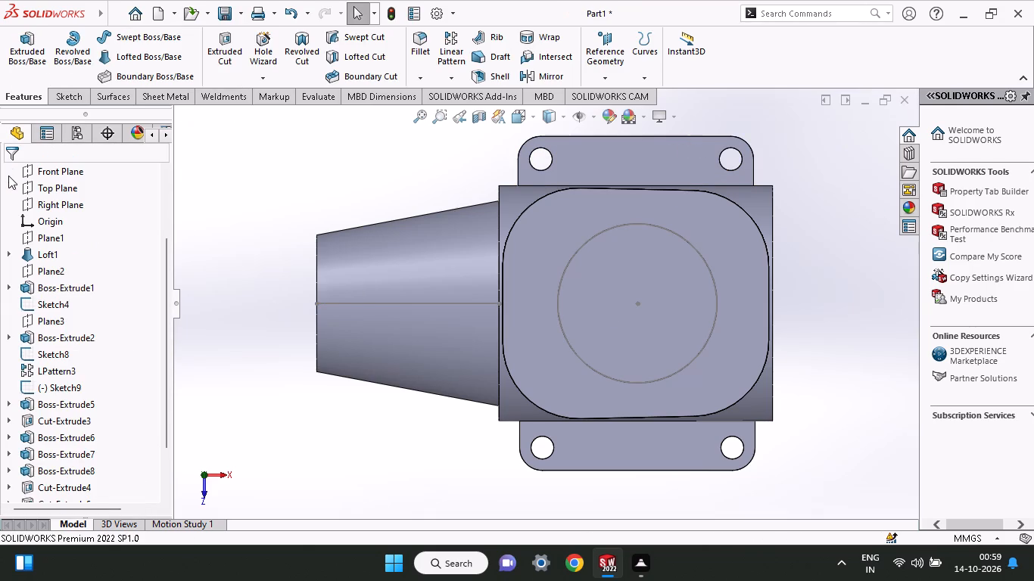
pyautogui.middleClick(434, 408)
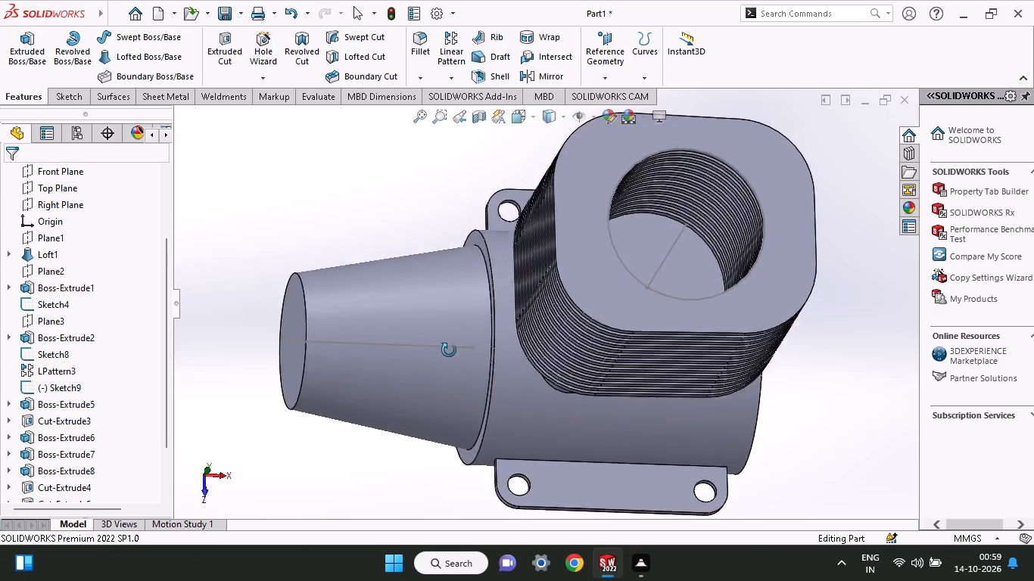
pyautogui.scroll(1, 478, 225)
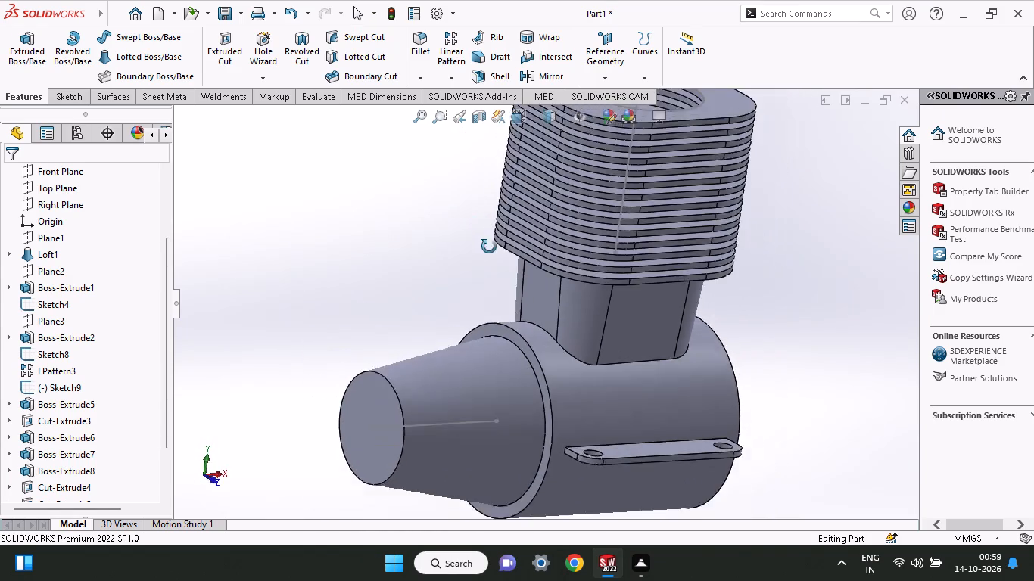
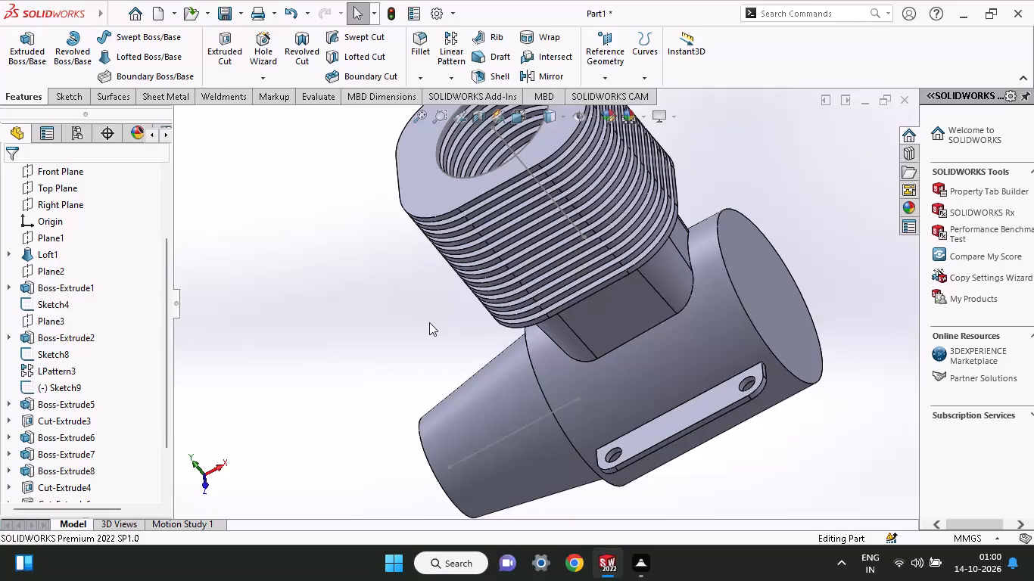
# On the cylindrical body's flat end face opposite the cone, sketch a 27 mm diameter circle centred on the origin.
pyautogui.click(768, 316)
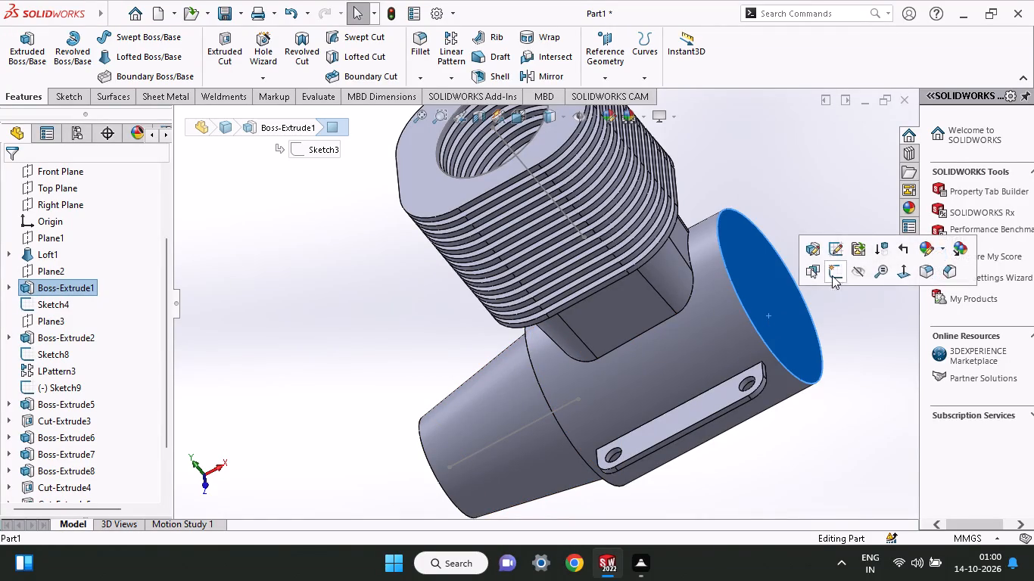
pyautogui.click(834, 274)
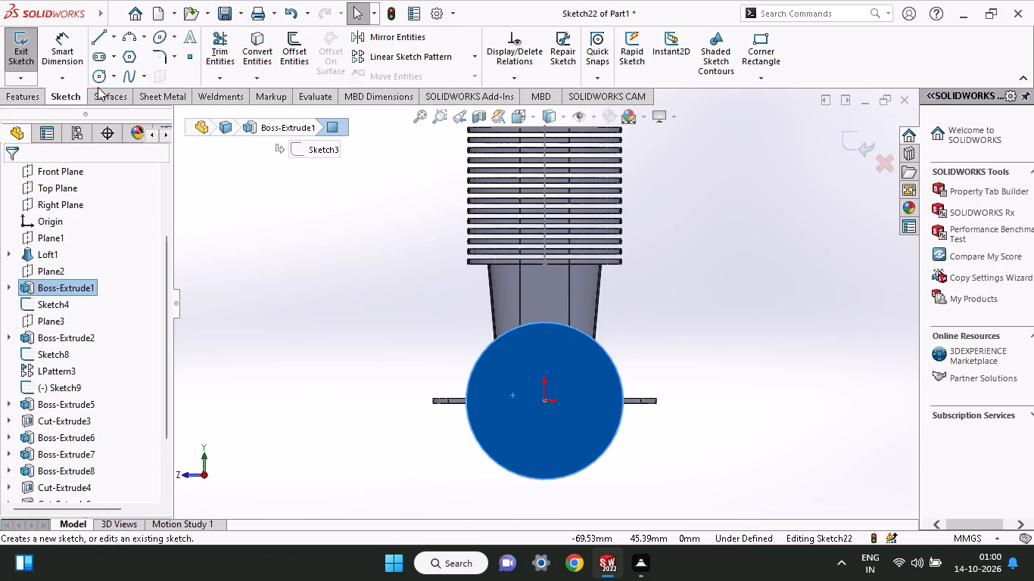
pyautogui.click(98, 81)
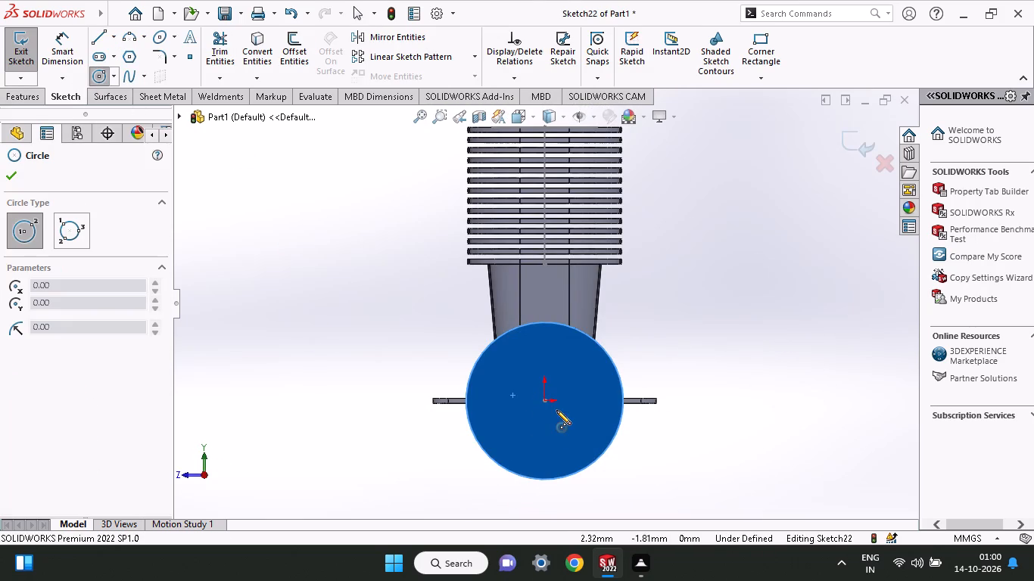
pyautogui.click(547, 403)
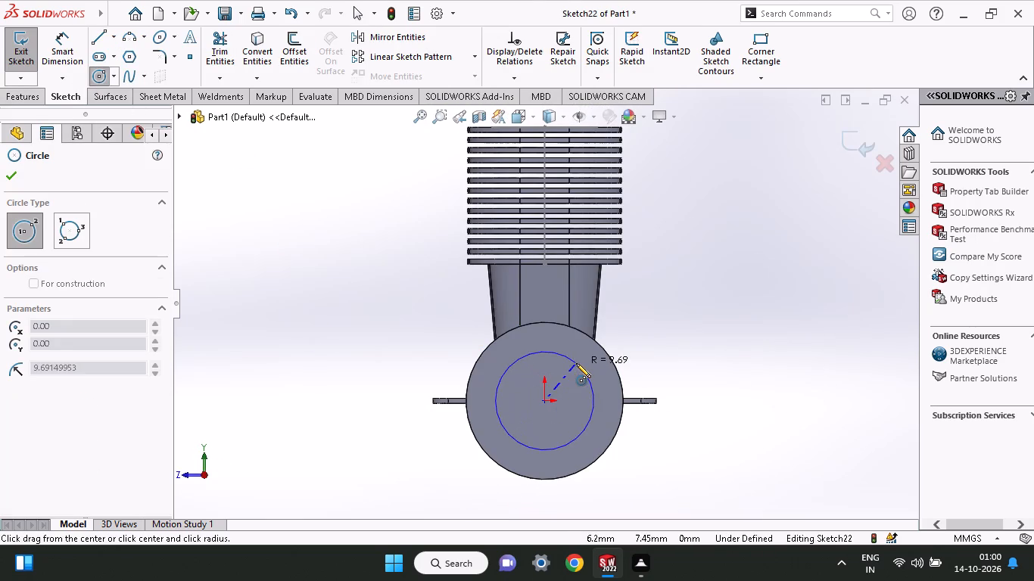
pyautogui.click(576, 363)
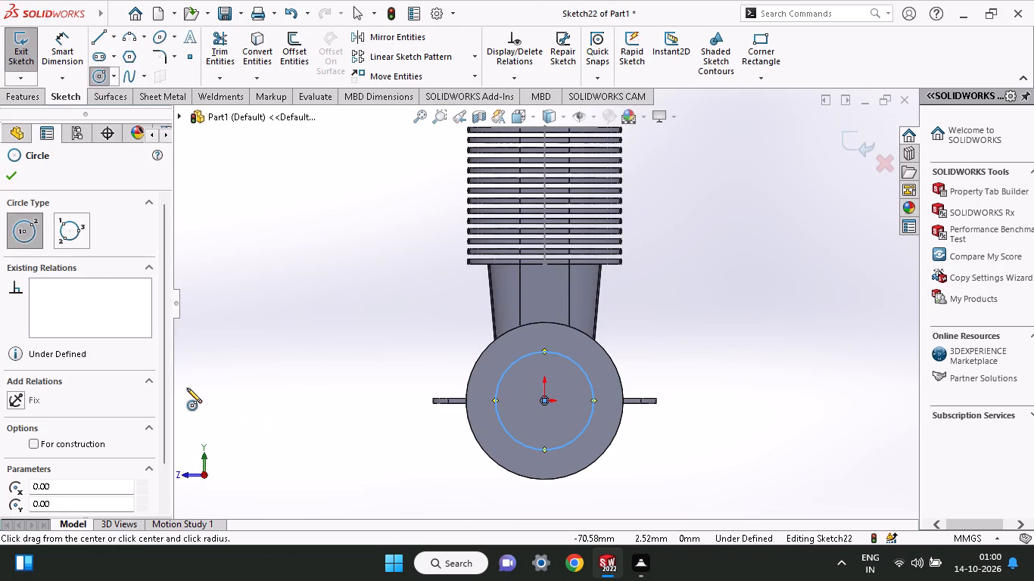
pyautogui.click(52, 55)
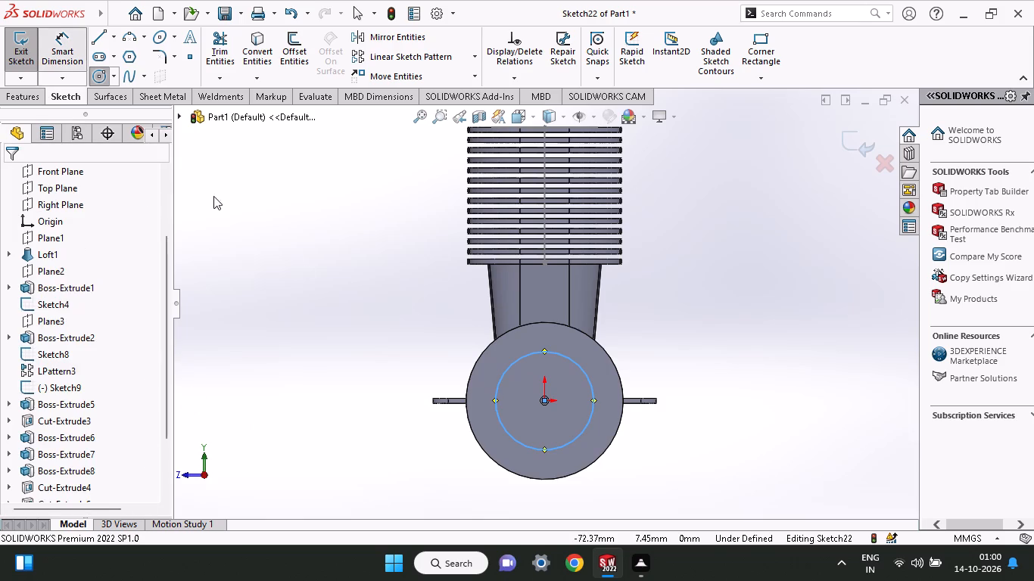
pyautogui.click(495, 417)
pyautogui.click(277, 446)
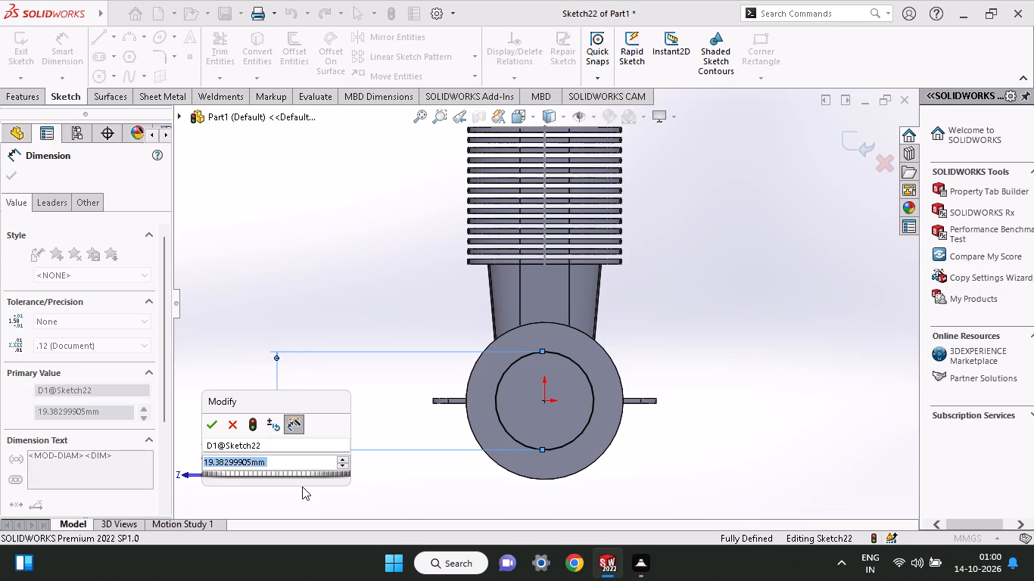
pyautogui.press('2')
pyautogui.press('7')
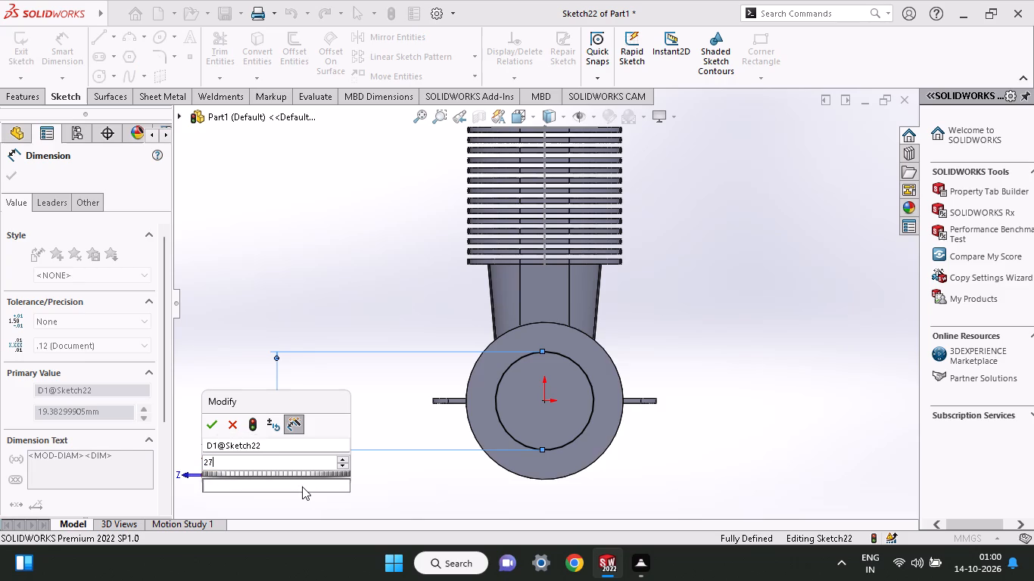
pyautogui.press('Return')
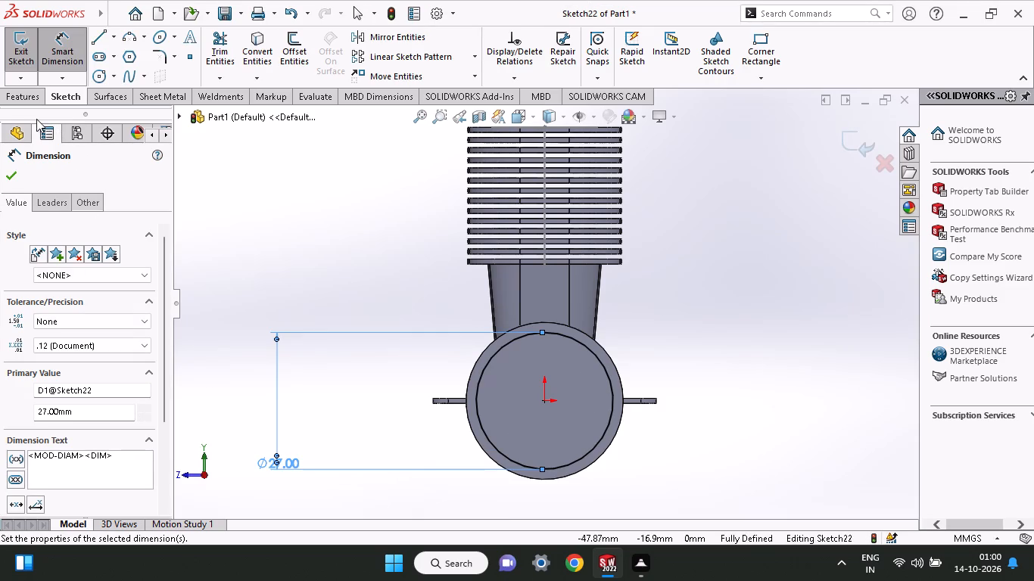
# Cut the 27 mm circle into the cylindrical body with a 30 mm blind extruded cut.
pyautogui.click(10, 92)
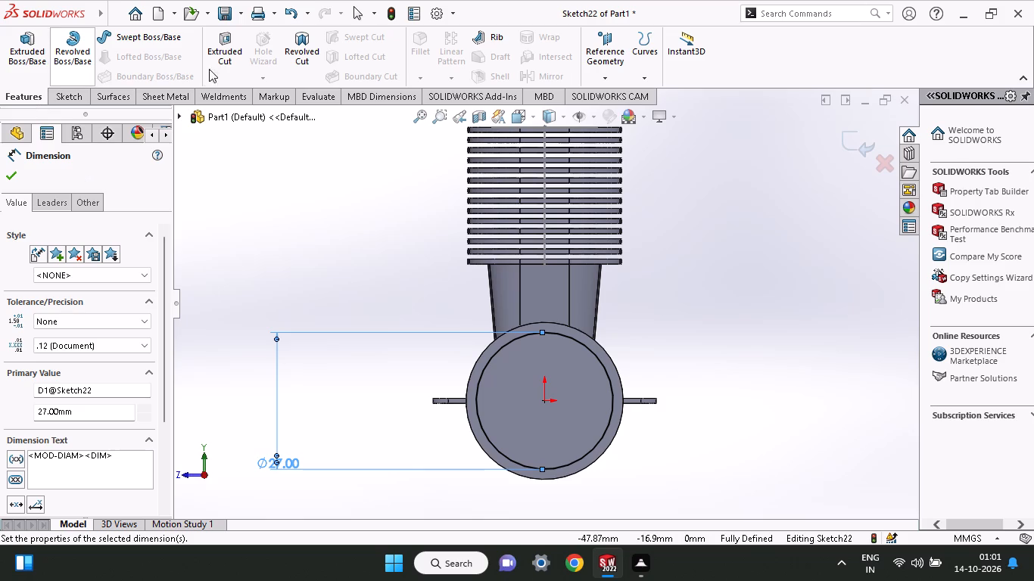
pyautogui.click(228, 67)
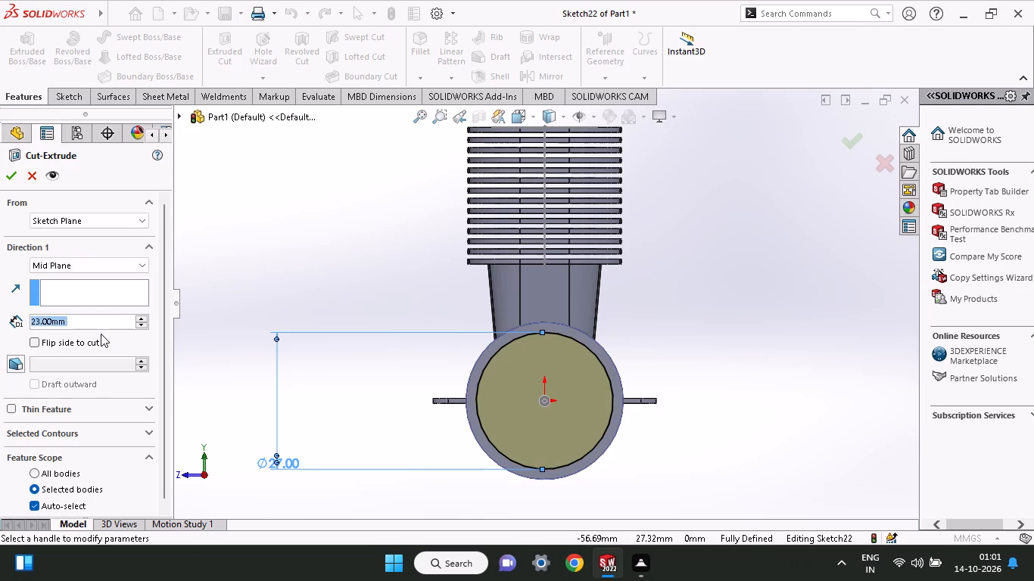
pyautogui.write('30')
pyautogui.press('Return')
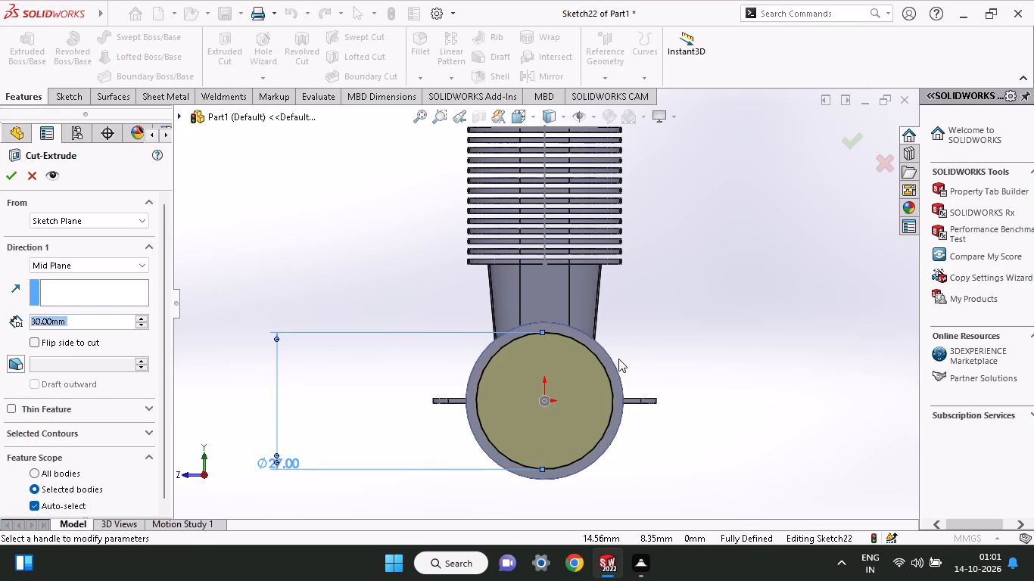
pyautogui.moveTo(307, 227); pyautogui.dragTo(401, 260, button='middle')
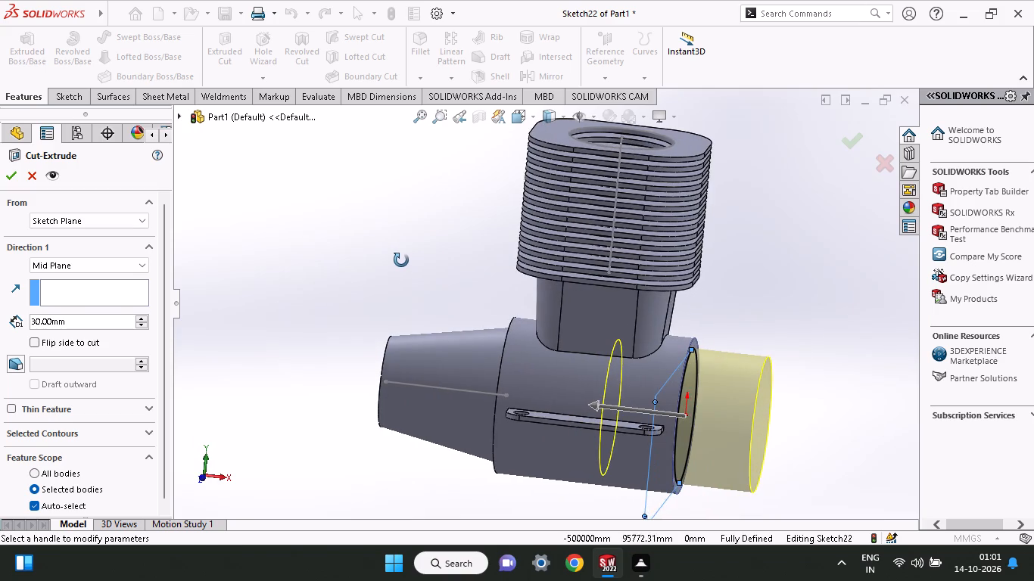
pyautogui.moveTo(401, 260); pyautogui.dragTo(401, 259, button='middle')
pyautogui.click(37, 271)
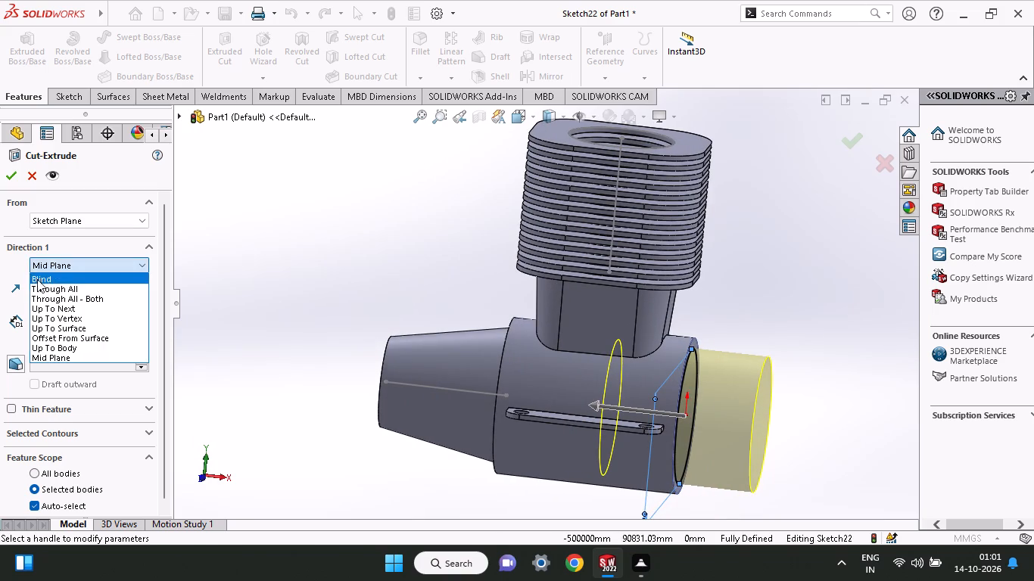
pyautogui.click(39, 282)
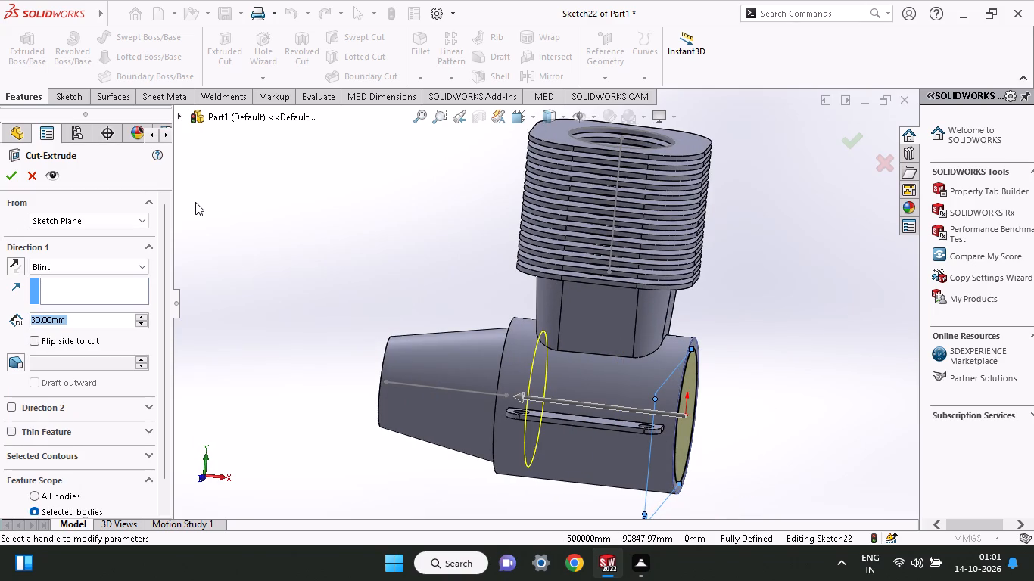
pyautogui.moveTo(351, 239); pyautogui.dragTo(366, 197, button='middle')
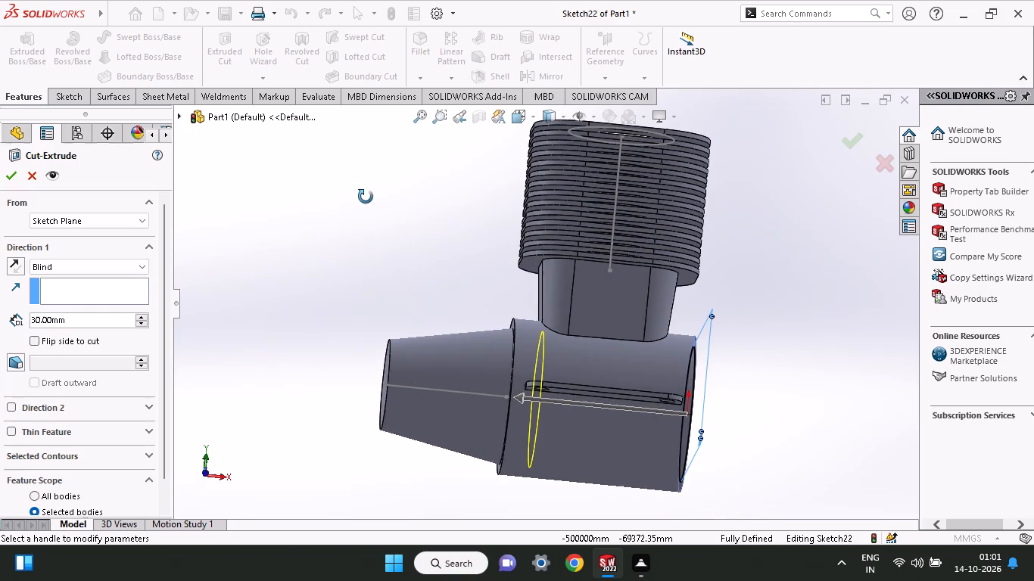
pyautogui.moveTo(366, 197); pyautogui.dragTo(354, 210, button='middle')
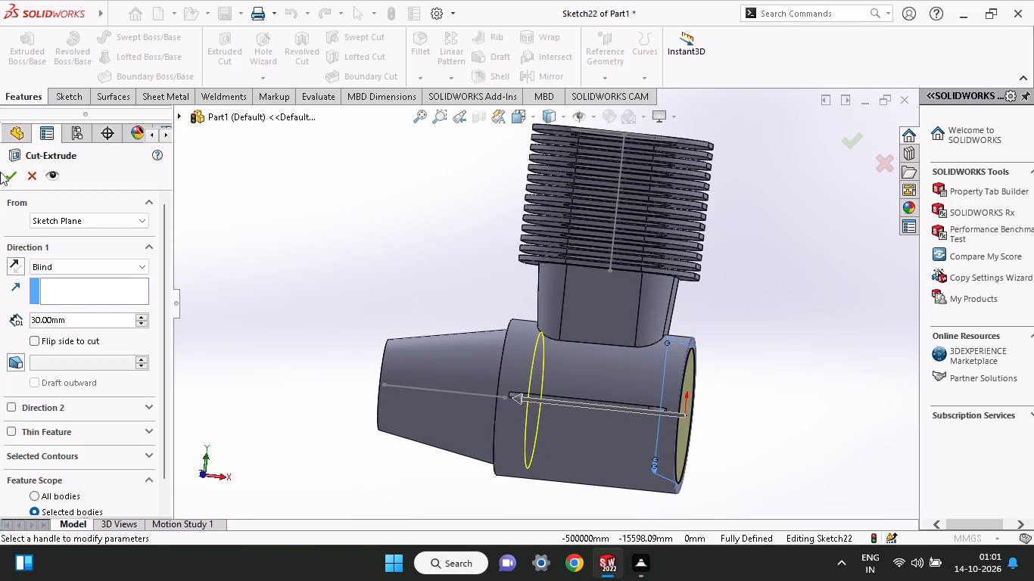
pyautogui.click(9, 179)
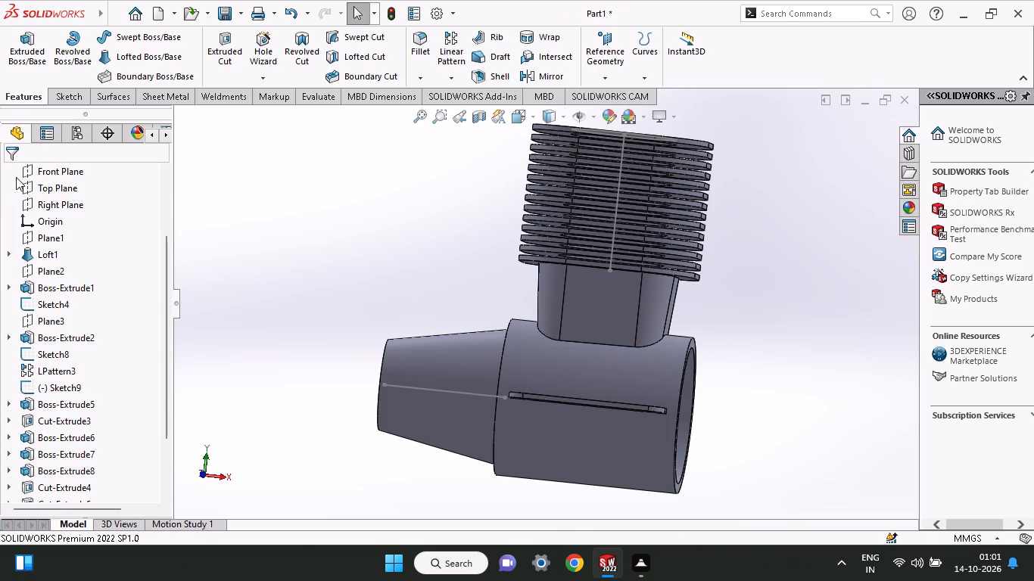
# On the cone's small flat end face, sketch a 12.5 mm diameter circle centred on the origin.
pyautogui.moveTo(171, 280); pyautogui.dragTo(293, 290, button='middle')
pyautogui.moveTo(298, 303); pyautogui.dragTo(397, 329, button='middle')
pyautogui.click(504, 408)
pyautogui.click(569, 368)
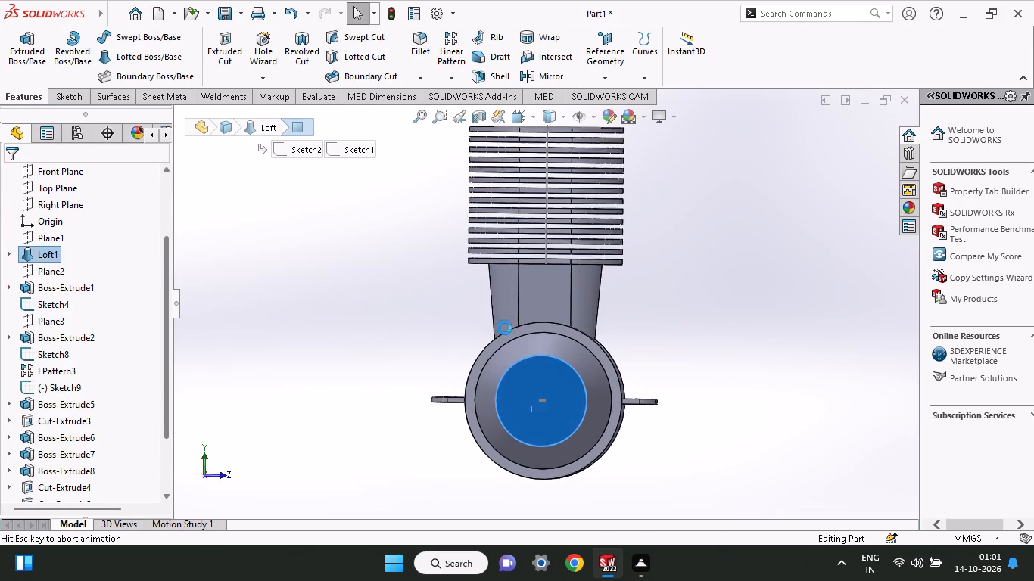
pyautogui.click(96, 67)
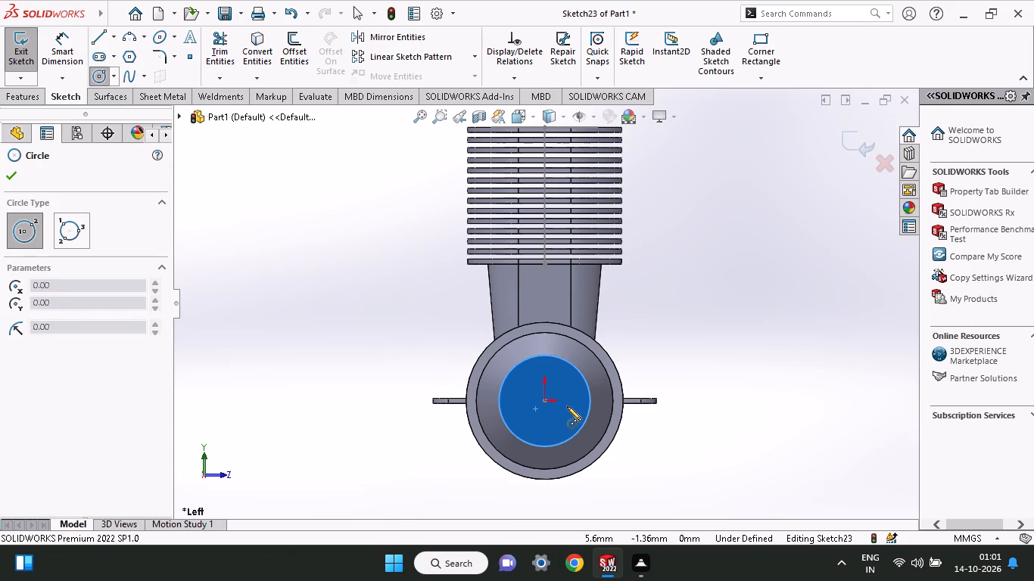
pyautogui.click(542, 402)
pyautogui.click(552, 422)
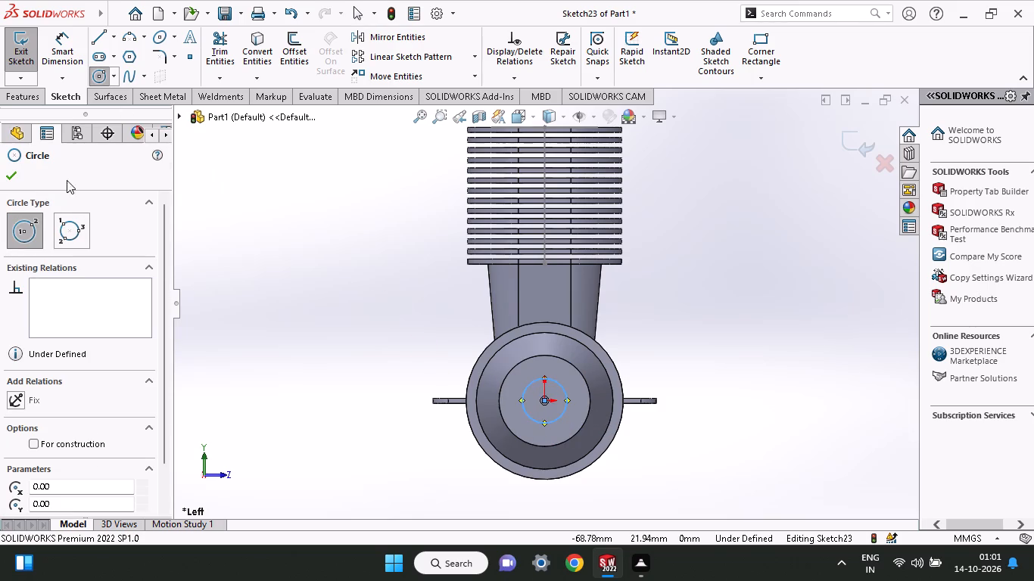
pyautogui.click(48, 46)
pyautogui.click(522, 401)
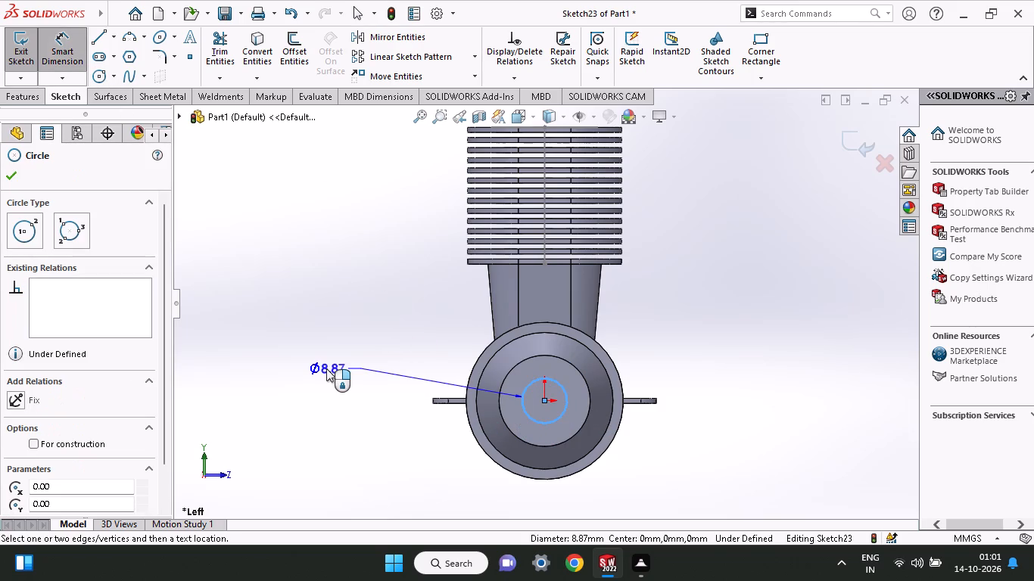
pyautogui.click(326, 368)
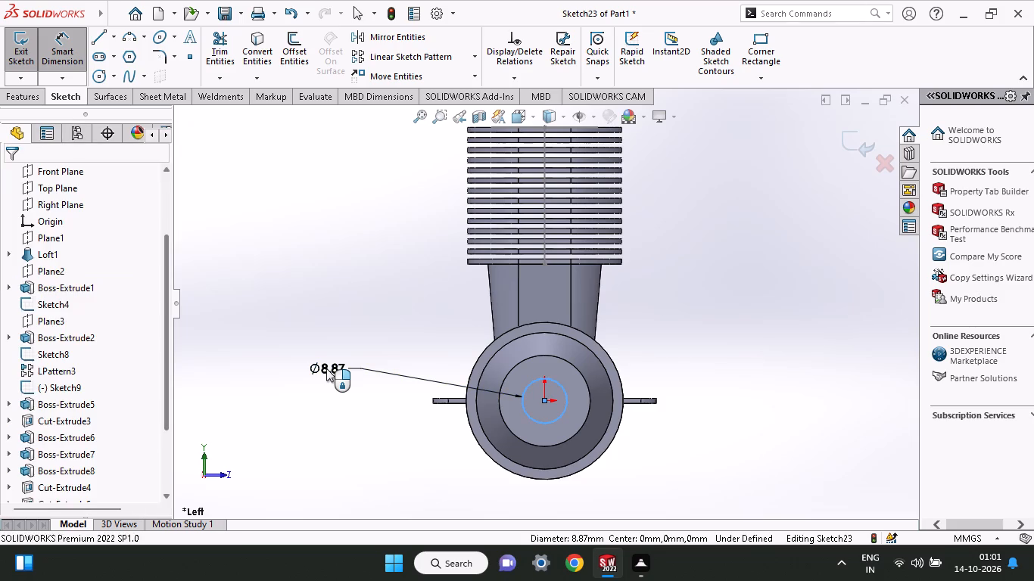
pyautogui.write('12.5')
pyautogui.press('Return')
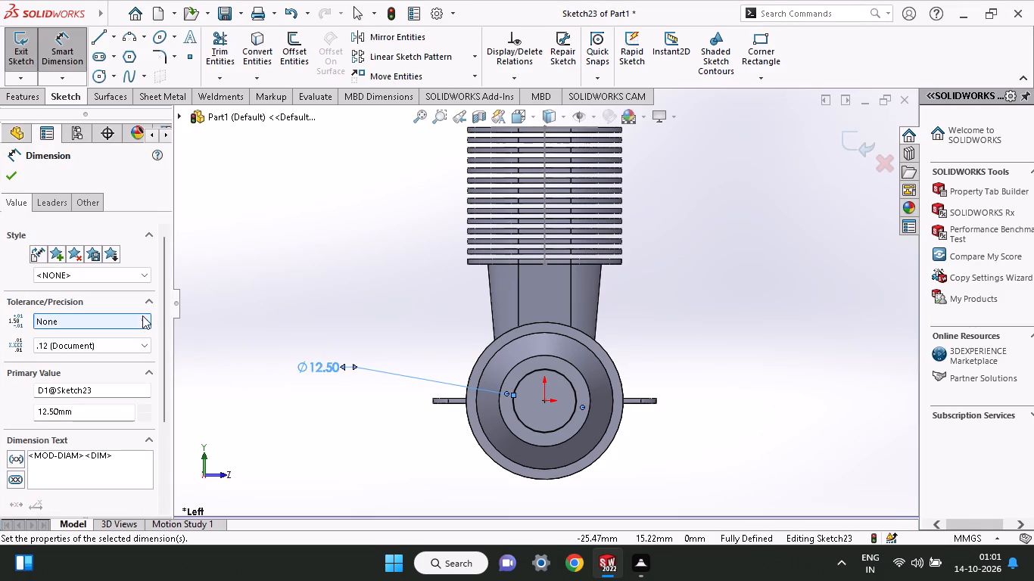
# Cut the 12.5 mm circle through the cone and body with a blind extruded cut, 84 mm inward and 19 mm in the second direction.
pyautogui.click(31, 91)
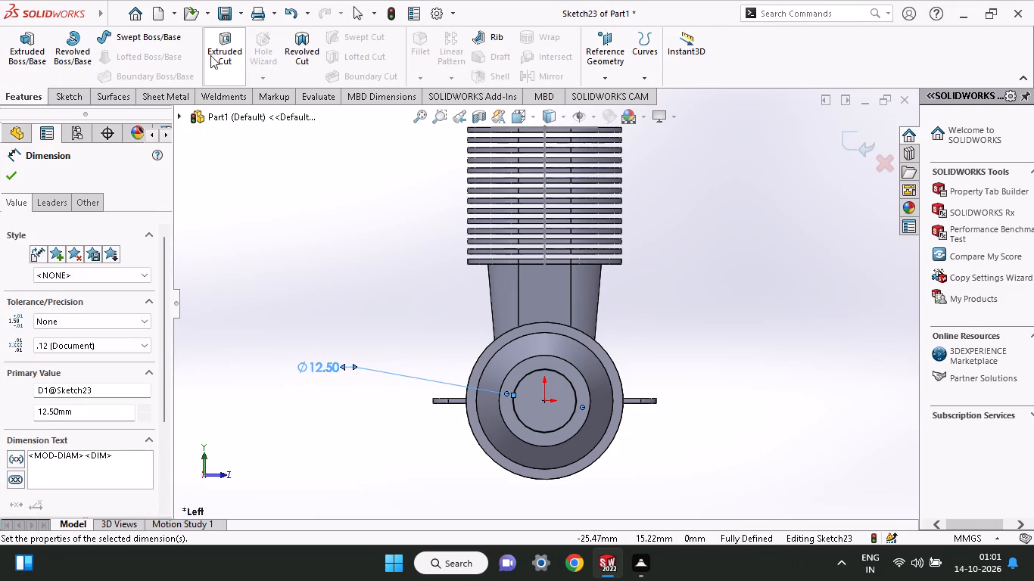
pyautogui.click(210, 55)
pyautogui.moveTo(727, 384); pyautogui.dragTo(633, 445, button='middle')
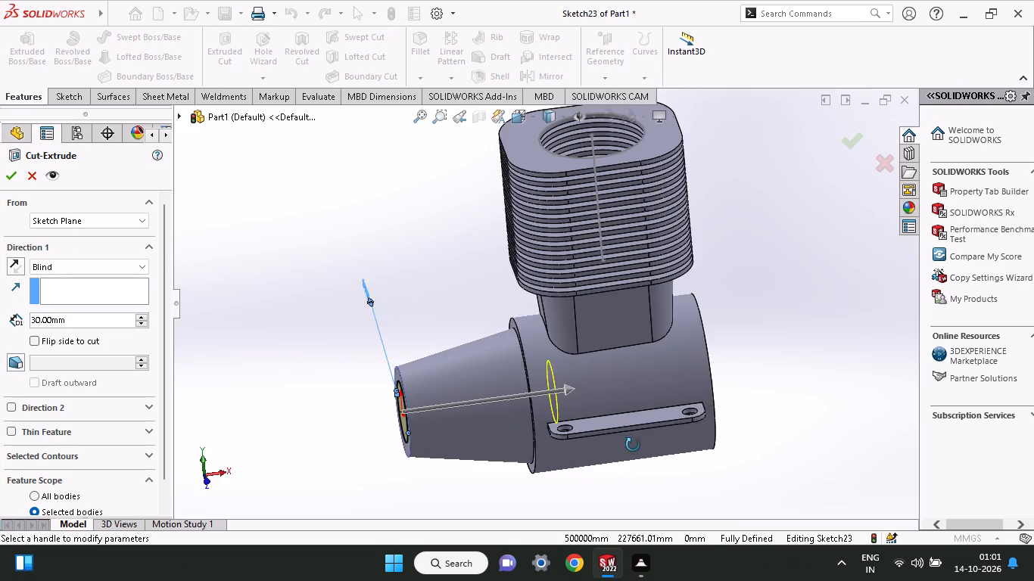
pyautogui.moveTo(633, 445); pyautogui.dragTo(625, 449, button='middle')
pyautogui.moveTo(567, 388); pyautogui.dragTo(705, 385)
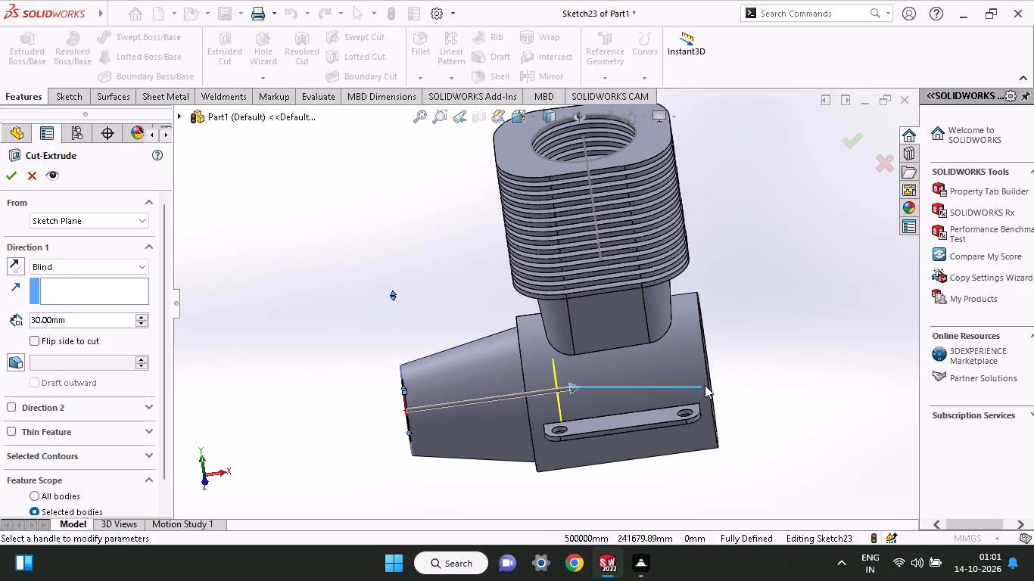
pyautogui.moveTo(705, 385); pyautogui.dragTo(697, 381)
pyautogui.moveTo(574, 393); pyautogui.dragTo(828, 365)
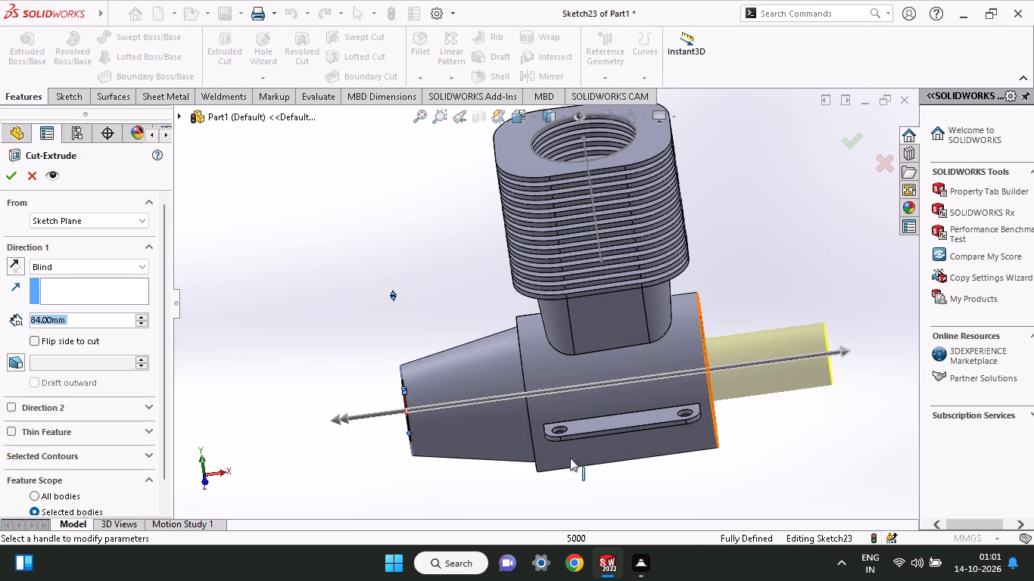
pyautogui.moveTo(329, 418); pyautogui.dragTo(308, 420)
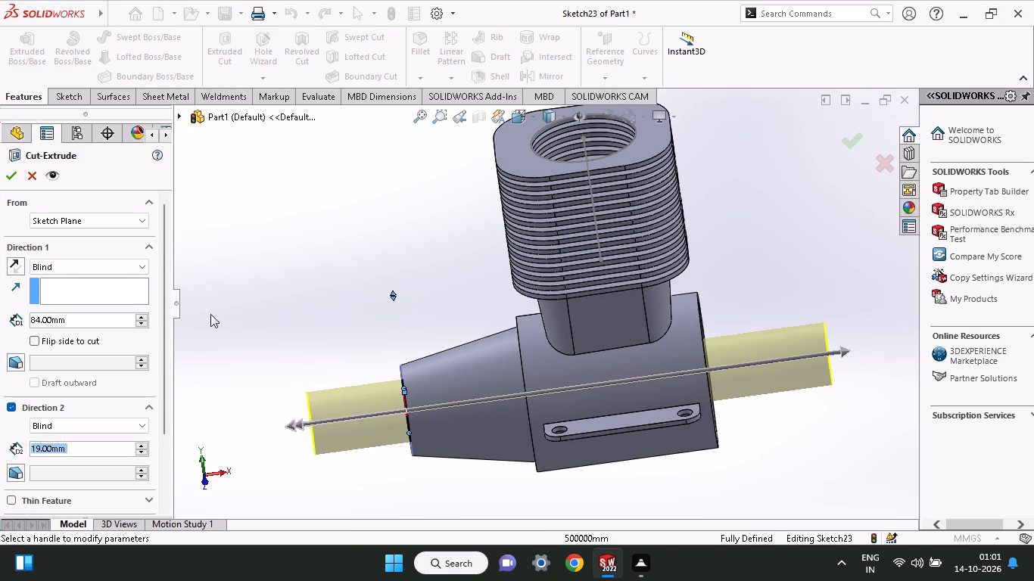
pyautogui.scroll(-1, 2, 176)
pyautogui.click(2, 176)
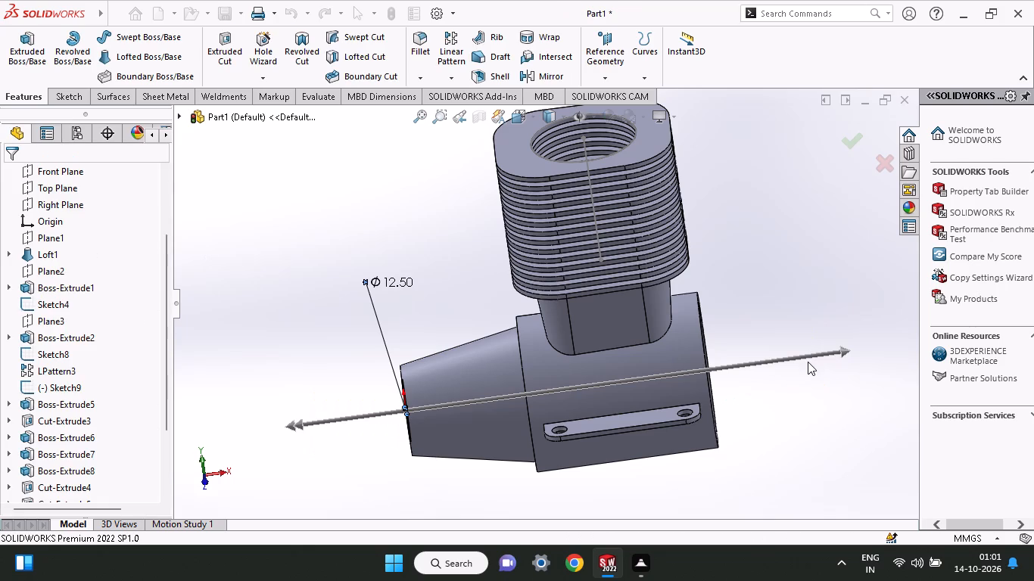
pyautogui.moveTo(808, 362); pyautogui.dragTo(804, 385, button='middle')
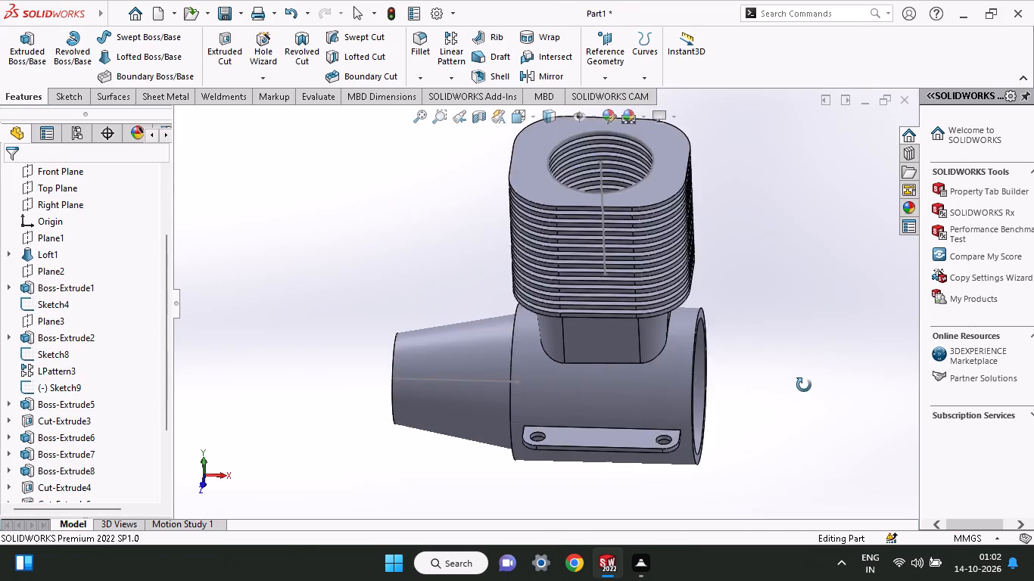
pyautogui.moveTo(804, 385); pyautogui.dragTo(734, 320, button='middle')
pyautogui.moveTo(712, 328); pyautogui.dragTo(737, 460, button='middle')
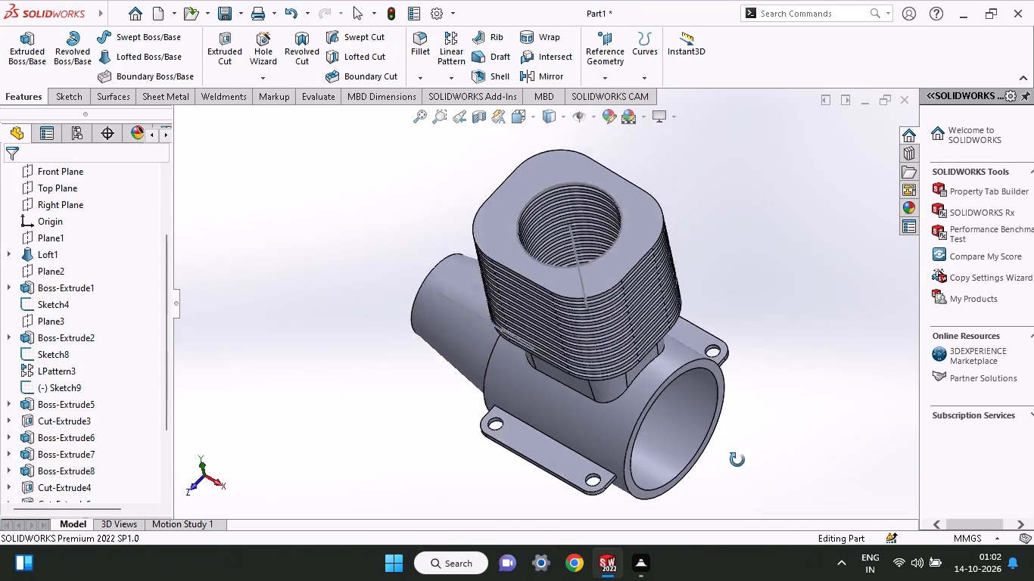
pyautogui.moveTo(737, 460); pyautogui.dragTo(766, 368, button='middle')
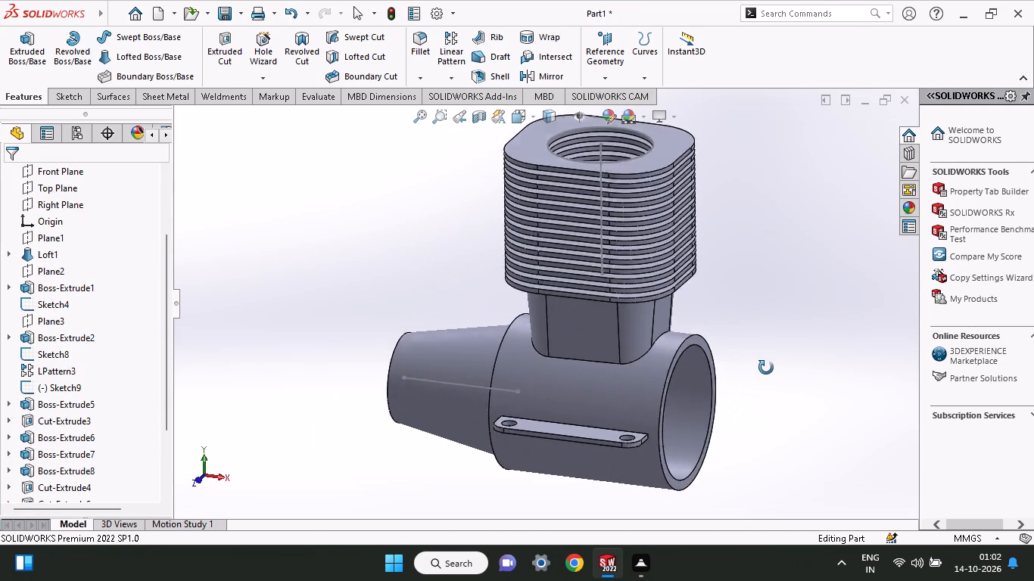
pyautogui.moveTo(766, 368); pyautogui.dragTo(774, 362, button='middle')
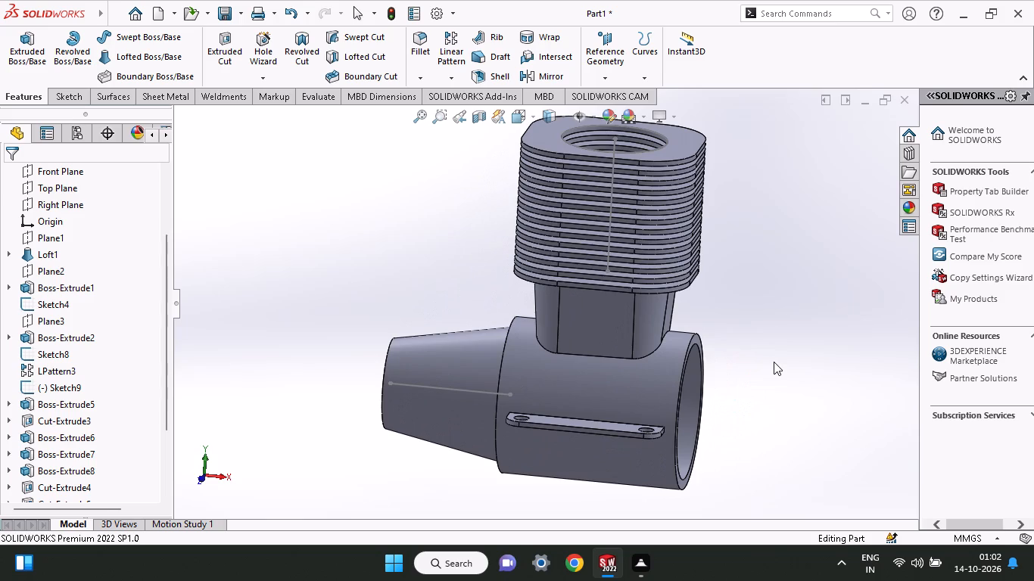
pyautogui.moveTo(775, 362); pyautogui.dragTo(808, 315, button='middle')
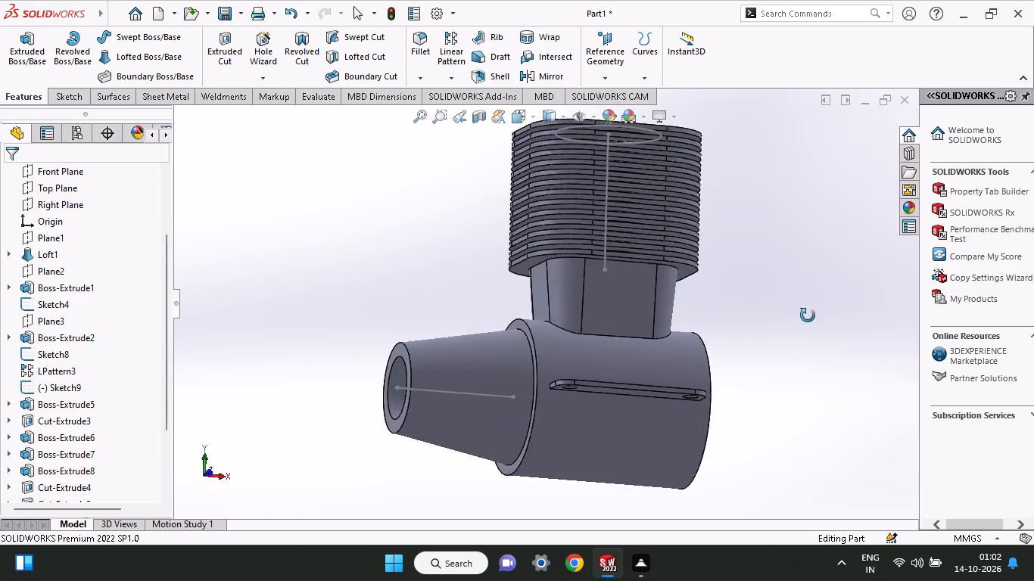
# On the Front Plane, sketch a slanted line about 21.5 mm long from the middle of the cone's axis line up past the cone's outline.
pyautogui.moveTo(808, 315); pyautogui.dragTo(777, 340, button='middle')
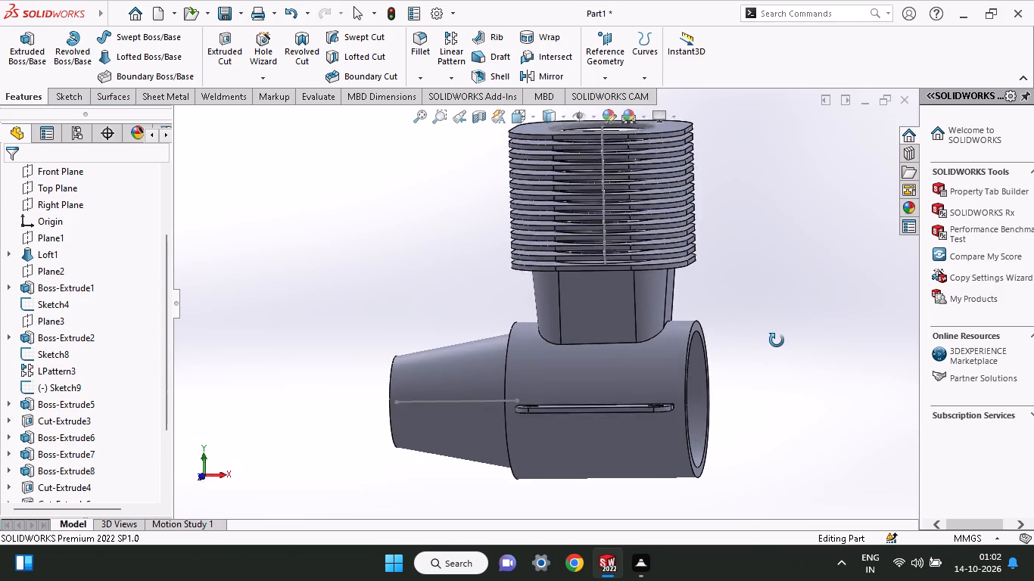
pyautogui.moveTo(777, 340); pyautogui.dragTo(779, 347, button='middle')
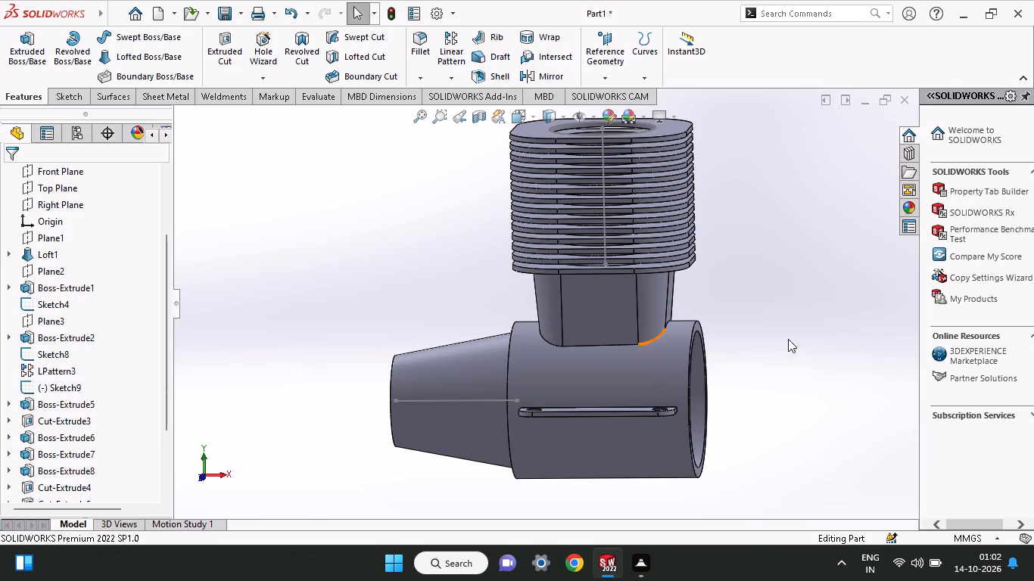
pyautogui.moveTo(722, 310); pyautogui.dragTo(712, 469, button='middle')
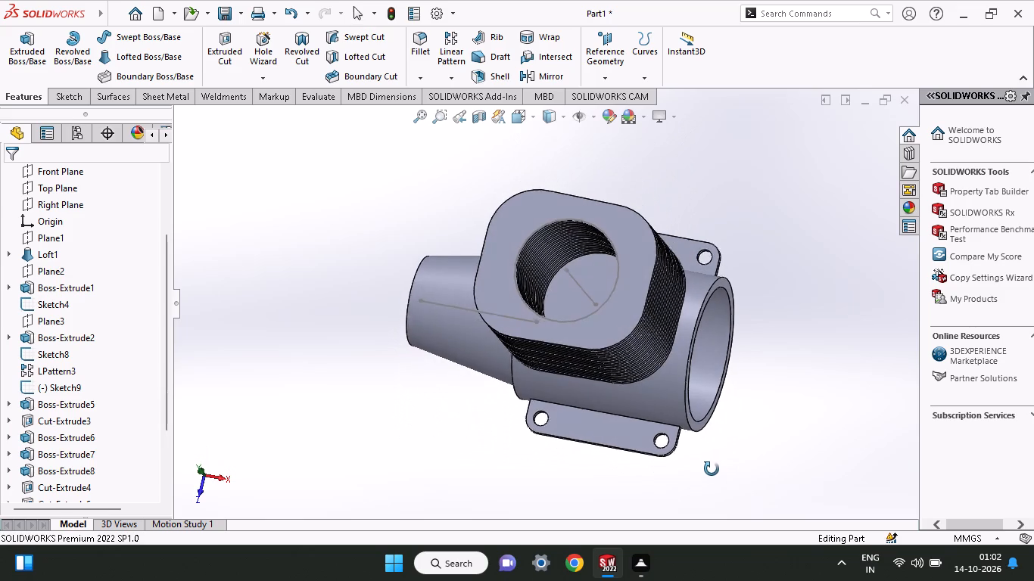
pyautogui.moveTo(712, 469); pyautogui.dragTo(743, 270, button='middle')
pyautogui.moveTo(718, 256); pyautogui.dragTo(760, 336, button='middle')
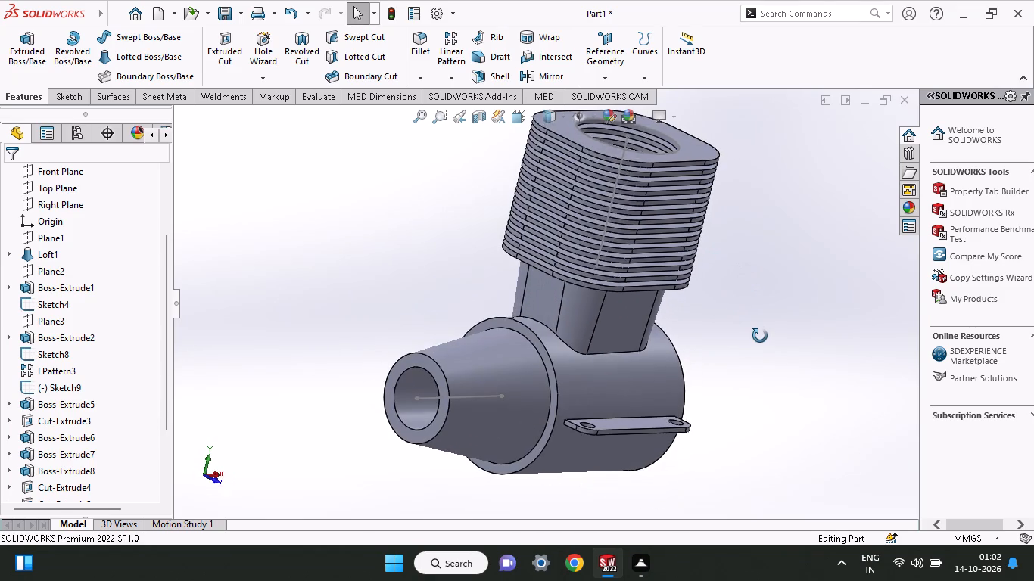
pyautogui.moveTo(760, 336); pyautogui.dragTo(730, 338, button='middle')
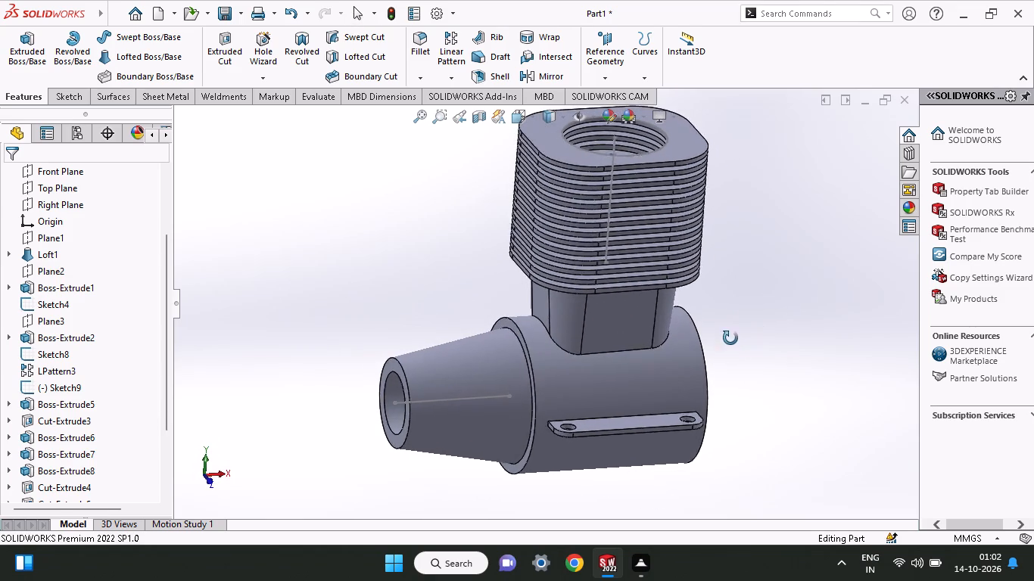
pyautogui.moveTo(730, 338); pyautogui.dragTo(719, 322, button='middle')
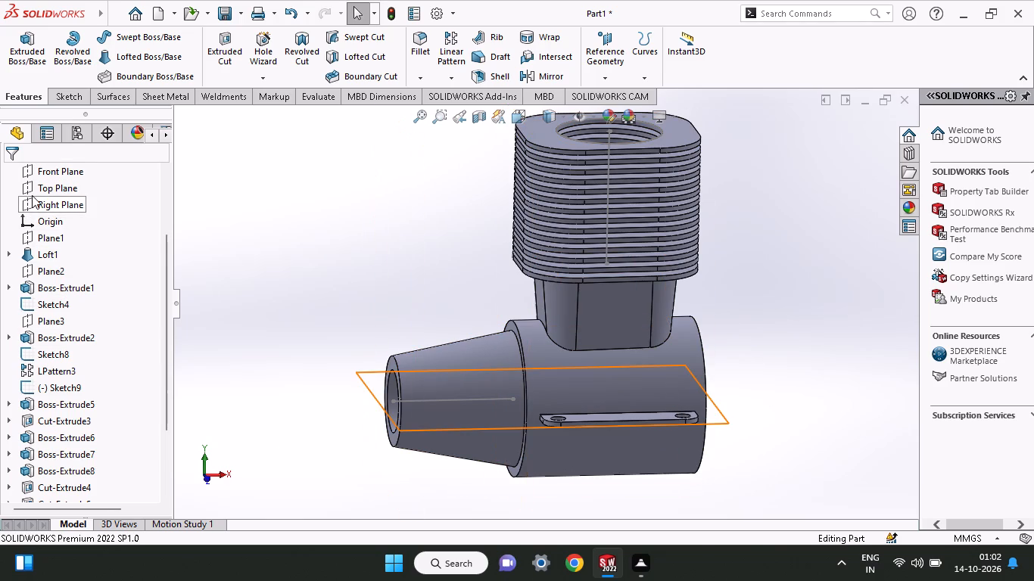
pyautogui.click(41, 176)
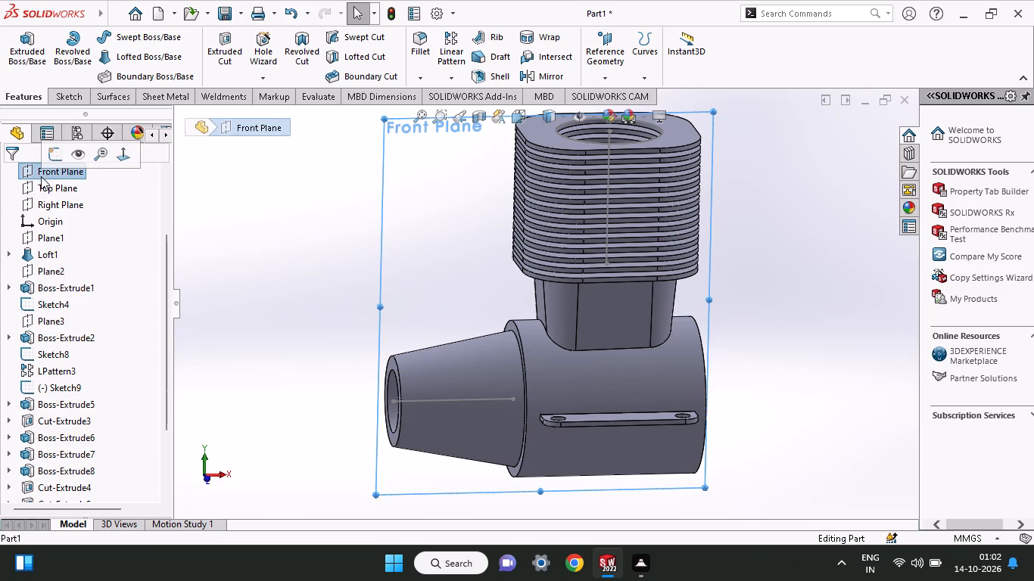
pyautogui.click(57, 157)
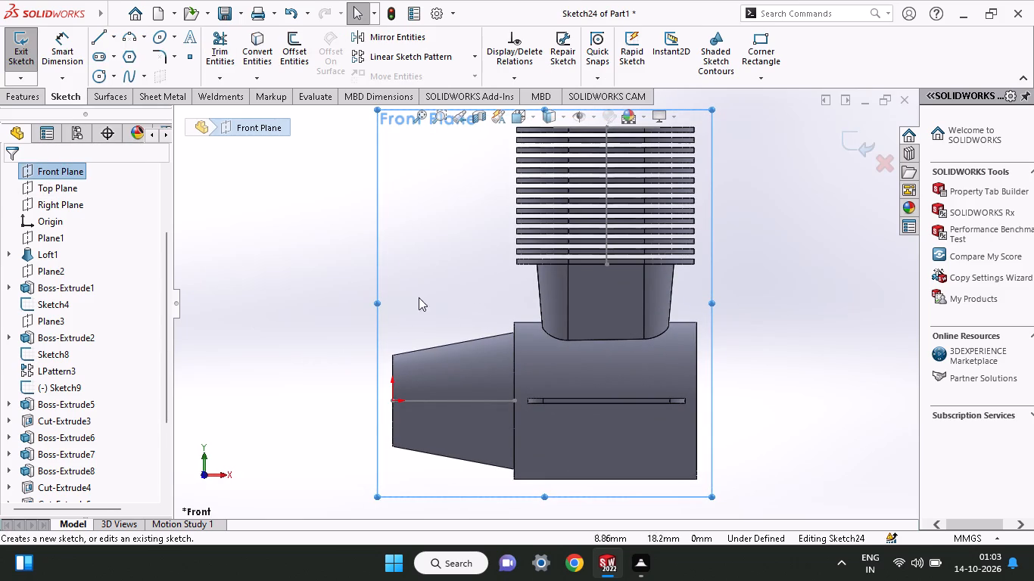
pyautogui.click(108, 35)
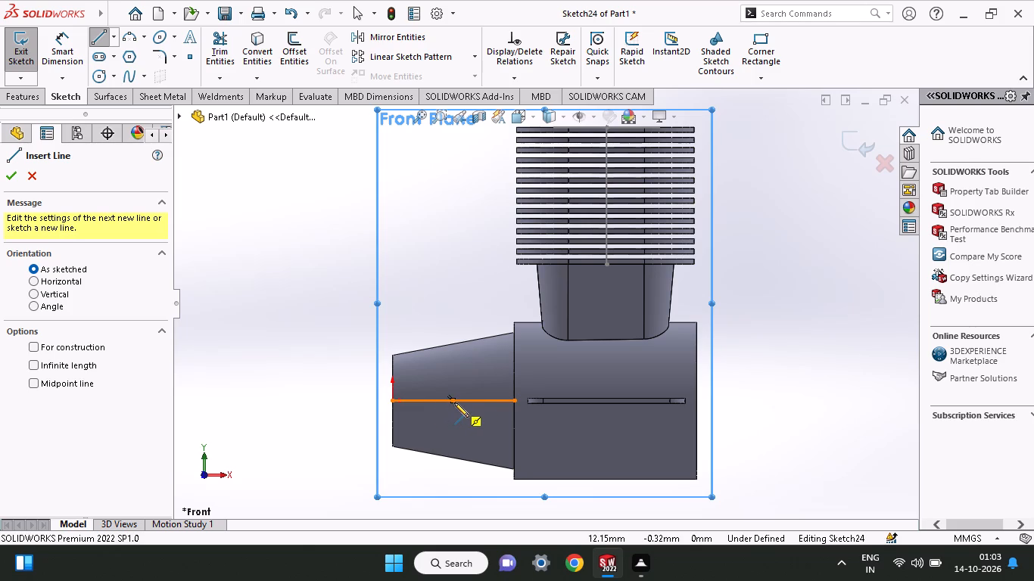
pyautogui.click(454, 402)
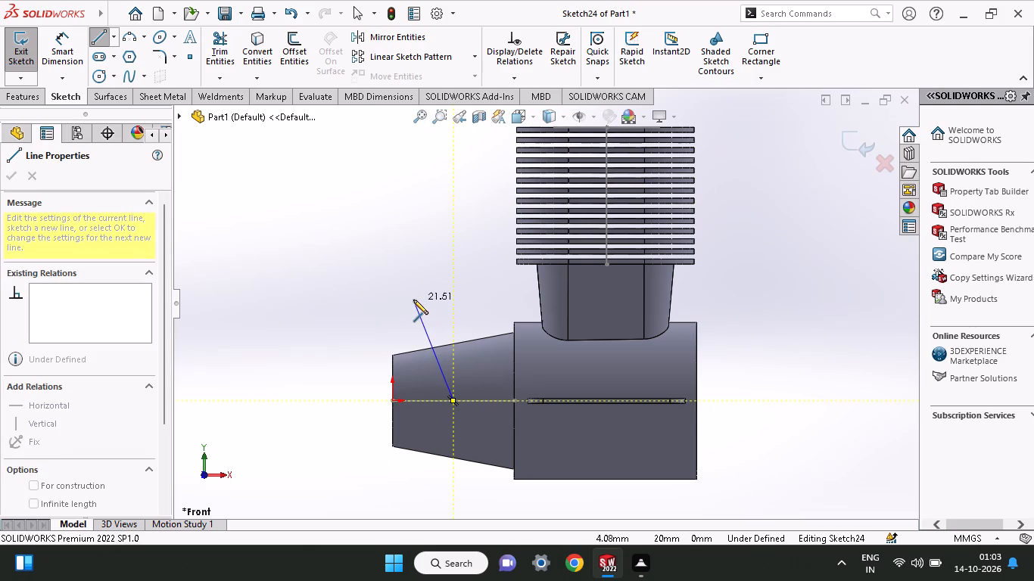
pyautogui.click(413, 300)
pyautogui.rightClick(348, 309)
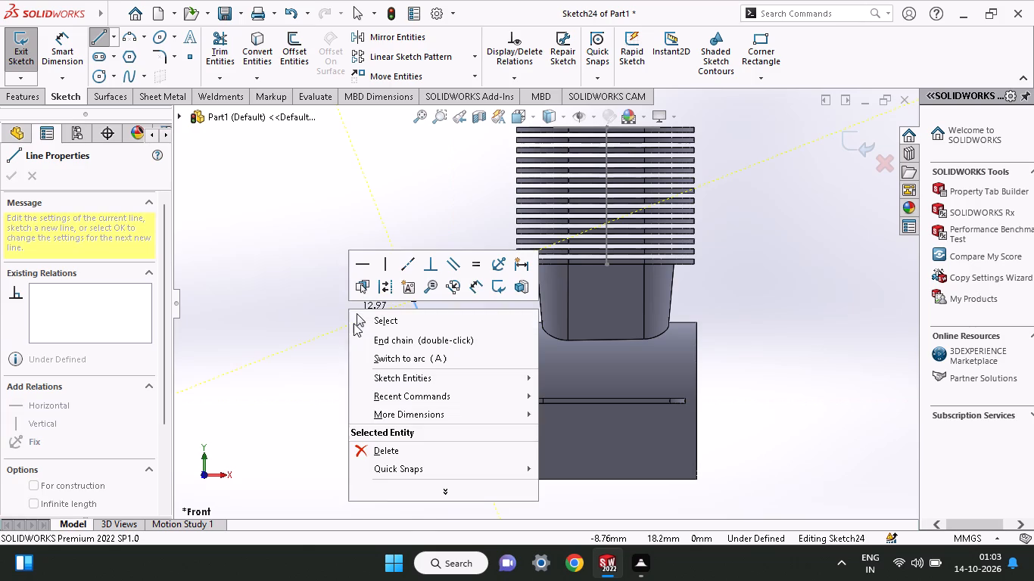
pyautogui.click(355, 325)
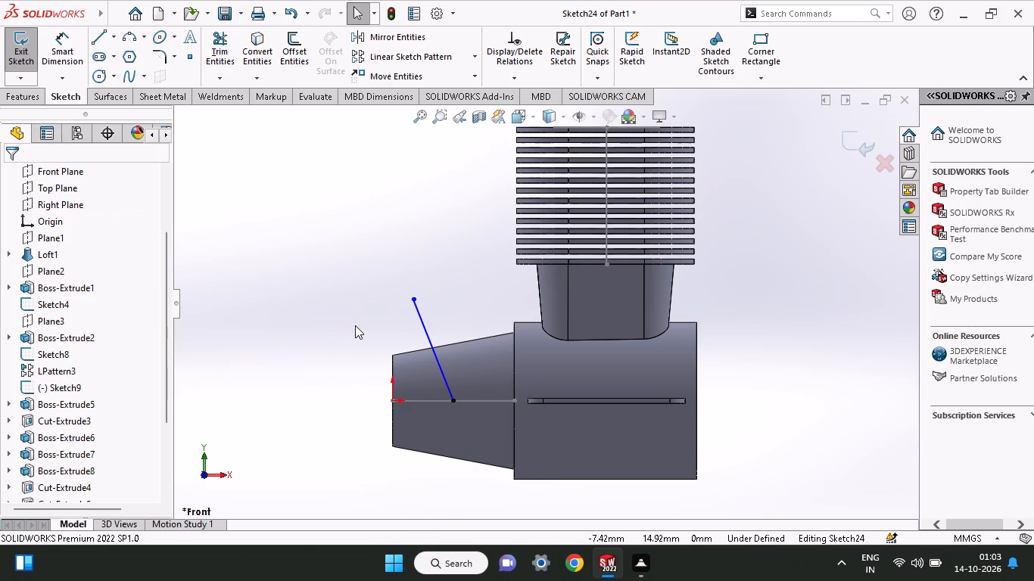
# Dimension the angle between the slanted line and the cone's axis line as 64 degrees.
pyautogui.click(73, 48)
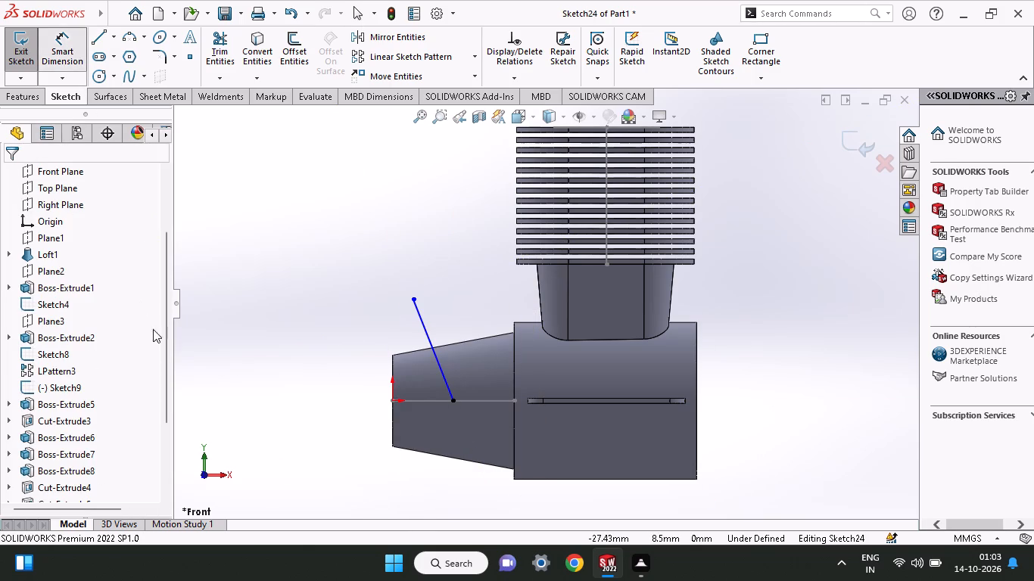
pyautogui.click(426, 401)
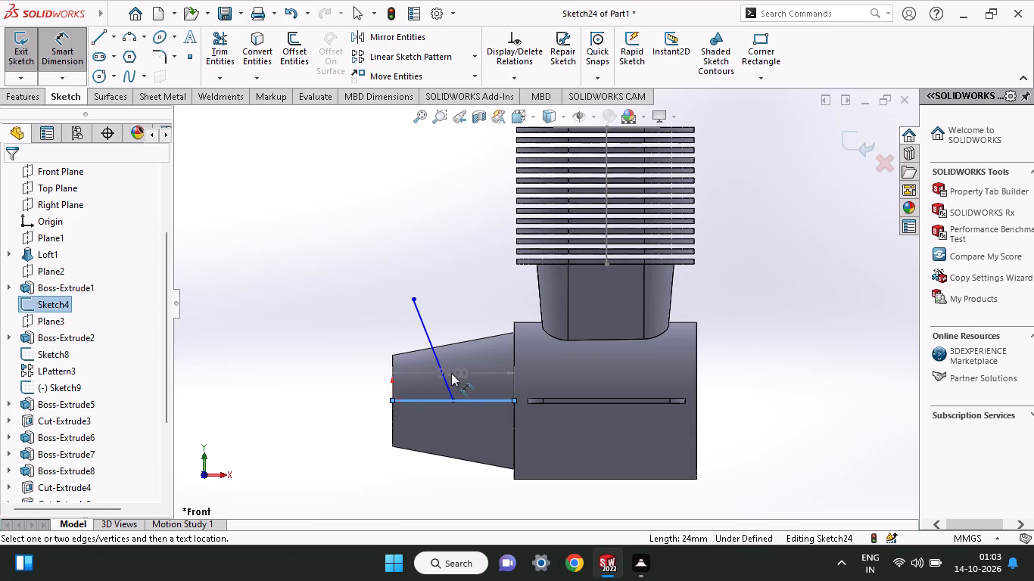
pyautogui.click(444, 366)
pyautogui.click(433, 358)
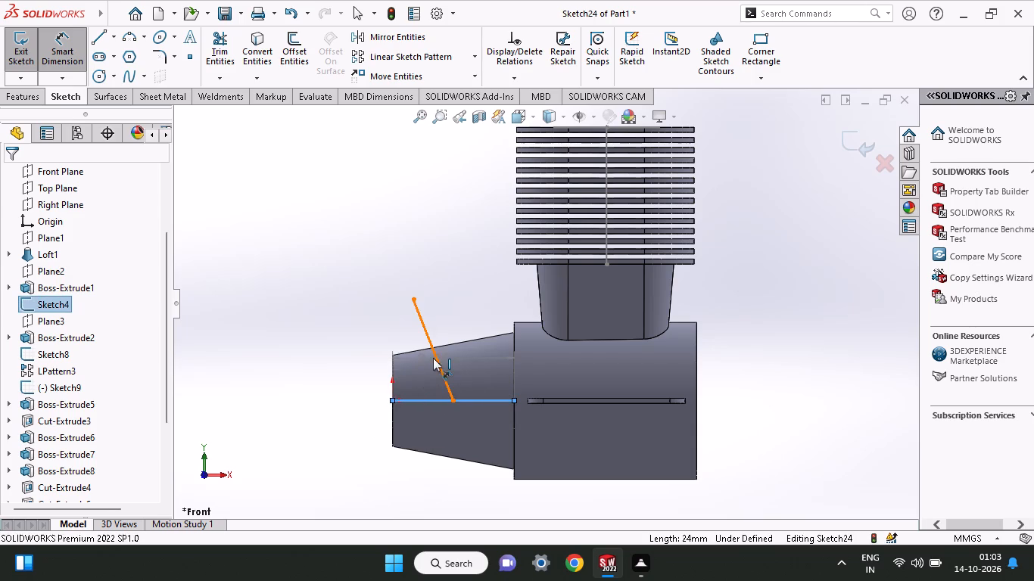
pyautogui.click(375, 371)
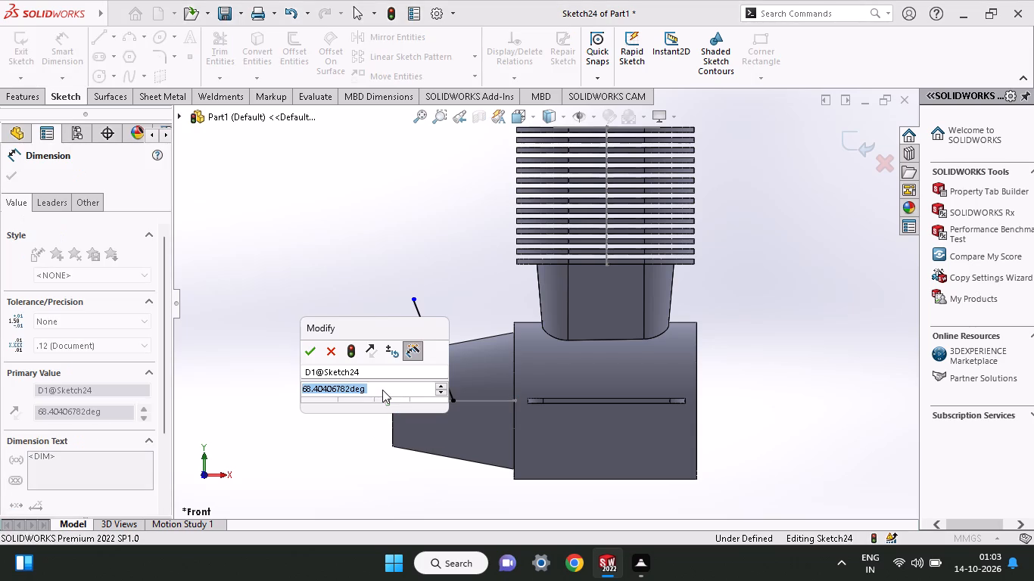
pyautogui.write('64')
pyautogui.press('Return')
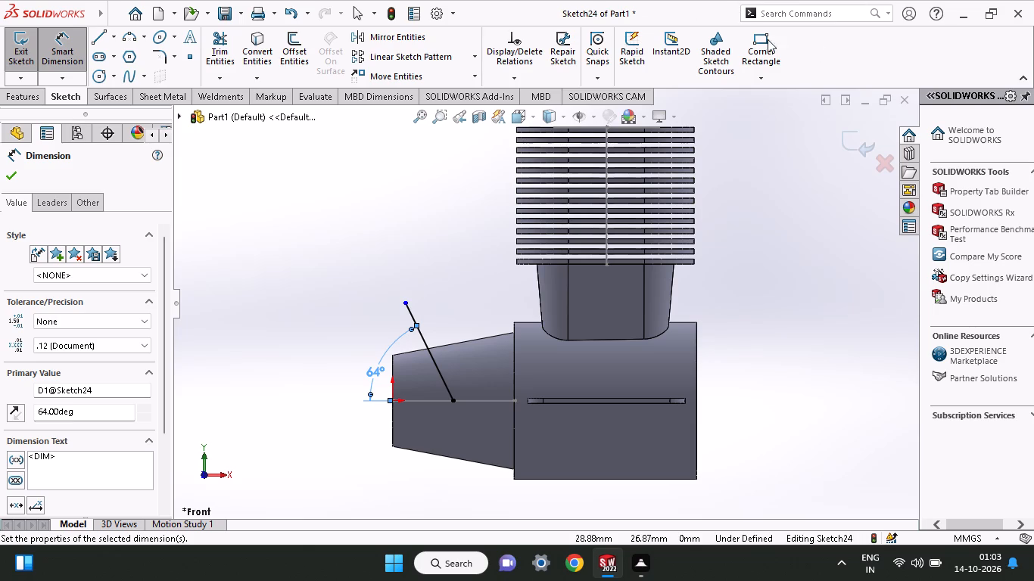
# Offset the slanted line 14.51 mm toward the cylindrical body, with the dimension added.
pyautogui.click(283, 61)
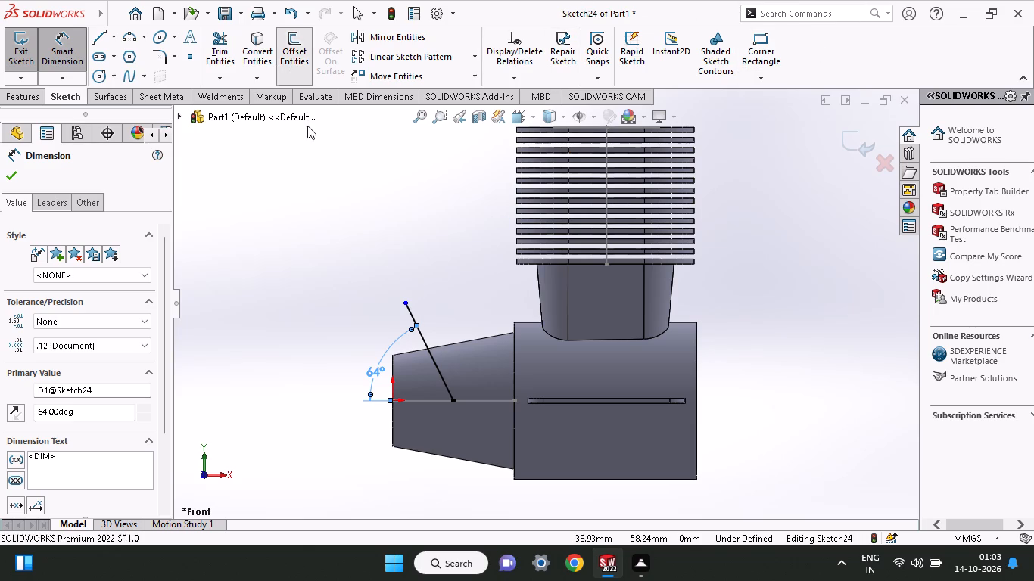
pyautogui.click(426, 348)
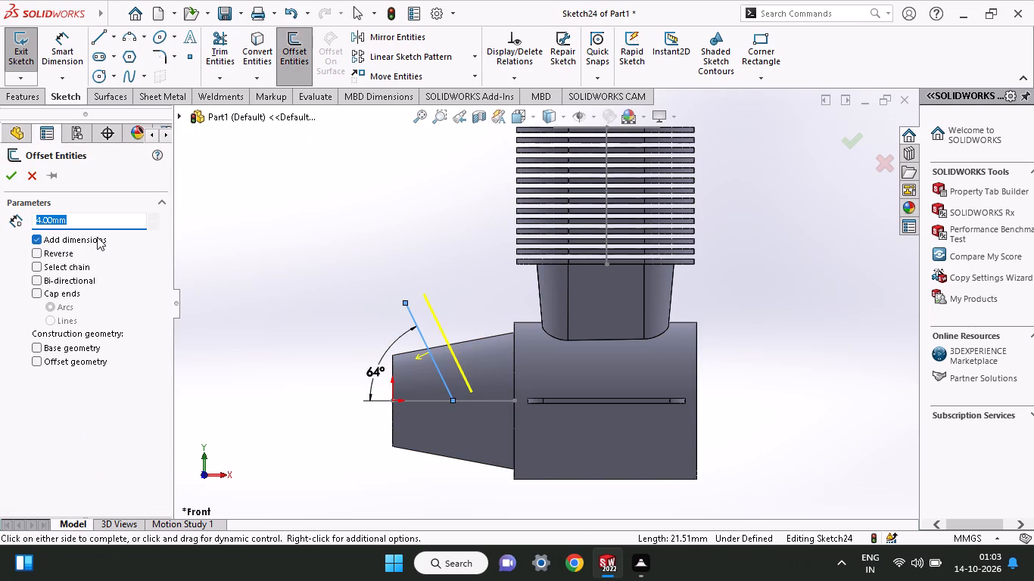
pyautogui.write('14.51')
pyautogui.press('Return')
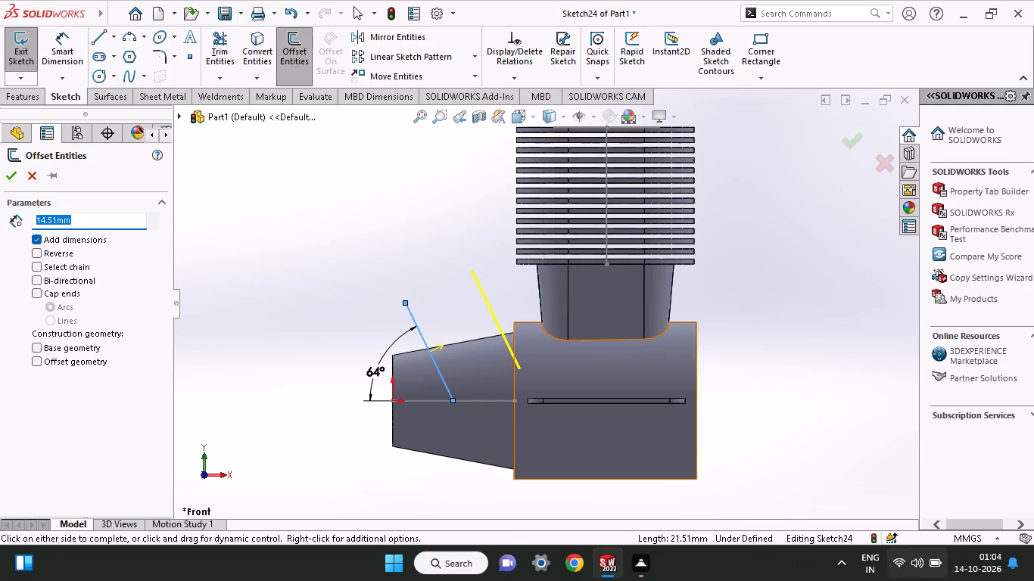
pyautogui.click(11, 178)
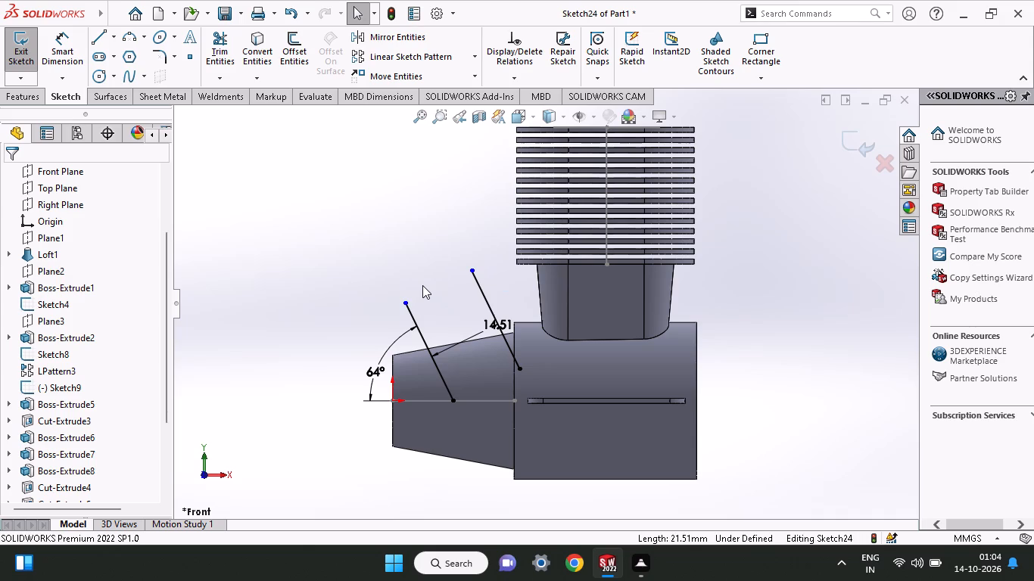
# Sketch a line about 46 mm long from the cone's upper corner at the body to a point level with the axis, beyond the cone's small end.
pyautogui.click(98, 38)
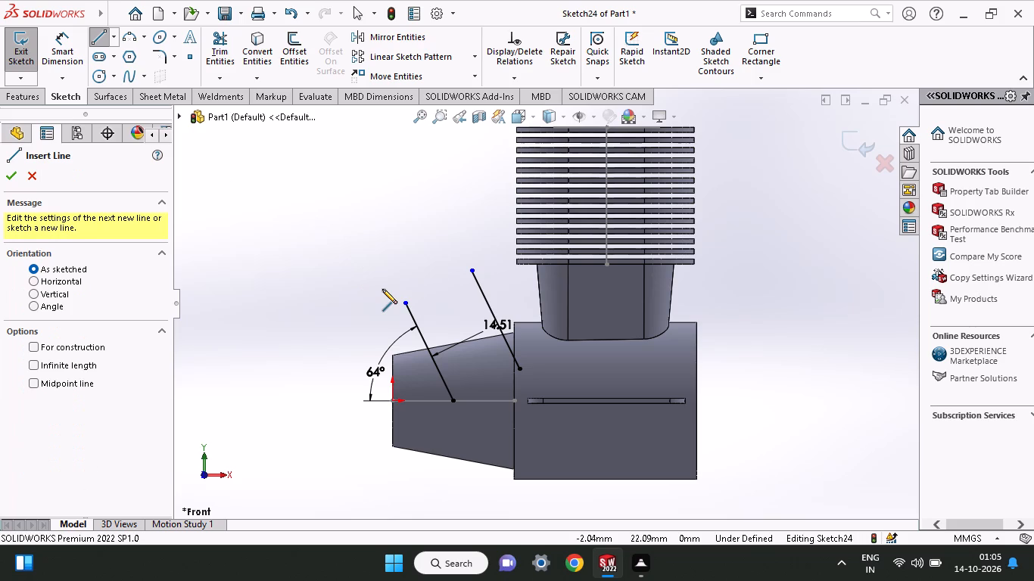
pyautogui.click(513, 332)
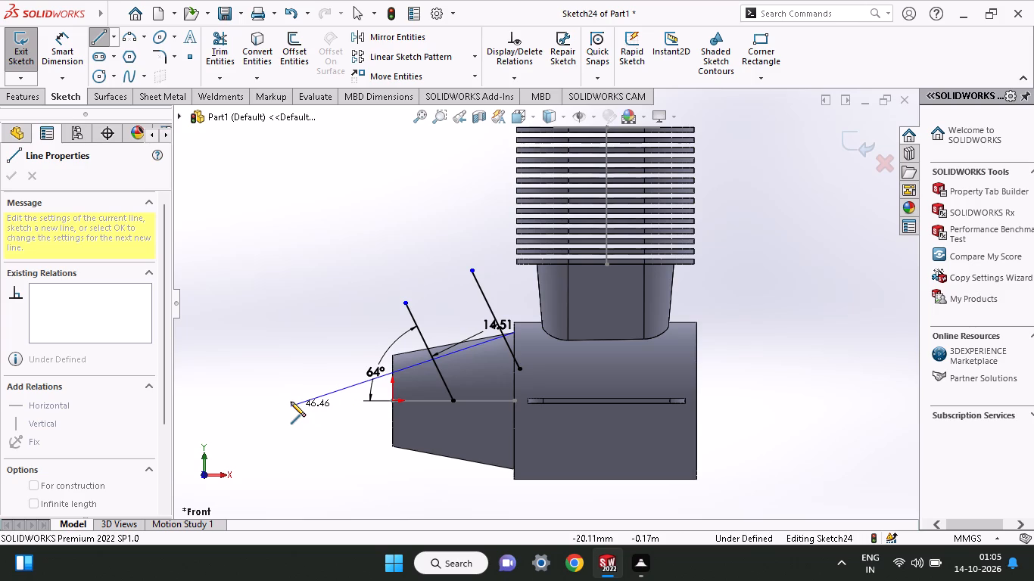
pyautogui.click(291, 402)
pyautogui.rightClick(288, 328)
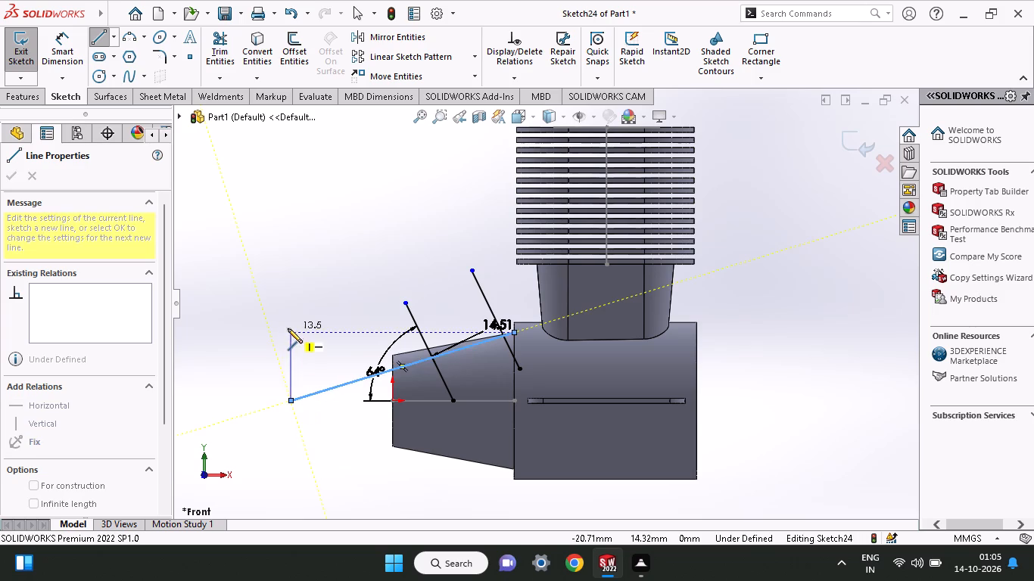
pyautogui.click(295, 337)
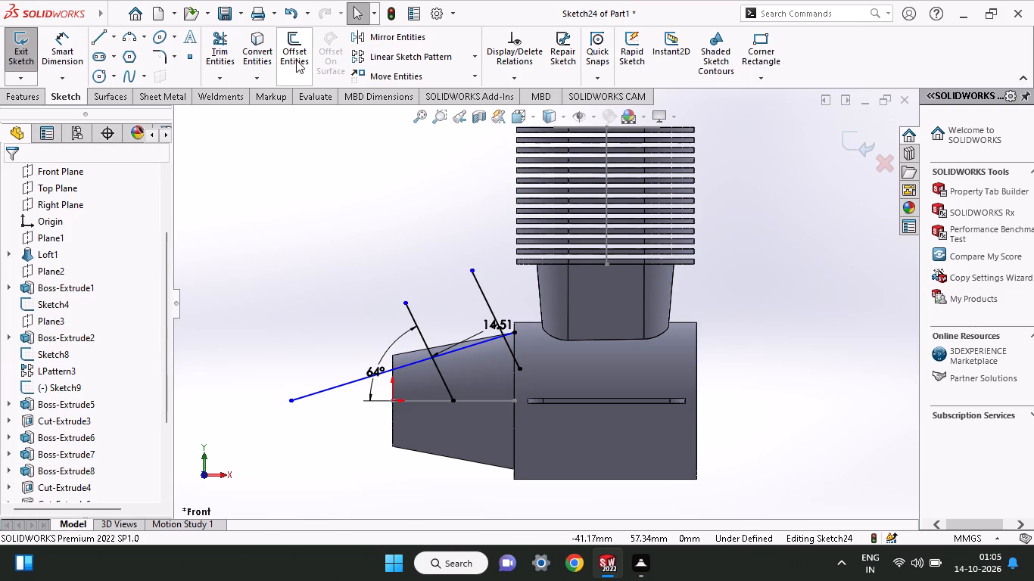
# Offset the new long sloping line 13 mm upward, away from the cone, with the dimension added.
pyautogui.click(296, 60)
pyautogui.click(310, 391)
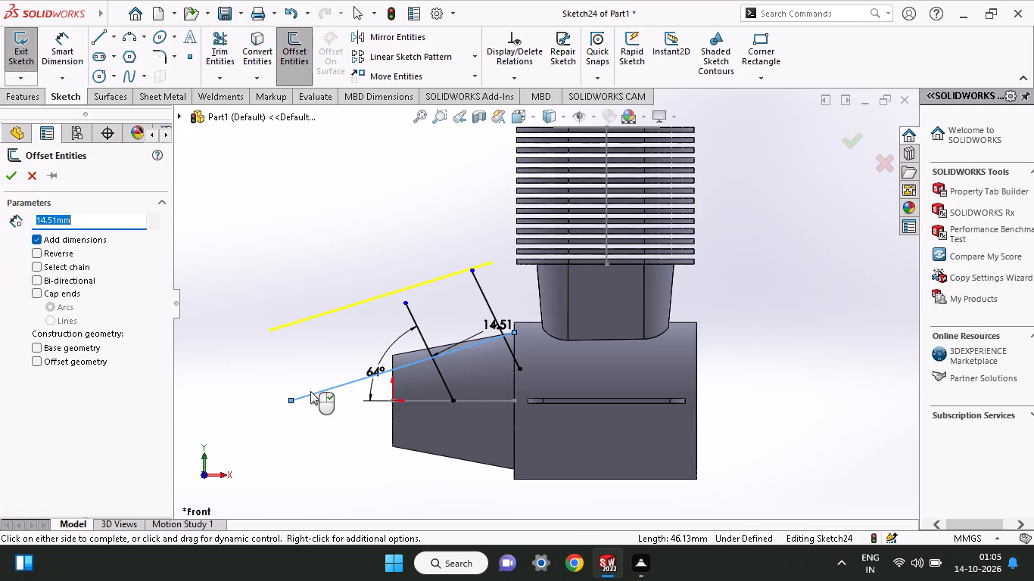
pyautogui.write('13')
pyautogui.press('Return')
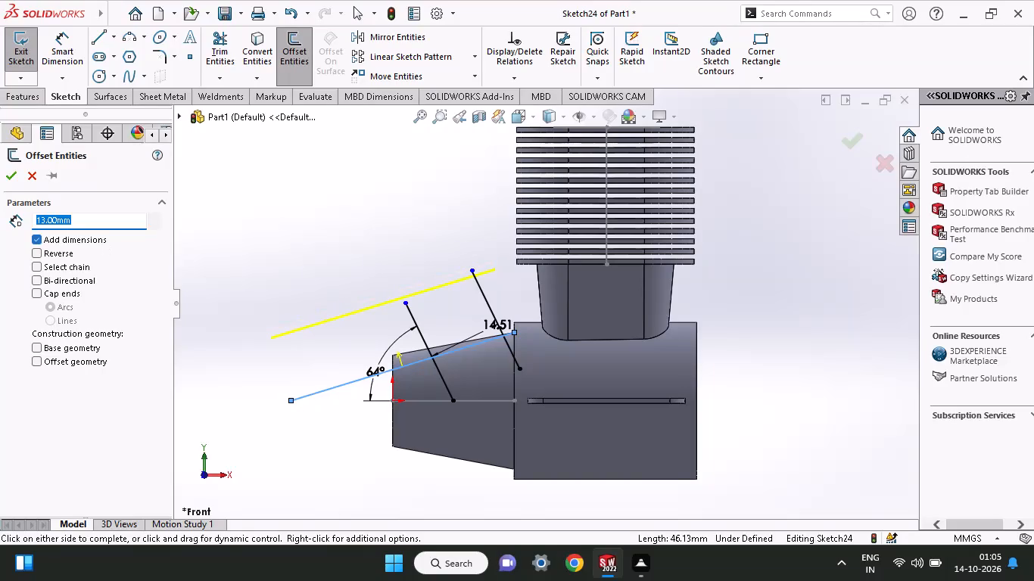
pyautogui.click(4, 175)
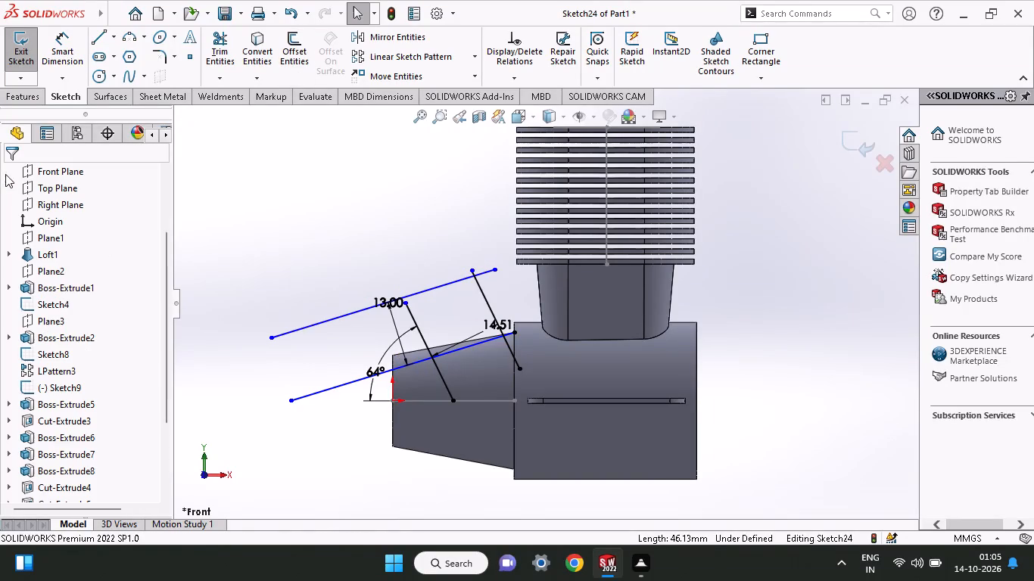
# Sketch a short line continuing from the 64-degree line's upper end past the upper sloping offset line.
pyautogui.click(91, 35)
pyautogui.click(408, 307)
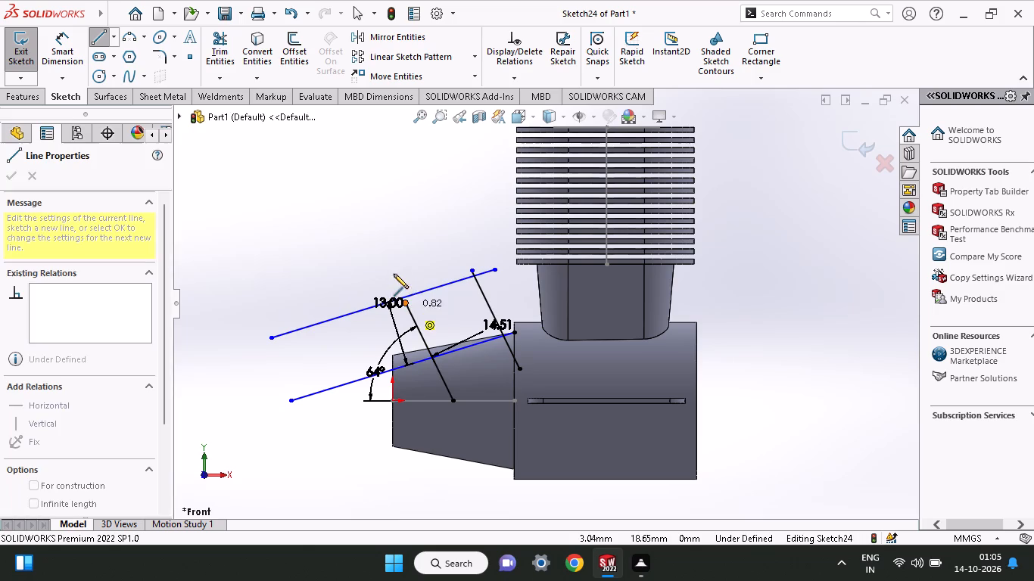
pyautogui.click(388, 272)
pyautogui.rightClick(388, 244)
pyautogui.click(410, 256)
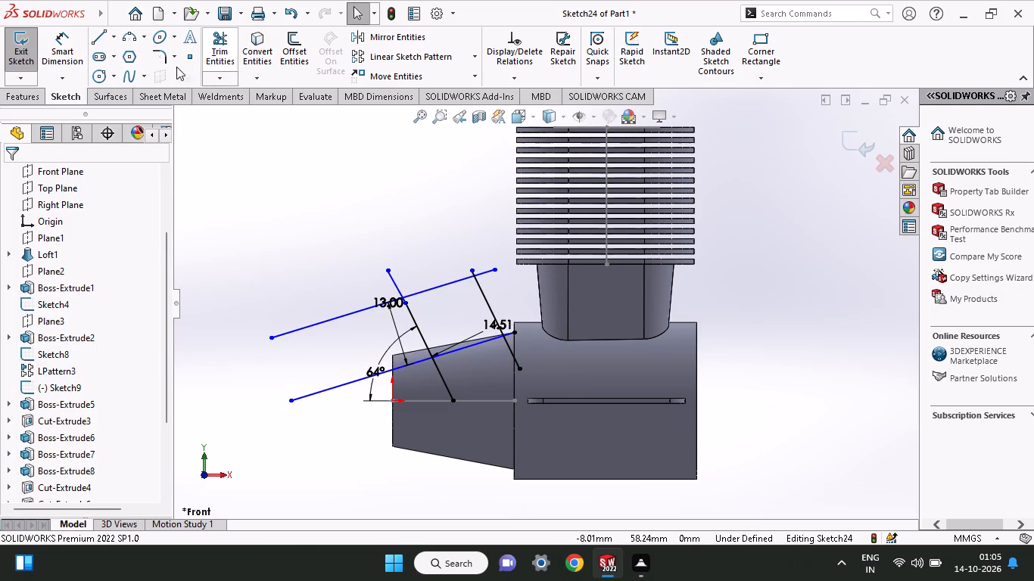
# Trim both sloping lines beyond the 64-degree line, the upper line's end beyond the offset slanted line, and the slanted lines' stubs above it.
pyautogui.click(228, 53)
pyautogui.moveTo(420, 271); pyautogui.dragTo(377, 290)
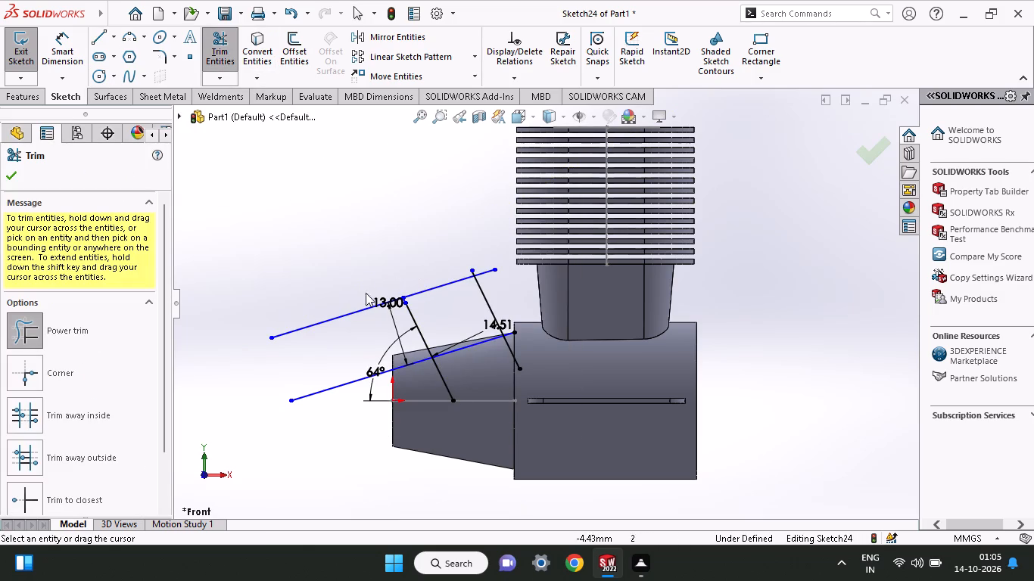
pyautogui.moveTo(335, 271); pyautogui.dragTo(366, 433)
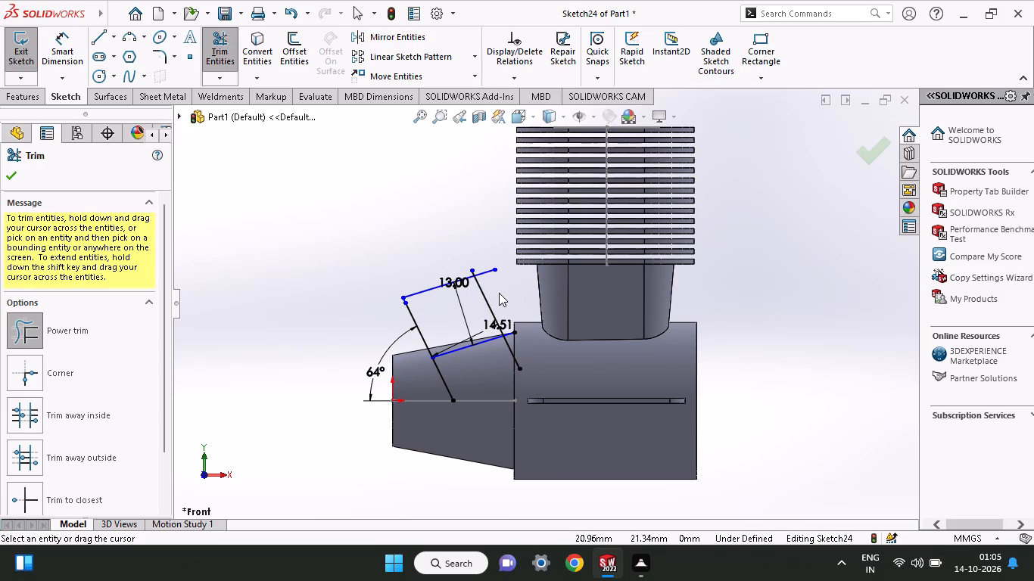
pyautogui.moveTo(499, 293); pyautogui.dragTo(486, 216)
pyautogui.moveTo(485, 216); pyautogui.dragTo(497, 285)
pyautogui.keyDown('ctrl'); pyautogui.scroll(2, 497, 285); pyautogui.keyUp('ctrl')
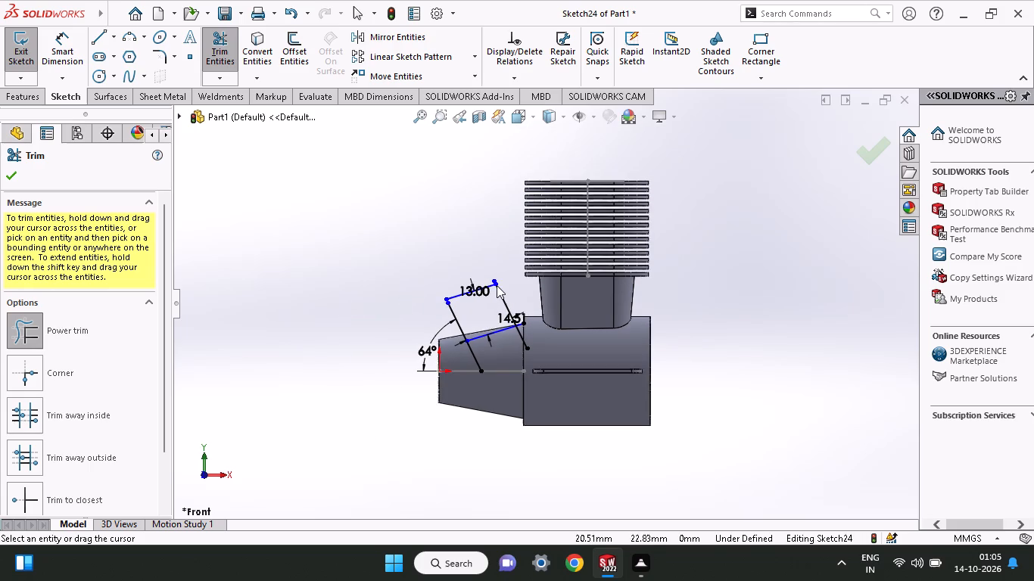
pyautogui.scroll(-1, 497, 285)
pyautogui.scroll(2, 497, 285)
pyautogui.scroll(-1, 497, 285)
pyautogui.keyDown('ctrl'); pyautogui.scroll(-2, 497, 285); pyautogui.keyUp('ctrl')
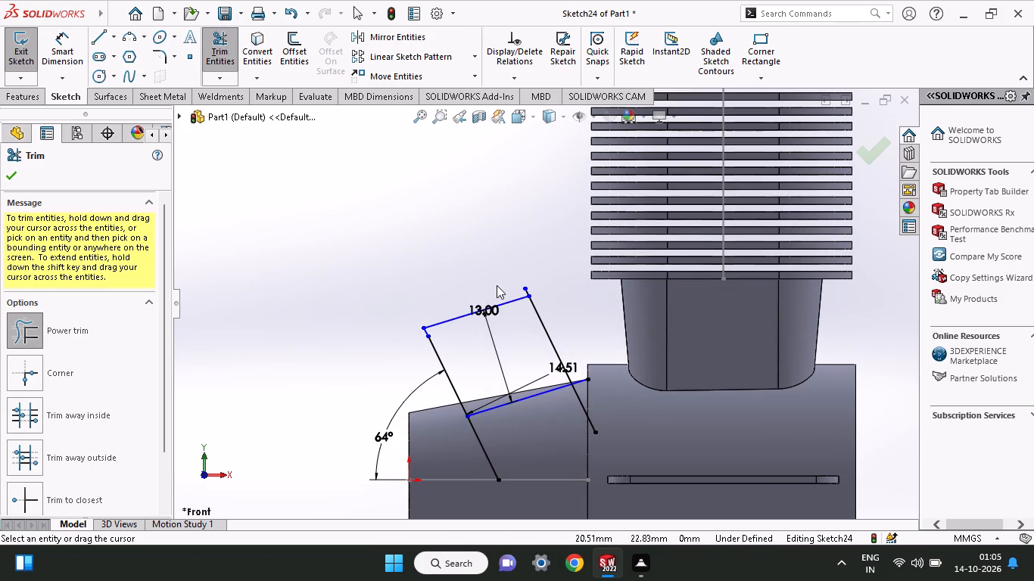
pyautogui.moveTo(537, 291); pyautogui.dragTo(520, 290)
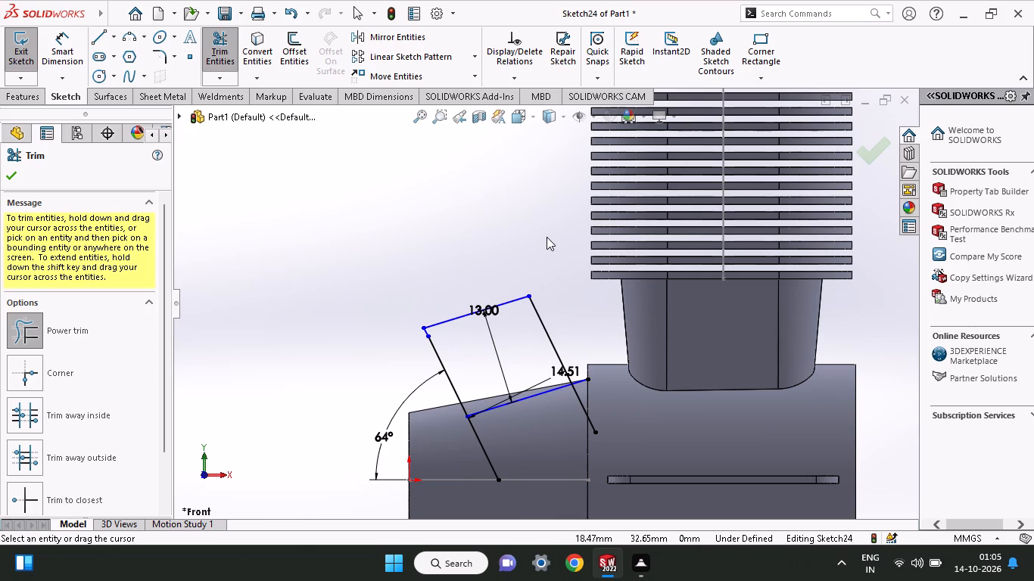
# View the sketch against the body from an angle, look at the engine blower impeller part, and return to Part1.
pyautogui.moveTo(547, 237); pyautogui.dragTo(546, 306, button='middle')
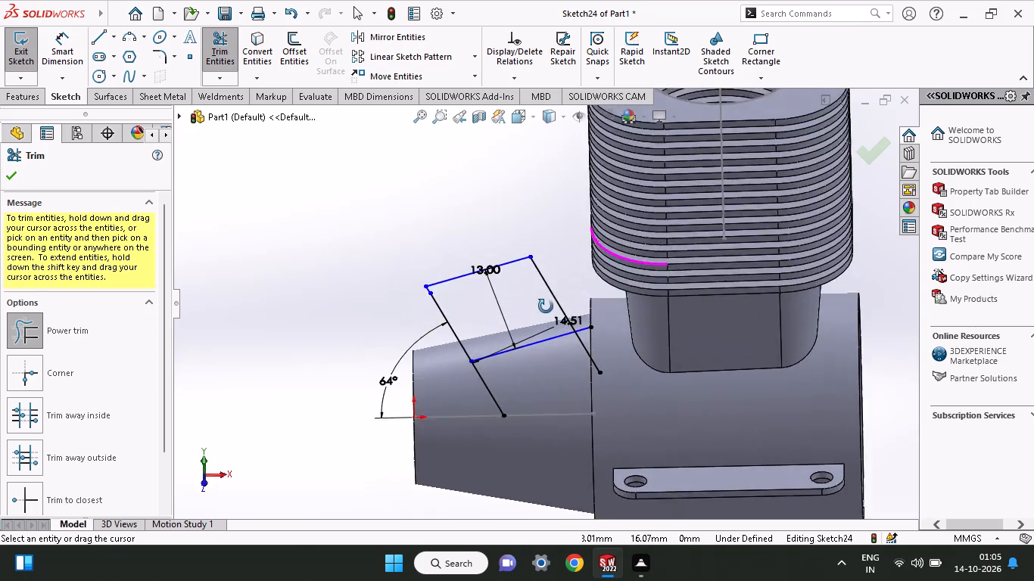
pyautogui.moveTo(546, 306); pyautogui.dragTo(544, 274, button='middle')
pyautogui.scroll(1, 544, 274)
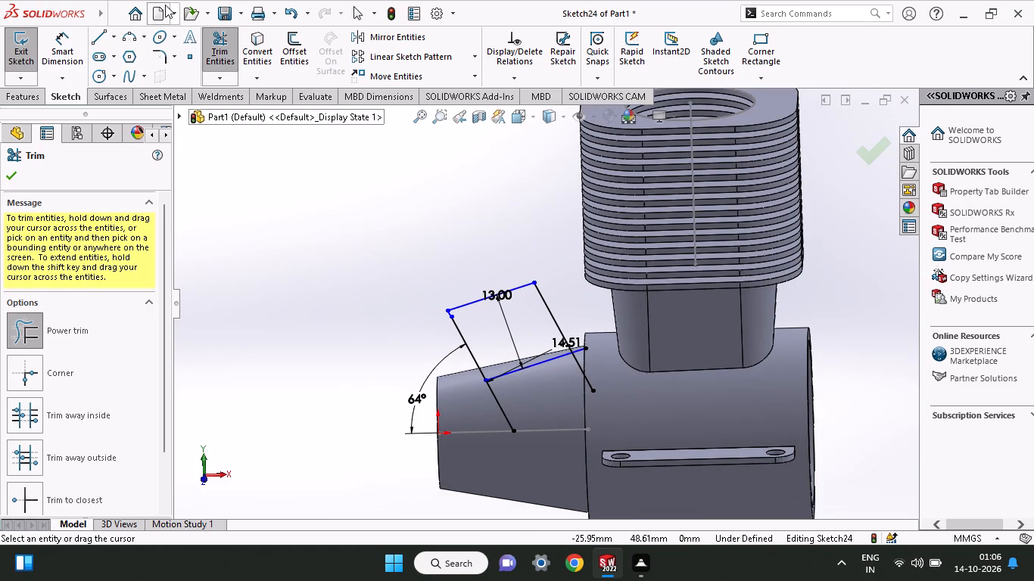
pyautogui.click(321, 157)
pyautogui.click(288, 39)
pyautogui.click(294, 46)
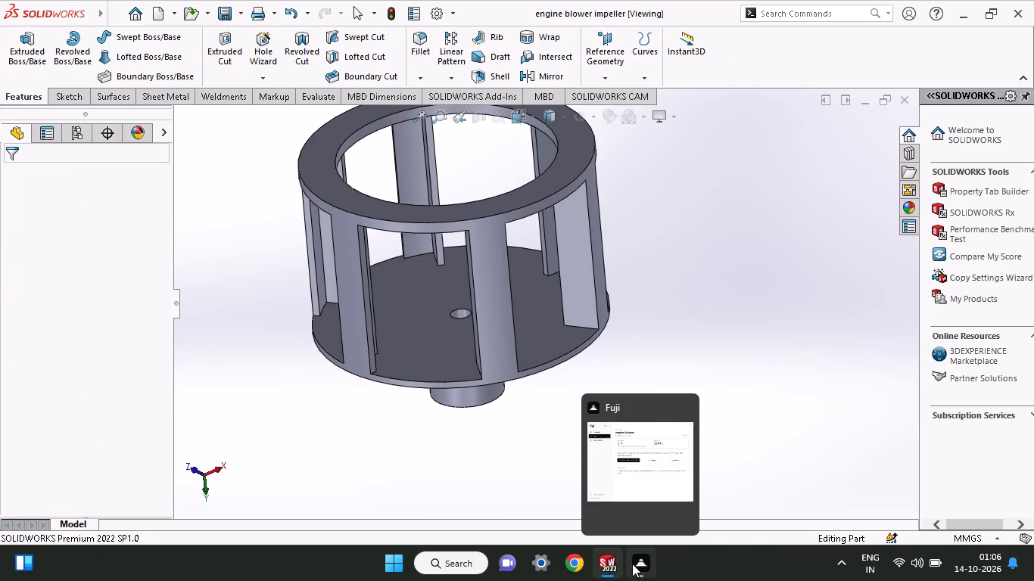
pyautogui.click(554, 460)
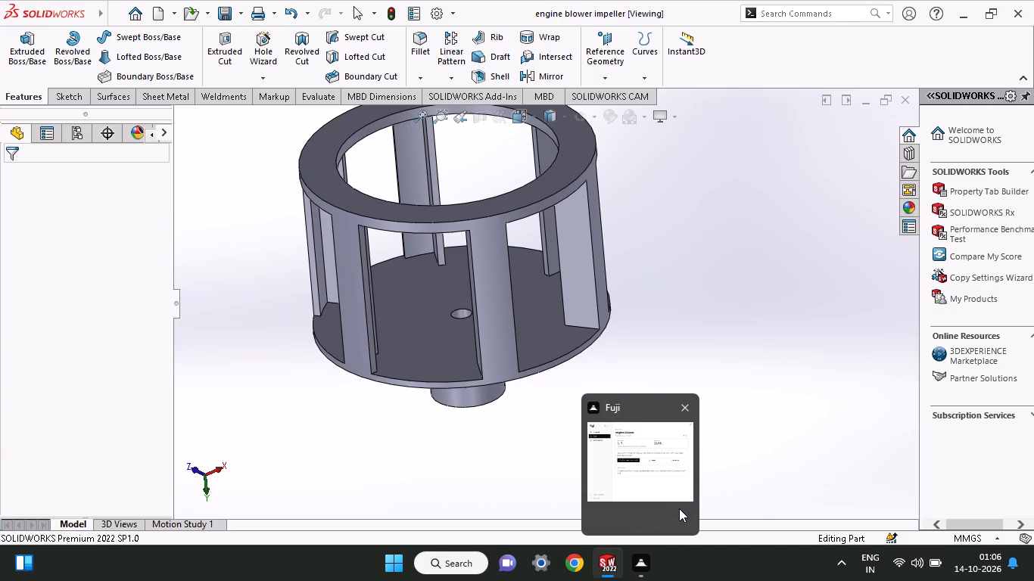
pyautogui.click(546, 473)
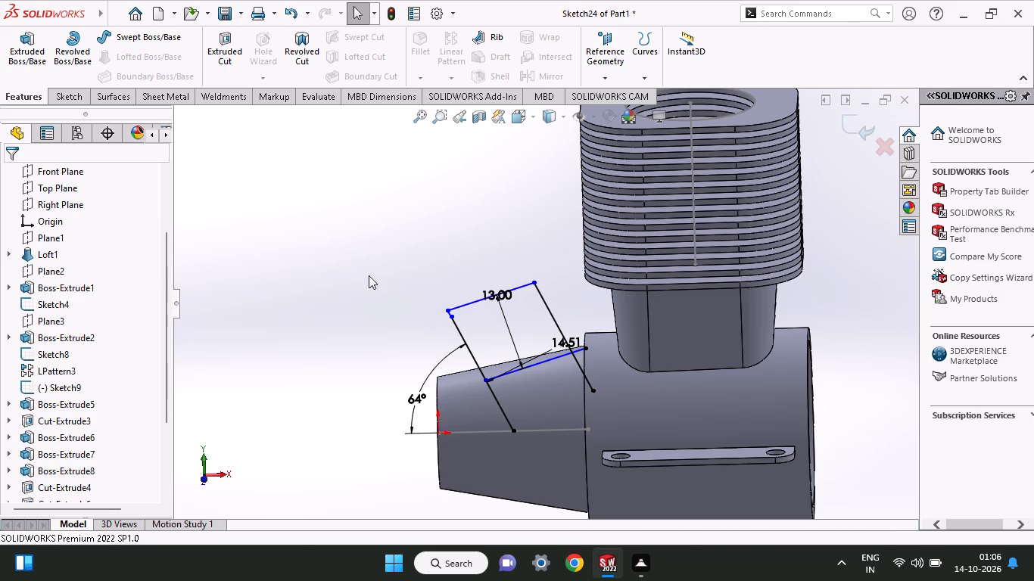
# Offset the 64-degree slanted line 14.51 mm toward the cylindrical body, with the dimension added.
pyautogui.click(69, 100)
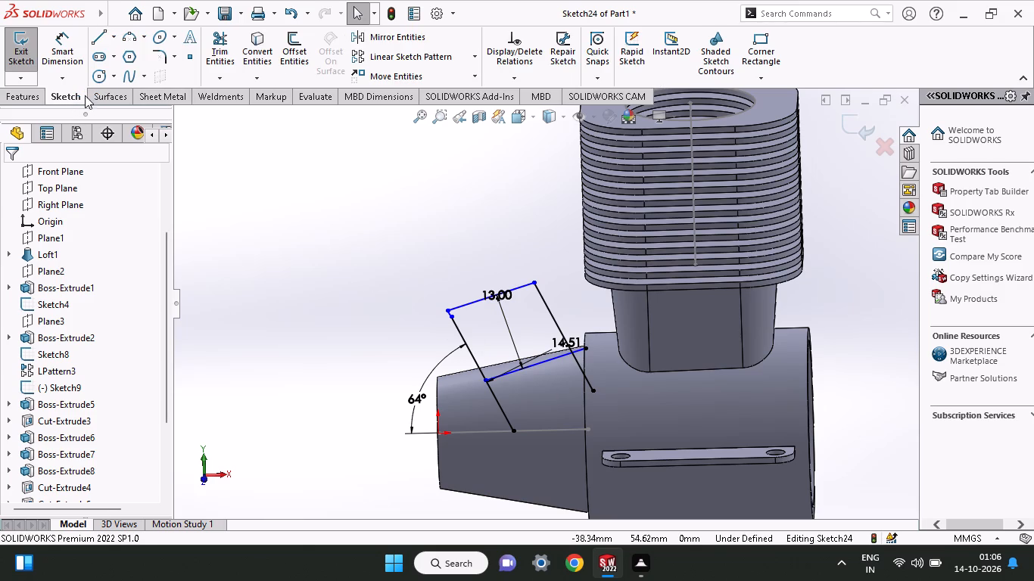
pyautogui.click(292, 59)
pyautogui.click(470, 353)
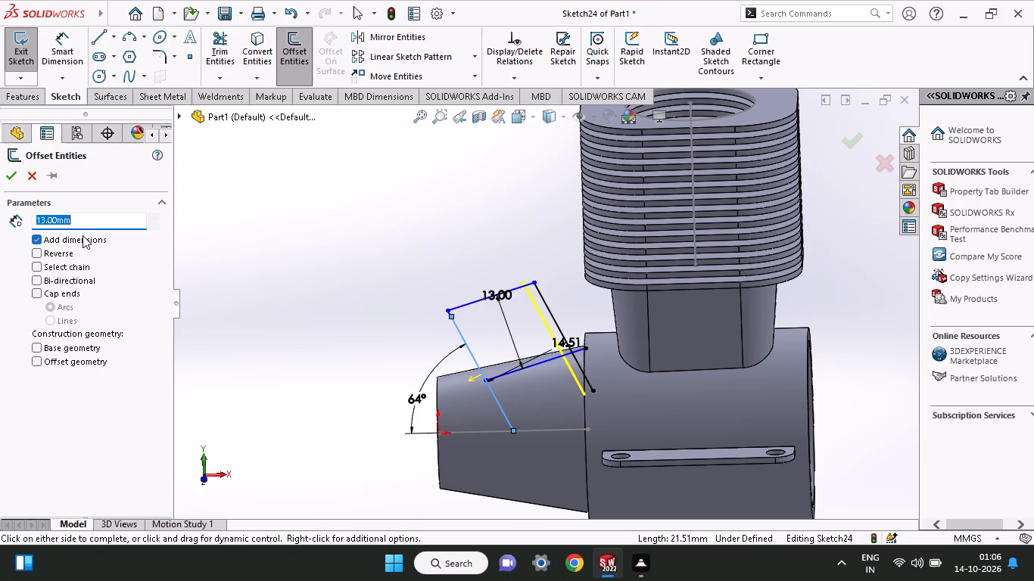
pyautogui.write('13.')
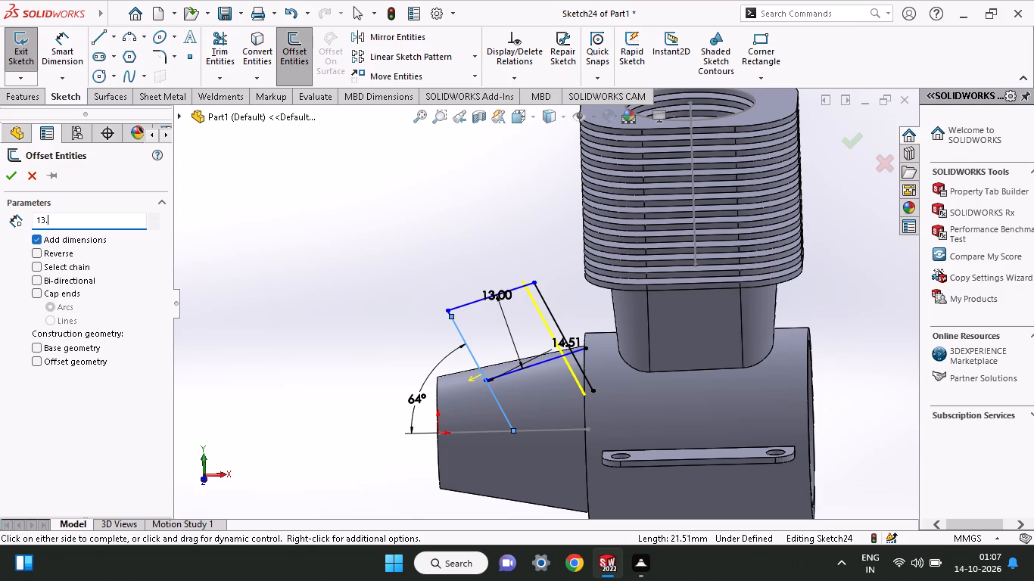
pyautogui.press('BackSpace')
pyautogui.press('BackSpace')
pyautogui.press('BackSpace')
pyautogui.write('14.51')
pyautogui.press('Return')
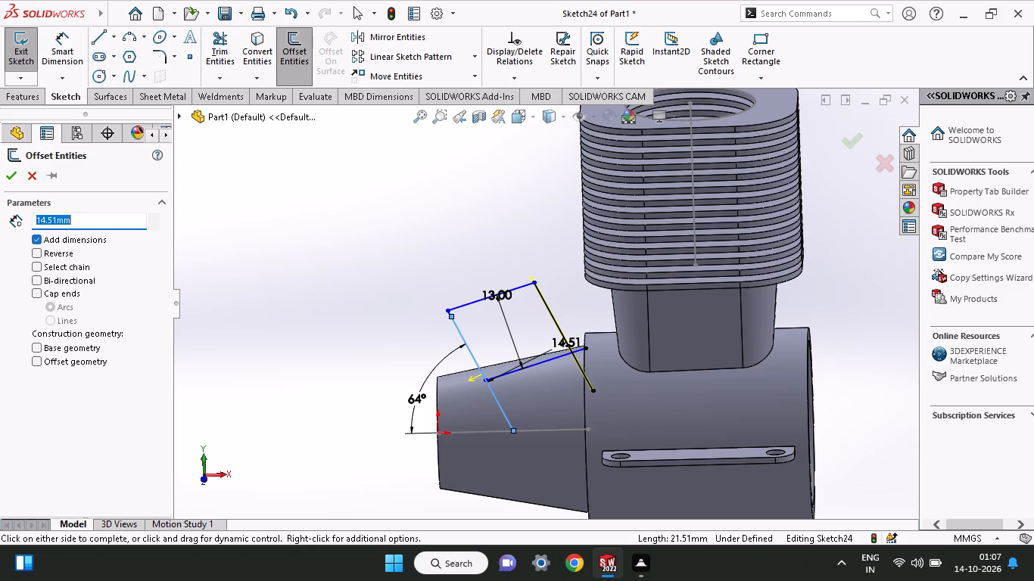
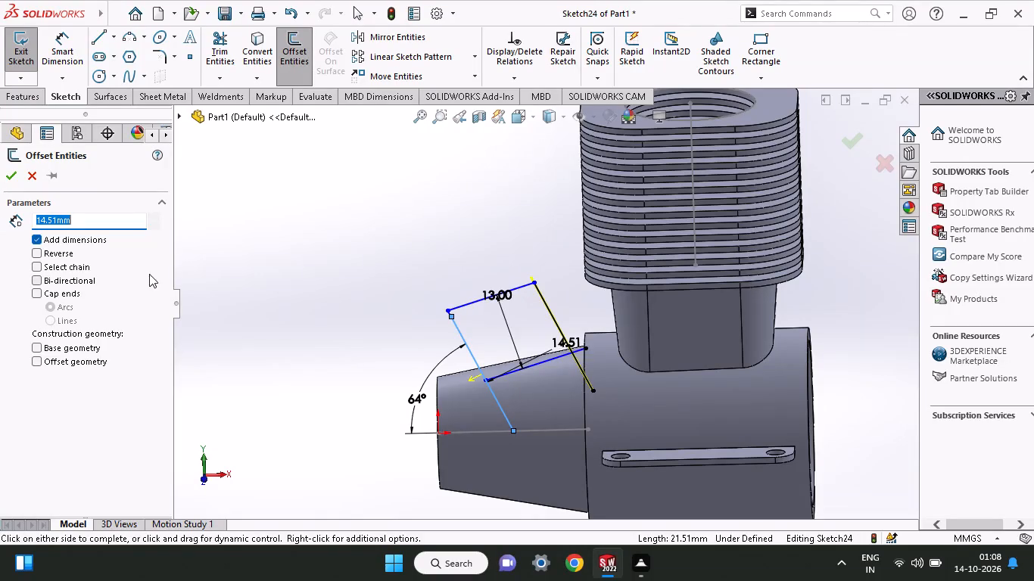
# Offset the 64-degree slanted line by 14.51/2 mm toward the cylindrical body, with the dimension added.
pyautogui.write('3.')
pyautogui.press('BackSpace')
pyautogui.press('BackSpace')
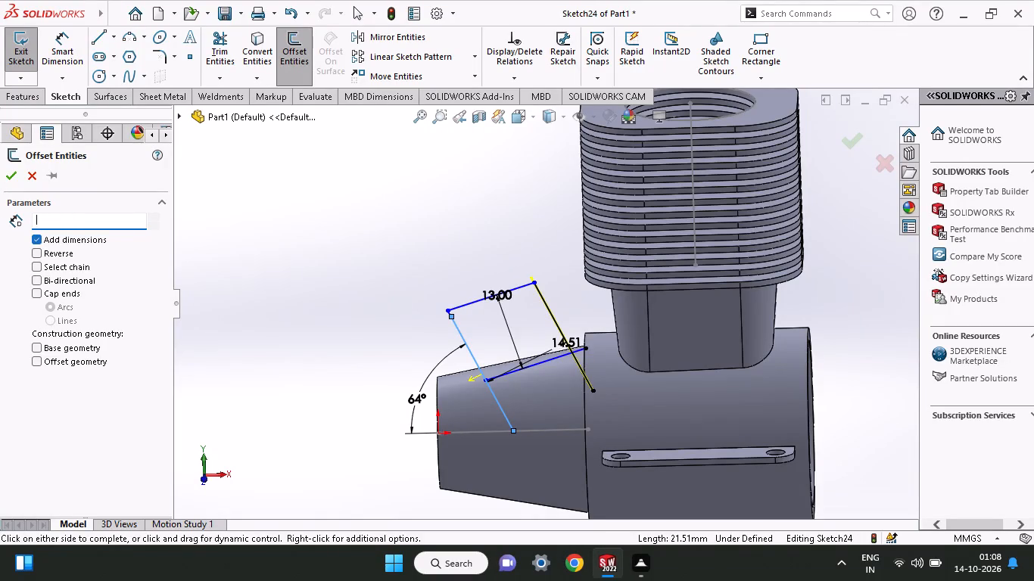
pyautogui.write('13.5')
pyautogui.press('BackSpace')
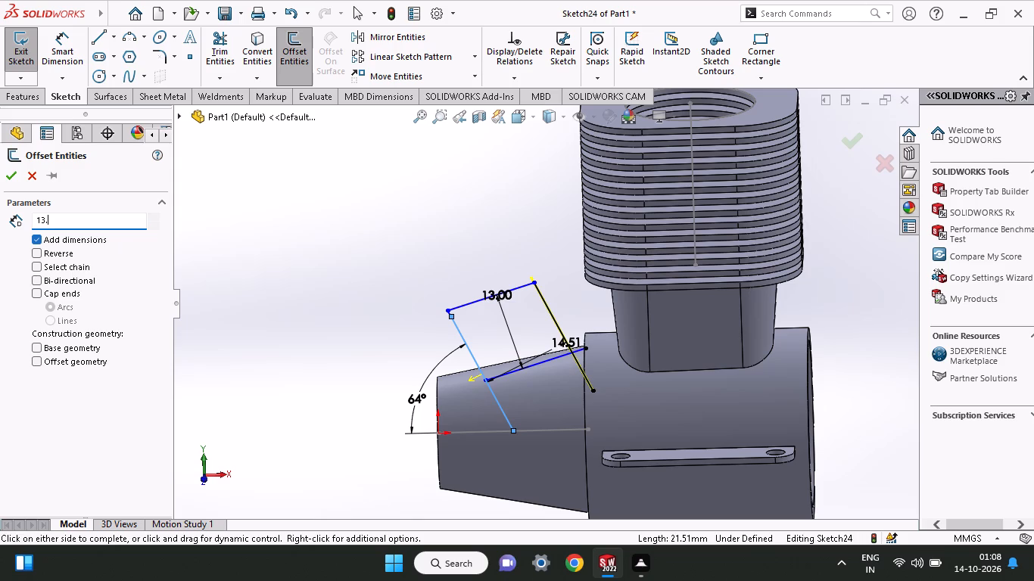
pyautogui.press('BackSpace')
pyautogui.press('BackSpace')
pyautogui.press('BackSpace')
pyautogui.write('14')
pyautogui.write('.51/2')
pyautogui.press('Return')
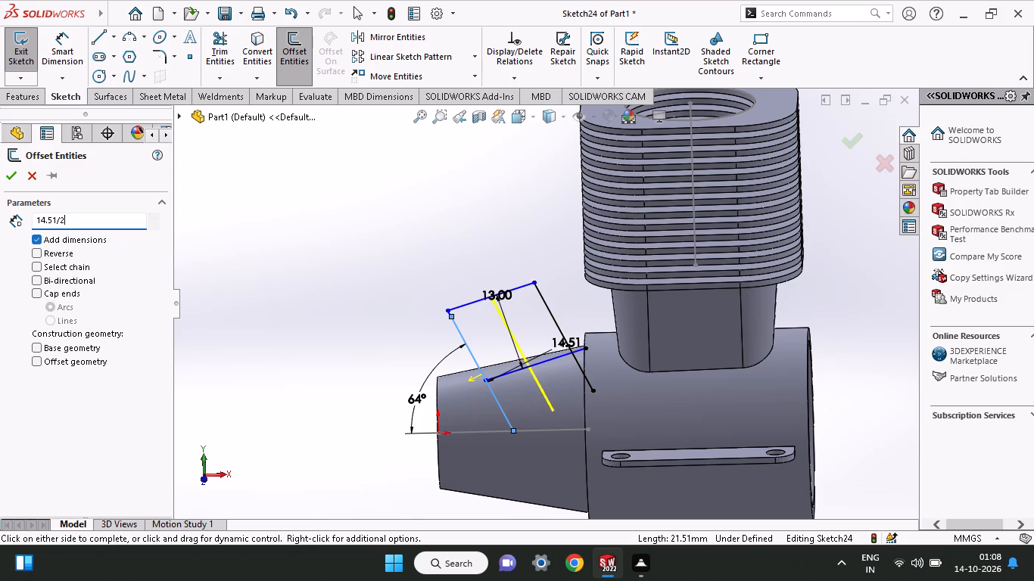
pyautogui.click(12, 181)
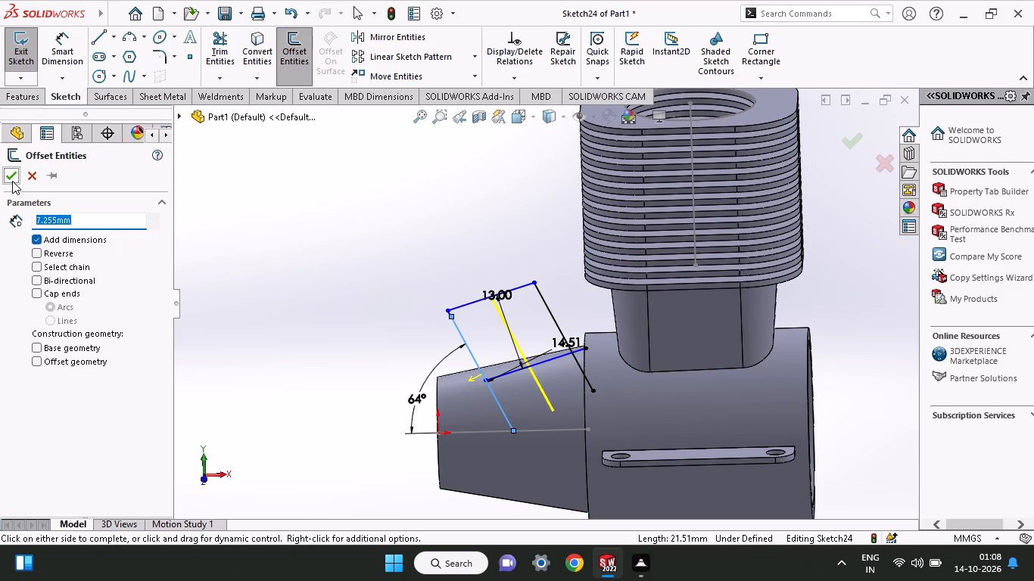
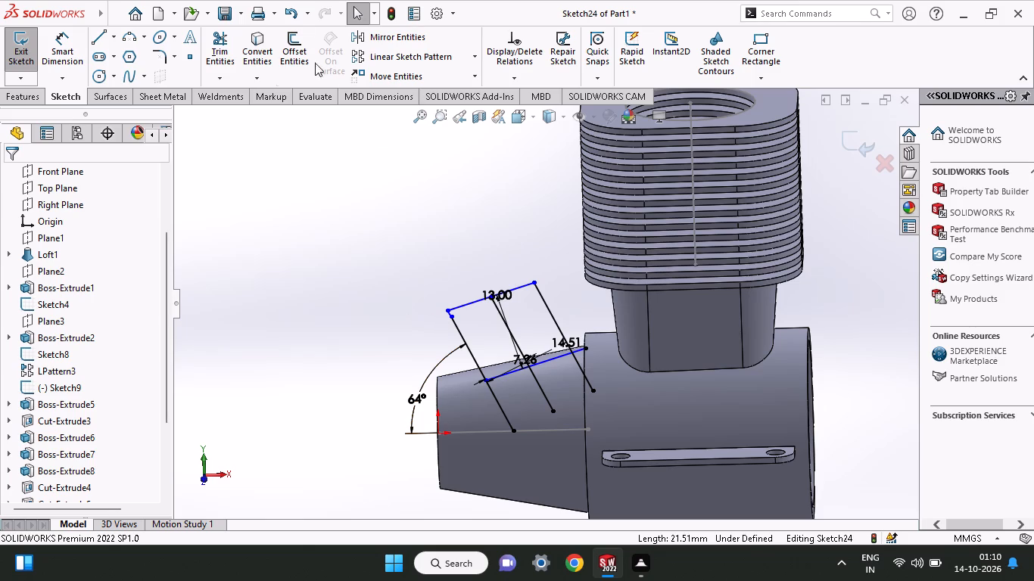
# Trim the angled profile down to its slanted midline and the sloped line on the cone, and exit the sketch.
pyautogui.click(223, 56)
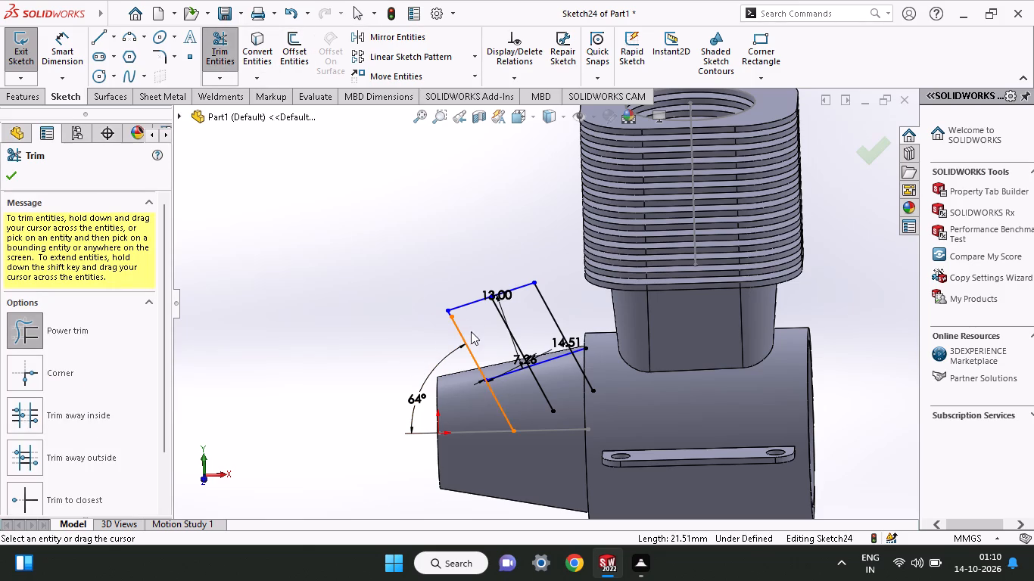
pyautogui.moveTo(471, 331); pyautogui.dragTo(456, 376)
pyautogui.moveTo(528, 404); pyautogui.dragTo(485, 439)
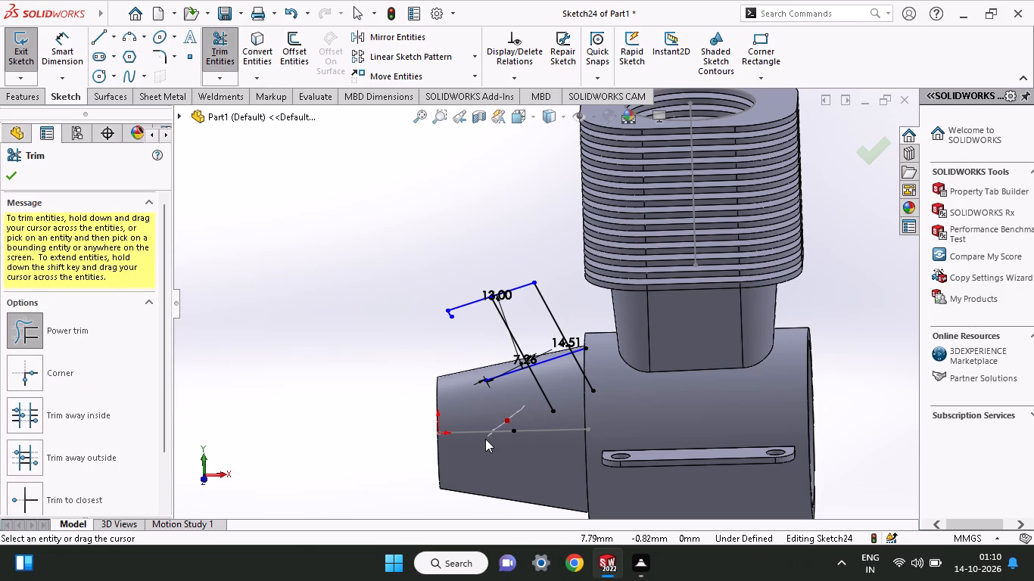
pyautogui.moveTo(485, 439); pyautogui.dragTo(593, 372)
pyautogui.moveTo(557, 288); pyautogui.dragTo(556, 288)
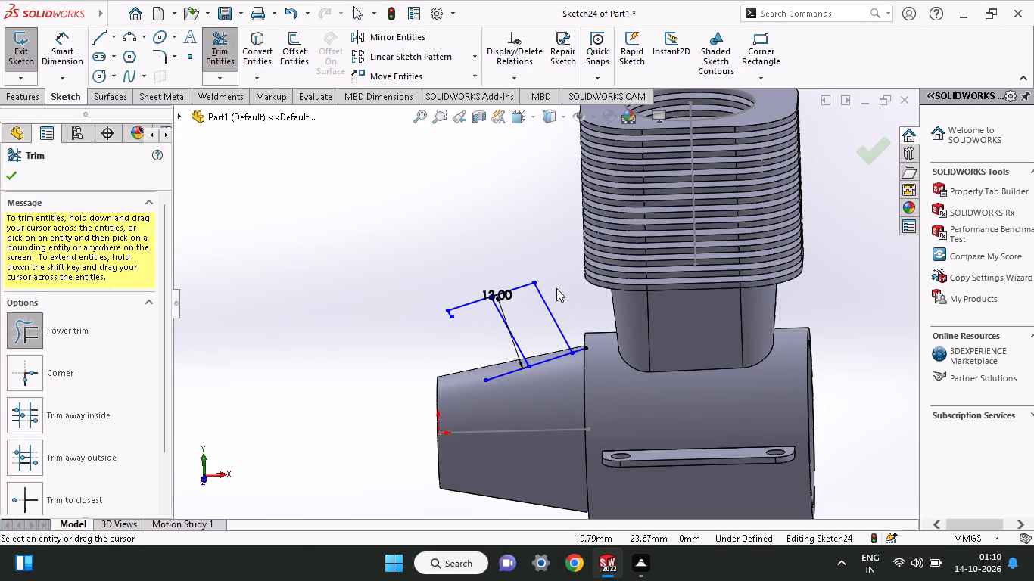
pyautogui.moveTo(556, 288); pyautogui.dragTo(494, 238)
pyautogui.moveTo(460, 287); pyautogui.dragTo(436, 328)
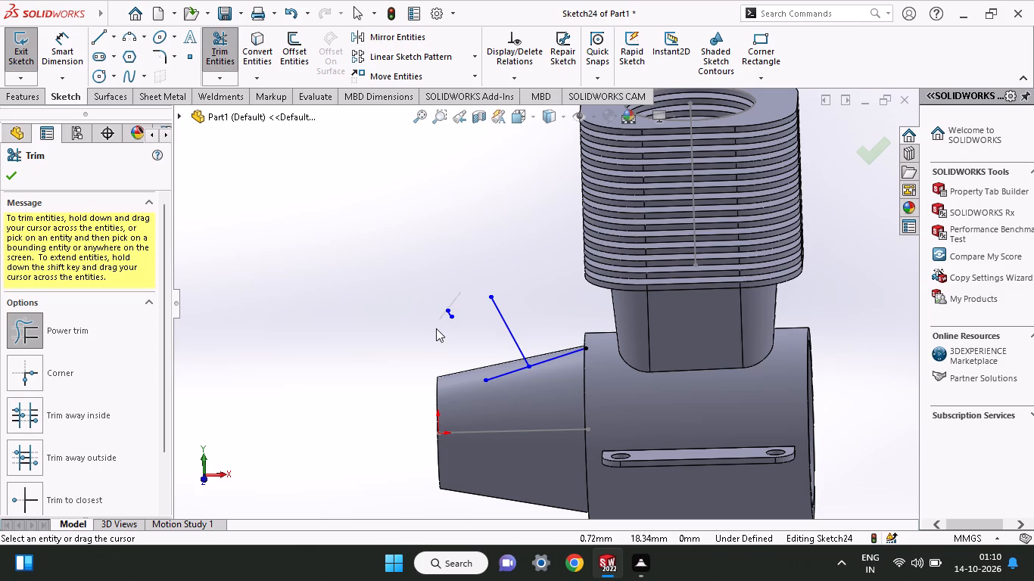
pyautogui.moveTo(436, 328); pyautogui.dragTo(447, 322)
pyautogui.click(6, 173)
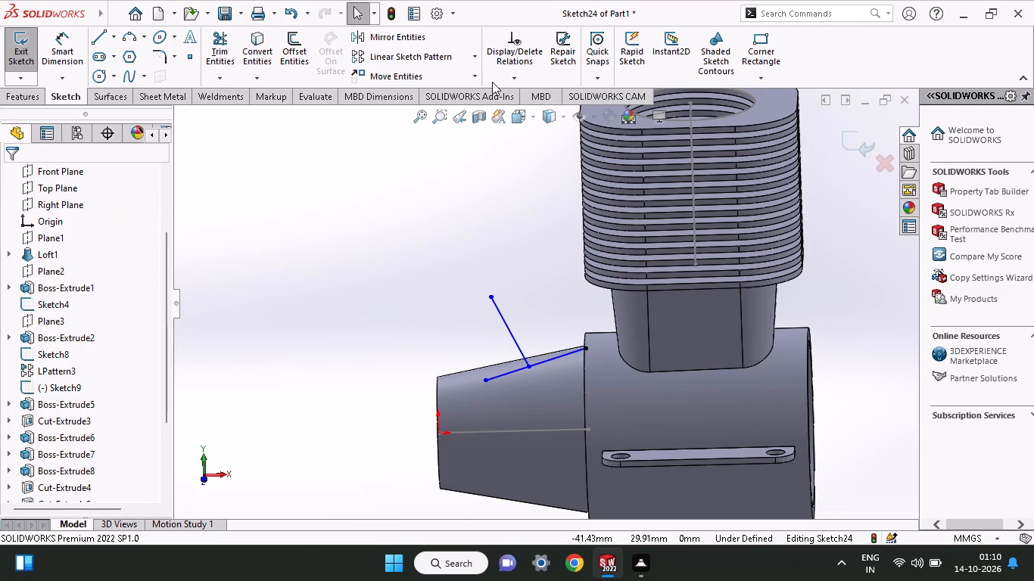
pyautogui.click(13, 110)
pyautogui.click(18, 102)
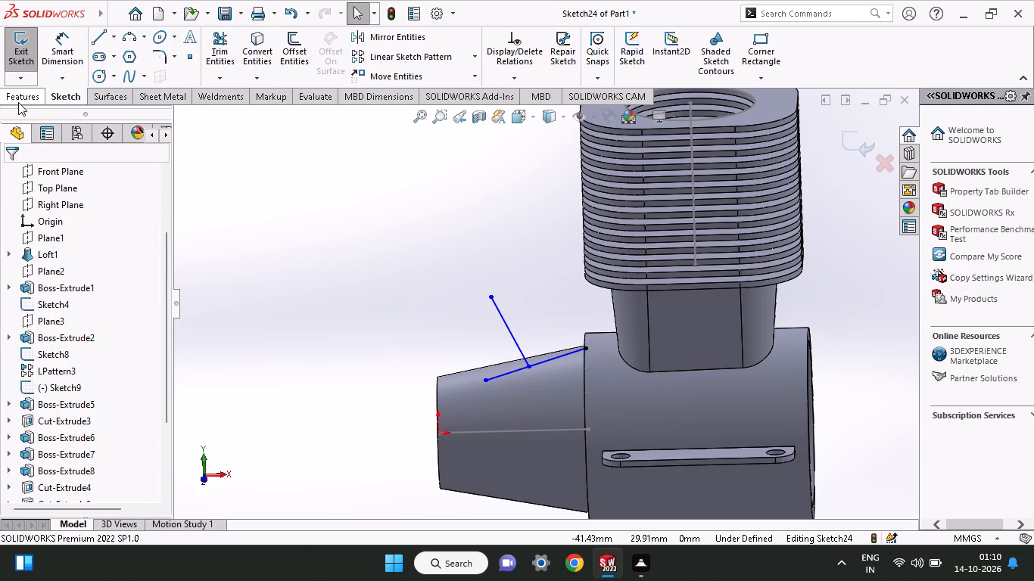
pyautogui.click(612, 79)
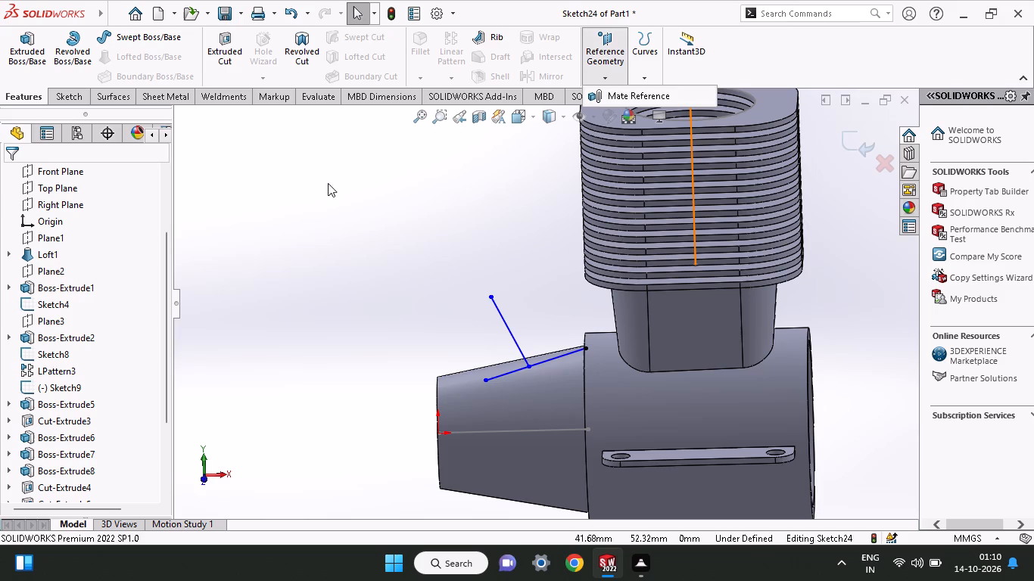
pyautogui.rightClick(314, 207)
pyautogui.click(486, 189)
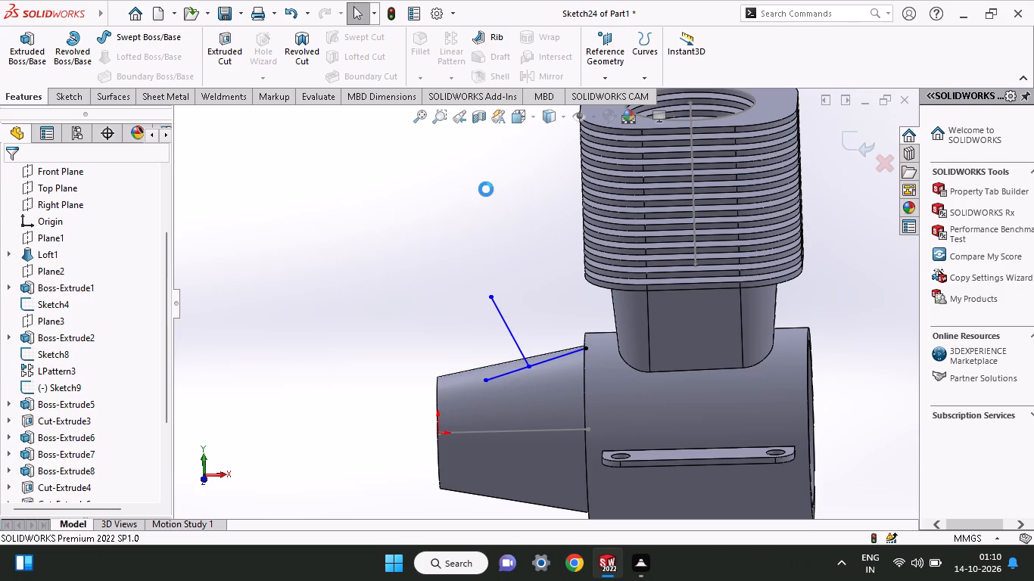
# Create a reference plane perpendicular to the slanted midline, passing through its upper endpoint.
pyautogui.click(604, 69)
pyautogui.click(604, 84)
pyautogui.click(603, 75)
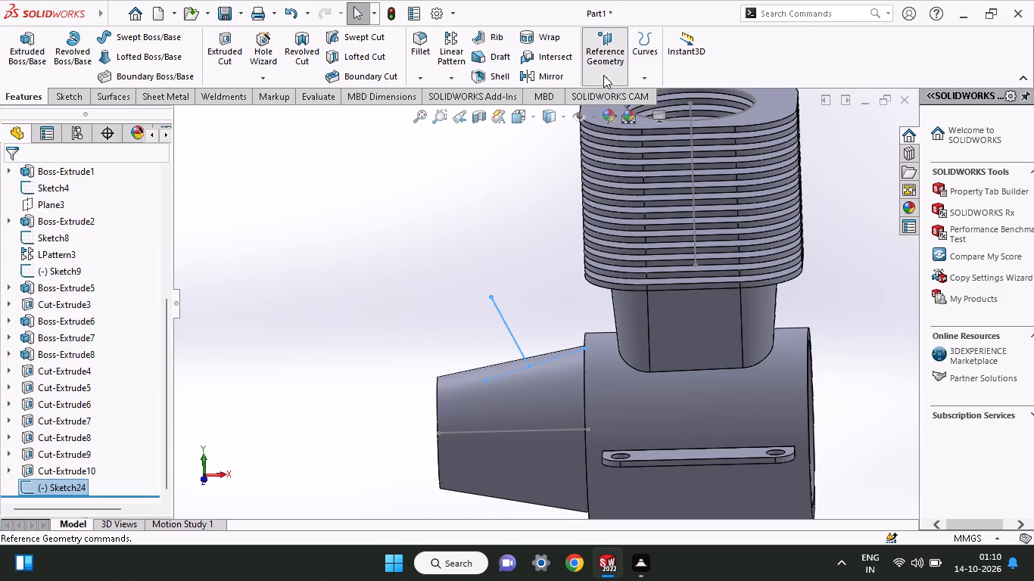
pyautogui.click(606, 103)
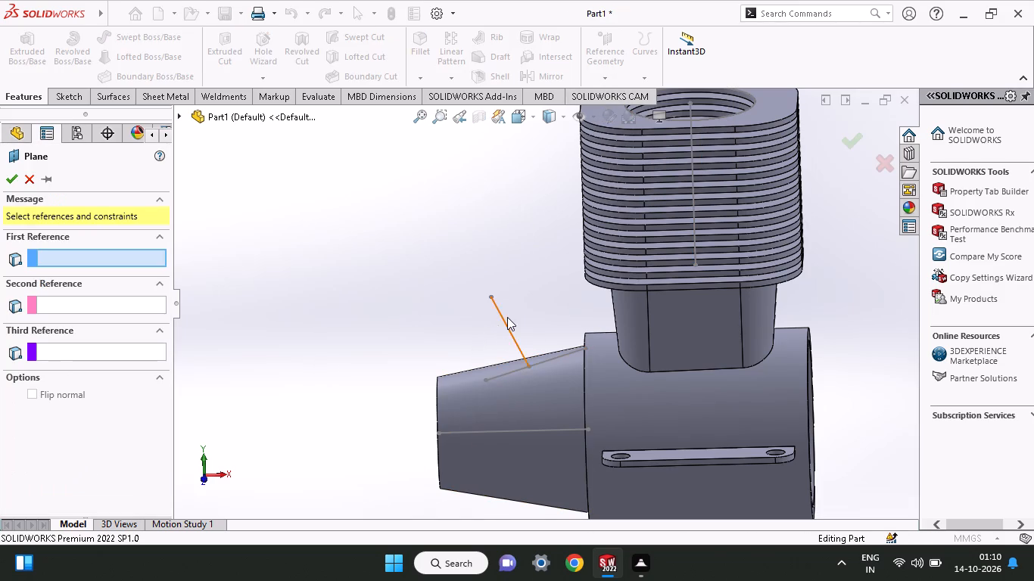
pyautogui.click(502, 324)
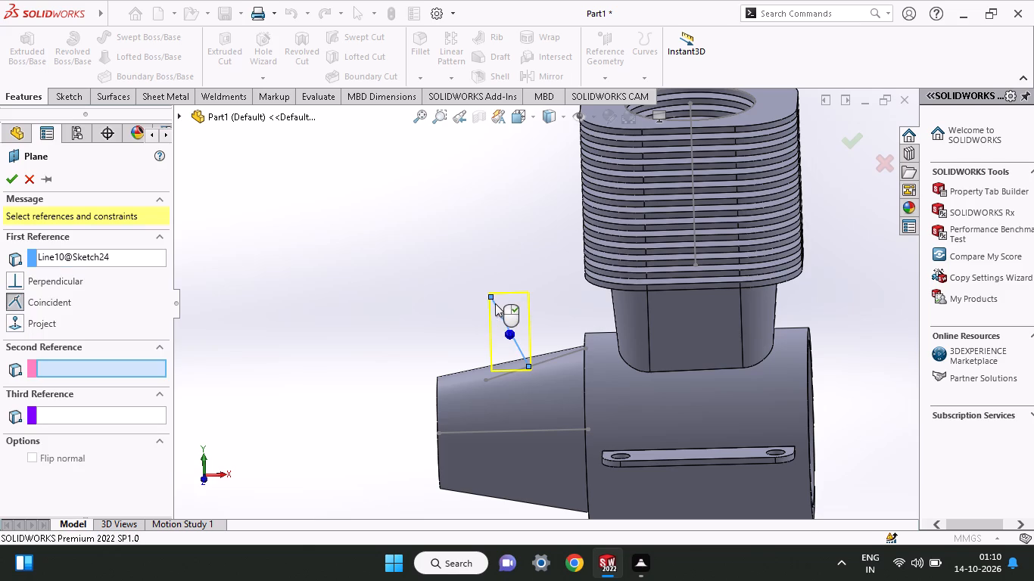
pyautogui.moveTo(500, 275); pyautogui.dragTo(531, 387, button='middle')
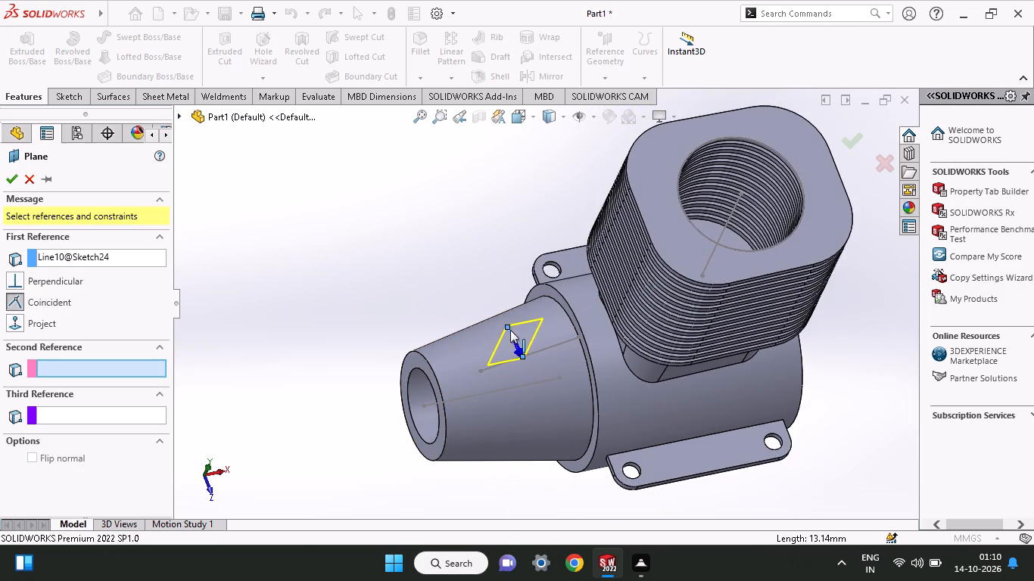
pyautogui.click(506, 327)
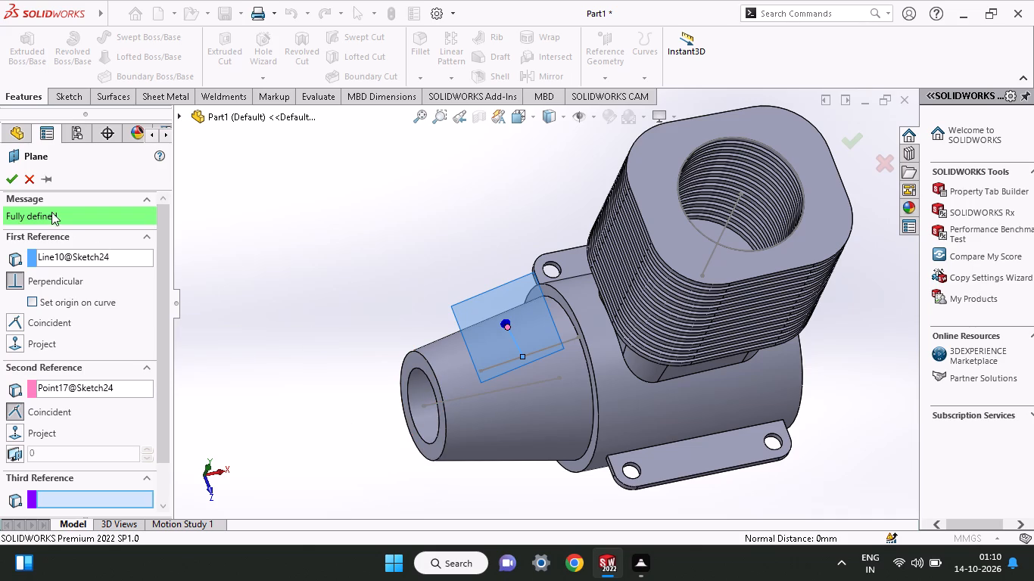
pyautogui.click(14, 185)
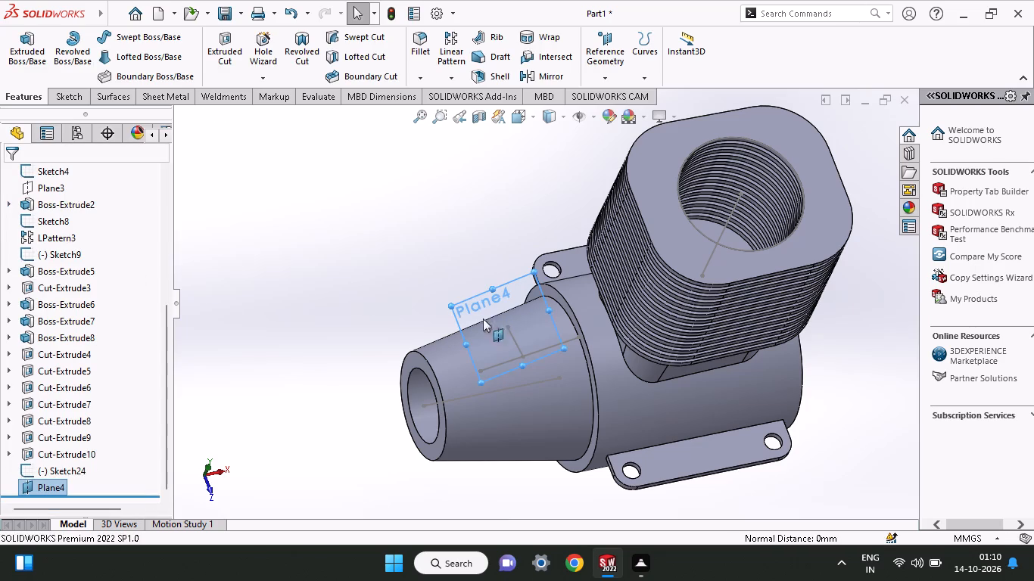
# Start a sketch on the new plane above the cone and draw a center rectangle about 29 by 25 mm on the origin.
pyautogui.click(483, 333)
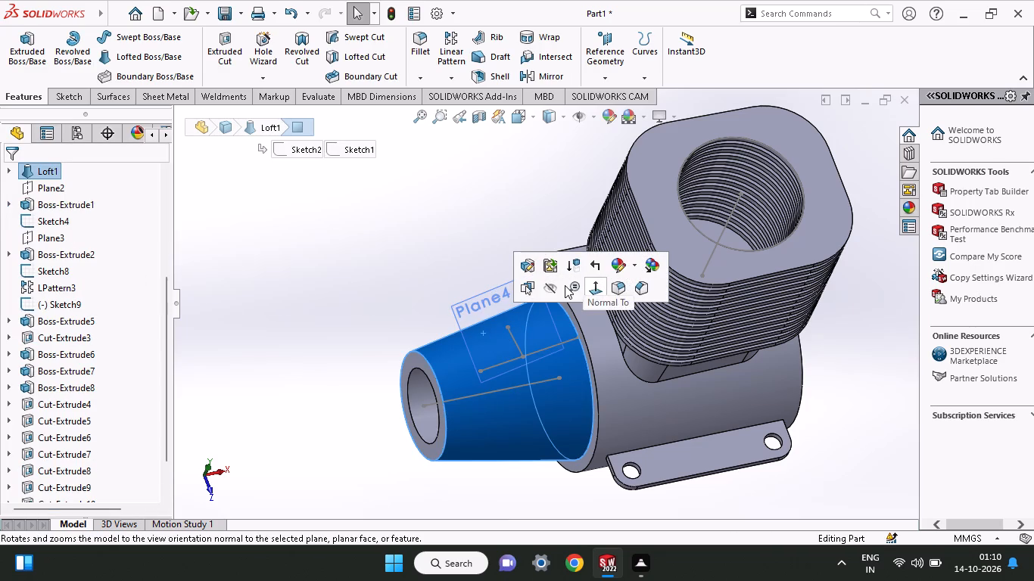
pyautogui.click(398, 267)
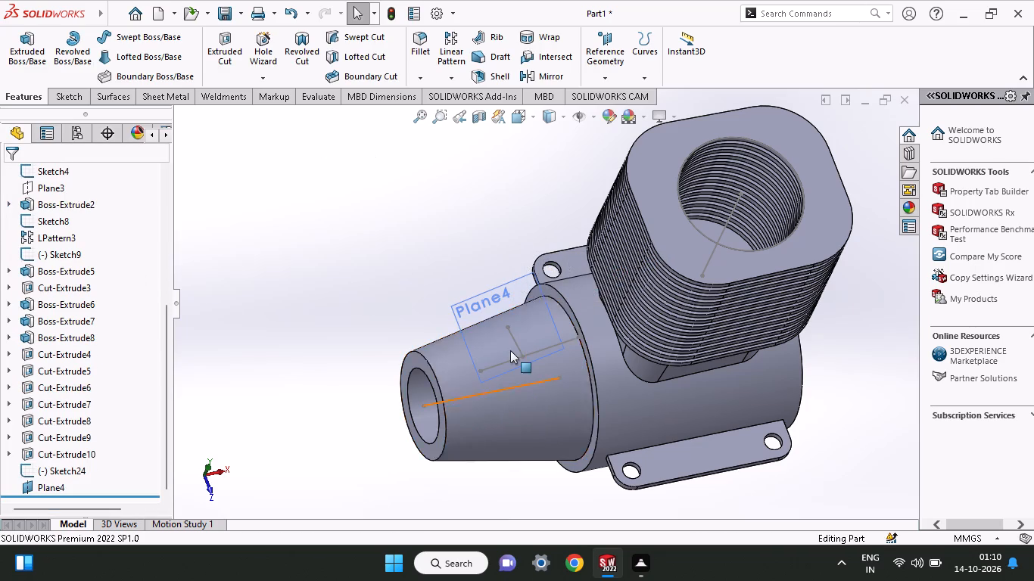
pyautogui.rightClick(495, 342)
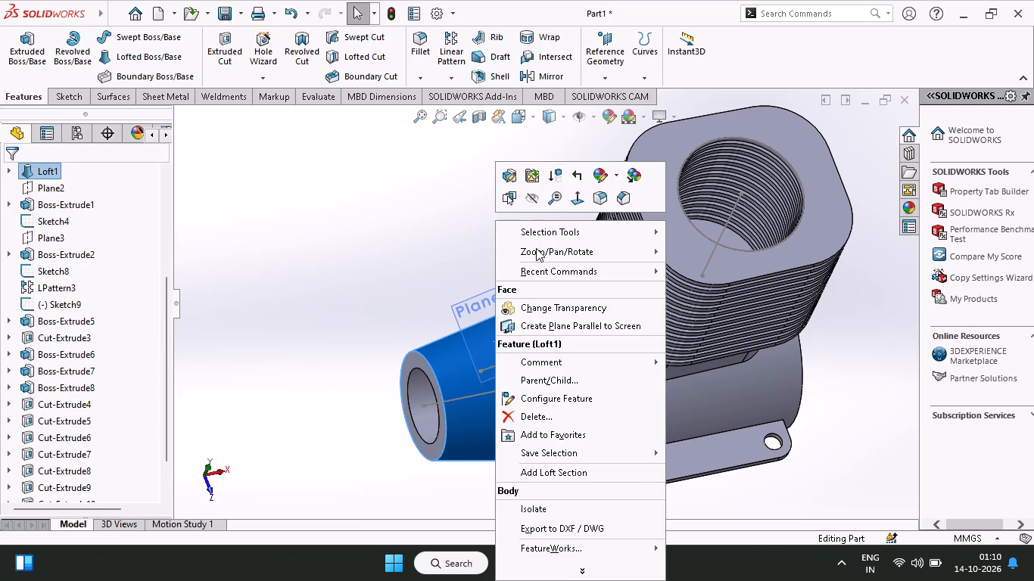
pyautogui.click(323, 322)
pyautogui.moveTo(398, 454); pyautogui.dragTo(369, 409, button='middle')
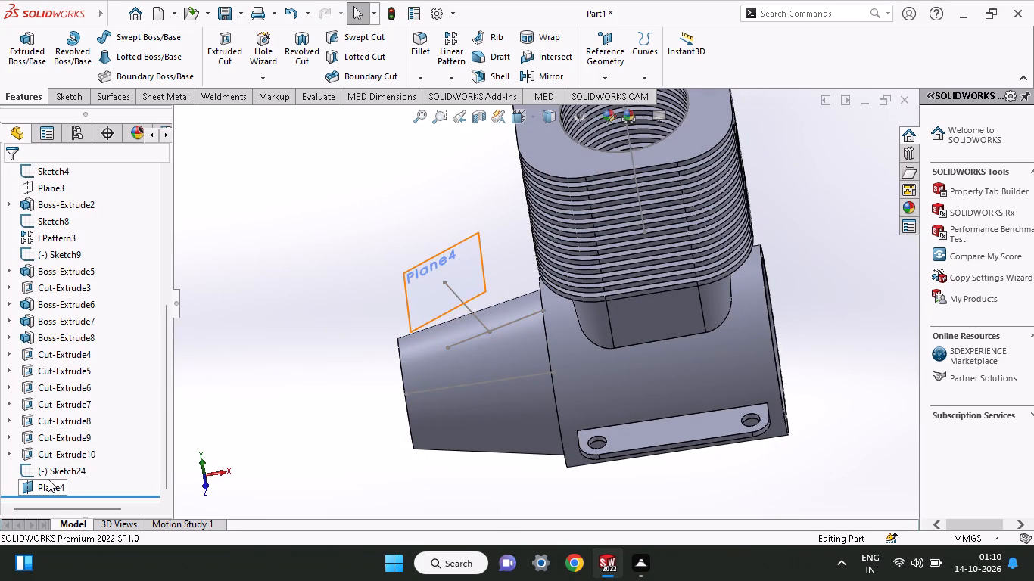
pyautogui.click(45, 485)
pyautogui.click(52, 460)
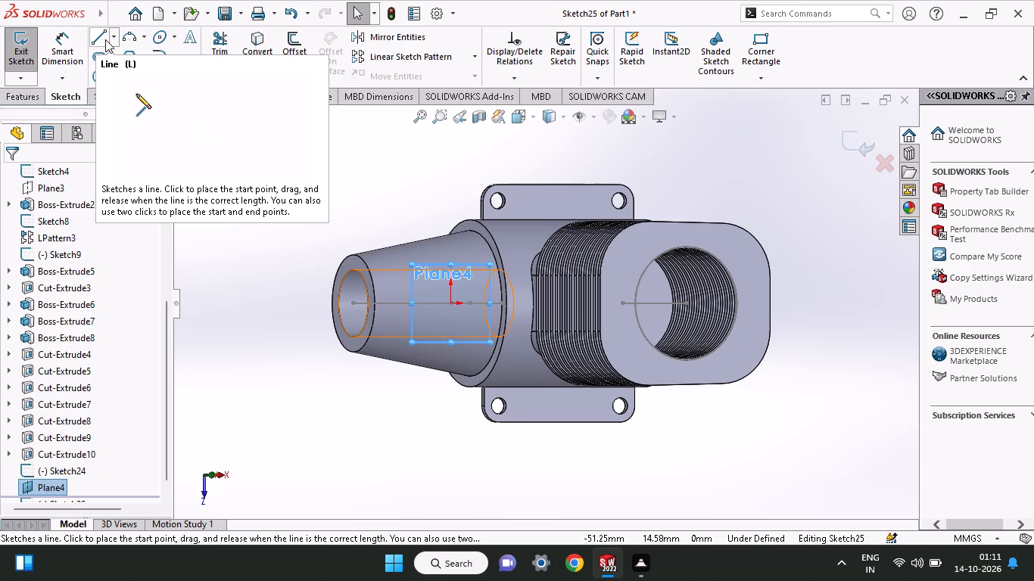
pyautogui.click(758, 81)
pyautogui.click(766, 107)
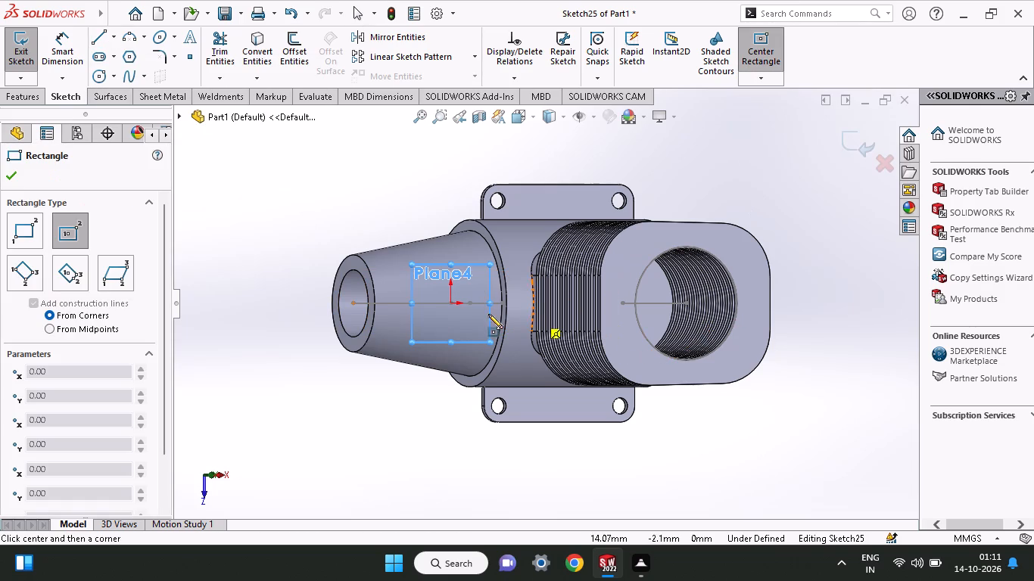
pyautogui.click(450, 301)
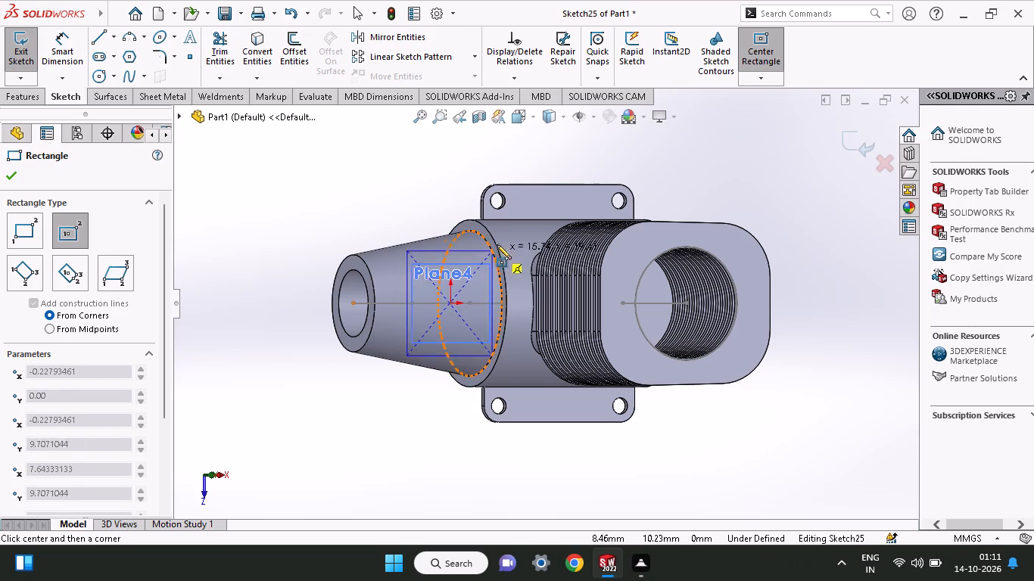
pyautogui.click(528, 237)
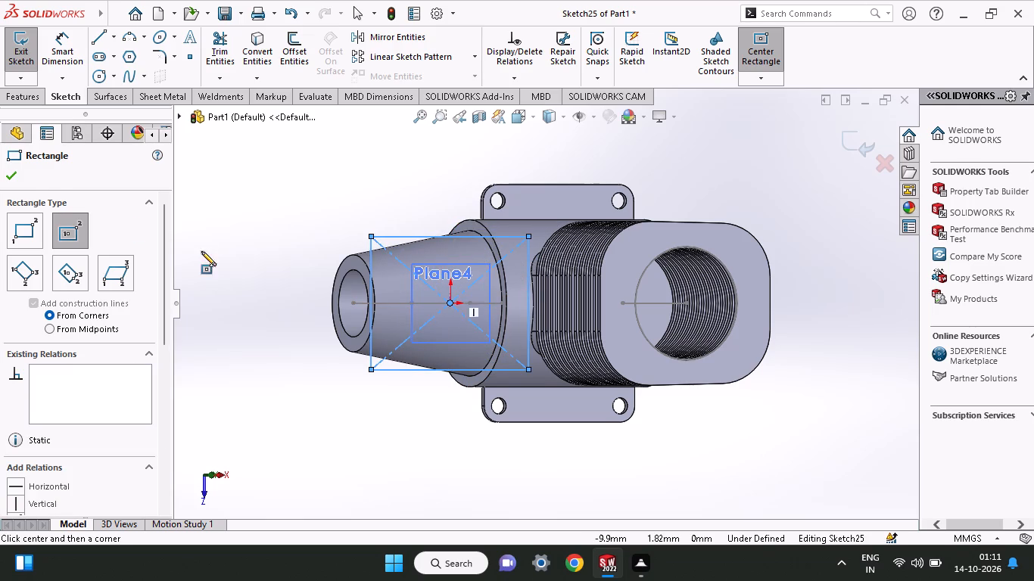
# Dimension the rectangle to 14.51 mm wide and 14.51 mm high.
pyautogui.click(55, 49)
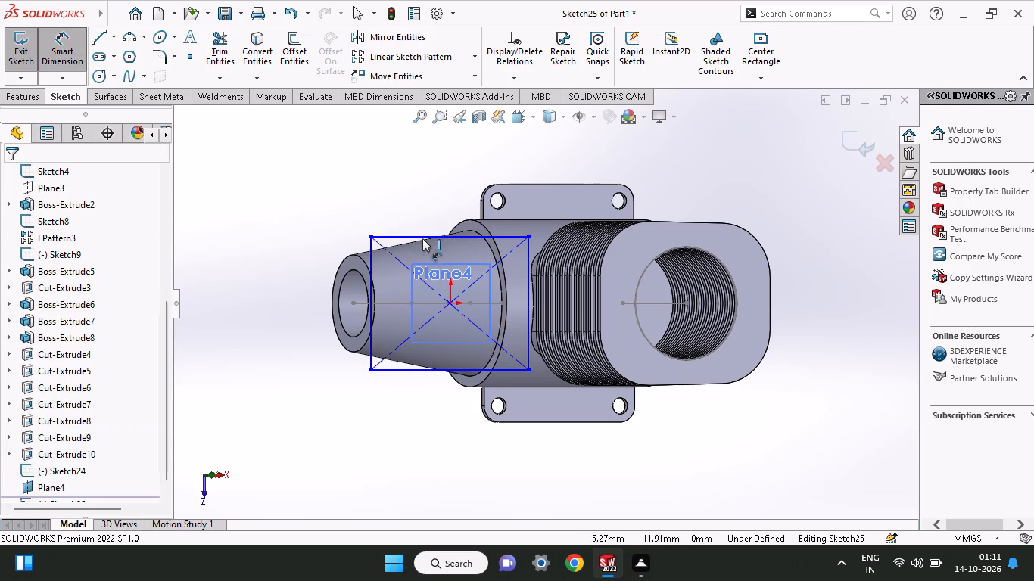
pyautogui.click(422, 237)
pyautogui.click(414, 182)
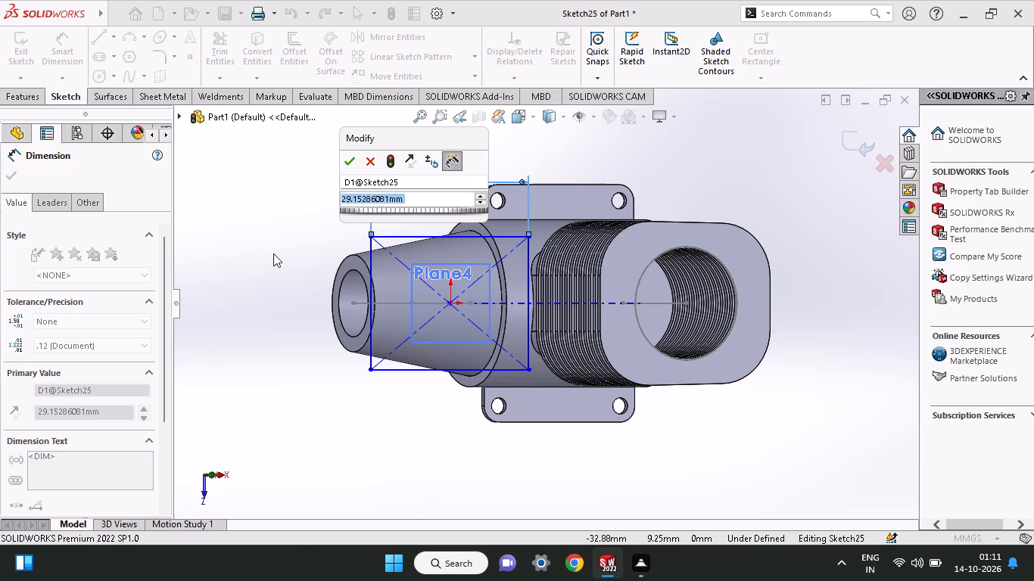
pyautogui.write('14.51.')
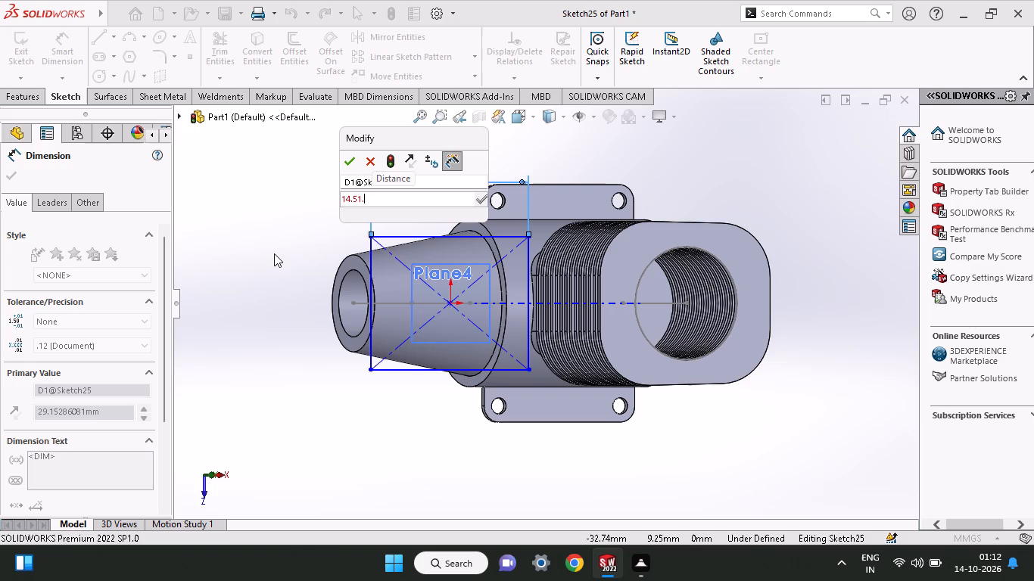
pyautogui.press('BackSpace')
pyautogui.press('Return')
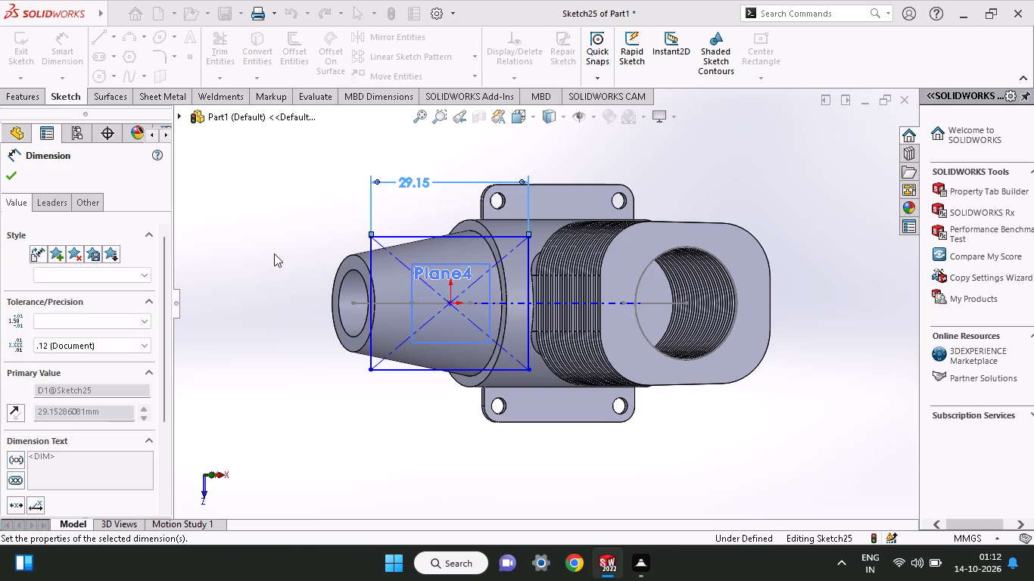
pyautogui.click(410, 354)
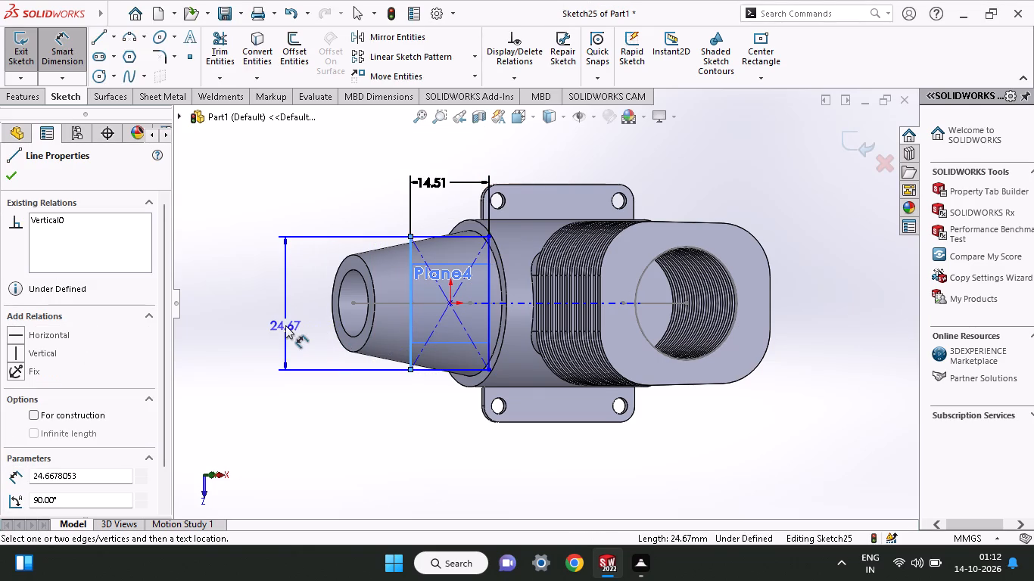
pyautogui.click(285, 325)
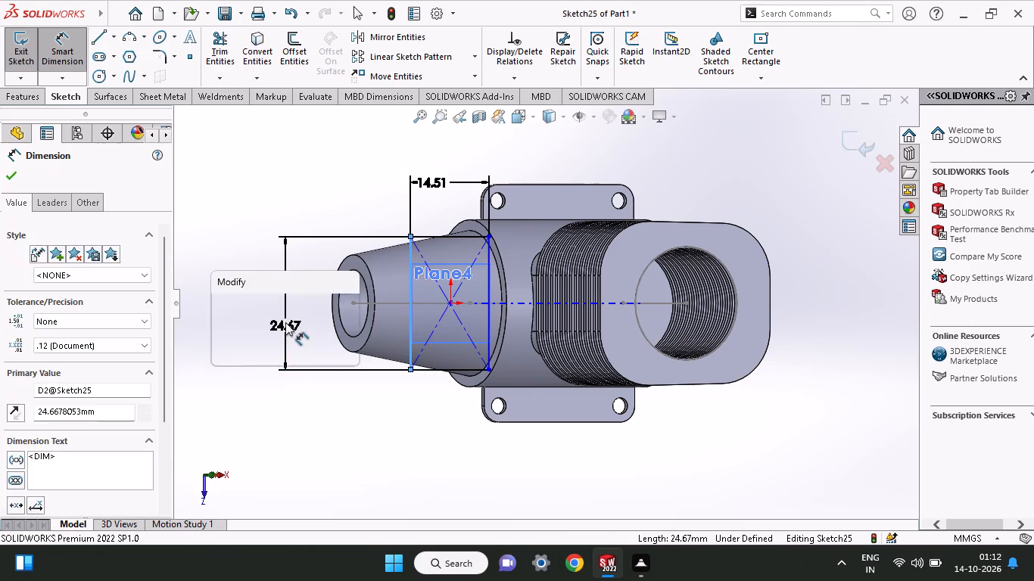
pyautogui.write('14.51')
pyautogui.press('Return')
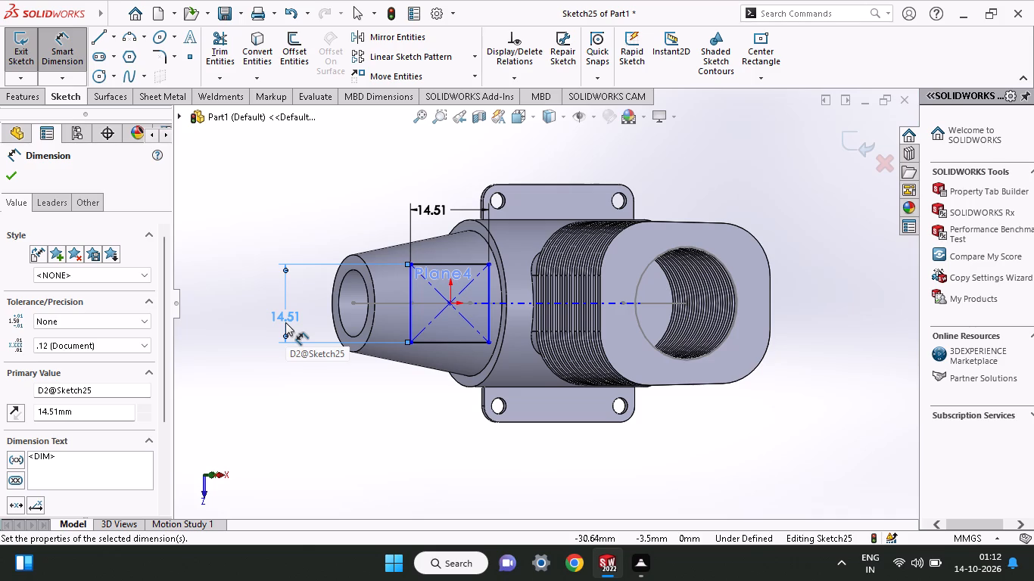
pyautogui.click(13, 179)
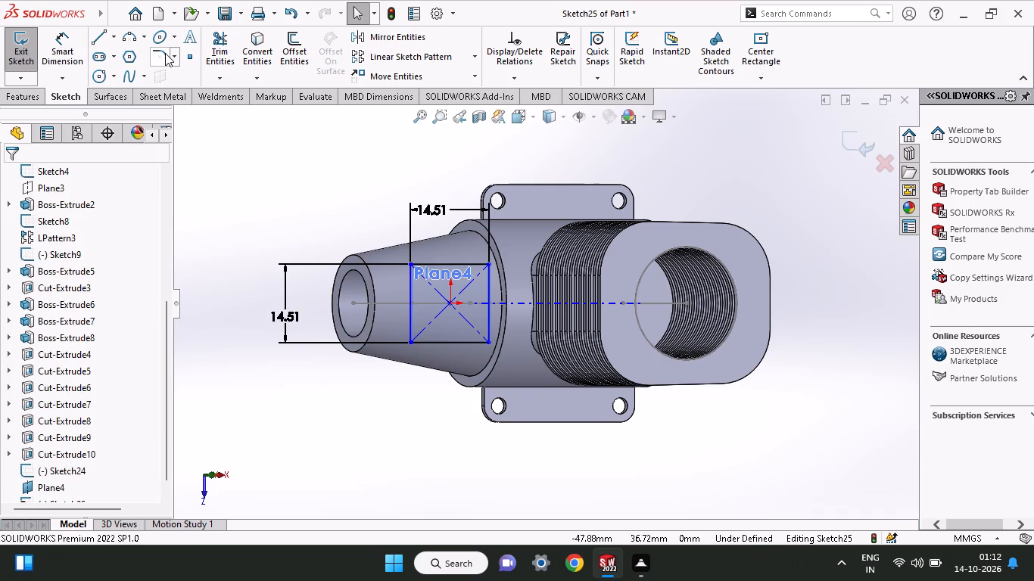
# Fillet all four corners of the 14.51 mm square with a 3 mm radius.
pyautogui.click(165, 53)
pyautogui.click(439, 264)
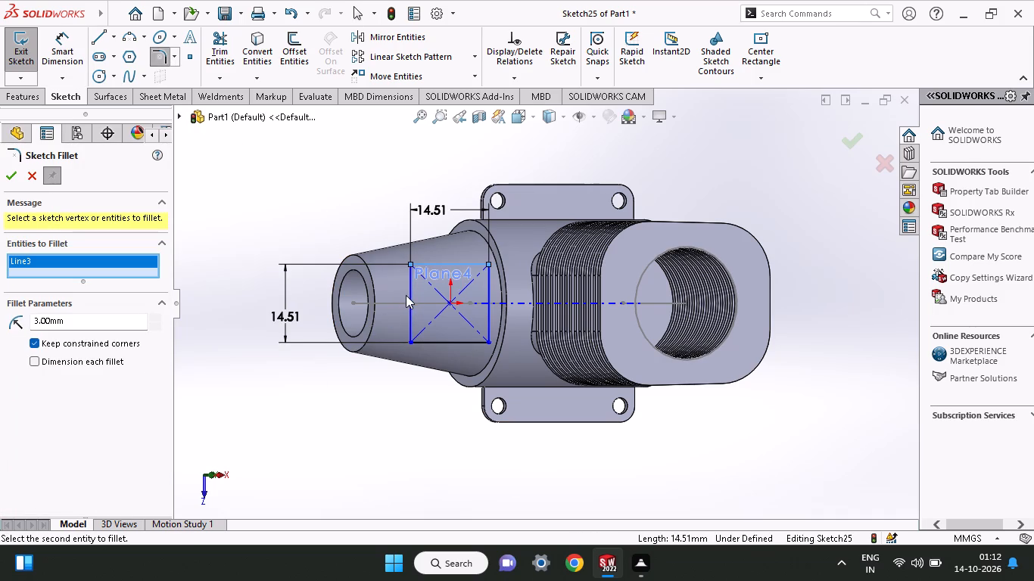
pyautogui.click(406, 290)
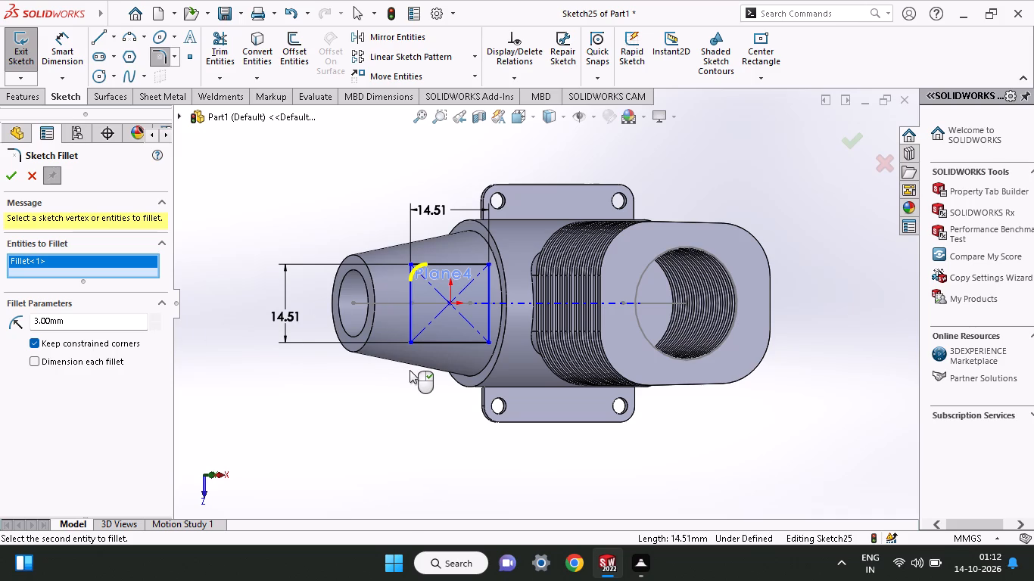
pyautogui.click(428, 346)
pyautogui.click(408, 327)
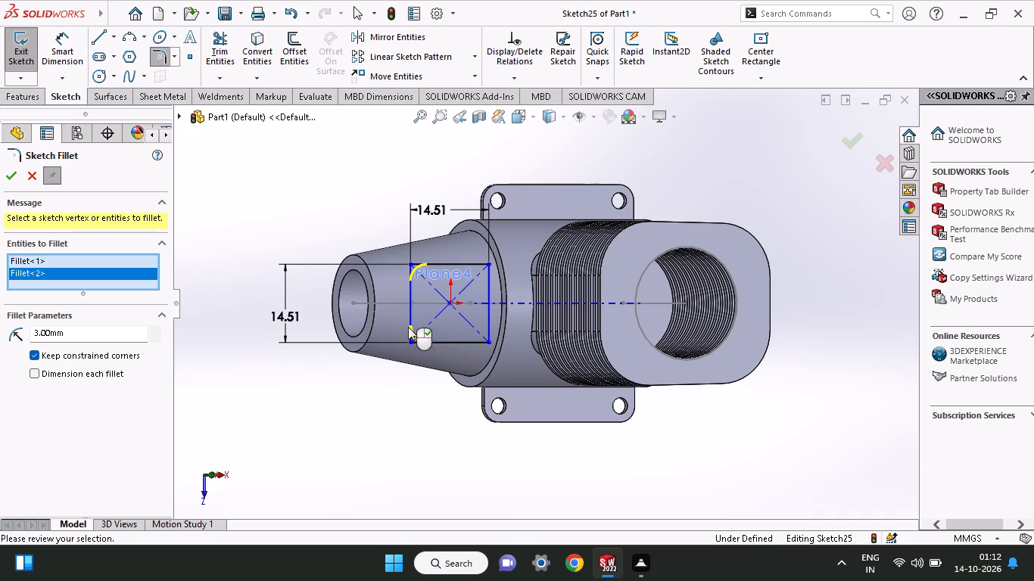
pyautogui.click(462, 344)
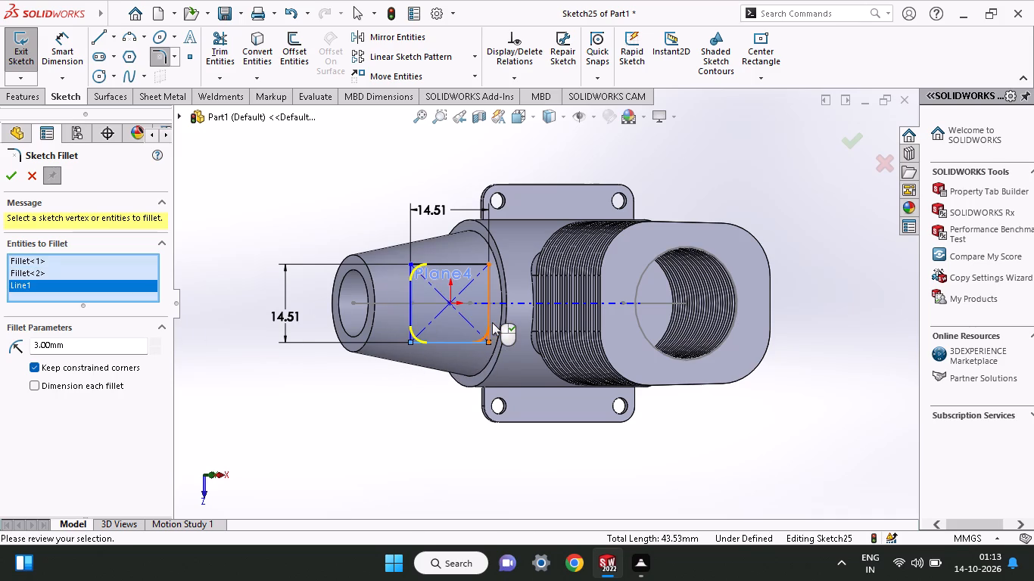
pyautogui.click(492, 322)
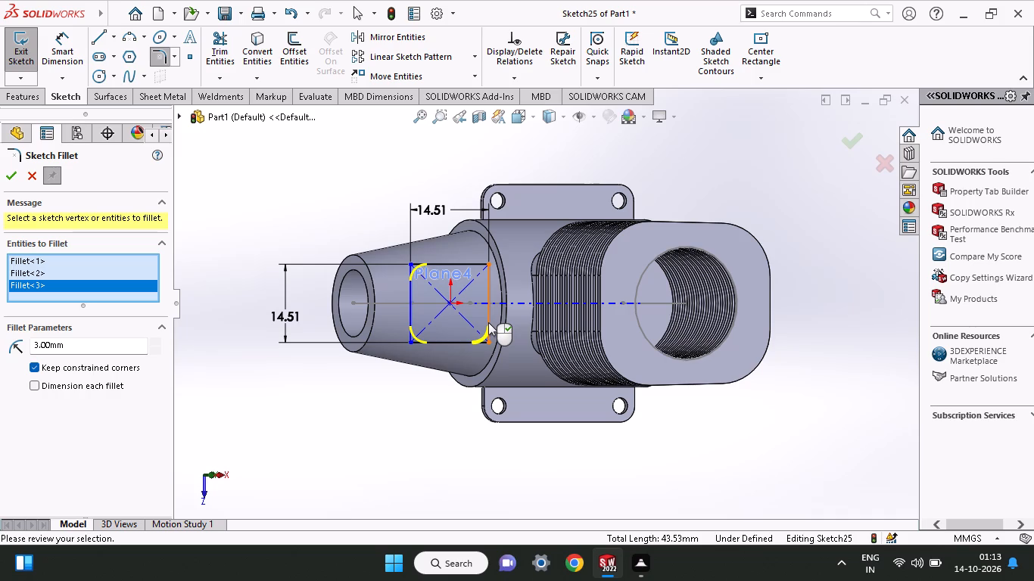
pyautogui.click(491, 281)
pyautogui.click(475, 264)
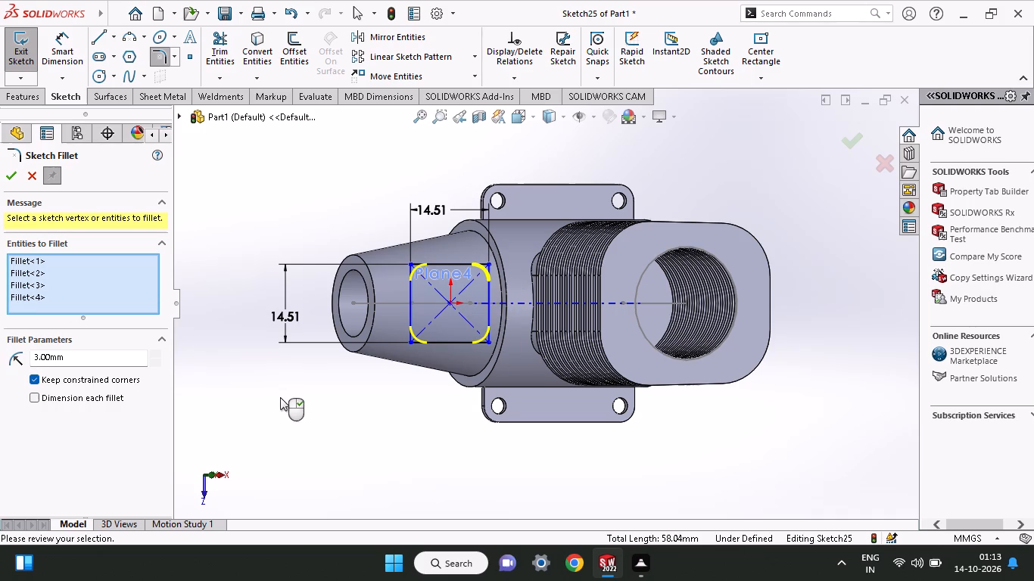
pyautogui.click(7, 177)
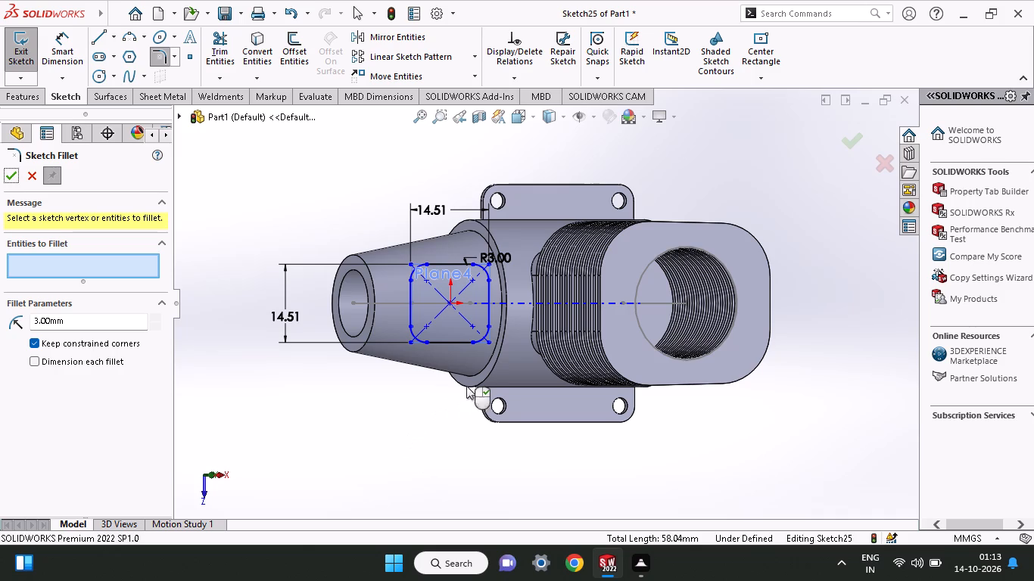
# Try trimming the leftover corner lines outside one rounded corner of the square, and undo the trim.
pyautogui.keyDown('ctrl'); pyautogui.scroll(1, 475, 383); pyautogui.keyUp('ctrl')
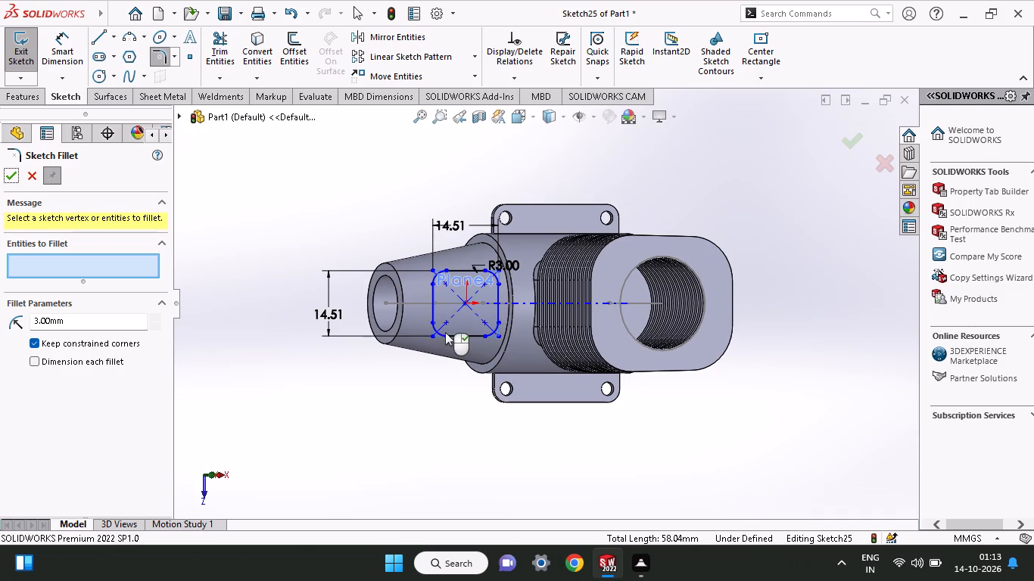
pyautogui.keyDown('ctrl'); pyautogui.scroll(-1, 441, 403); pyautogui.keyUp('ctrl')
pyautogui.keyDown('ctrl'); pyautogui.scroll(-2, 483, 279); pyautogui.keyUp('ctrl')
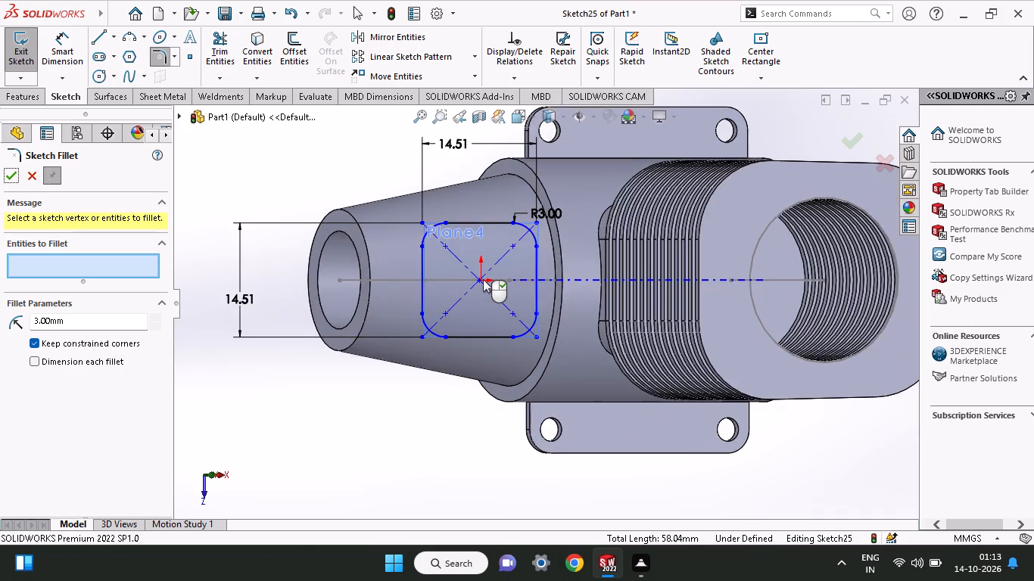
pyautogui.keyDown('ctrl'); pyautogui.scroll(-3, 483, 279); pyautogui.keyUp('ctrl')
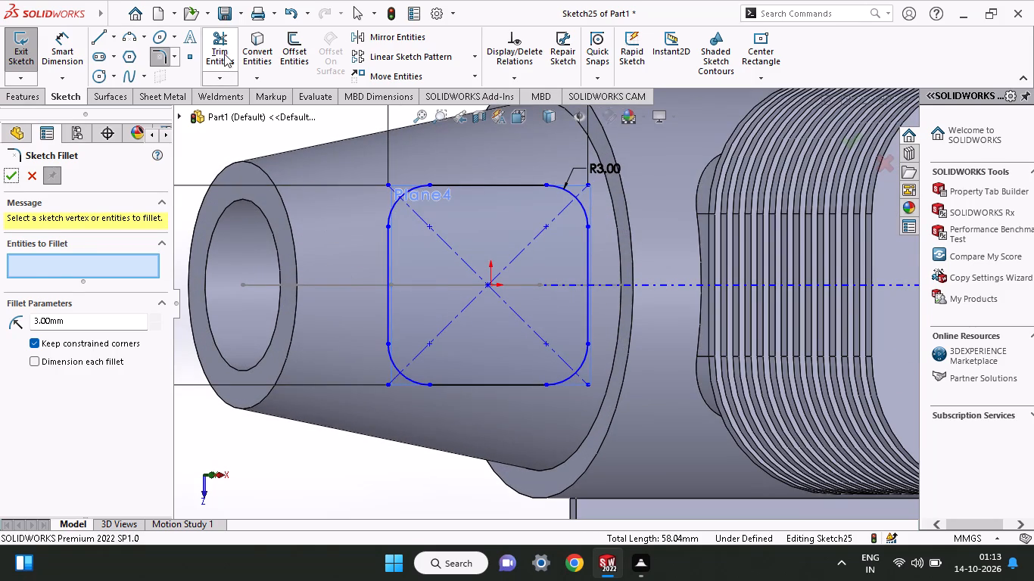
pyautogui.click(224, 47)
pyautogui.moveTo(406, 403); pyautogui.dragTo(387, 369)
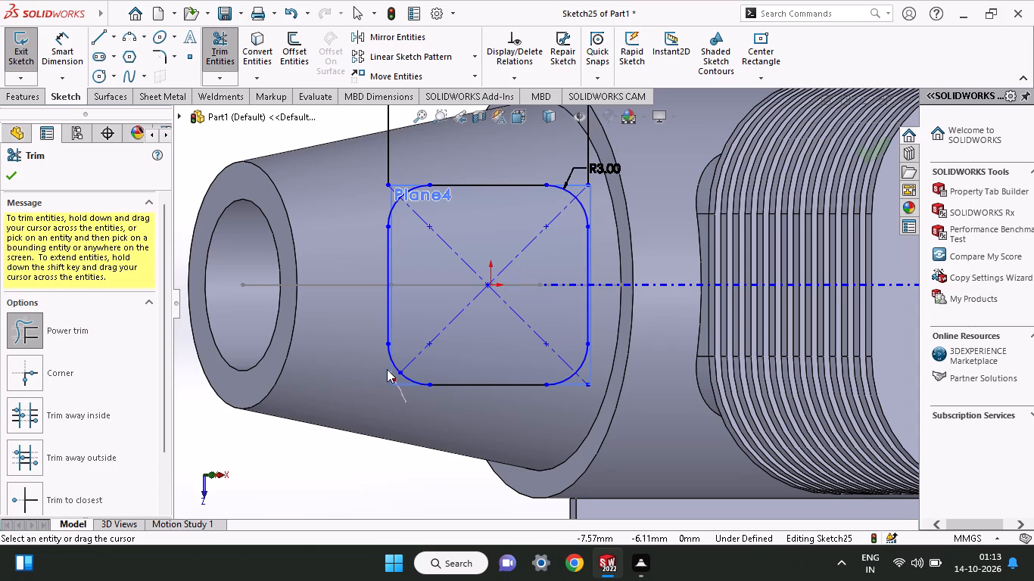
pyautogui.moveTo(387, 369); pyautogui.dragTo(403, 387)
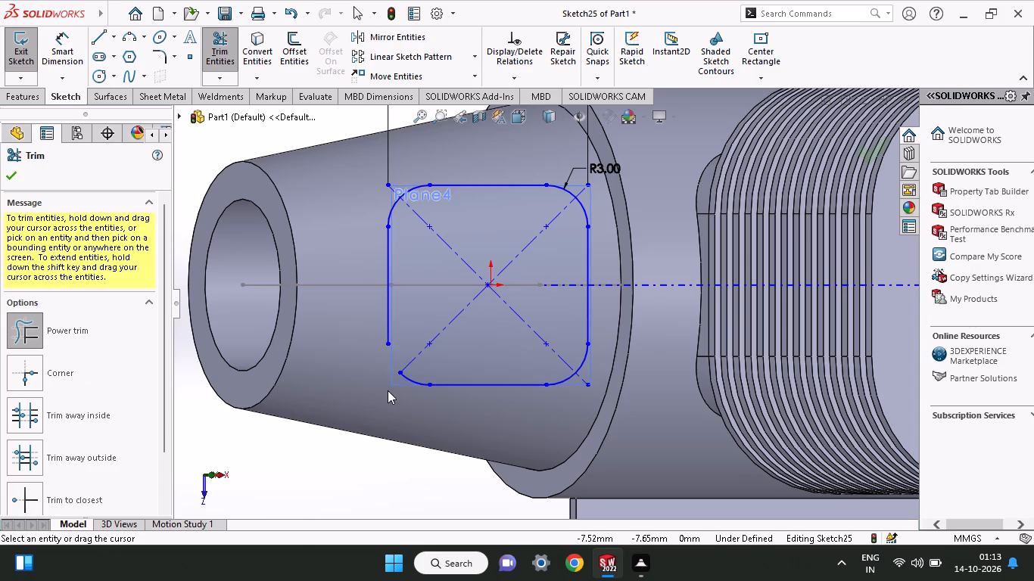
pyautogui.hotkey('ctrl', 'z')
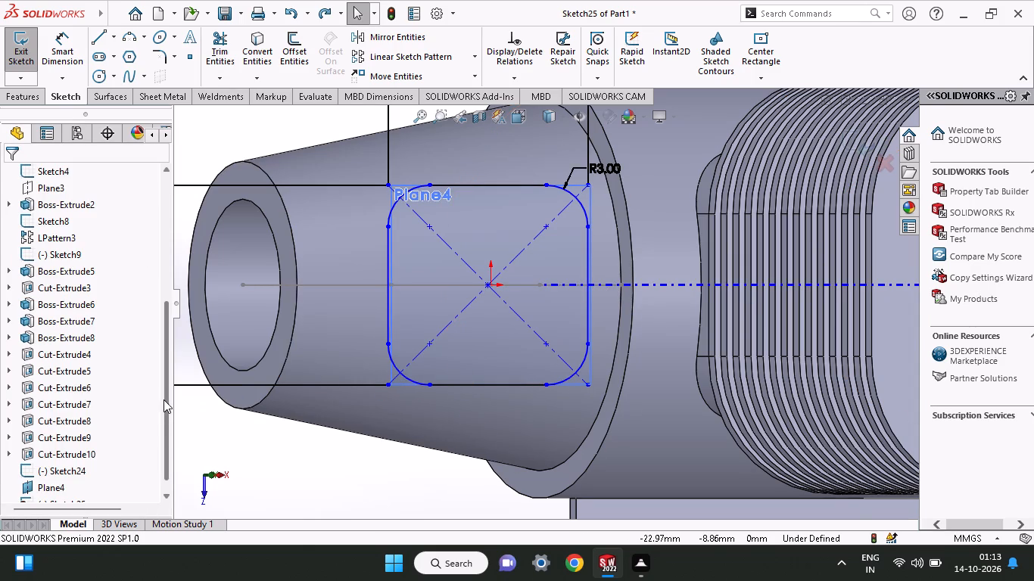
# Hide the angled reference plane that carries the rounded-square sketch.
pyautogui.moveTo(165, 397); pyautogui.dragTo(170, 479)
pyautogui.rightClick(63, 474)
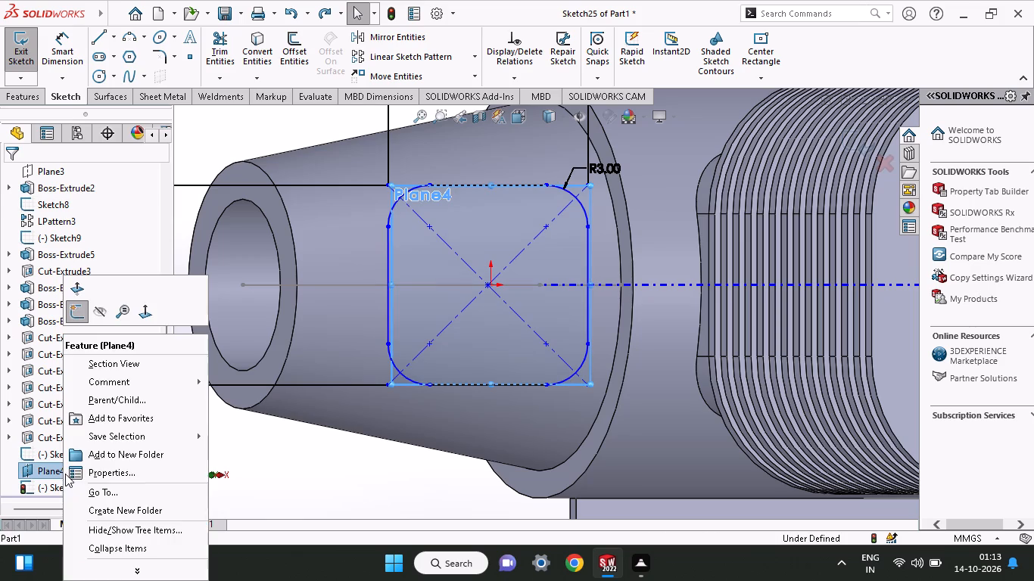
pyautogui.click(91, 311)
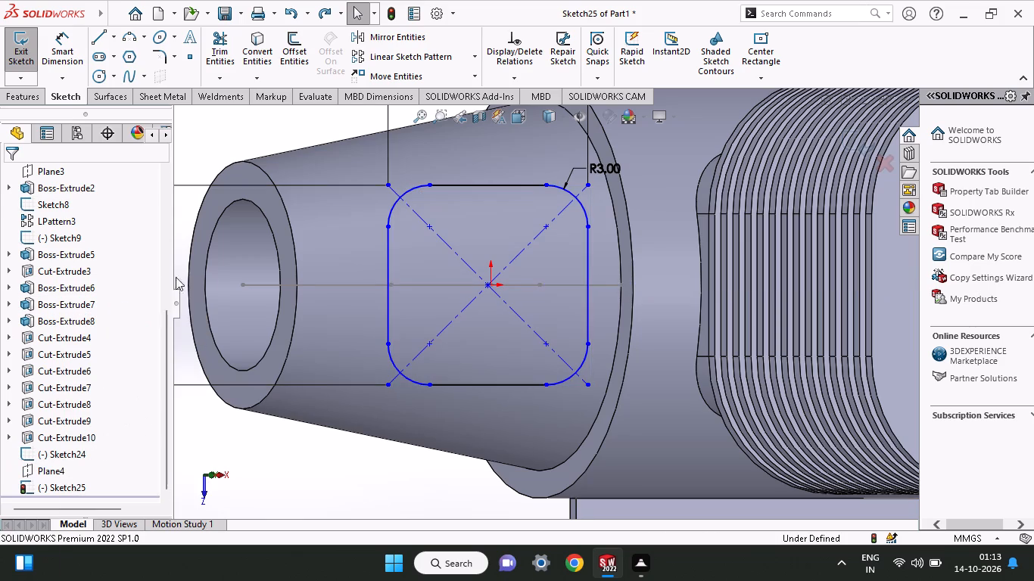
# Trim away the diagonal construction lines inside the rounded square and their stubs outside its corners.
pyautogui.click(230, 49)
pyautogui.moveTo(400, 170); pyautogui.dragTo(386, 194)
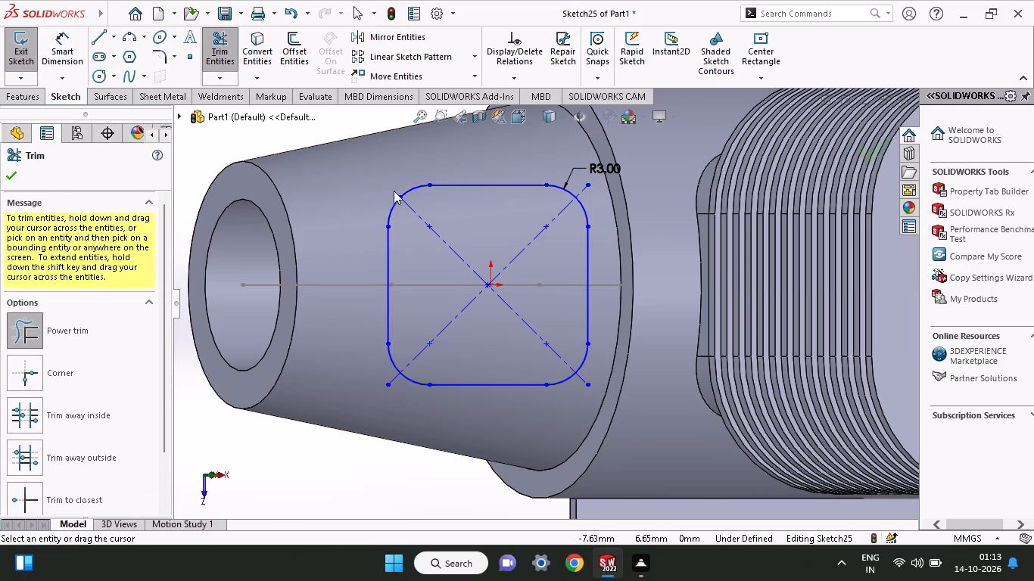
pyautogui.moveTo(544, 164); pyautogui.dragTo(584, 200)
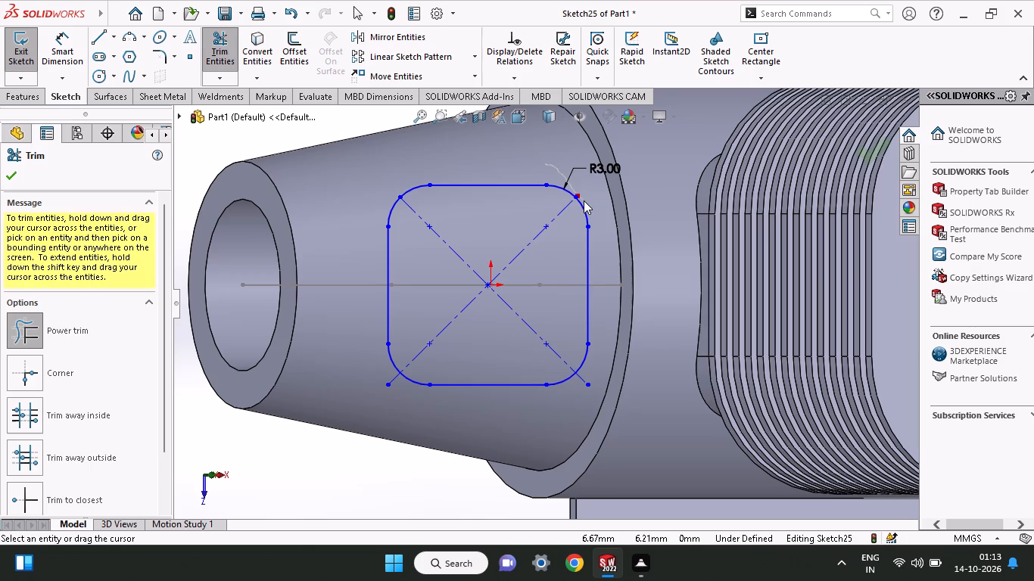
pyautogui.moveTo(584, 200); pyautogui.dragTo(594, 218)
pyautogui.moveTo(602, 359); pyautogui.dragTo(571, 403)
pyautogui.moveTo(453, 350); pyautogui.dragTo(499, 321)
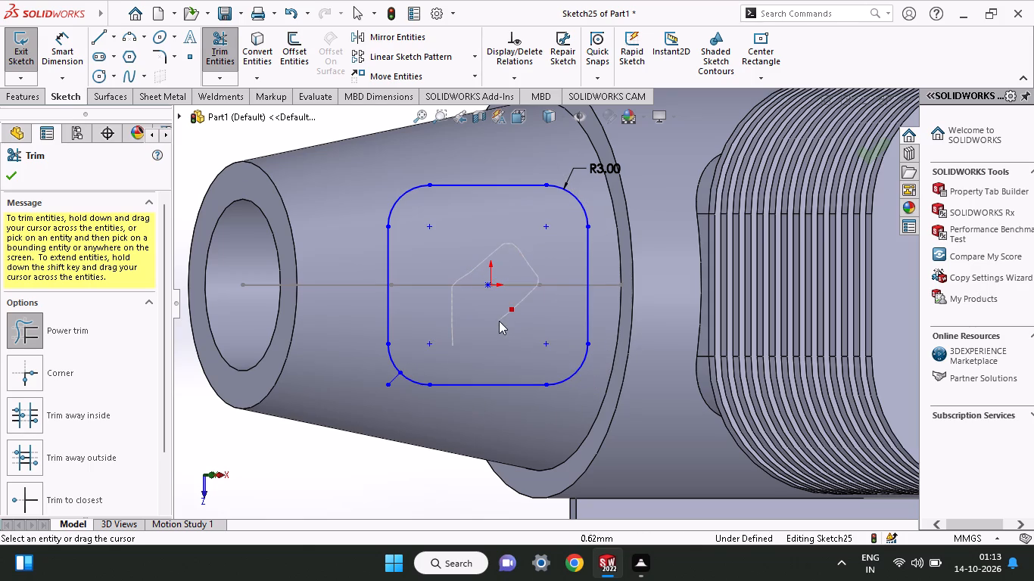
pyautogui.moveTo(499, 321); pyautogui.dragTo(513, 330)
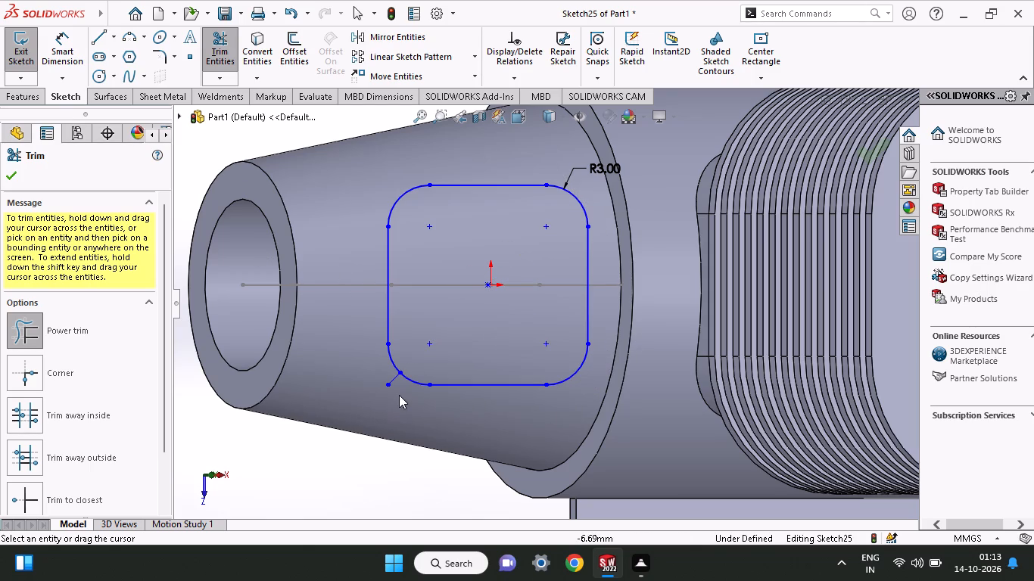
pyautogui.click(399, 395)
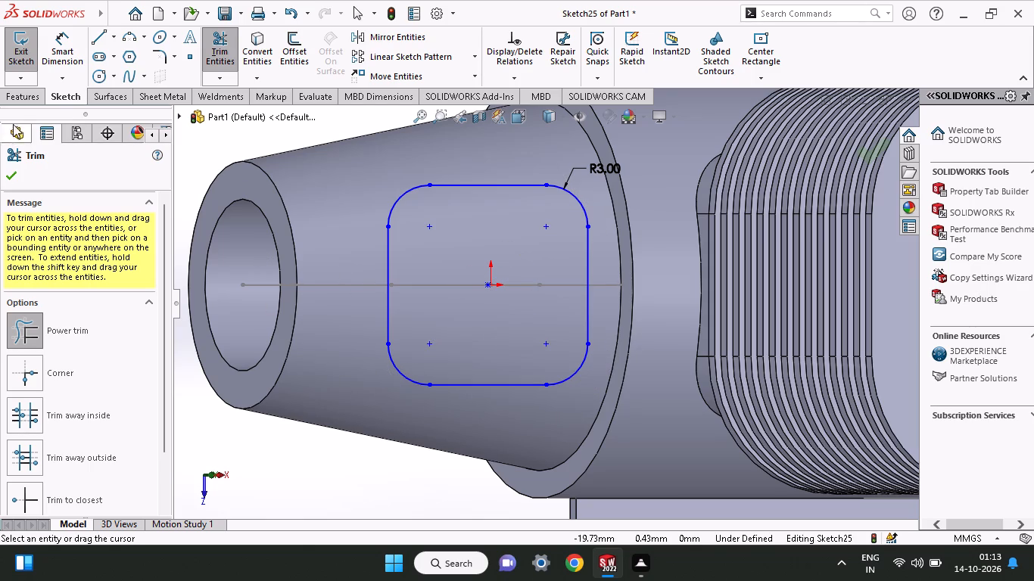
# Extrude the rounded square as a boss in the reversed direction, up to the cone's outer surface, with merged result.
pyautogui.click(16, 92)
pyautogui.click(27, 54)
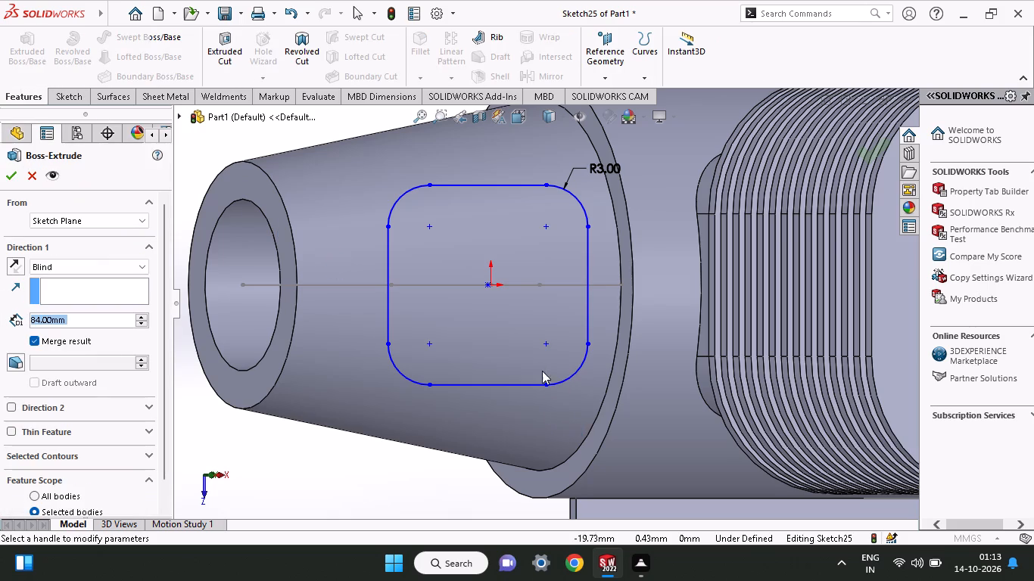
pyautogui.click(494, 333)
pyautogui.moveTo(498, 333); pyautogui.dragTo(515, 261, button='middle')
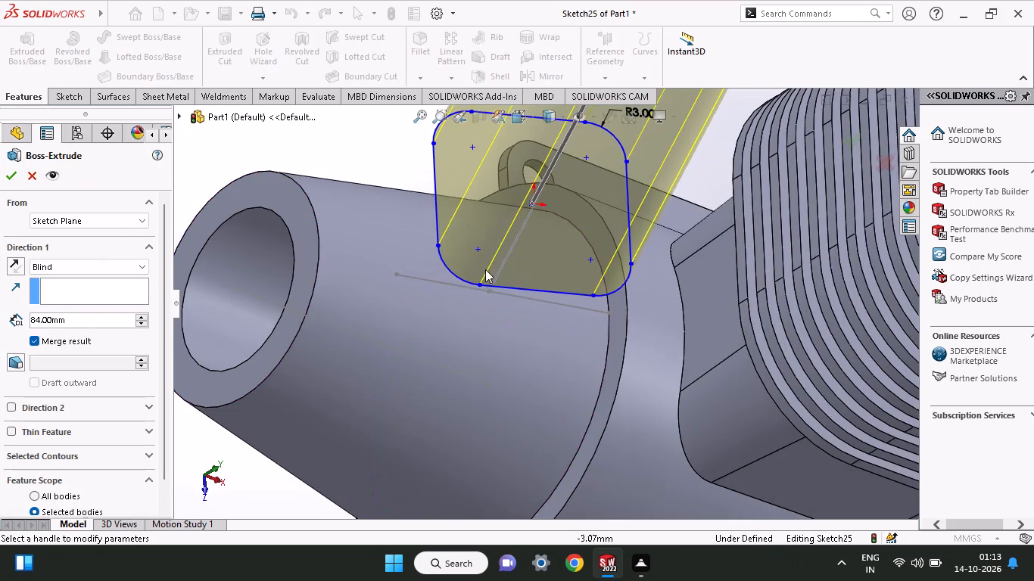
pyautogui.click(13, 262)
pyautogui.click(48, 269)
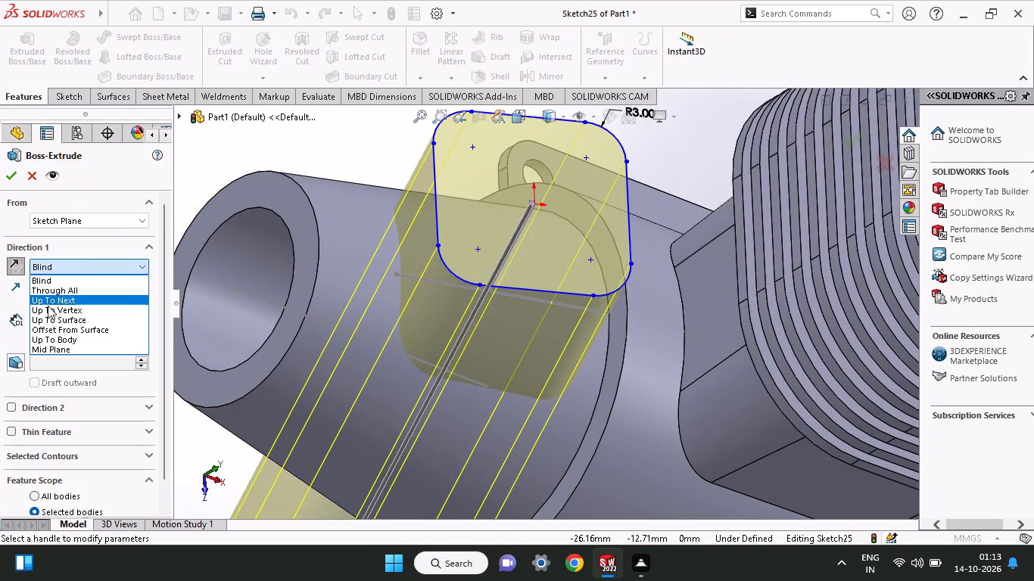
pyautogui.moveTo(45, 325); pyautogui.dragTo(46, 319)
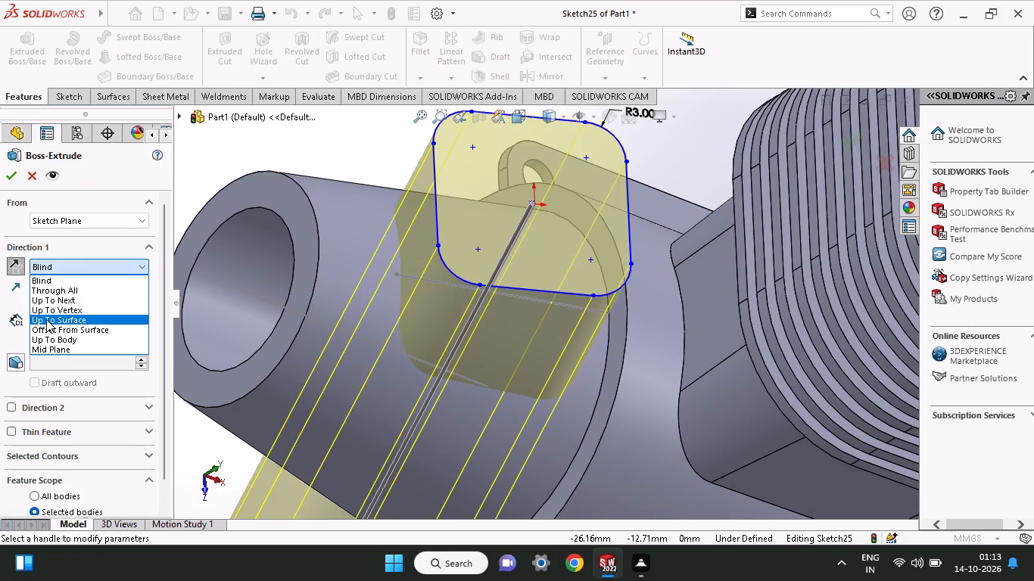
pyautogui.moveTo(46, 319); pyautogui.dragTo(47, 318)
pyautogui.click(325, 303)
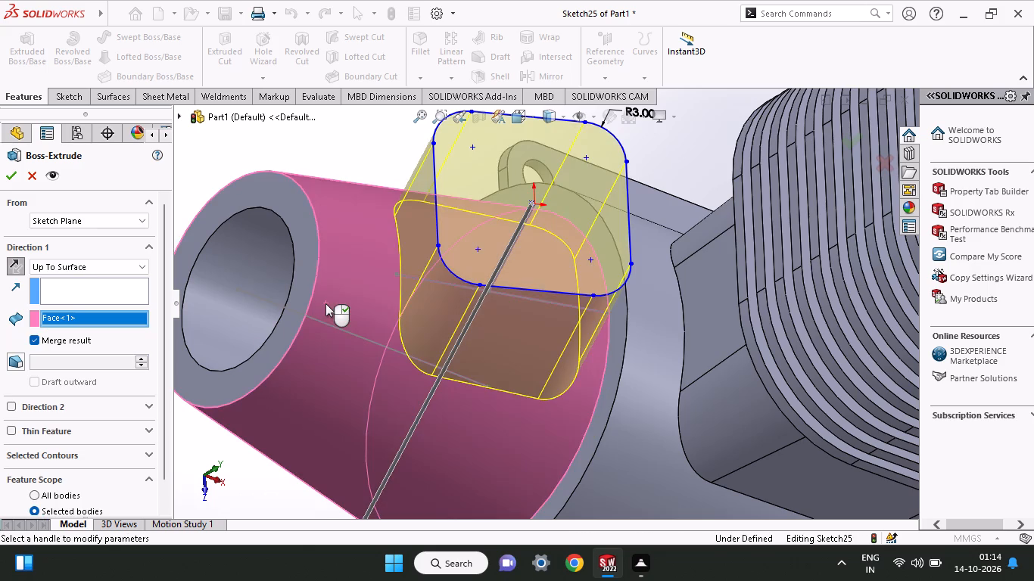
pyautogui.moveTo(325, 303); pyautogui.dragTo(308, 185, button='middle')
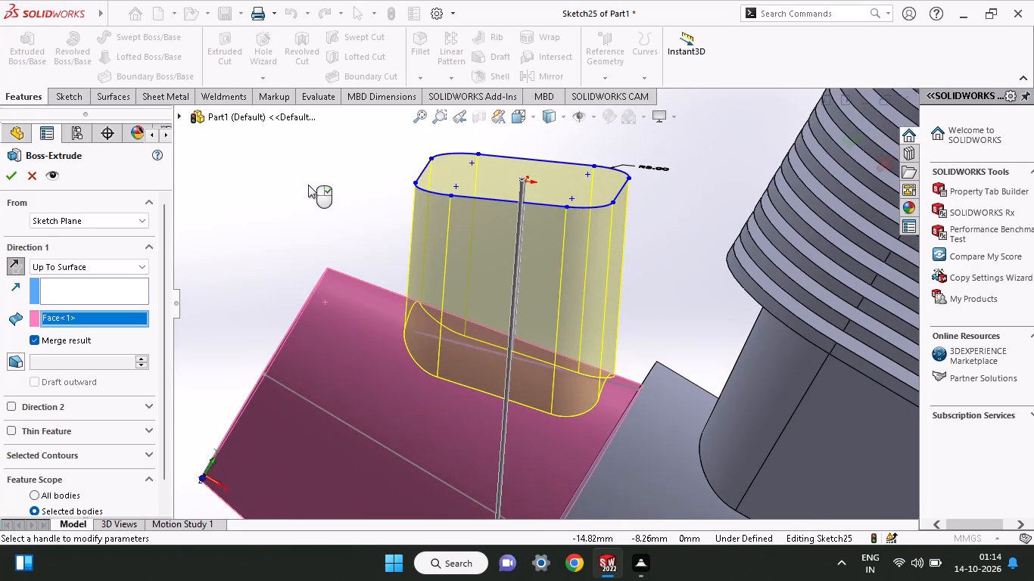
pyautogui.click(8, 177)
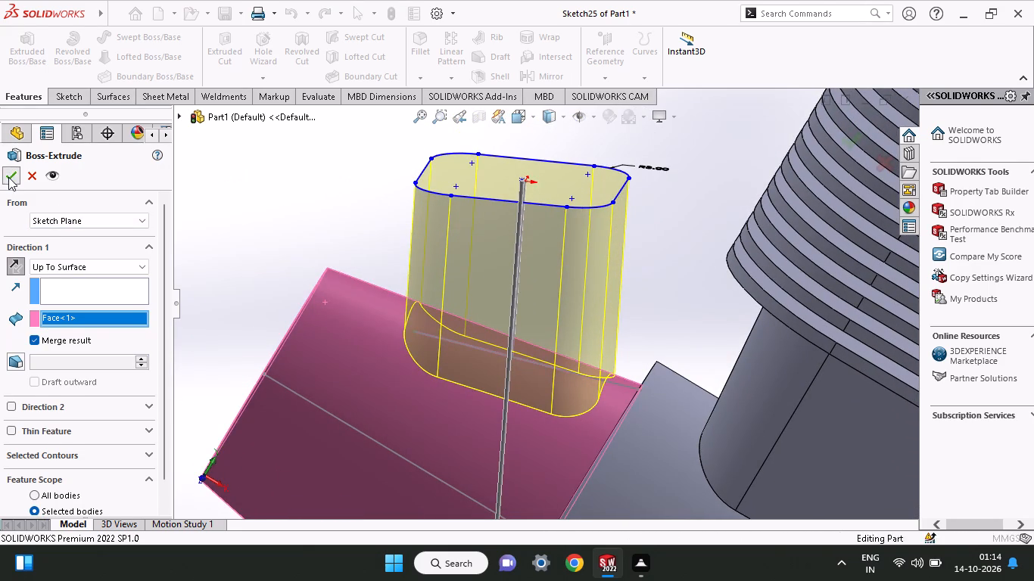
# Start a sketch on the new boss's flat end face and draw a circle about 10 mm in diameter at its center.
pyautogui.moveTo(575, 330); pyautogui.dragTo(586, 508, button='middle')
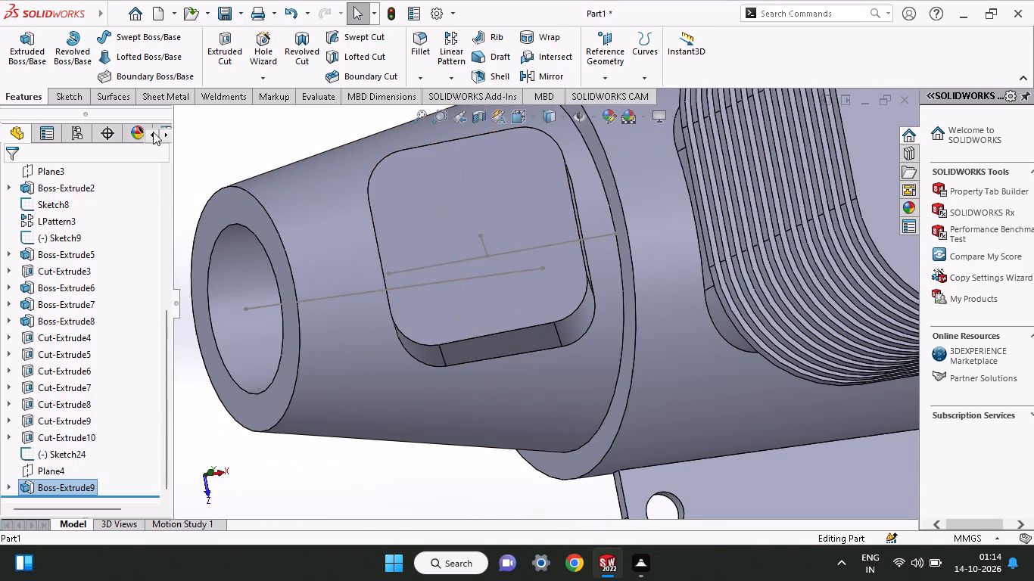
pyautogui.click(79, 99)
pyautogui.click(96, 79)
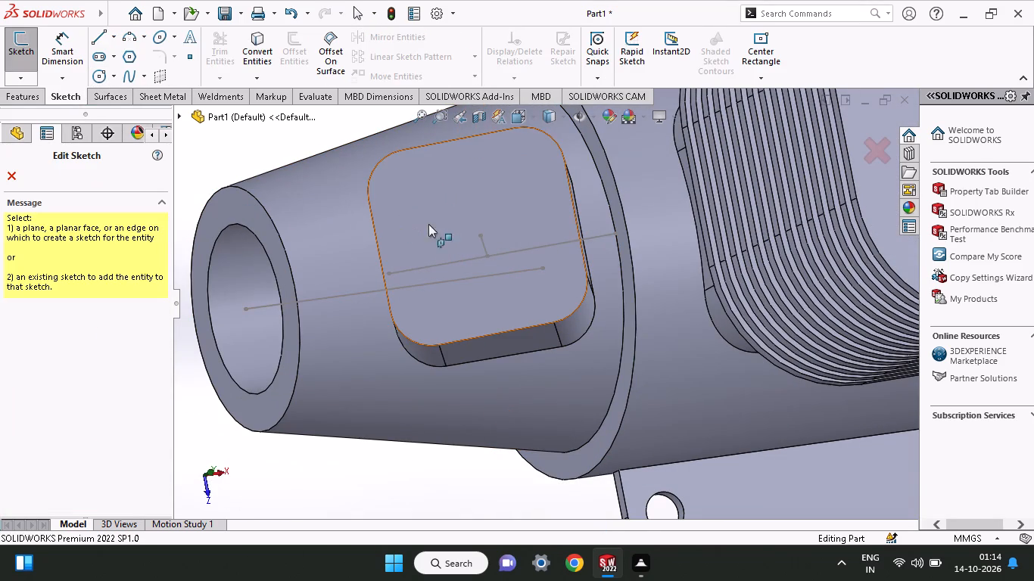
pyautogui.click(494, 231)
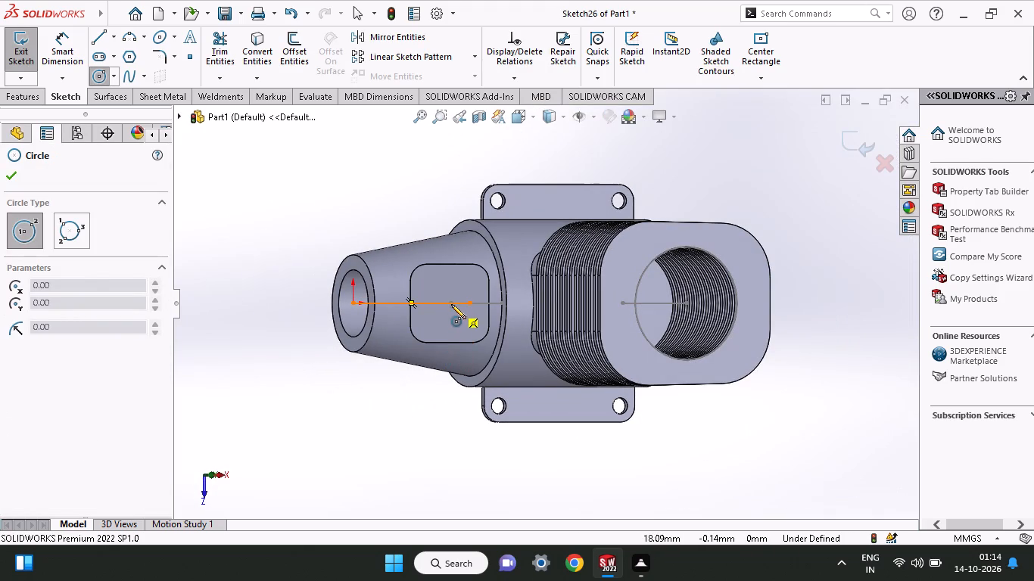
pyautogui.click(450, 303)
pyautogui.click(469, 322)
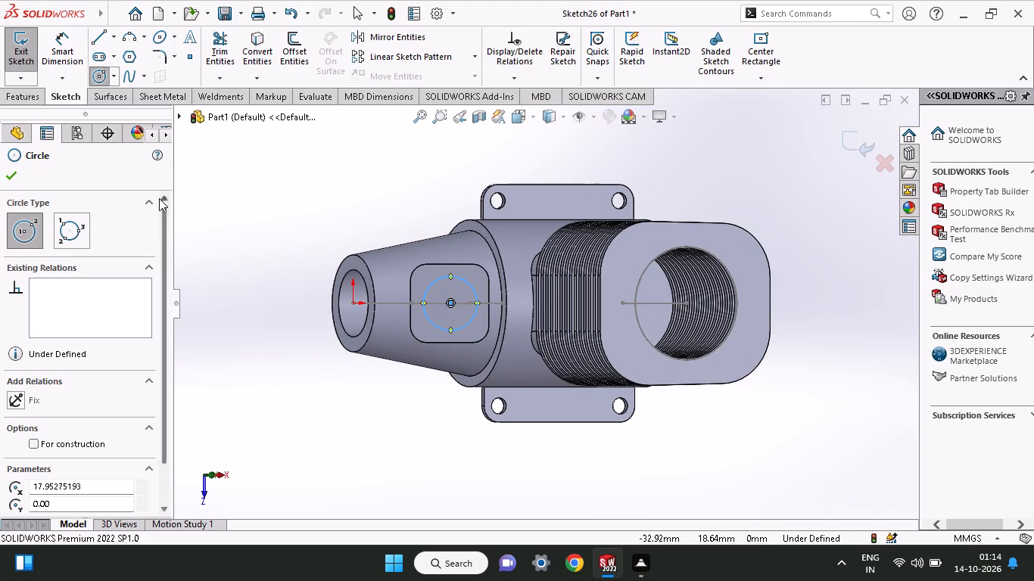
# Dimension the circle on the boss face to a 10 mm diameter.
pyautogui.click(72, 49)
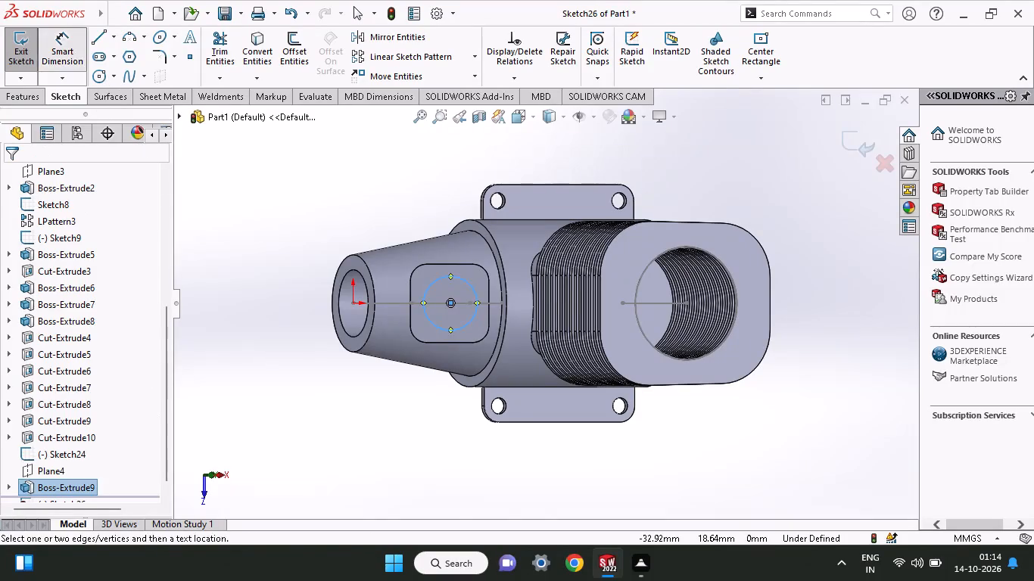
pyautogui.click(438, 282)
pyautogui.click(369, 200)
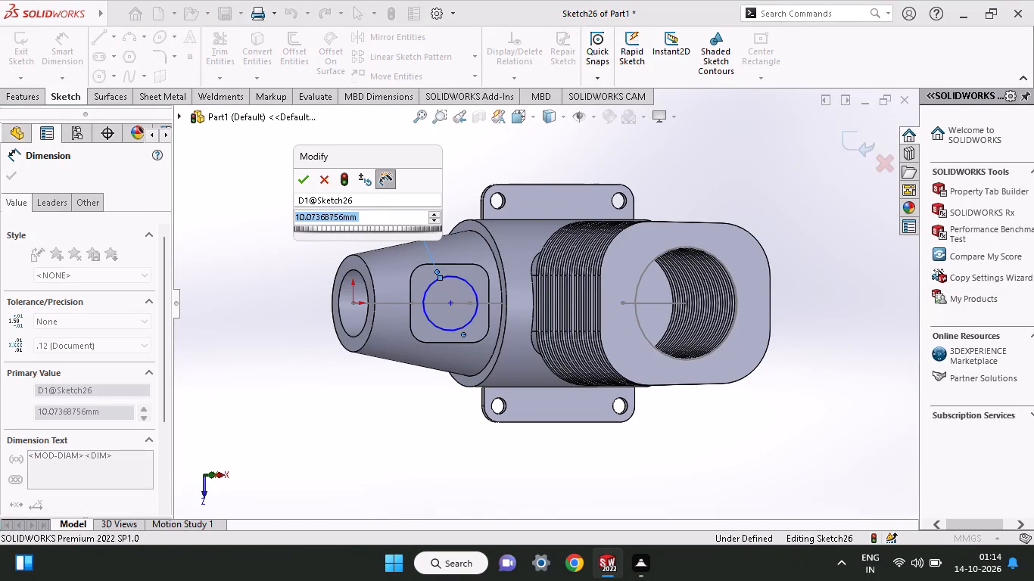
pyautogui.write('10')
pyautogui.press('Return')
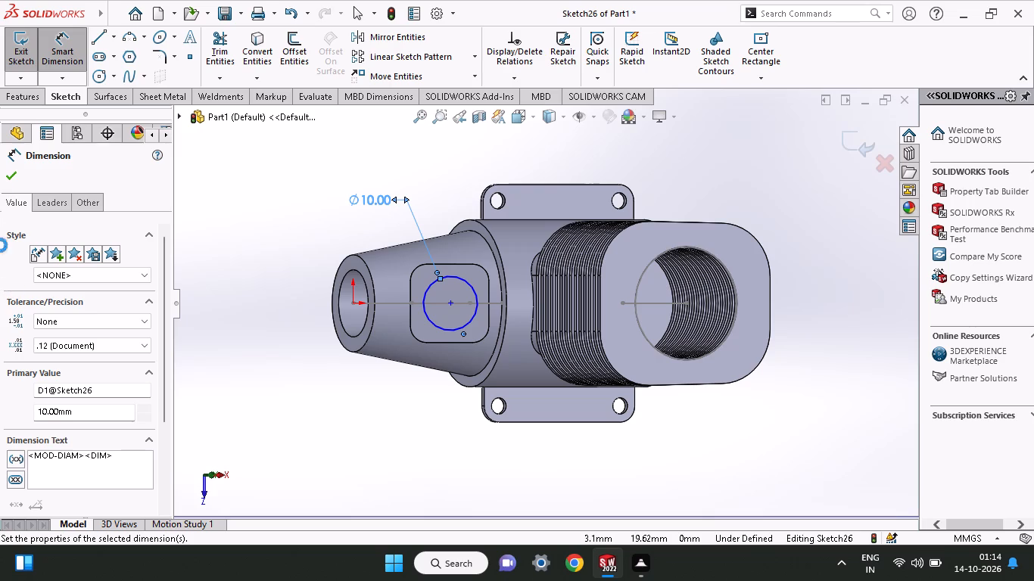
# Extrude-cut the 10 mm circle from the angled boss face up to the cone's outer surface.
pyautogui.click(27, 101)
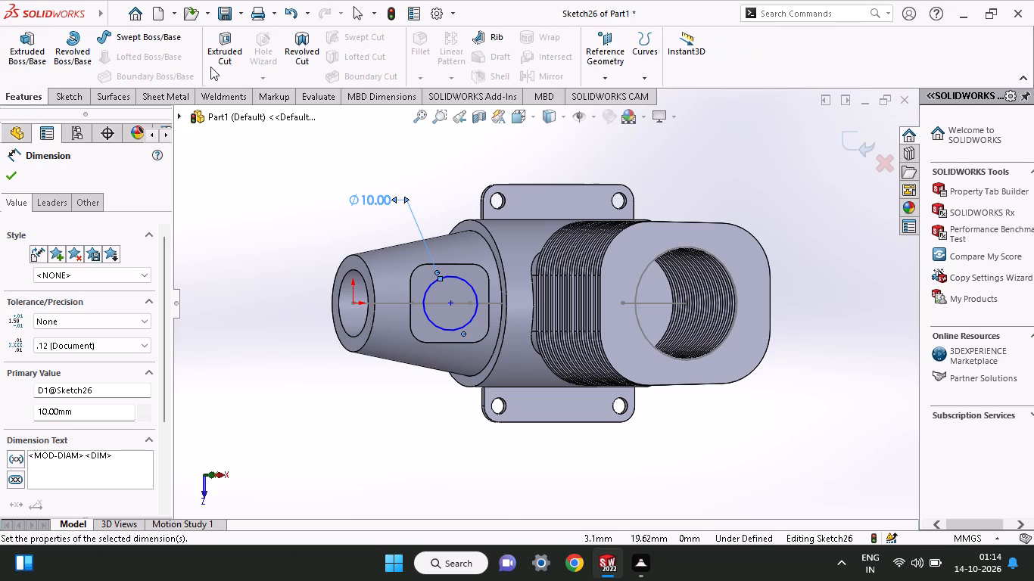
pyautogui.click(211, 67)
pyautogui.moveTo(440, 478); pyautogui.dragTo(453, 328, button='middle')
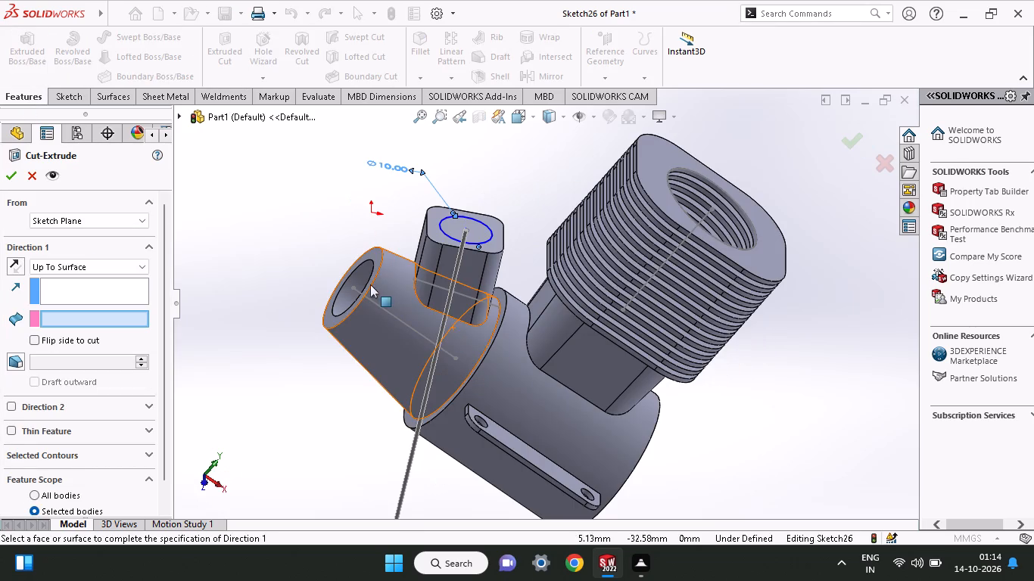
pyautogui.click(399, 268)
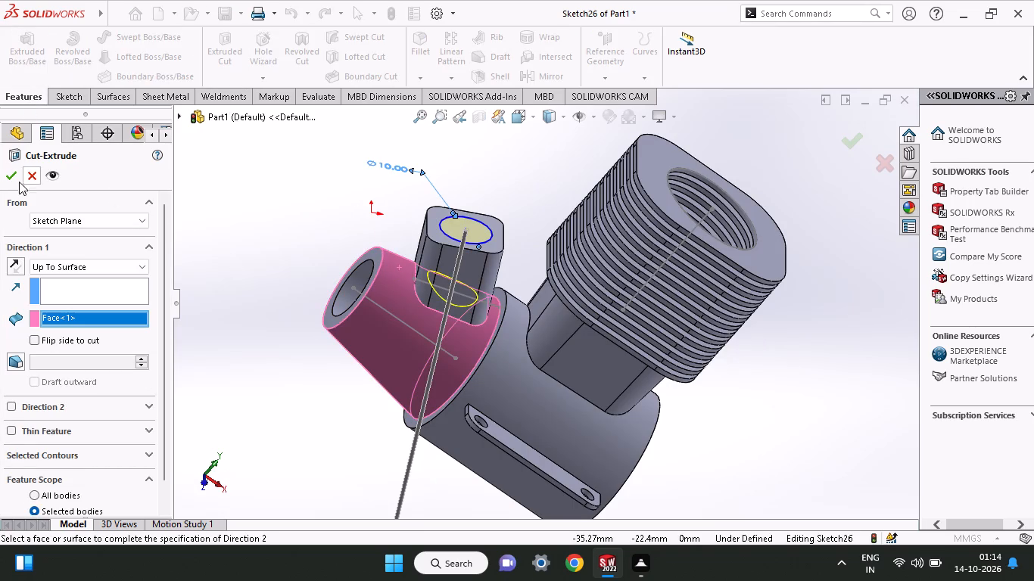
pyautogui.click(11, 174)
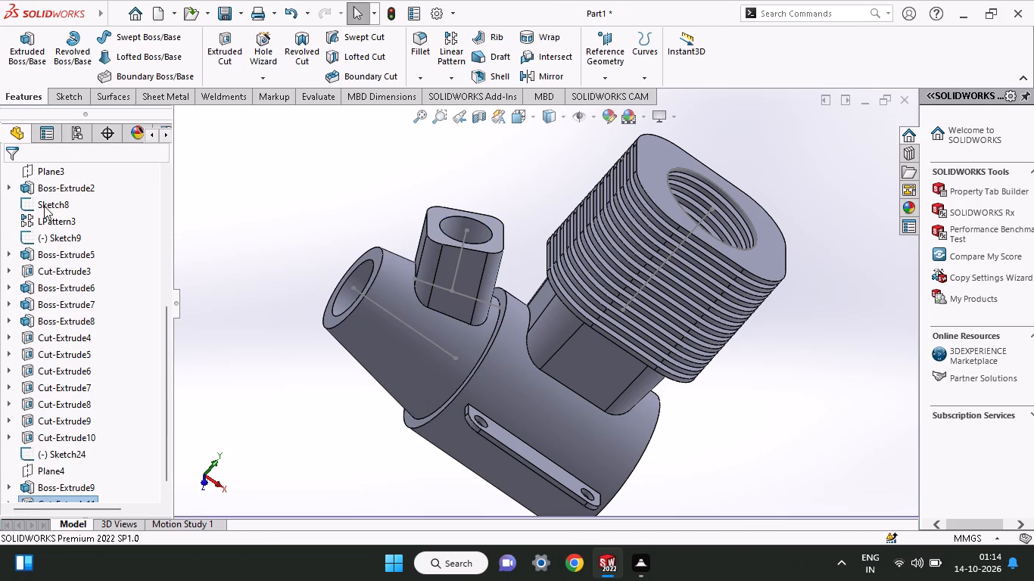
# Examine the bored angled boss and its junction with the cone from several viewing angles.
pyautogui.moveTo(375, 221); pyautogui.dragTo(423, 342, button='middle')
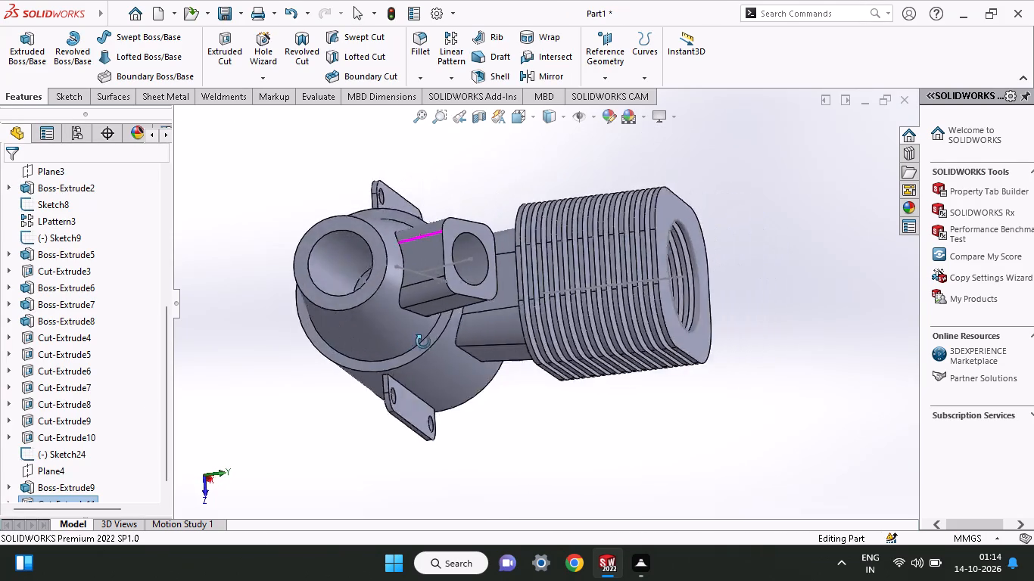
pyautogui.moveTo(423, 342); pyautogui.dragTo(492, 200, button='middle')
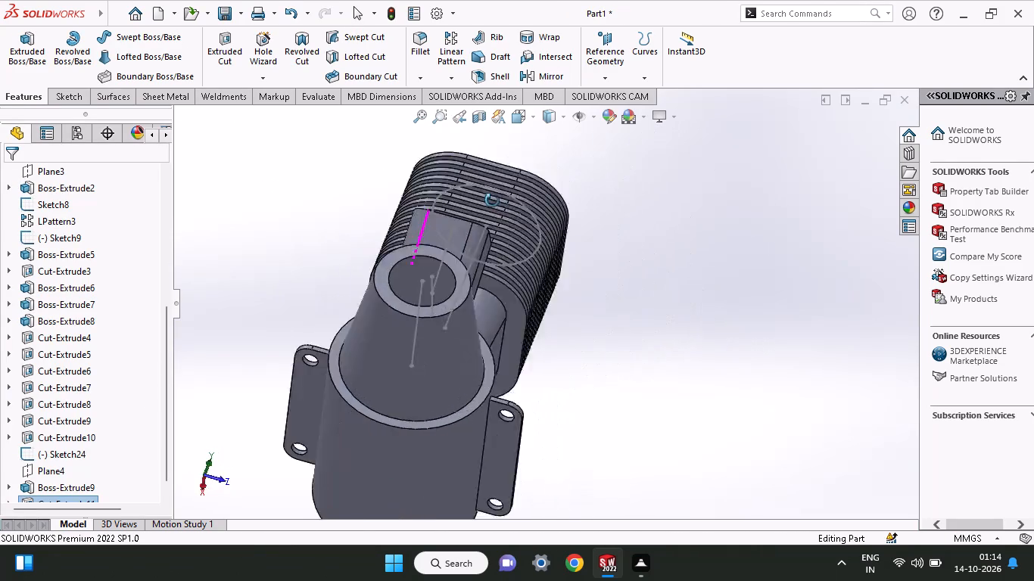
pyautogui.moveTo(492, 200); pyautogui.dragTo(438, 576, button='middle')
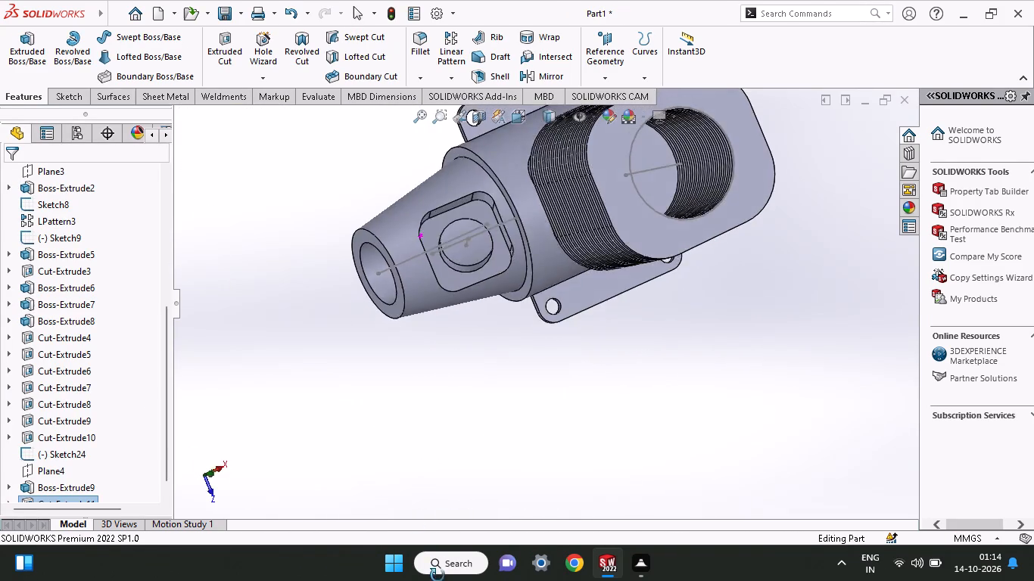
pyautogui.moveTo(438, 576); pyautogui.dragTo(429, 394, button='middle')
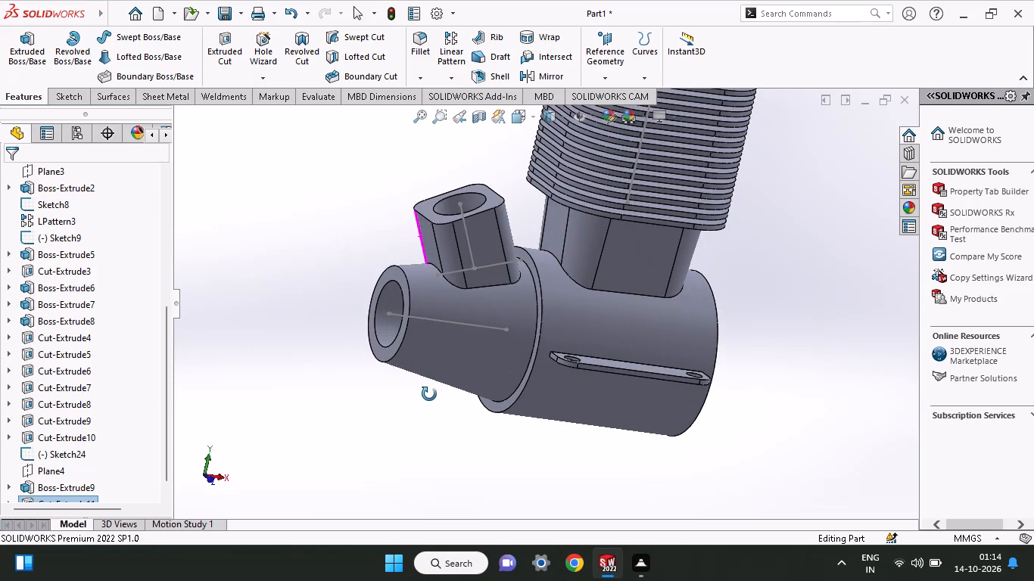
pyautogui.moveTo(429, 394); pyautogui.dragTo(427, 418, button='middle')
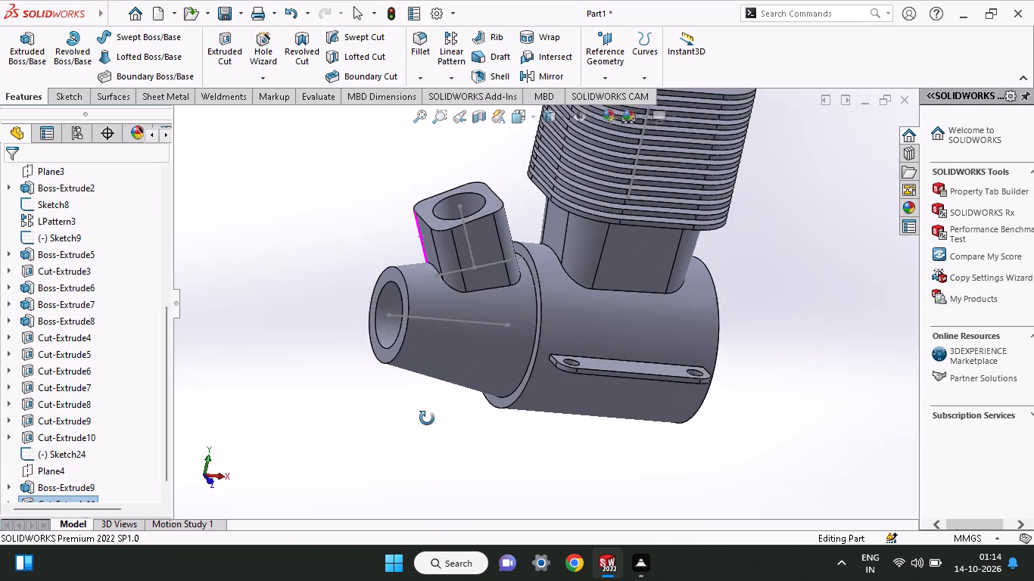
pyautogui.moveTo(427, 418); pyautogui.dragTo(394, 400, button='middle')
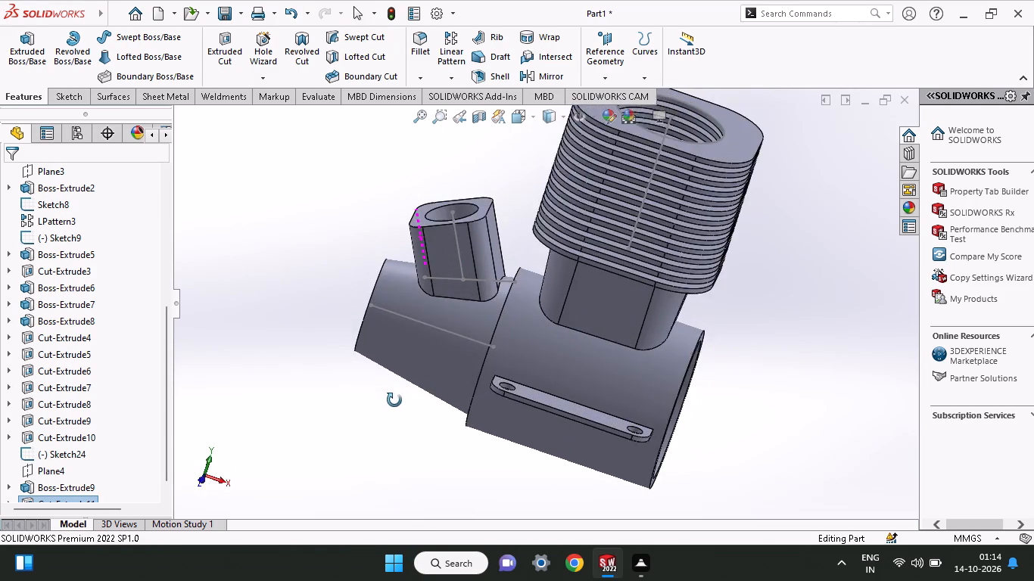
pyautogui.moveTo(394, 400); pyautogui.dragTo(390, 454, button='middle')
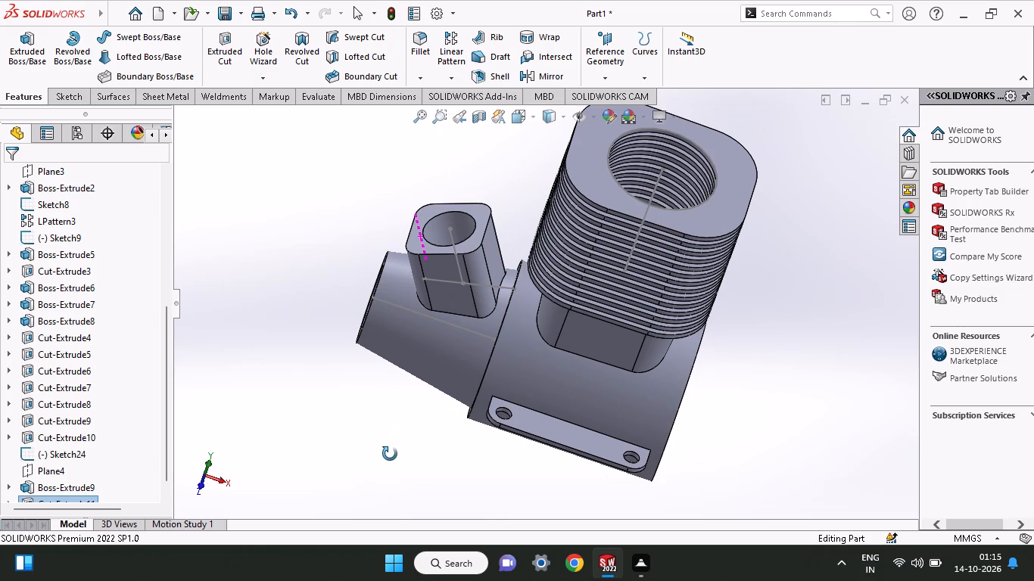
pyautogui.moveTo(390, 454); pyautogui.dragTo(441, 387, button='middle')
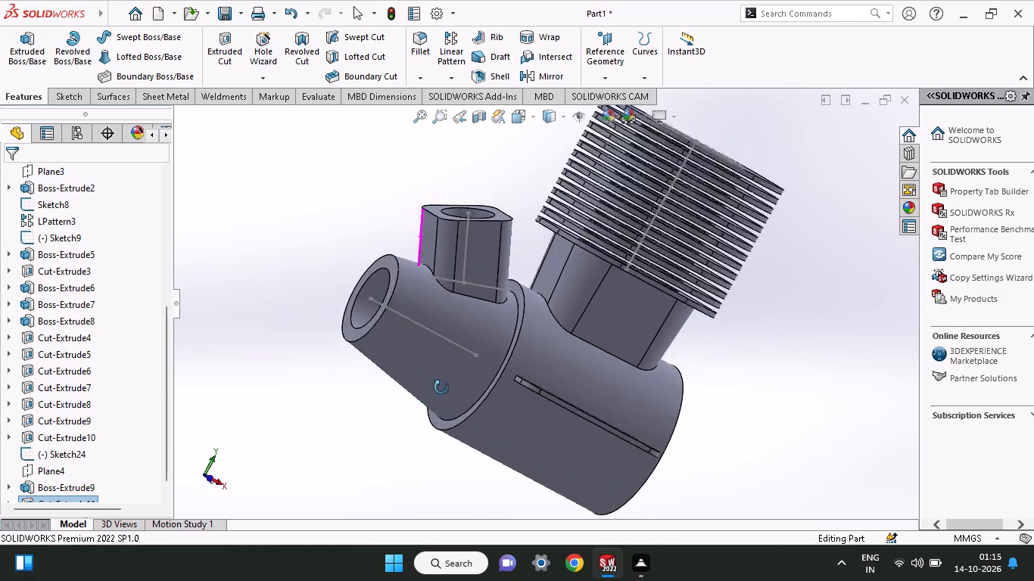
pyautogui.moveTo(441, 387); pyautogui.dragTo(519, 367, button='middle')
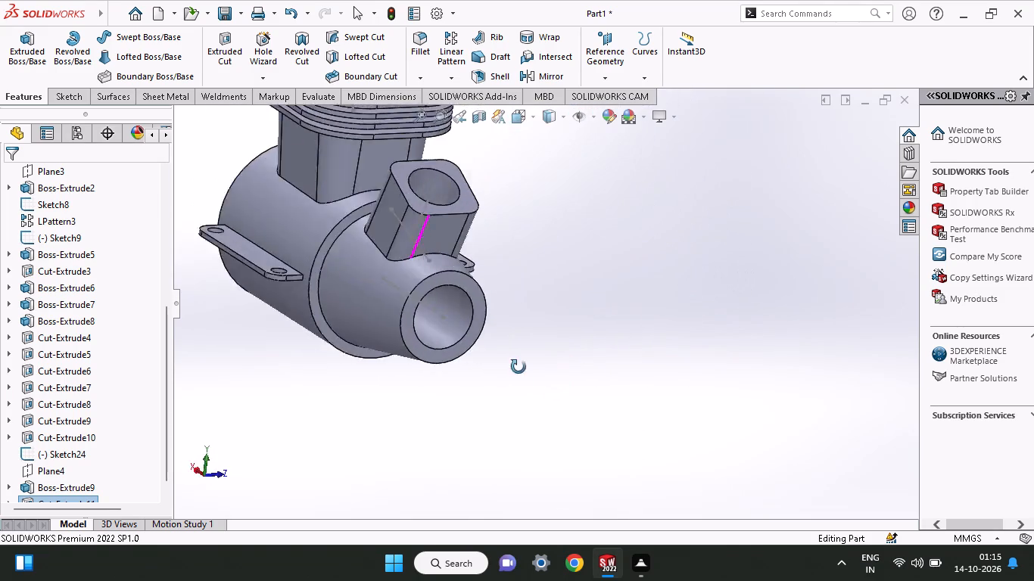
pyautogui.moveTo(519, 367); pyautogui.dragTo(406, 352, button='middle')
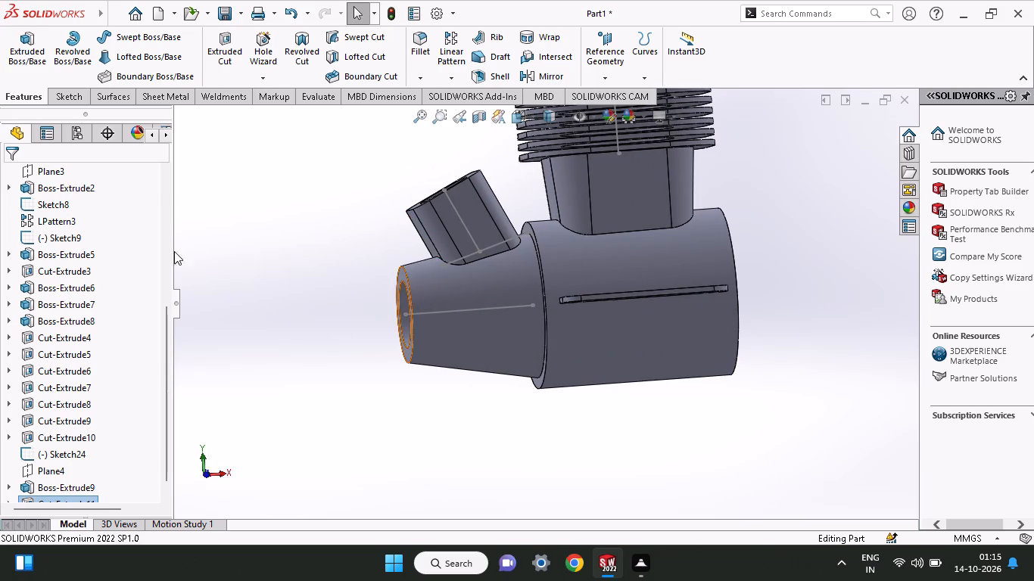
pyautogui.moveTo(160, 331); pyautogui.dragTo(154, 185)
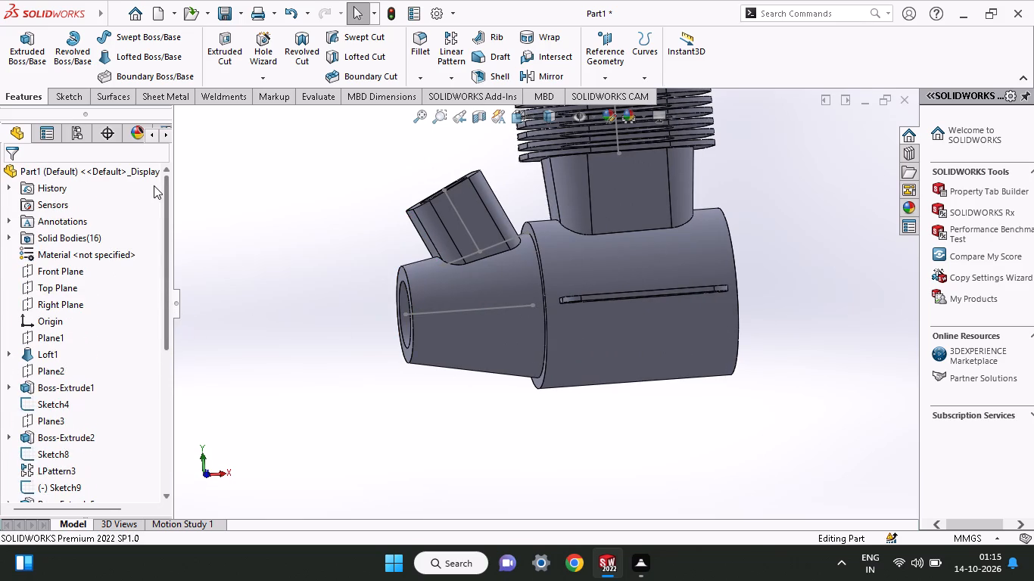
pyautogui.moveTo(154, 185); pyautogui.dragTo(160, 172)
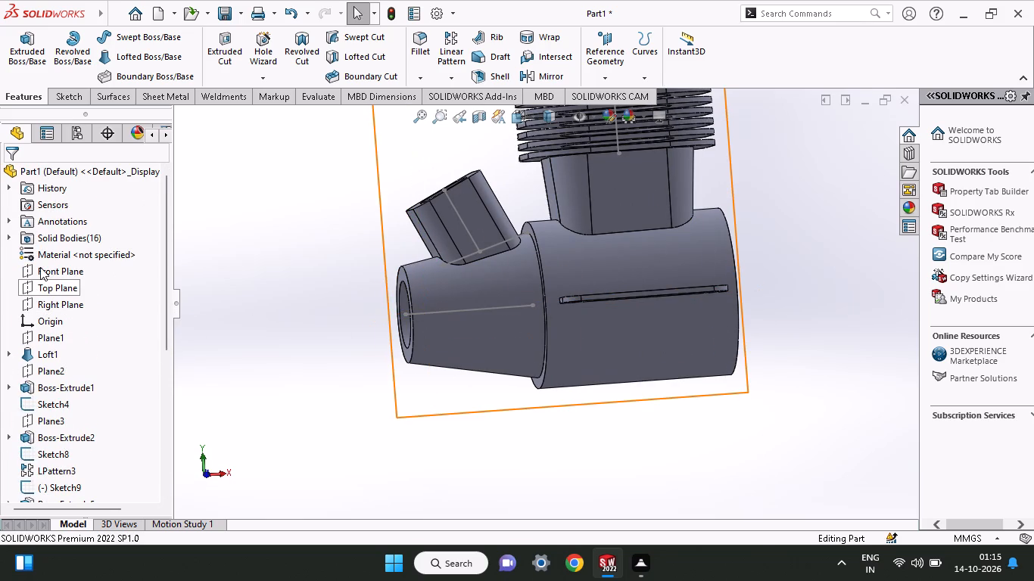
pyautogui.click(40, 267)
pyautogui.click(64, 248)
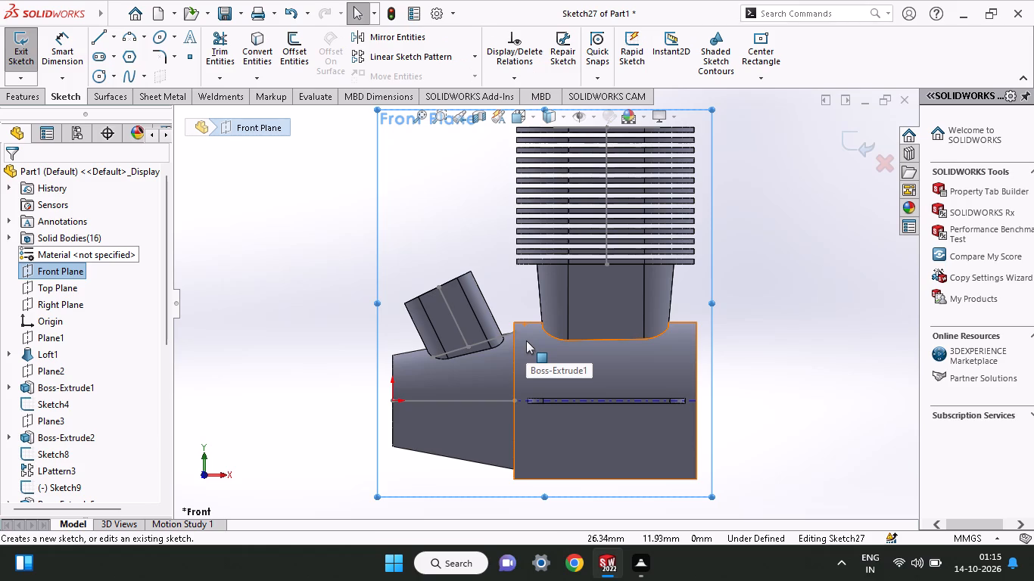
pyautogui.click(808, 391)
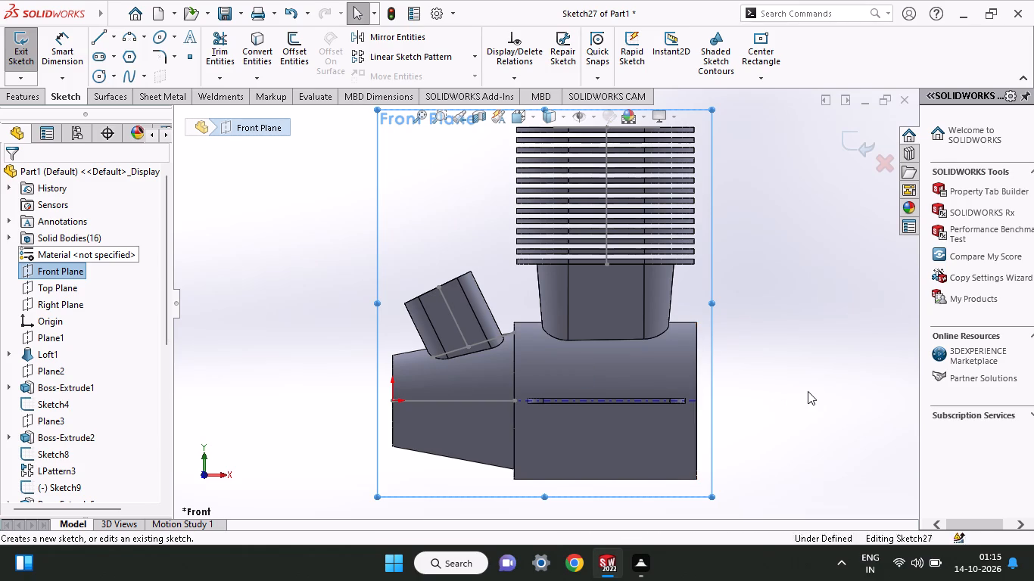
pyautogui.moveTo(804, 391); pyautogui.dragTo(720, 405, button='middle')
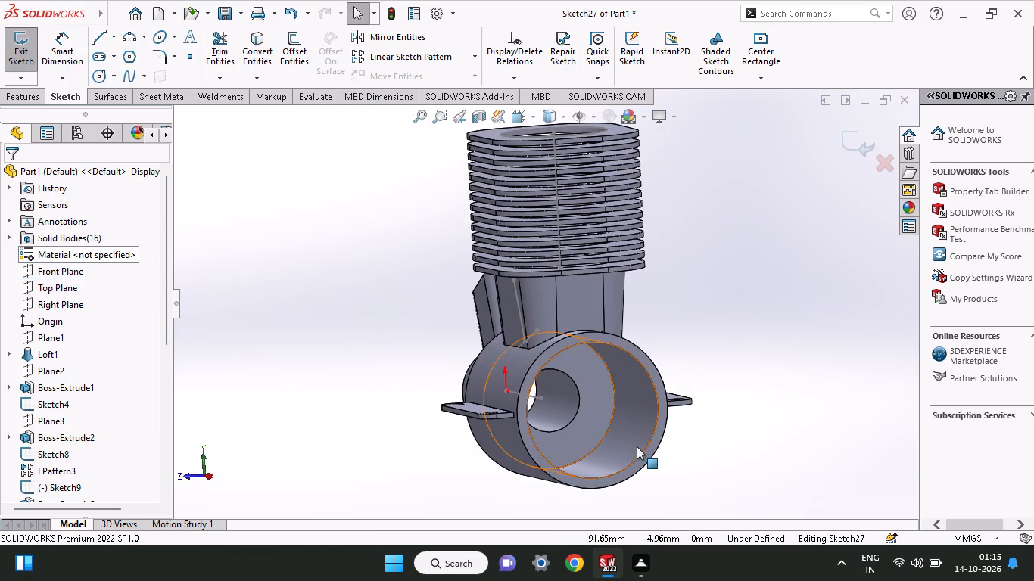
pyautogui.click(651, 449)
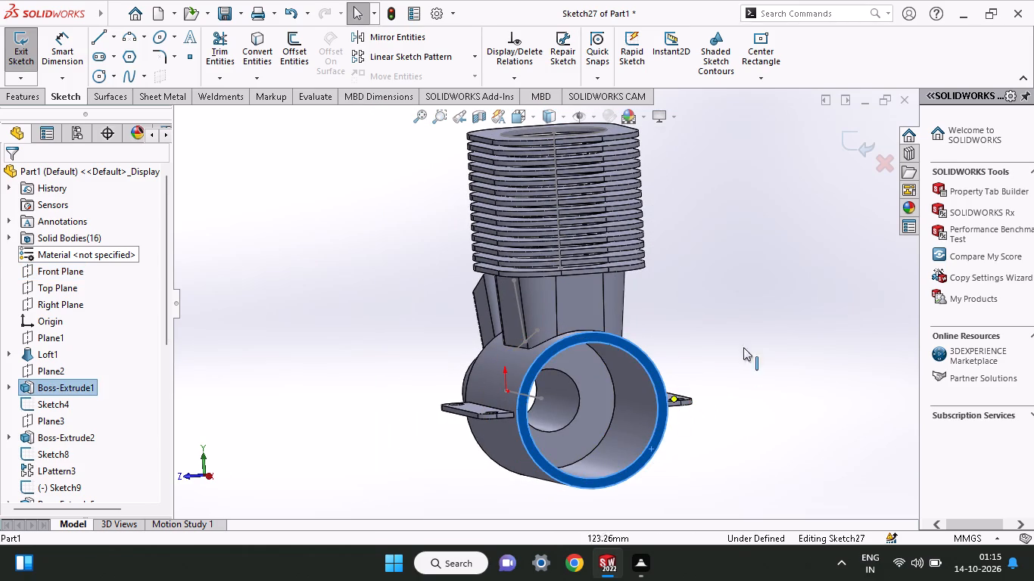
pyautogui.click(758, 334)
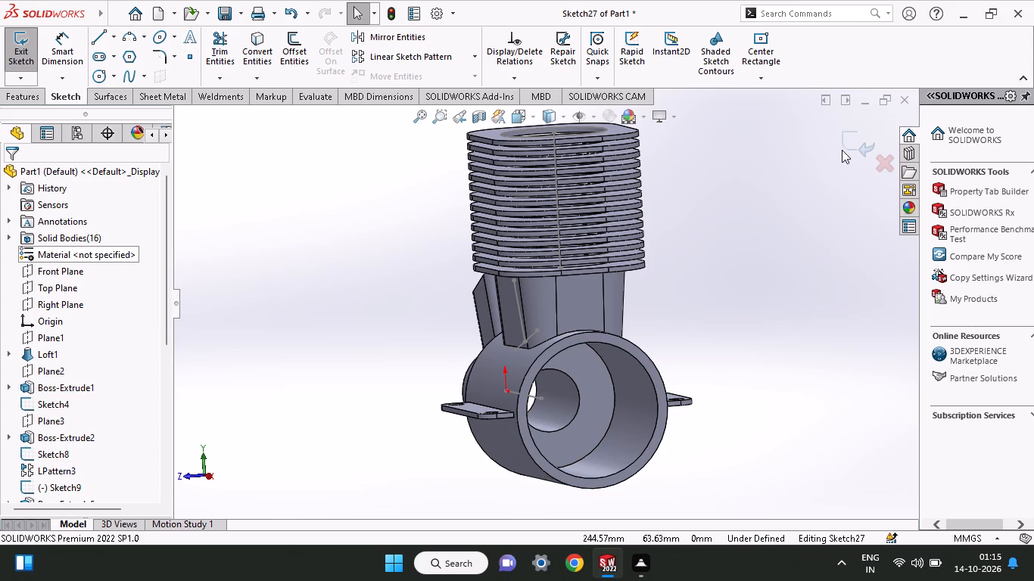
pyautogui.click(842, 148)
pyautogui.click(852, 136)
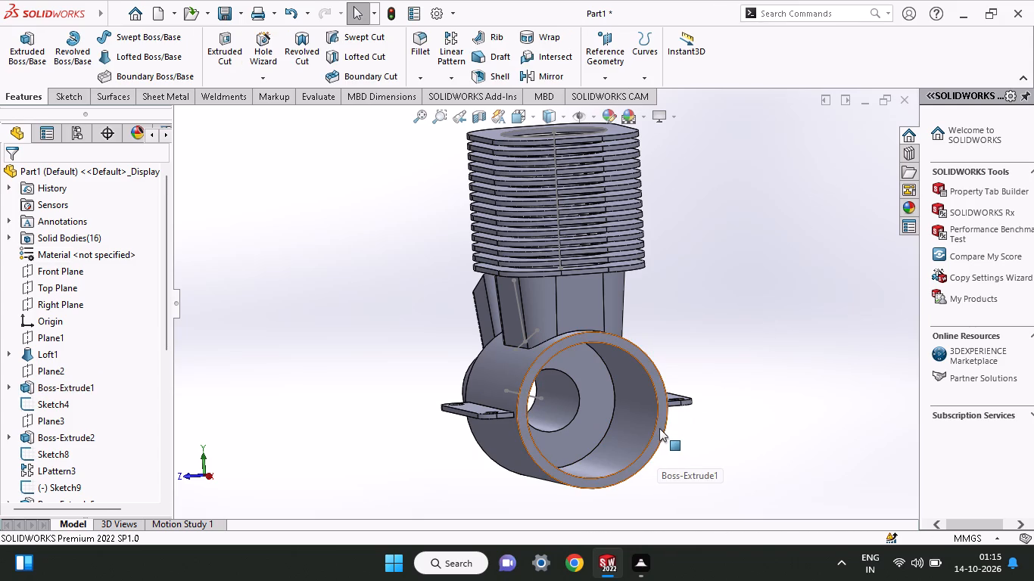
# Start a sketch on the ring-shaped open end face of the large cylinder.
pyautogui.keyDown('ctrl'); pyautogui.scroll(1, 659, 428); pyautogui.keyUp('ctrl')
pyautogui.keyDown('ctrl'); pyautogui.scroll(-6, 659, 428); pyautogui.keyUp('ctrl')
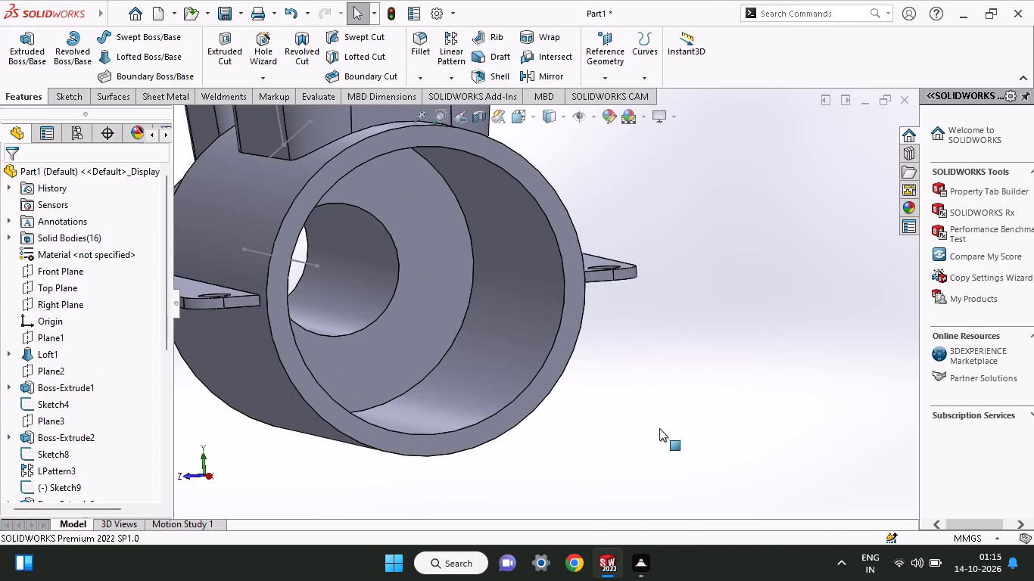
pyautogui.click(531, 346)
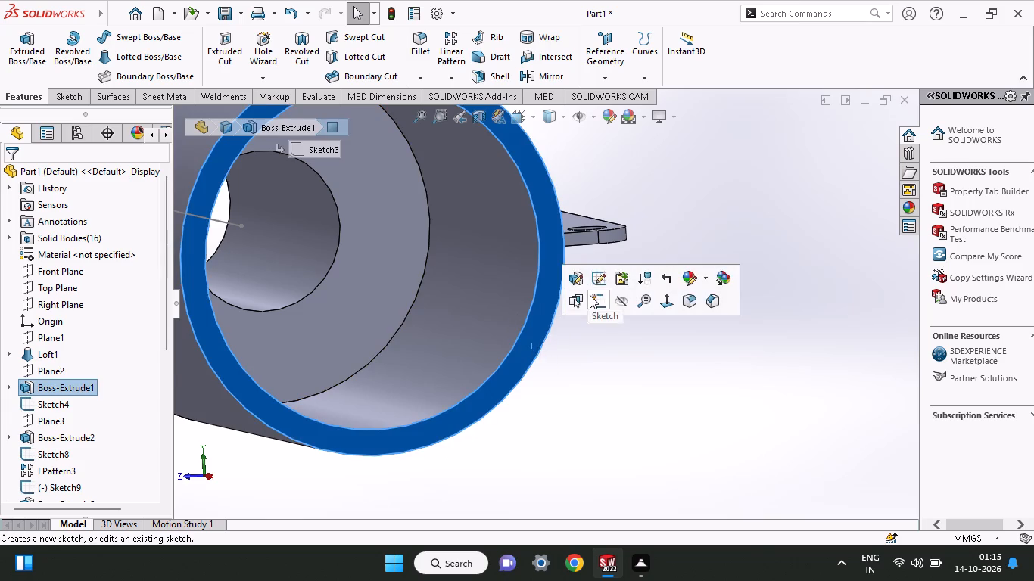
pyautogui.click(594, 297)
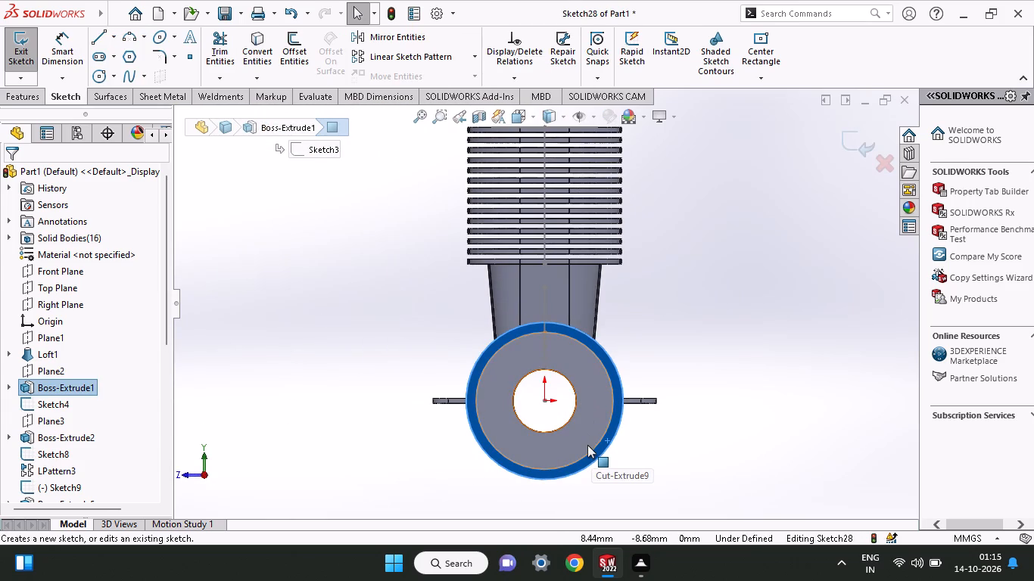
# Draw a 45° line about 15.5 mm long from the origin to the cylinder's outer edge, and extend it outward with a collinear line about 5.2 mm long.
pyautogui.keyDown('ctrl'); pyautogui.scroll(3, 587, 445); pyautogui.keyUp('ctrl')
pyautogui.keyDown('ctrl'); pyautogui.scroll(-3, 587, 445); pyautogui.keyUp('ctrl')
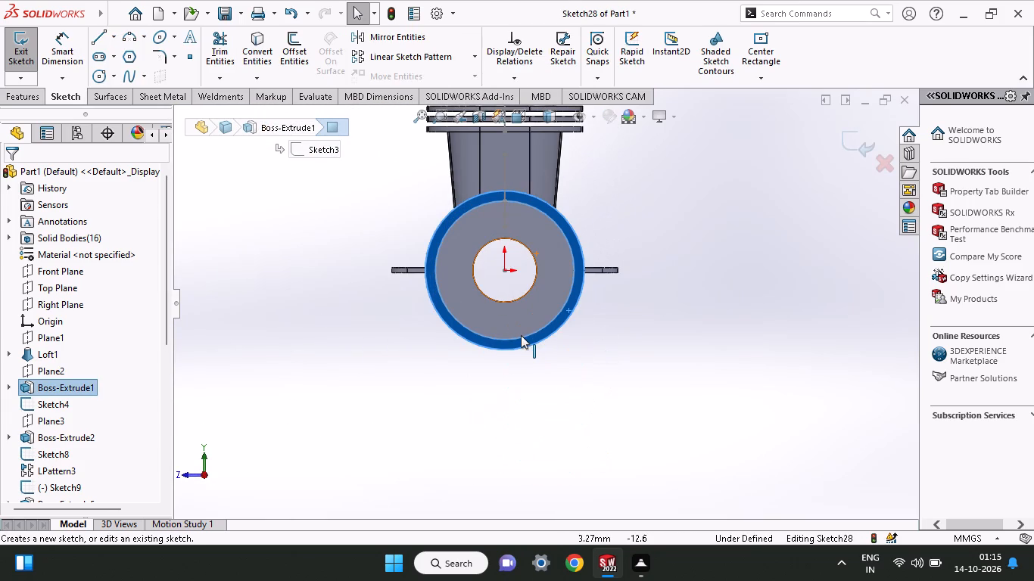
pyautogui.keyDown('ctrl'); pyautogui.scroll(-3, 521, 335); pyautogui.keyUp('ctrl')
pyautogui.keyDown('ctrl'); pyautogui.scroll(3, 509, 263); pyautogui.keyUp('ctrl')
pyautogui.keyDown('ctrl'); pyautogui.scroll(-3, 509, 263); pyautogui.keyUp('ctrl')
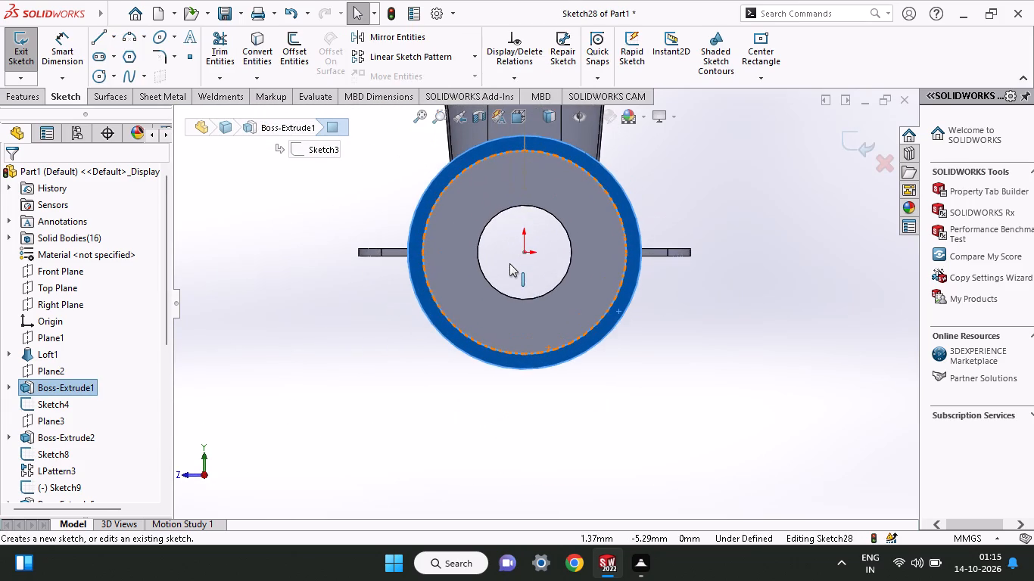
pyautogui.keyDown('ctrl'); pyautogui.scroll(2, 509, 263); pyautogui.keyUp('ctrl')
pyautogui.keyDown('ctrl'); pyautogui.scroll(-3, 572, 195); pyautogui.keyUp('ctrl')
pyautogui.keyDown('ctrl'); pyautogui.scroll(2, 572, 195); pyautogui.keyUp('ctrl')
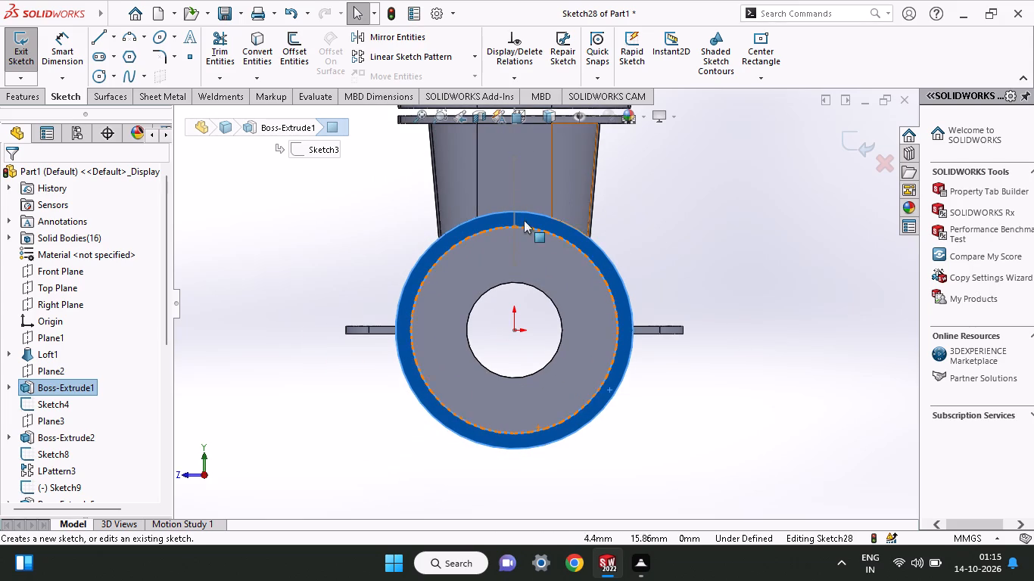
pyautogui.click(97, 37)
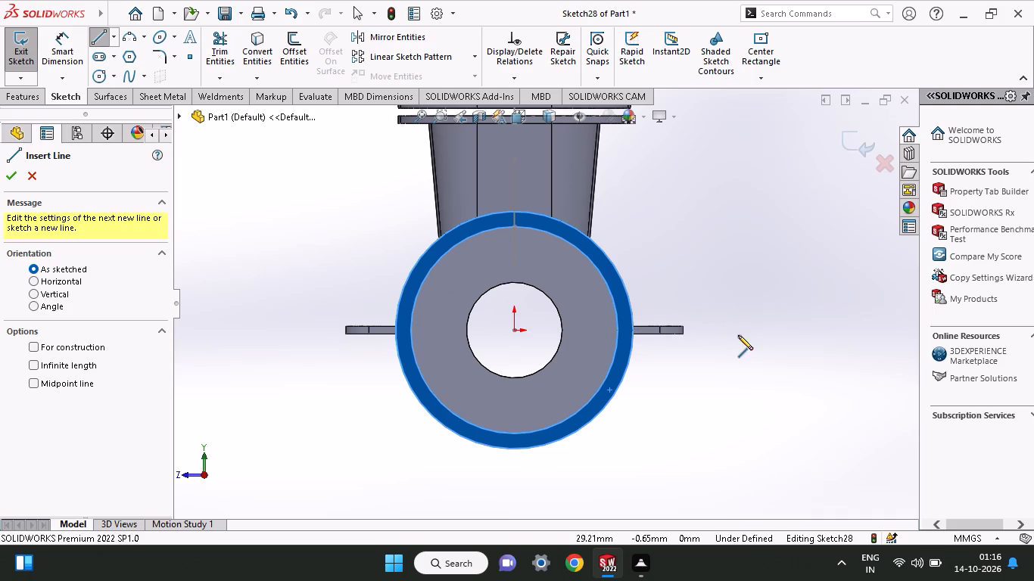
pyautogui.click(515, 330)
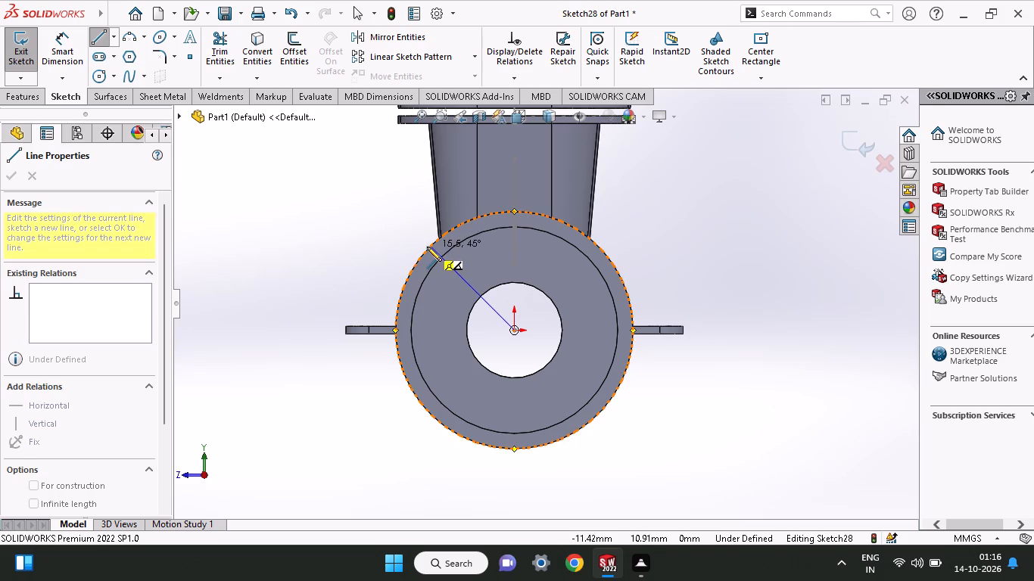
pyautogui.click(427, 247)
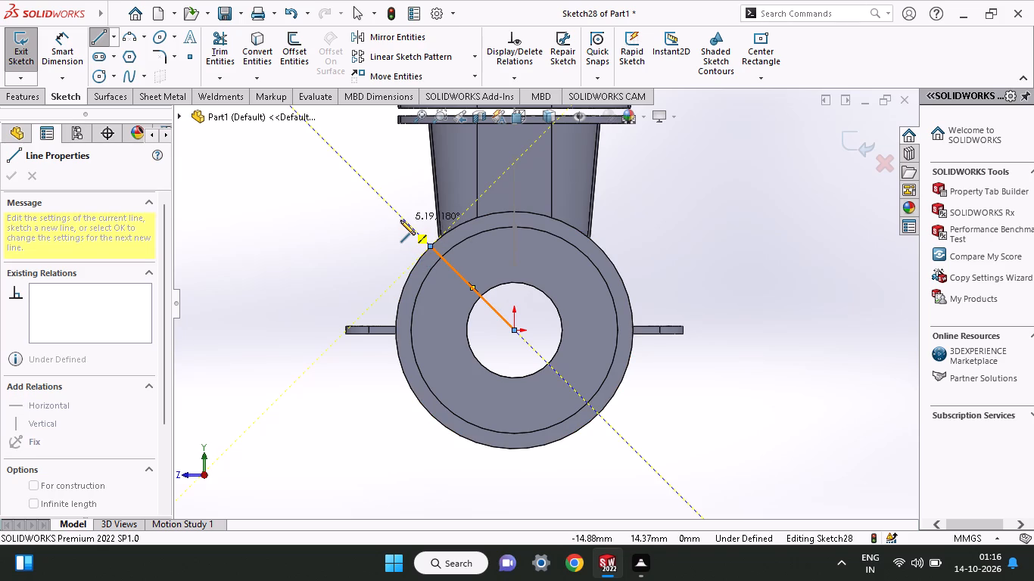
pyautogui.click(400, 220)
pyautogui.rightClick(352, 238)
pyautogui.click(370, 244)
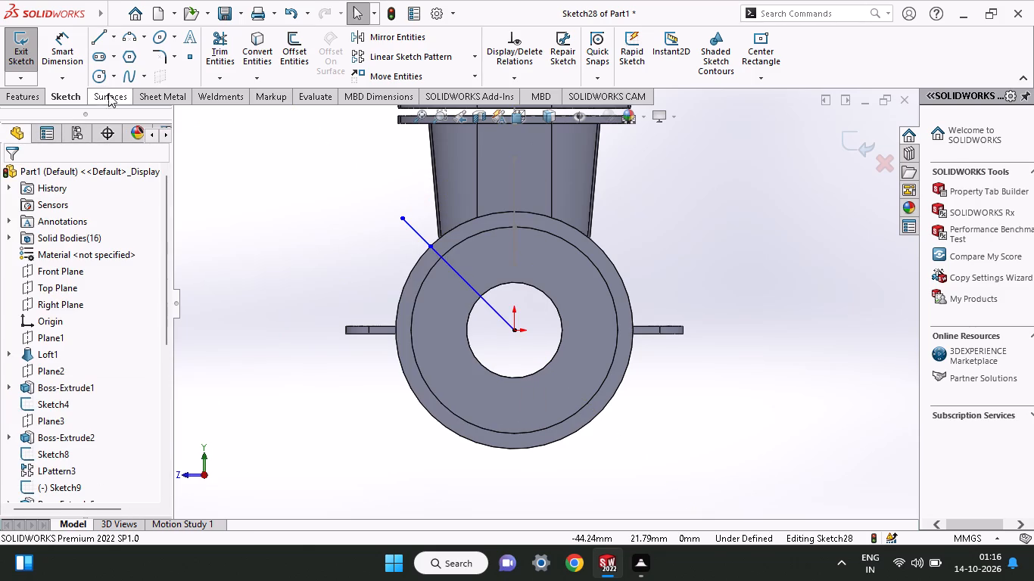
# Draw a horizontal line about 26 mm long from the origin outward past the end of the side mounting tab.
pyautogui.click(57, 50)
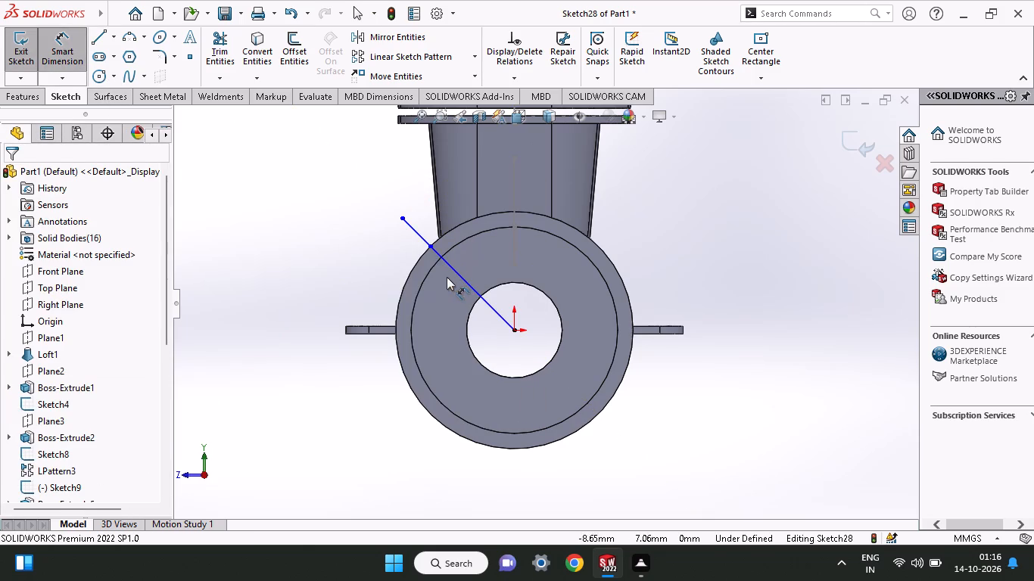
pyautogui.click(99, 38)
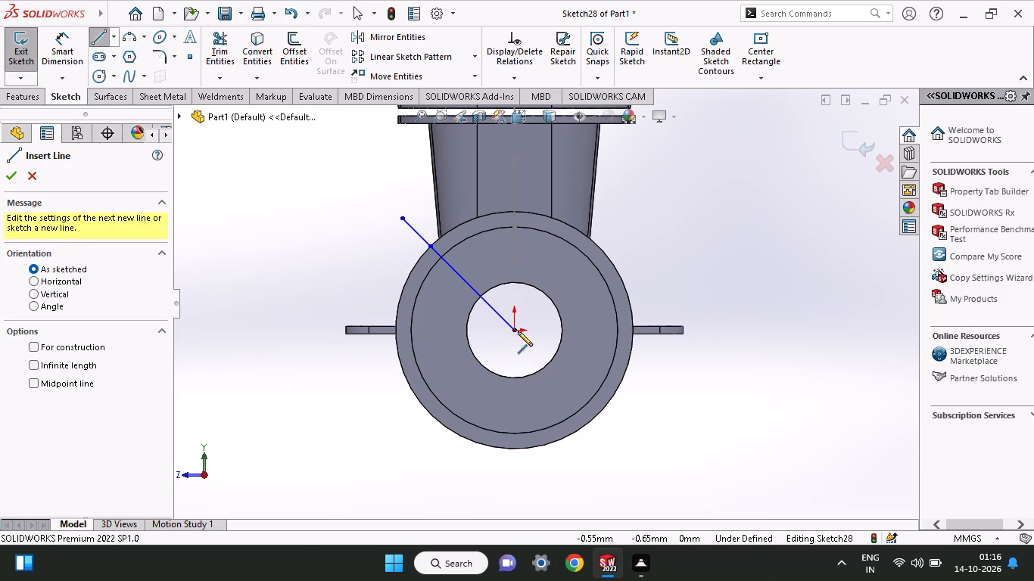
pyautogui.click(513, 329)
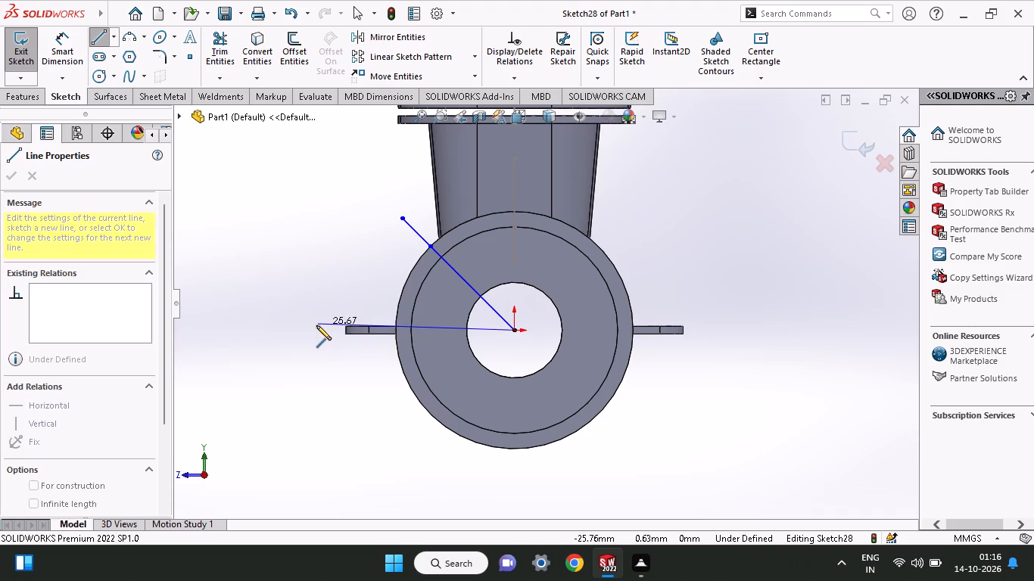
pyautogui.click(316, 327)
pyautogui.rightClick(310, 281)
pyautogui.click(325, 290)
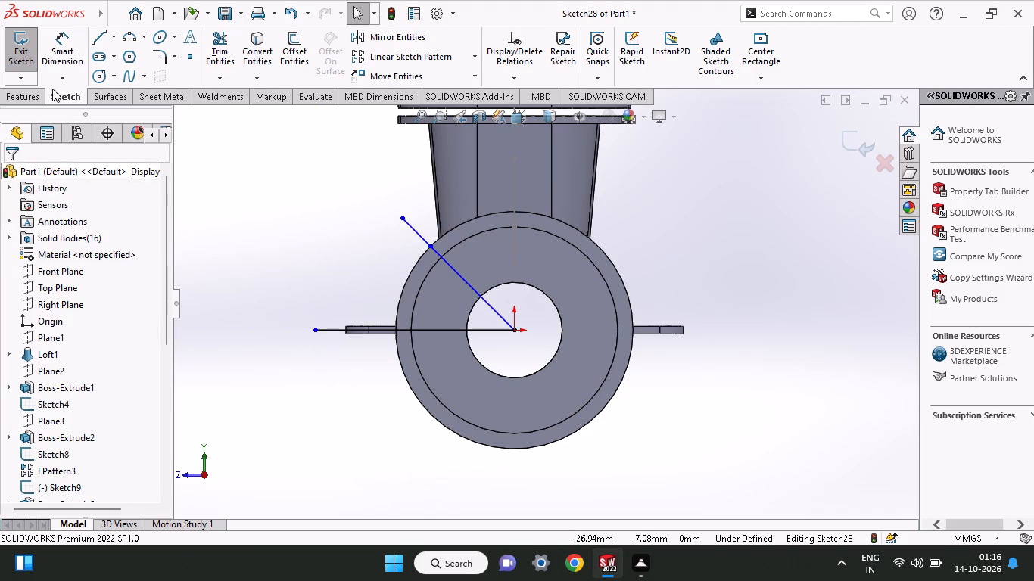
# Add a 45° angular dimension between the horizontal line and the inclined line starting at the origin.
pyautogui.click(58, 62)
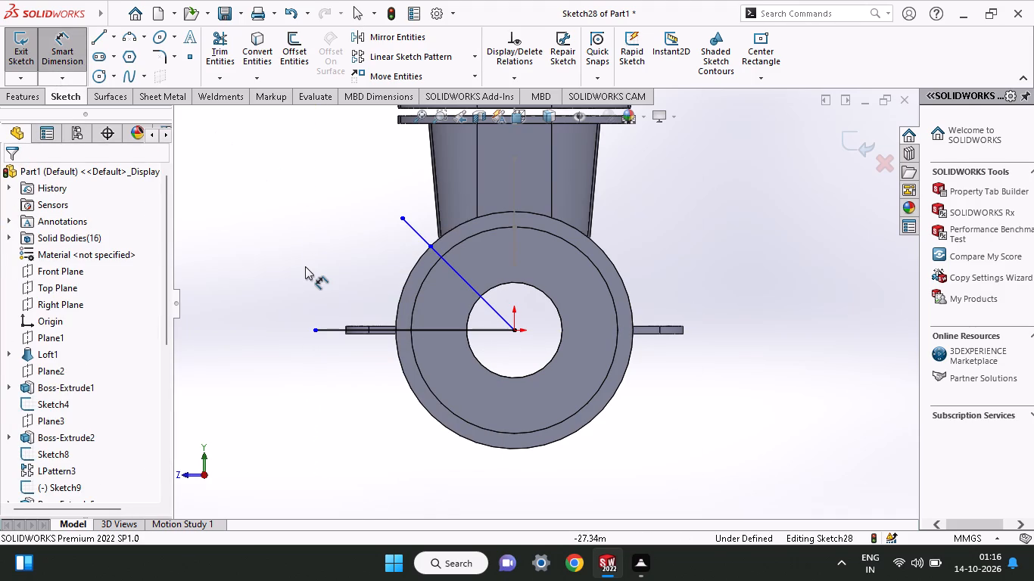
pyautogui.click(397, 331)
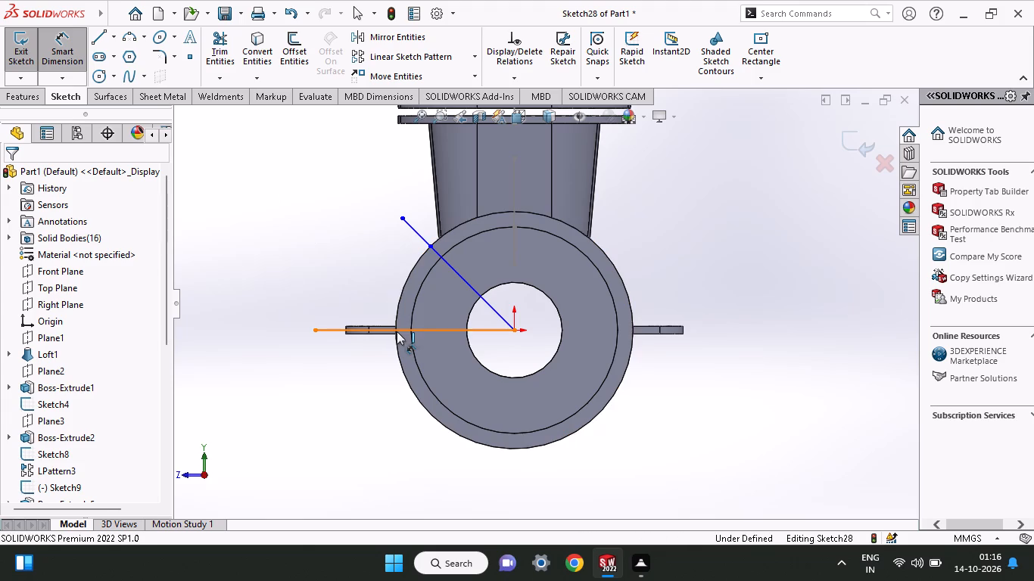
pyautogui.click(459, 275)
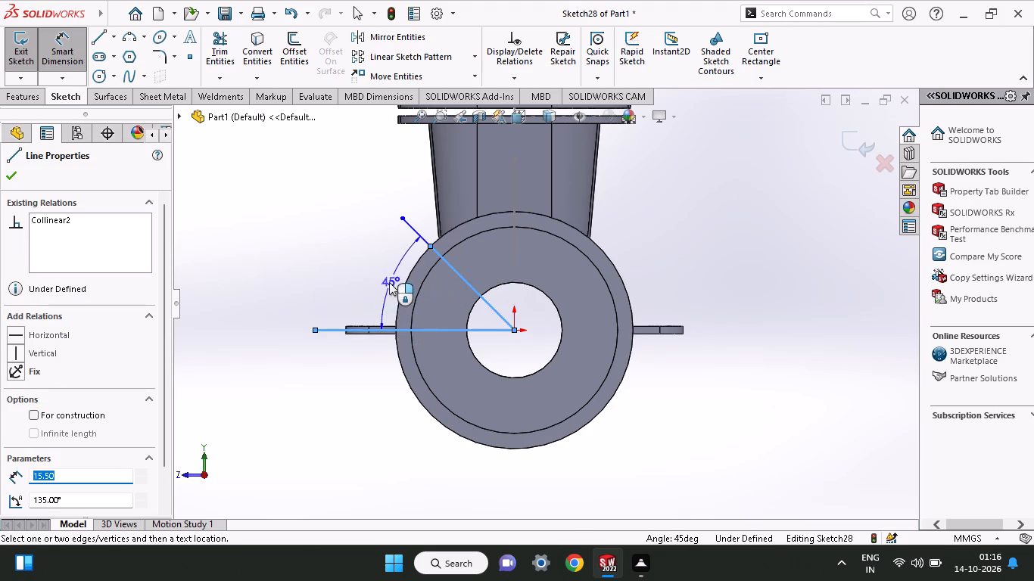
pyautogui.click(389, 282)
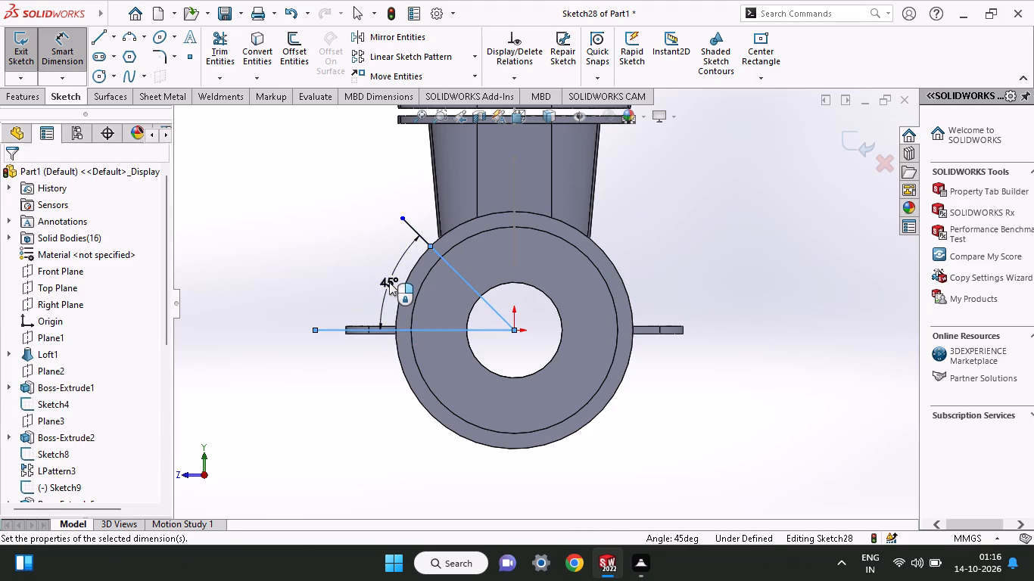
pyautogui.click(322, 263)
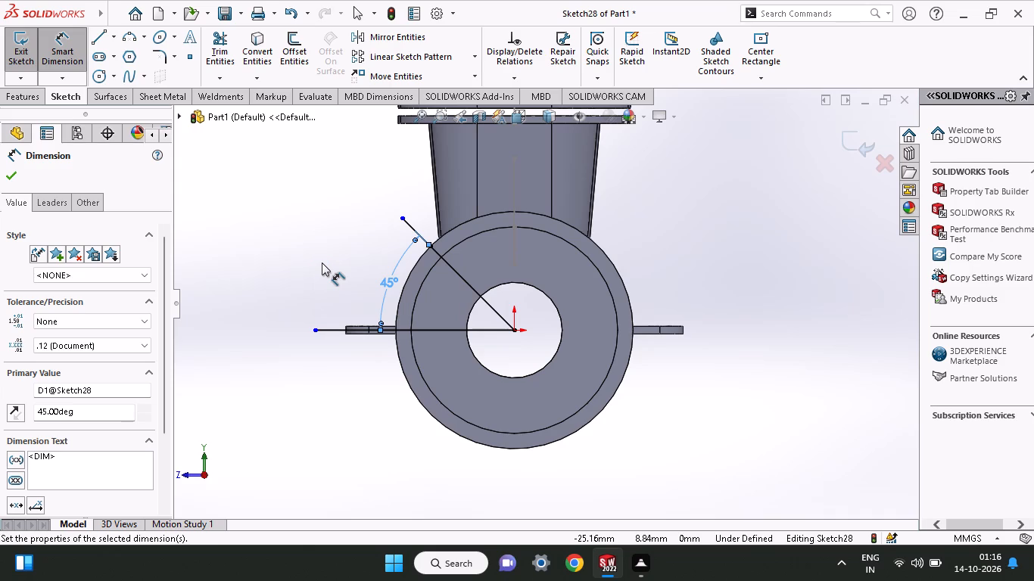
# Dimension the inclined line's outer segment, from the cylinder's outer edge to its free end, at 10 mm.
pyautogui.click(431, 244)
pyautogui.keyDown('ctrl'); pyautogui.scroll(2, 428, 244); pyautogui.keyUp('ctrl')
pyautogui.keyDown('ctrl'); pyautogui.scroll(-4, 428, 244); pyautogui.keyUp('ctrl')
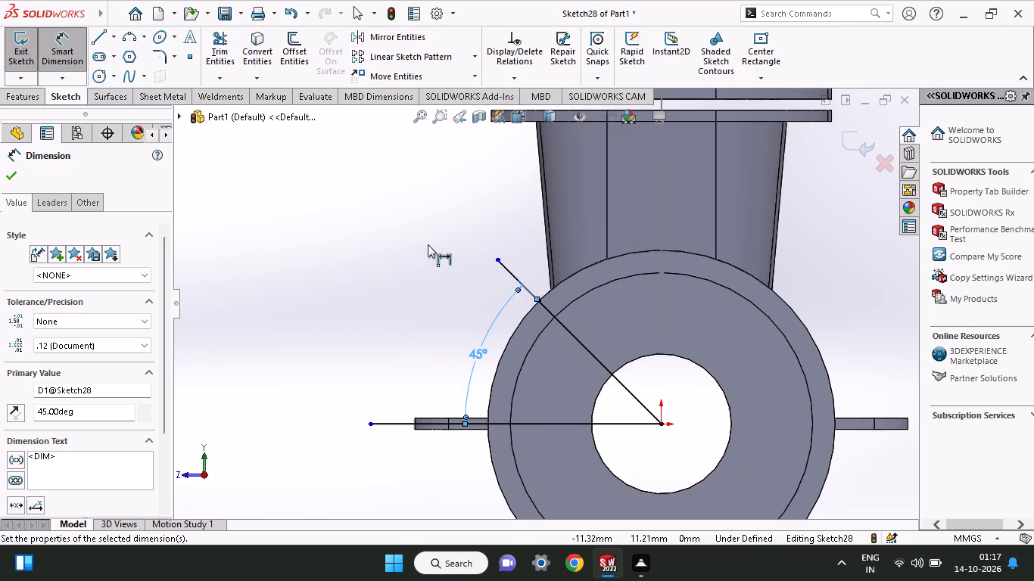
pyautogui.keyDown('ctrl'); pyautogui.scroll(-7, 533, 300); pyautogui.keyUp('ctrl')
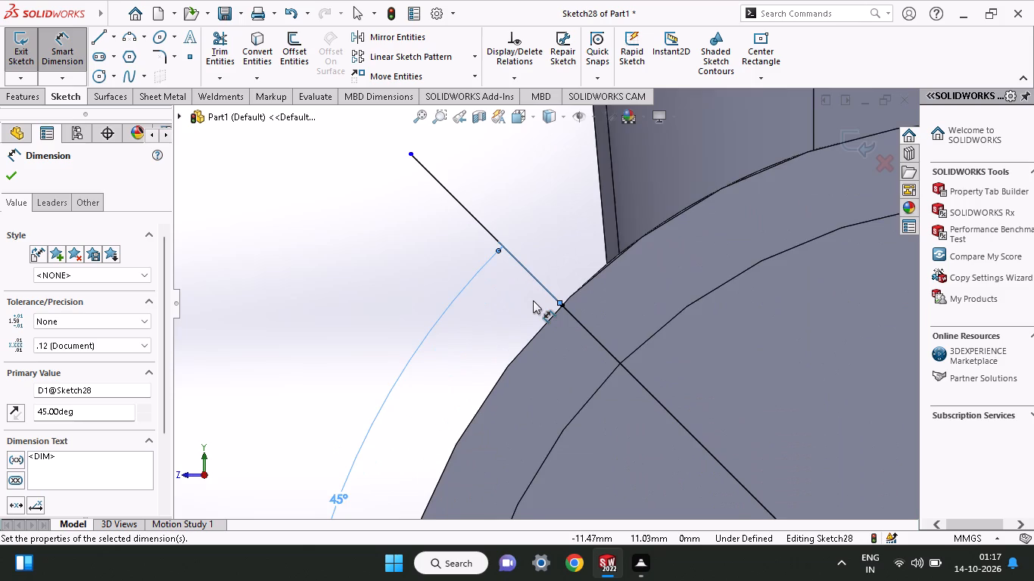
pyautogui.keyDown('ctrl'); pyautogui.scroll(-2, 533, 300); pyautogui.keyUp('ctrl')
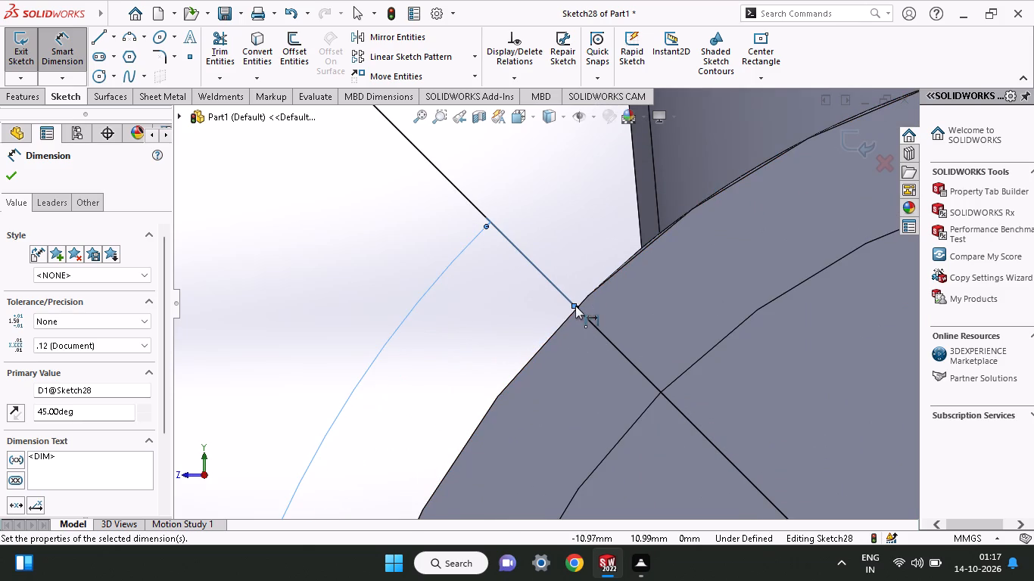
pyautogui.click(577, 306)
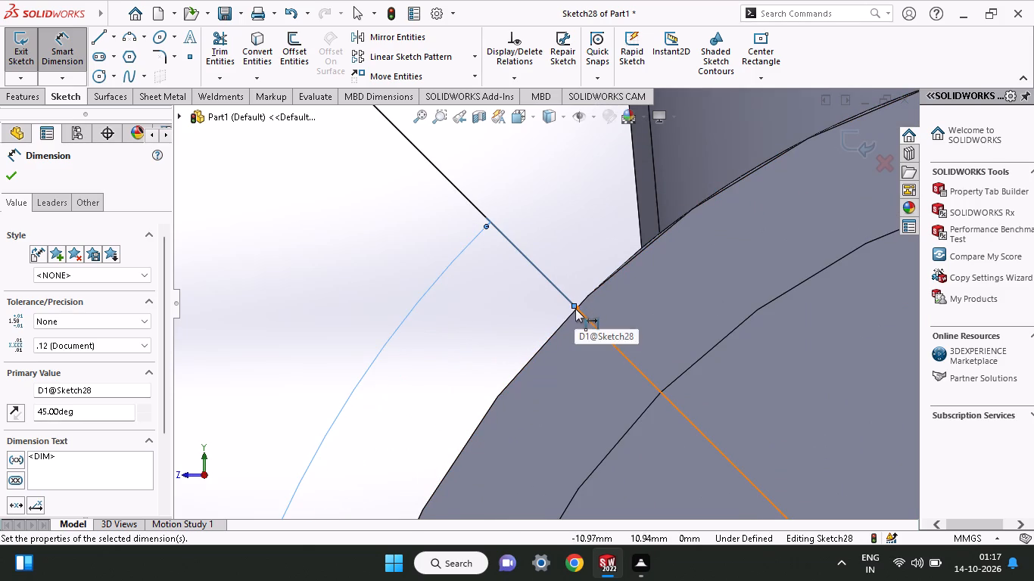
pyautogui.click(578, 308)
pyautogui.keyDown('ctrl'); pyautogui.scroll(-2, 578, 308); pyautogui.keyUp('ctrl')
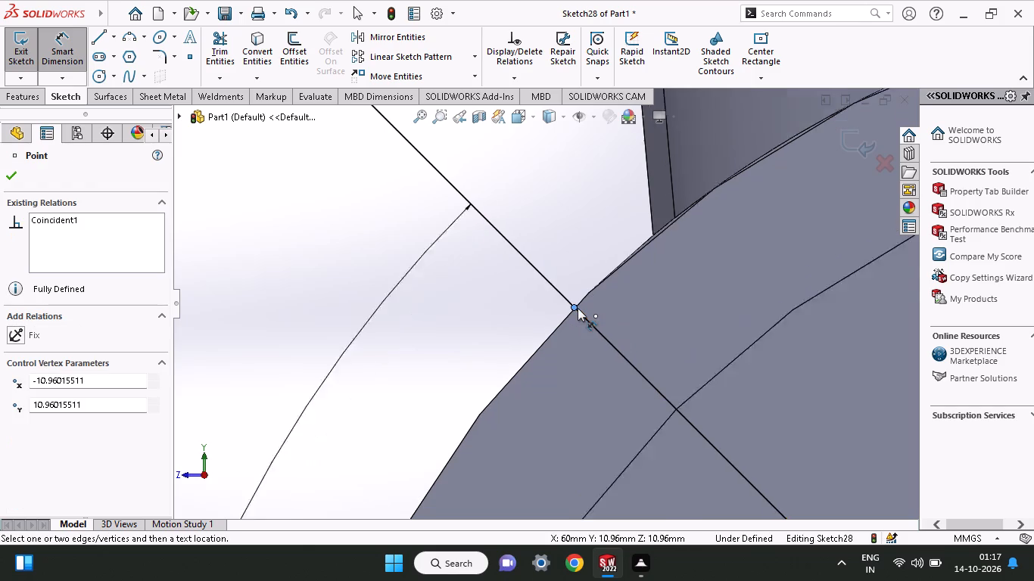
pyautogui.keyDown('ctrl'); pyautogui.scroll(-1, 578, 308); pyautogui.keyUp('ctrl')
pyautogui.keyDown('ctrl'); pyautogui.scroll(8, 578, 308); pyautogui.keyUp('ctrl')
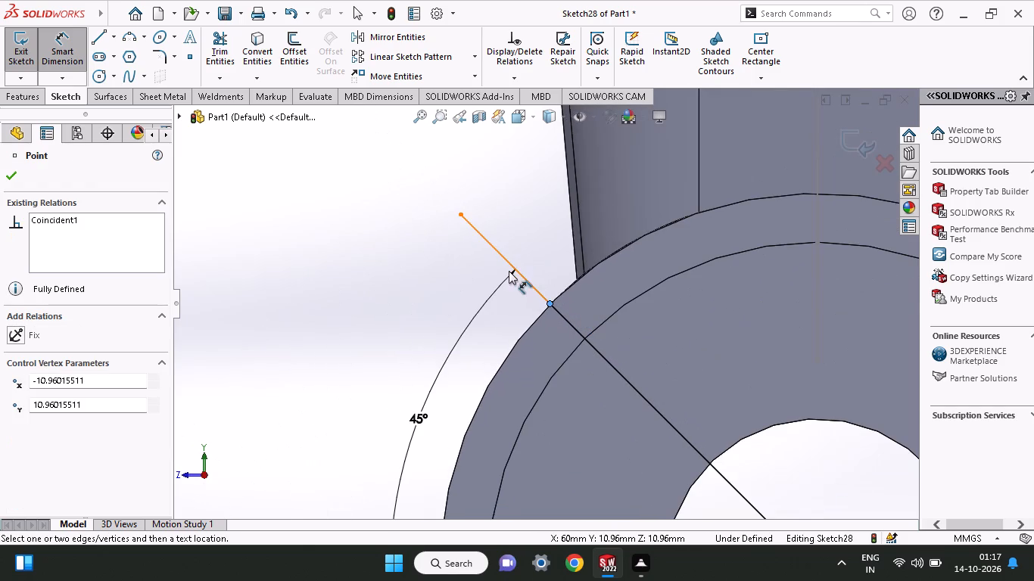
pyautogui.click(461, 212)
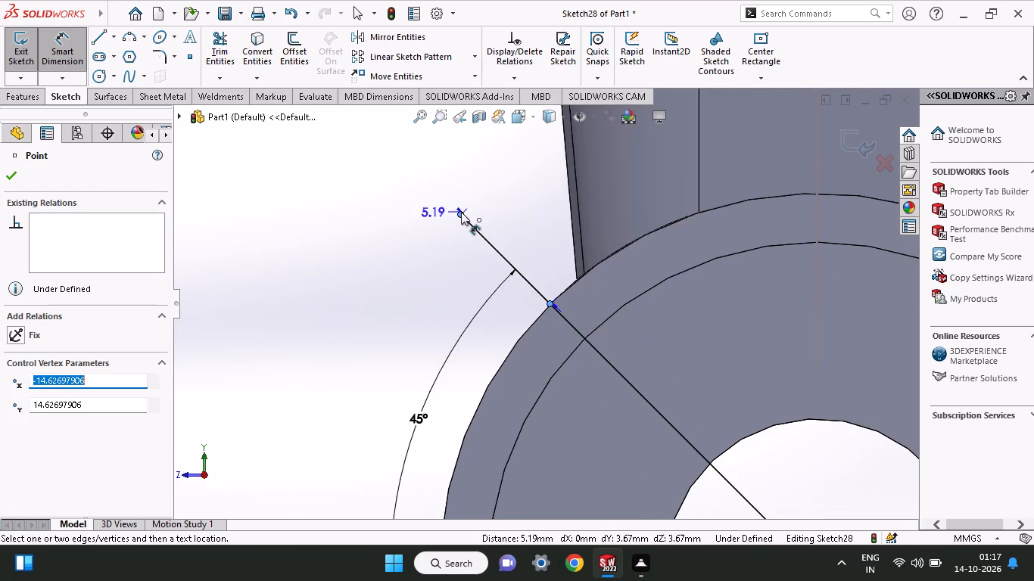
pyautogui.click(509, 224)
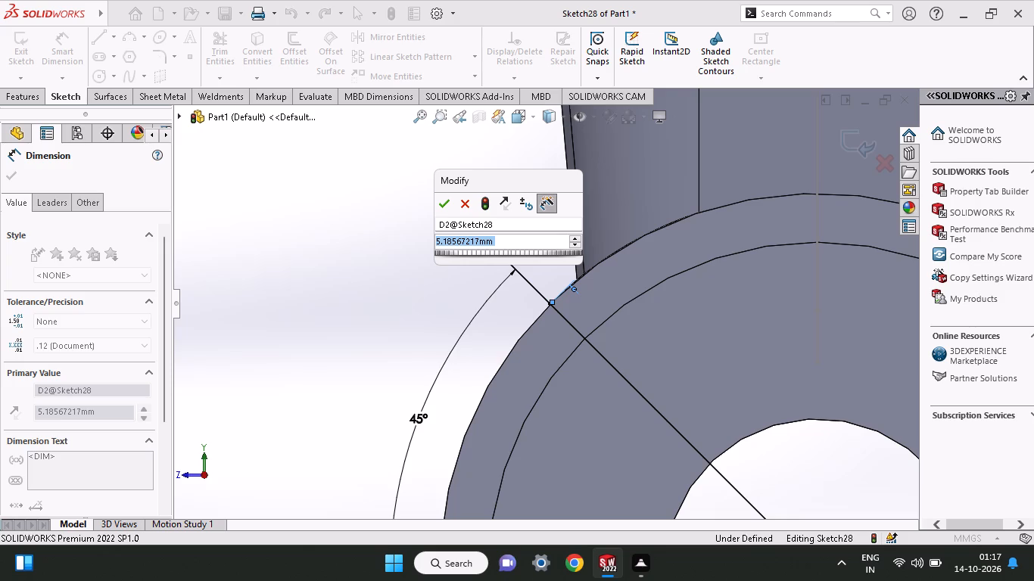
pyautogui.write('10')
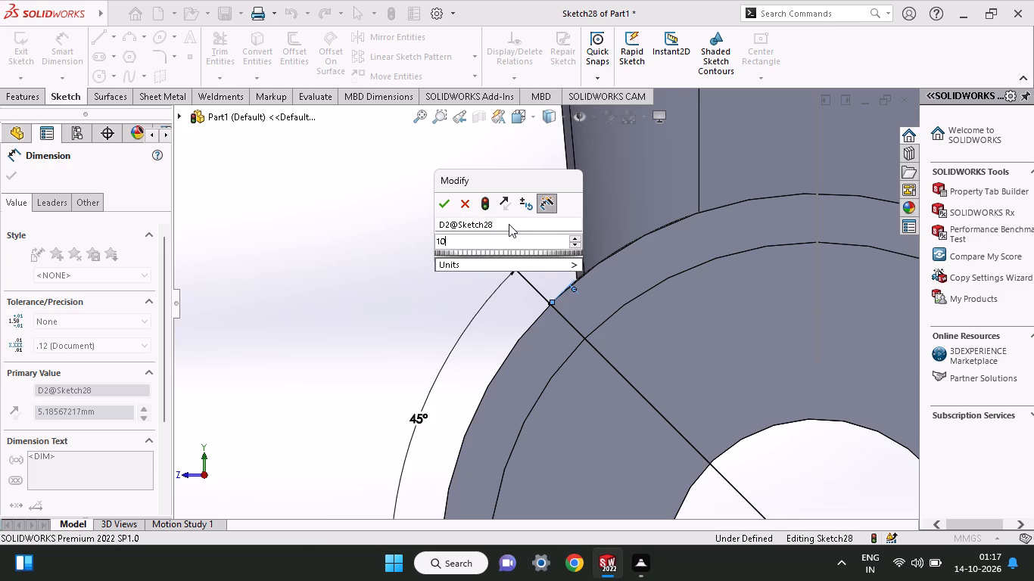
pyautogui.press('Return')
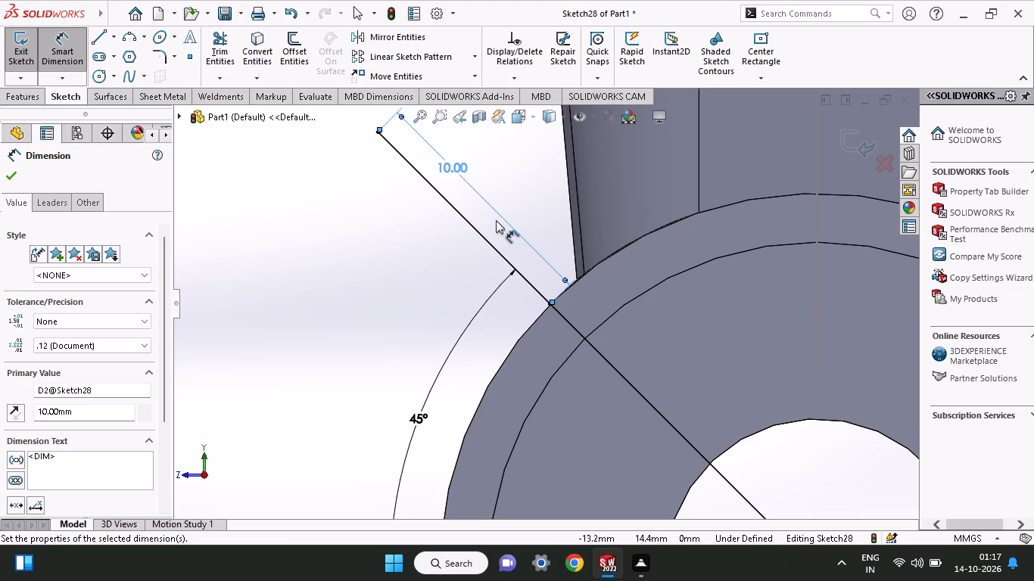
# Draw a circle centred on the free end of the inclined line and dimension its diameter at 5 mm.
pyautogui.click(98, 76)
pyautogui.click(376, 129)
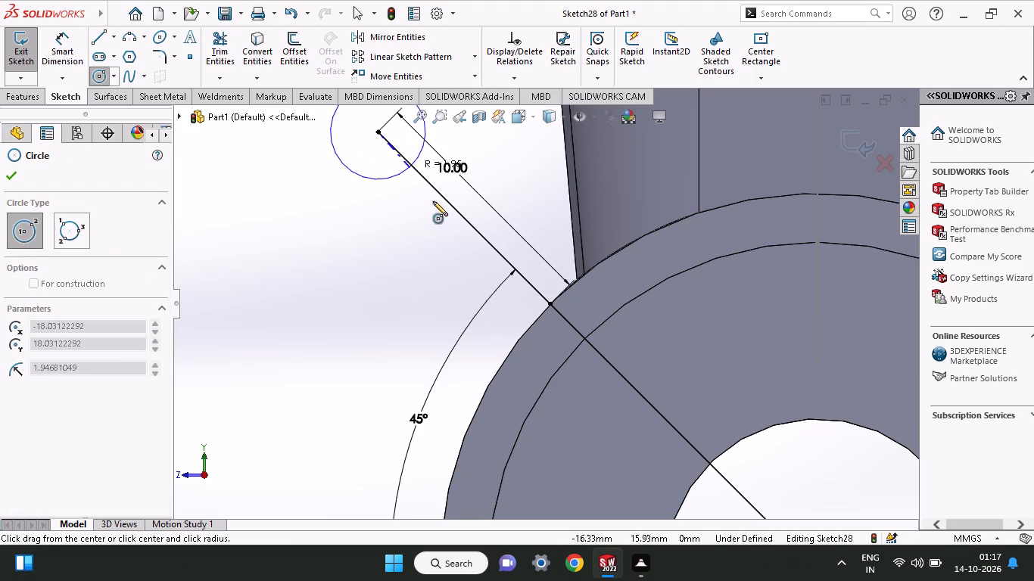
pyautogui.click(444, 209)
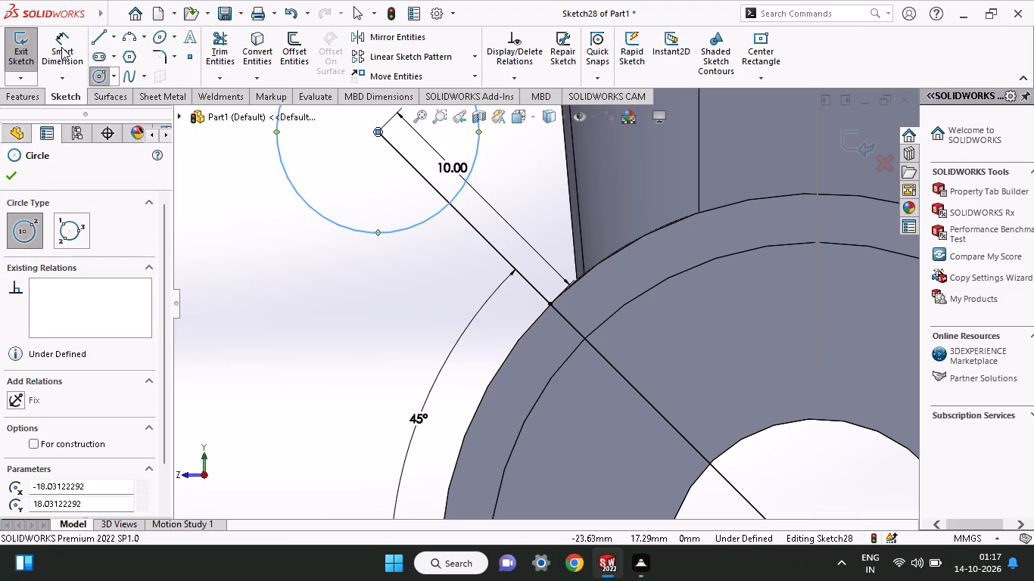
pyautogui.click(61, 47)
pyautogui.moveTo(338, 226); pyautogui.dragTo(334, 249)
pyautogui.moveTo(332, 295); pyautogui.dragTo(338, 304)
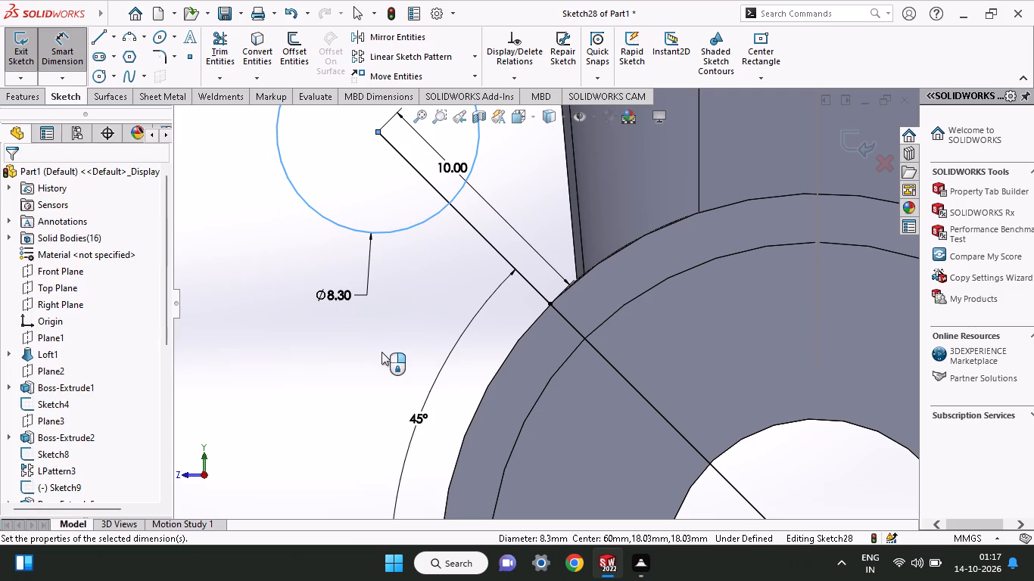
pyautogui.press('5')
pyautogui.press('Return')
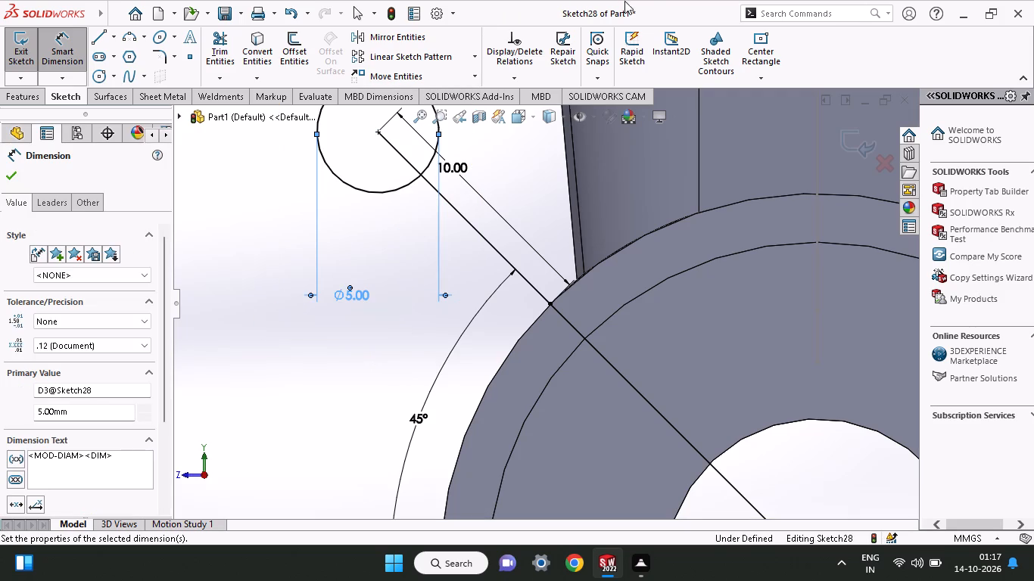
# Set the length dimension of the inclined line's outer segment to 5 mm.
pyautogui.doubleClick(465, 164)
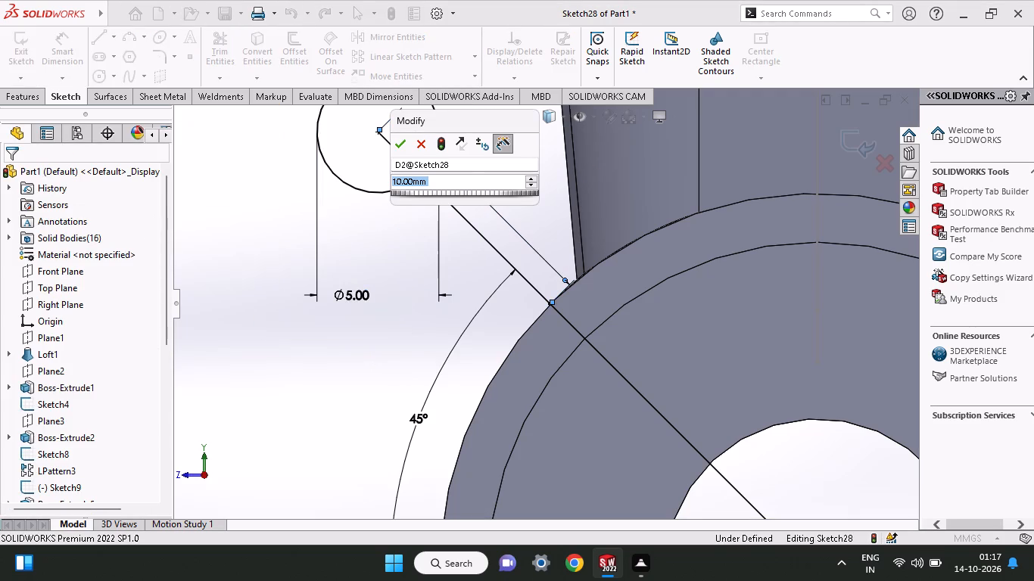
pyautogui.press('5')
pyautogui.press('0')
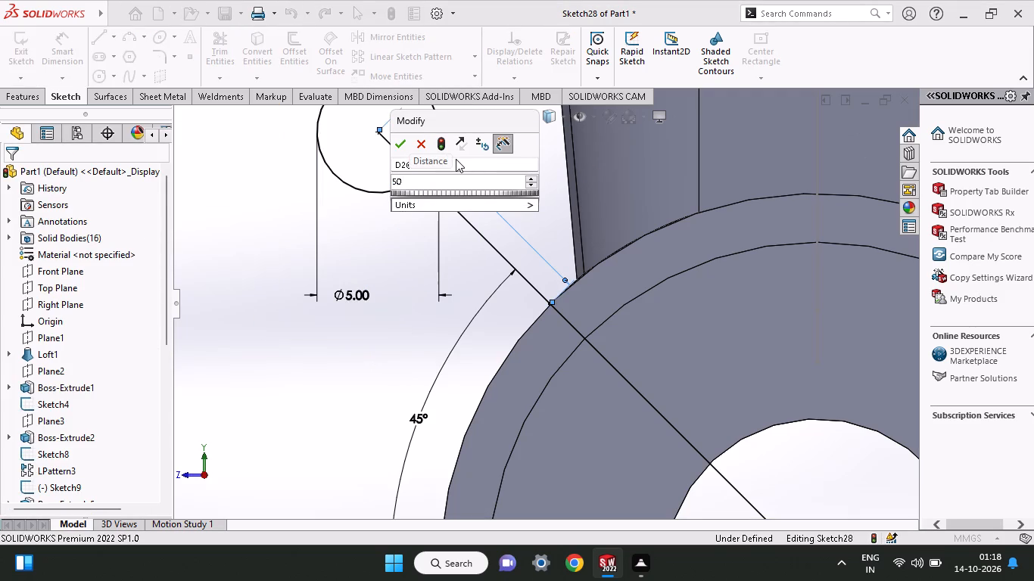
pyautogui.press('BackSpace')
pyautogui.press('Return')
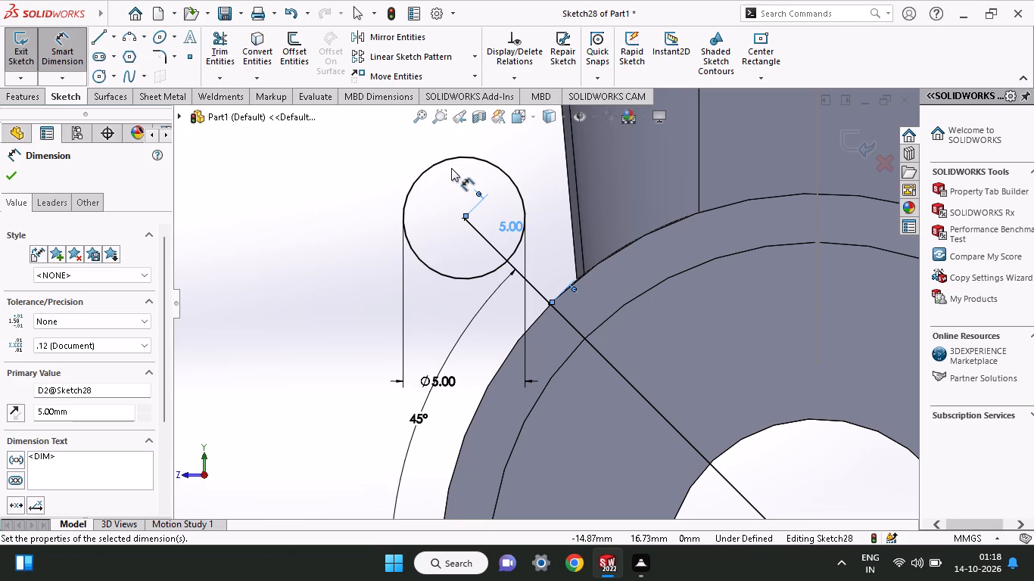
# Draw a second circle concentric with the 5 mm circle and dimension its diameter at 6 mm.
pyautogui.click(99, 73)
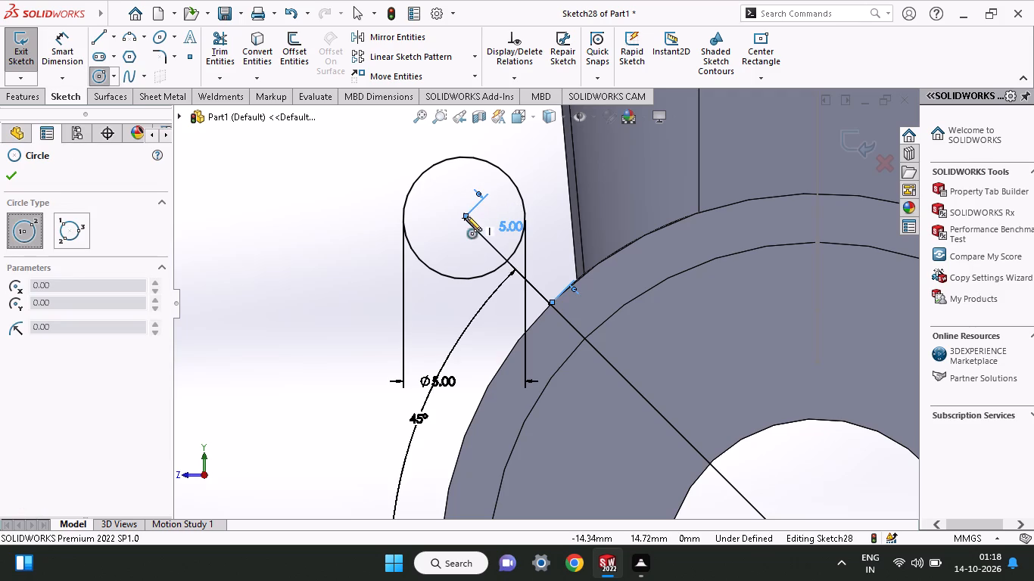
pyautogui.click(465, 218)
pyautogui.click(400, 272)
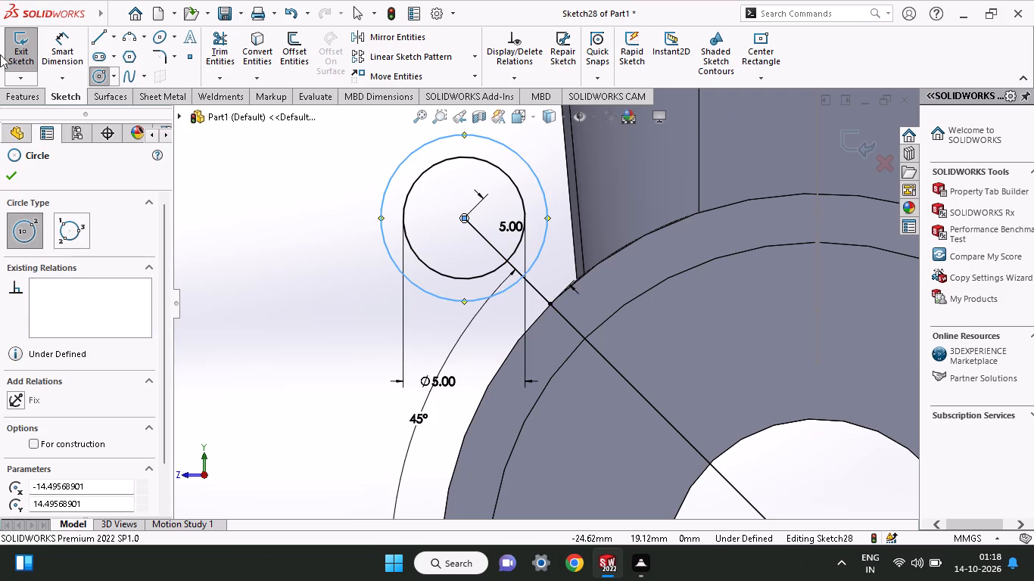
pyautogui.click(67, 54)
pyautogui.click(382, 191)
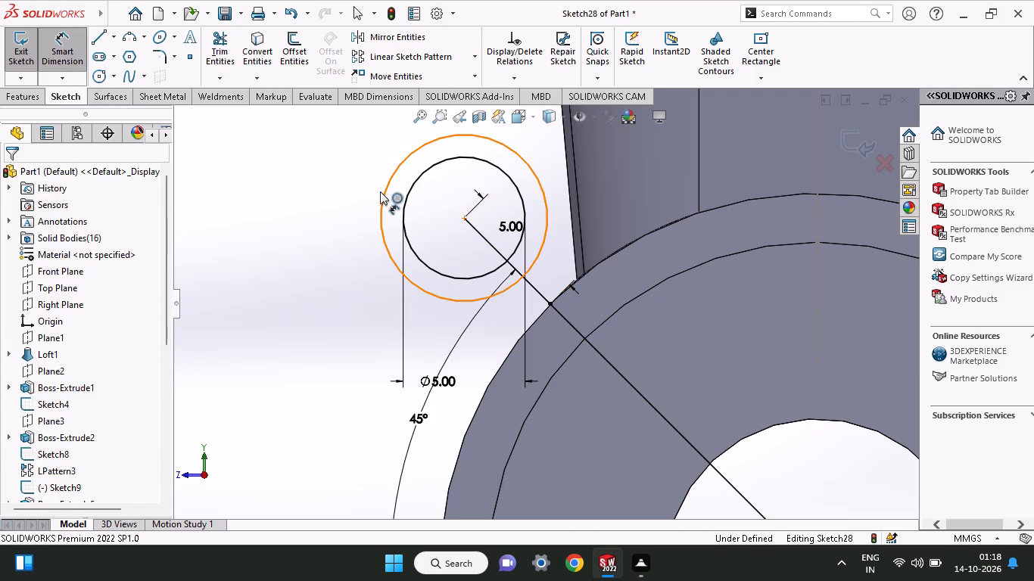
pyautogui.moveTo(321, 185); pyautogui.dragTo(332, 189)
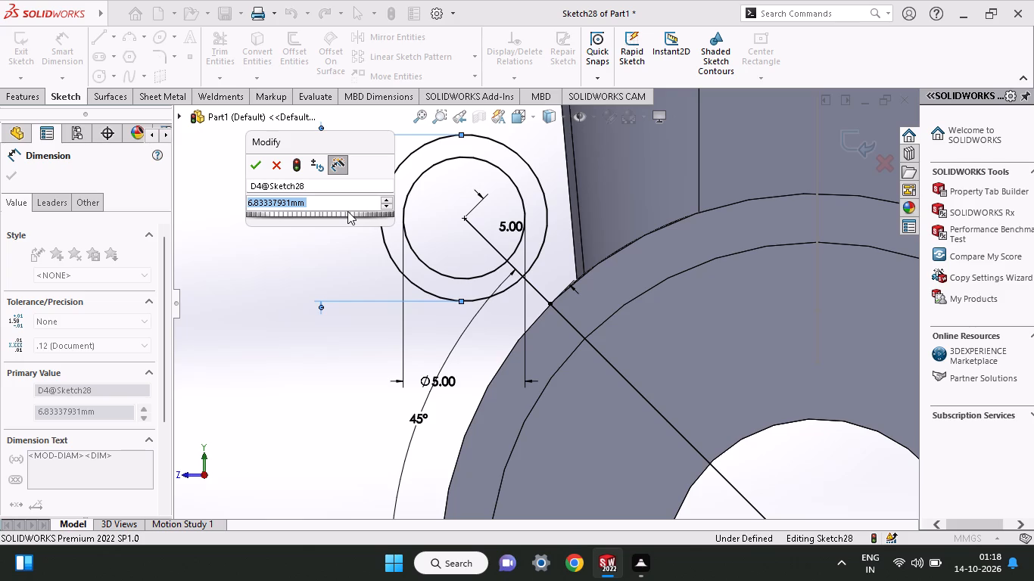
pyautogui.press('6')
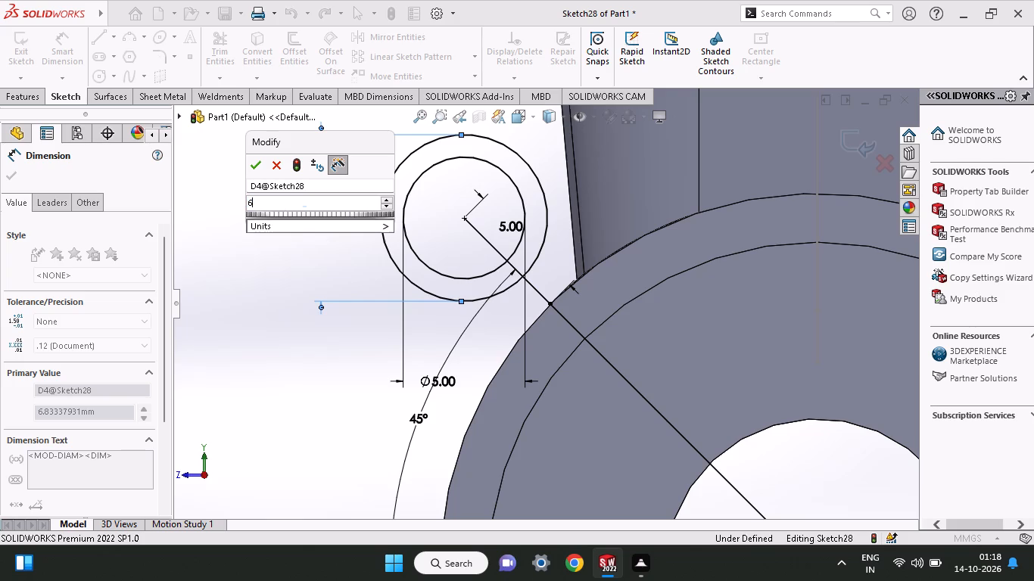
pyautogui.press('Return')
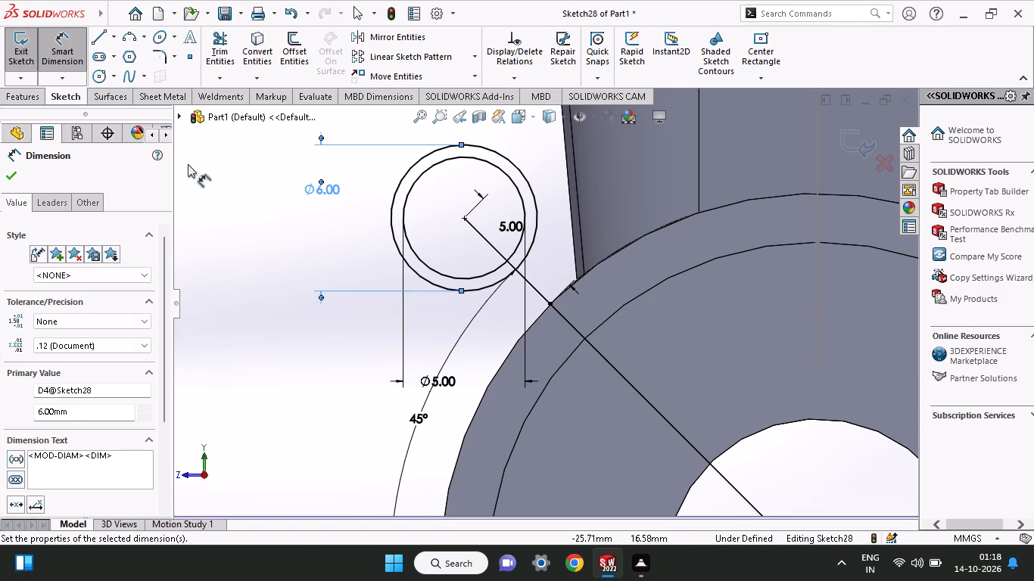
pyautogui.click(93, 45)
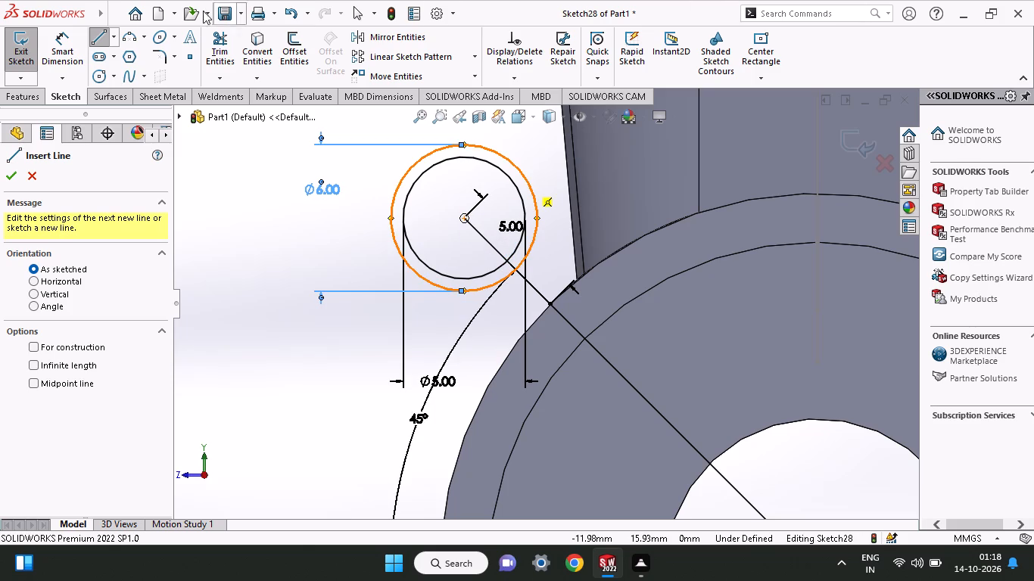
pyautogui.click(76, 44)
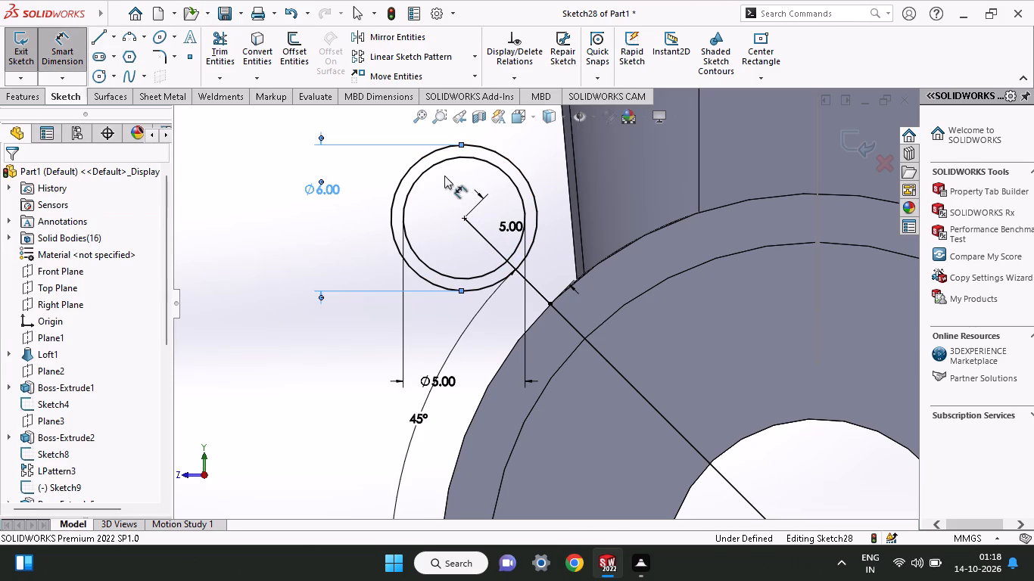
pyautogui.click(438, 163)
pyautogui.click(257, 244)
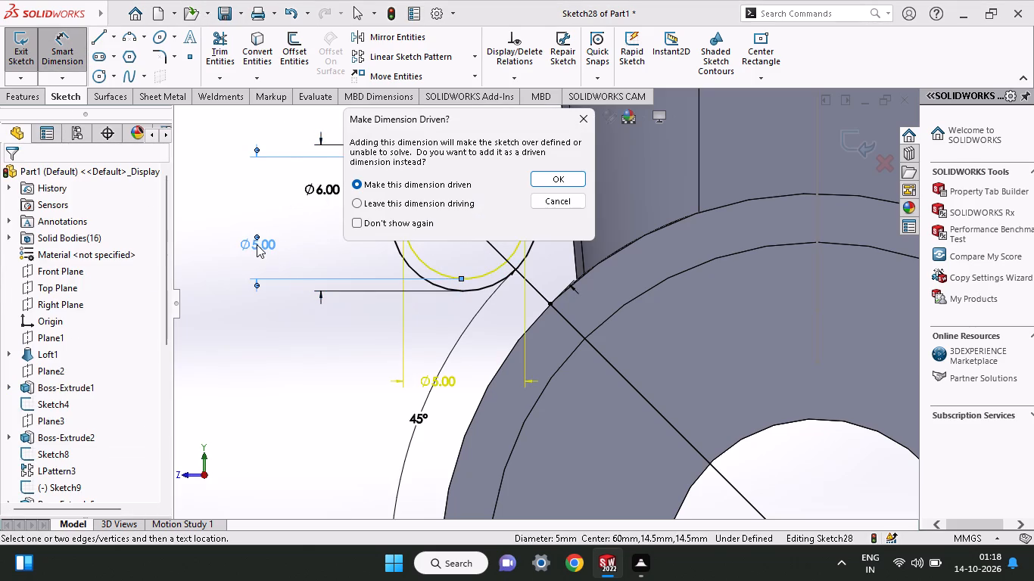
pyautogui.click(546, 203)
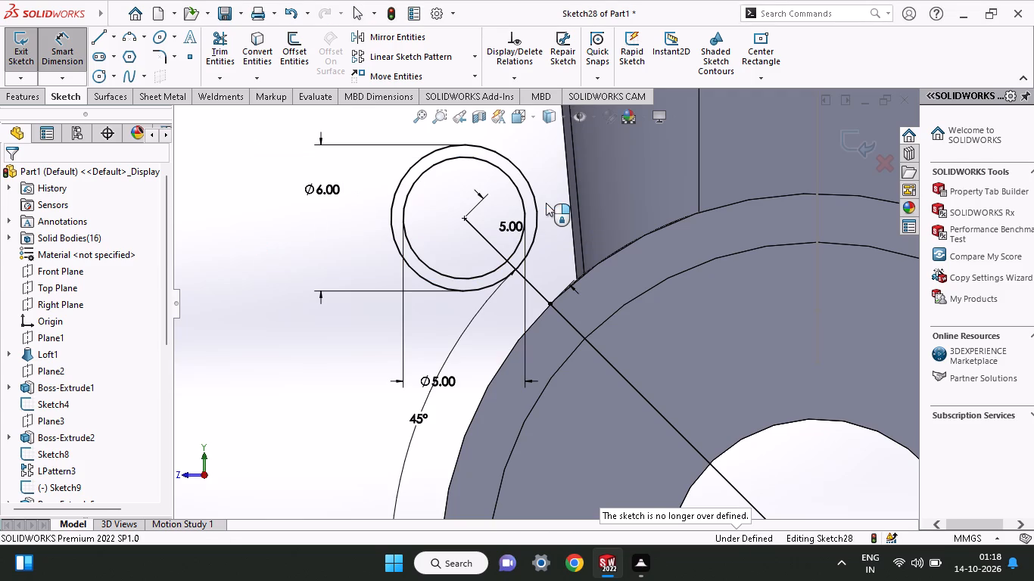
# Set the inner concentric circle's diameter to 3 mm.
pyautogui.doubleClick(442, 385)
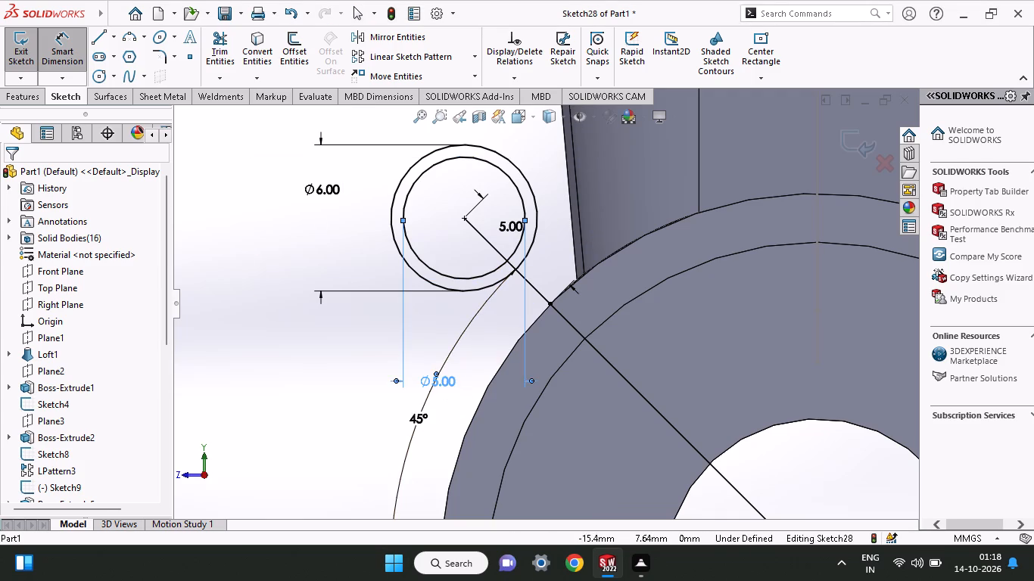
pyautogui.press('3')
pyautogui.press('Return')
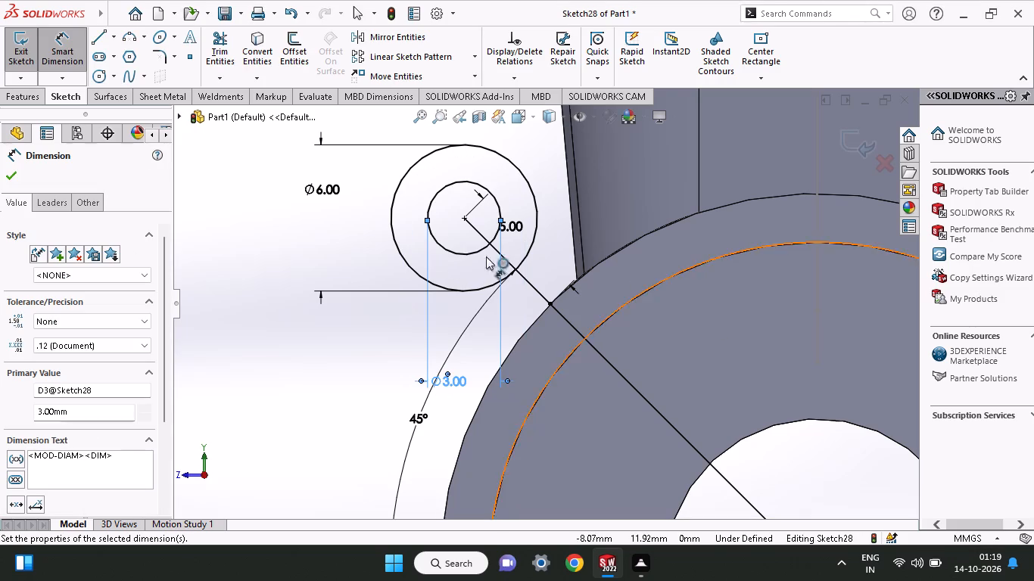
# Draw a line from the concentric circles' centre outward, continuing the 45° layout line away from the large cylinder.
pyautogui.click(101, 27)
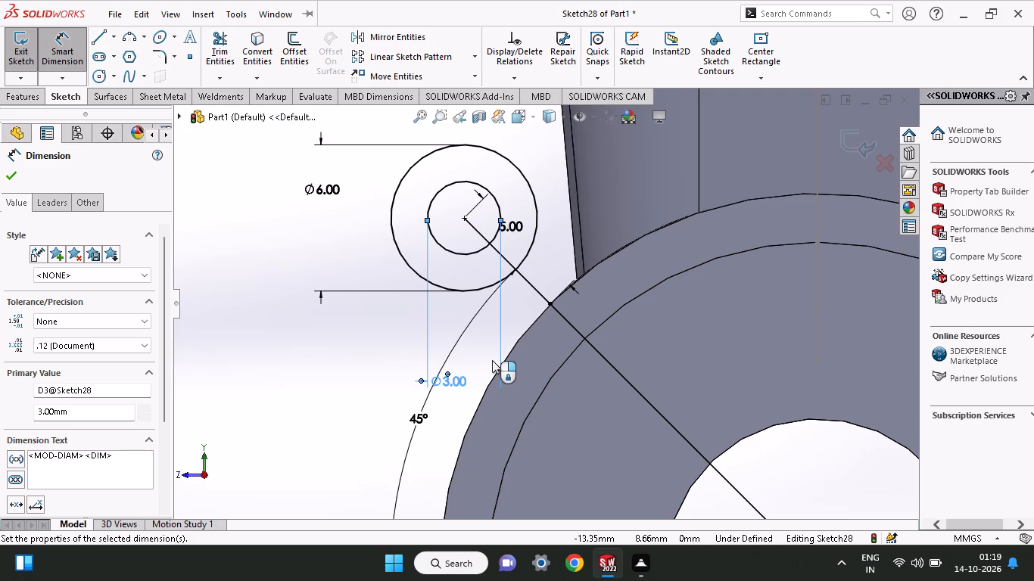
pyautogui.keyDown('ctrl'); pyautogui.scroll(3, 567, 296); pyautogui.keyUp('ctrl')
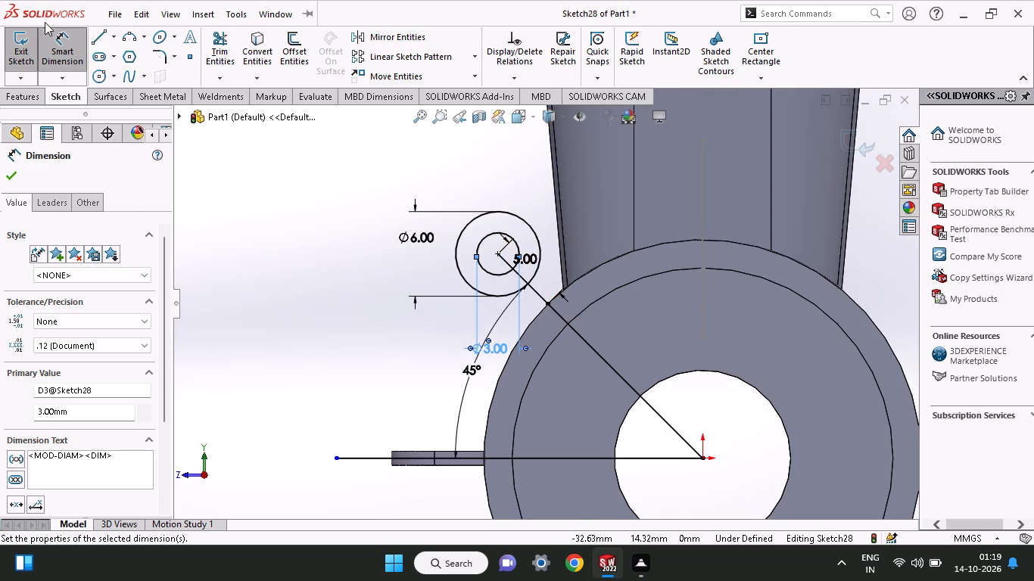
pyautogui.click(101, 41)
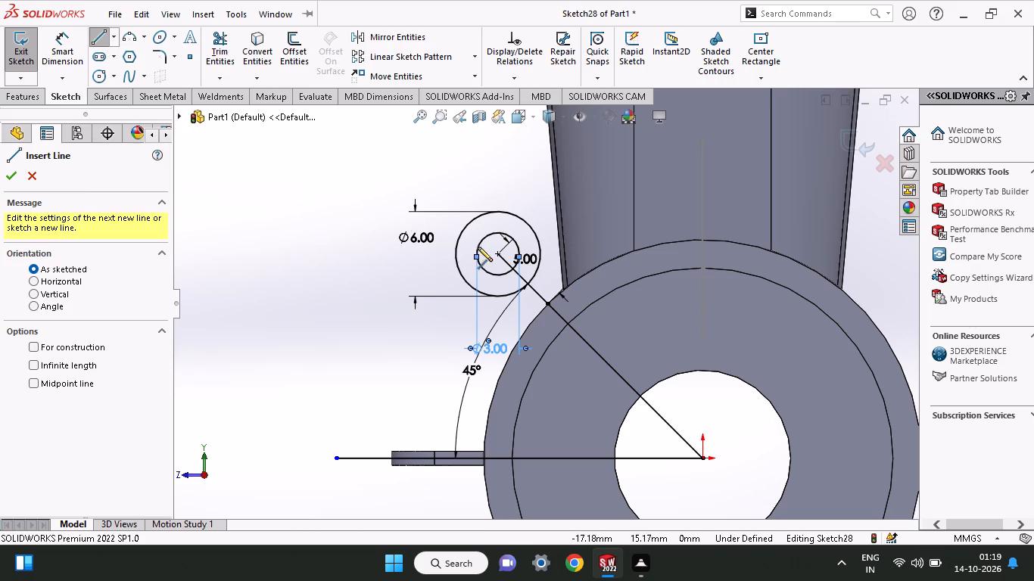
pyautogui.click(500, 253)
pyautogui.click(379, 140)
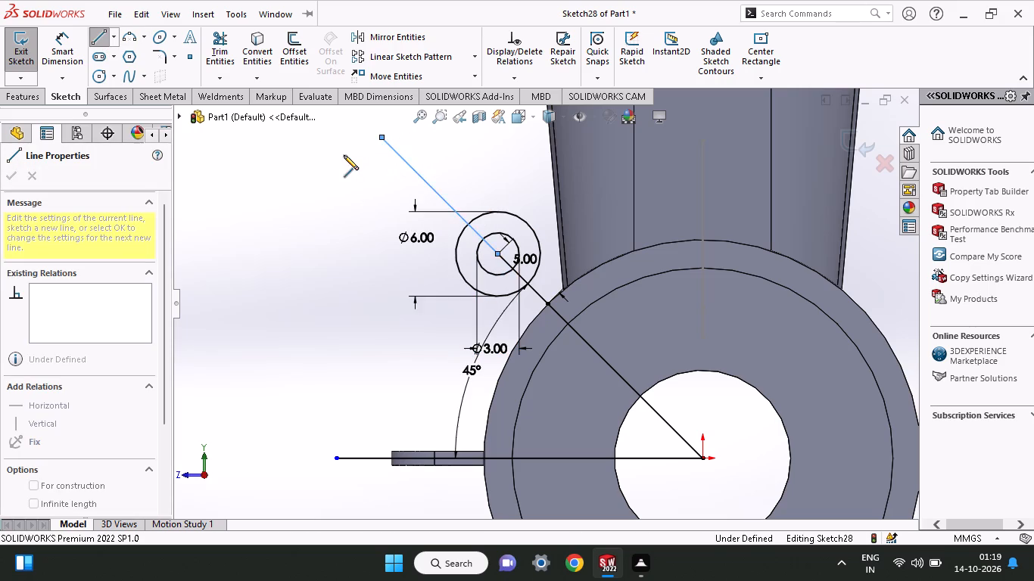
pyautogui.rightClick(338, 160)
pyautogui.click(351, 175)
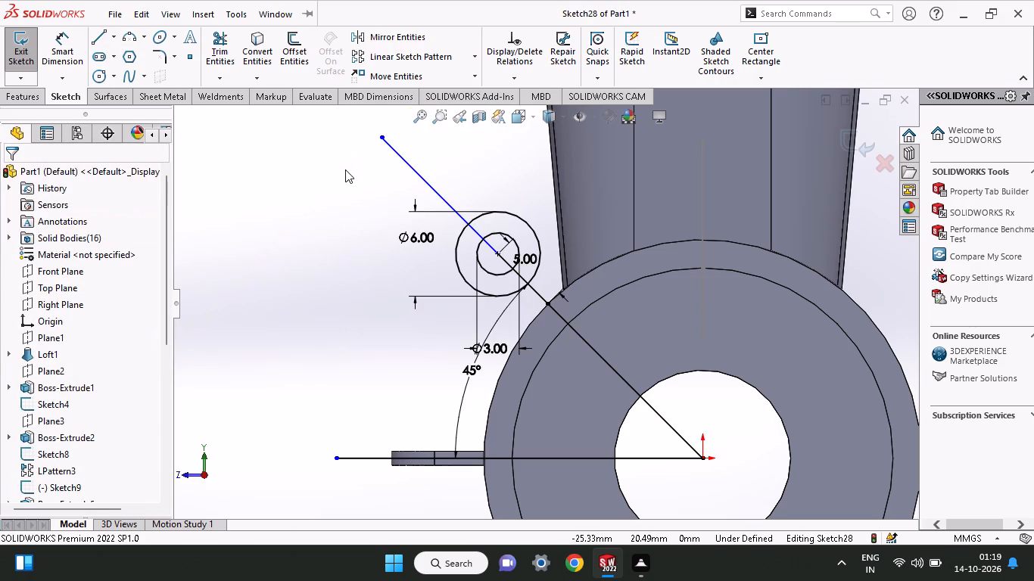
# Draw a line about 18 mm long from the layout line's outer end, past the 6 mm circle's lower side, to the cylinder's outer edge.
pyautogui.click(92, 38)
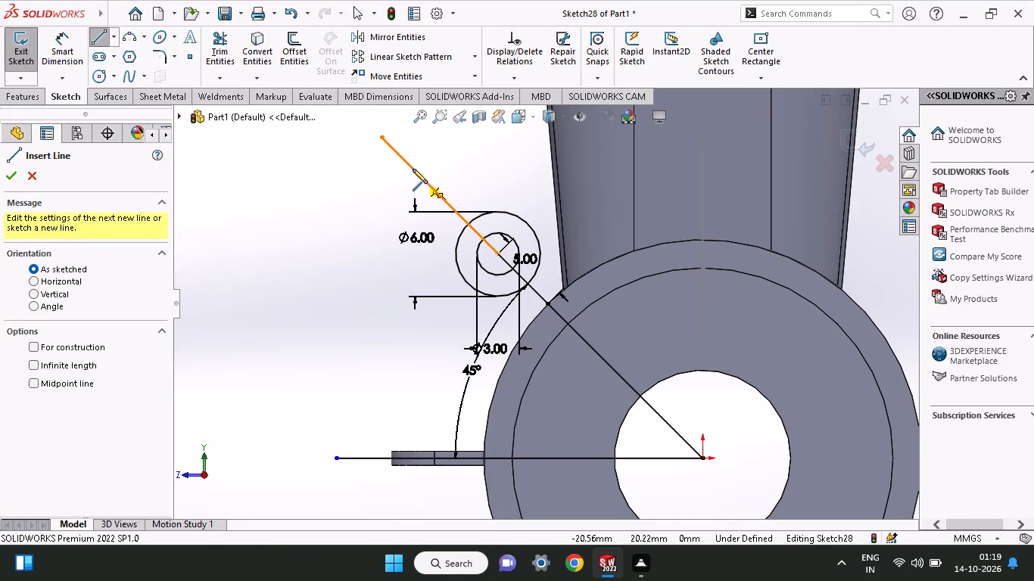
pyautogui.click(380, 141)
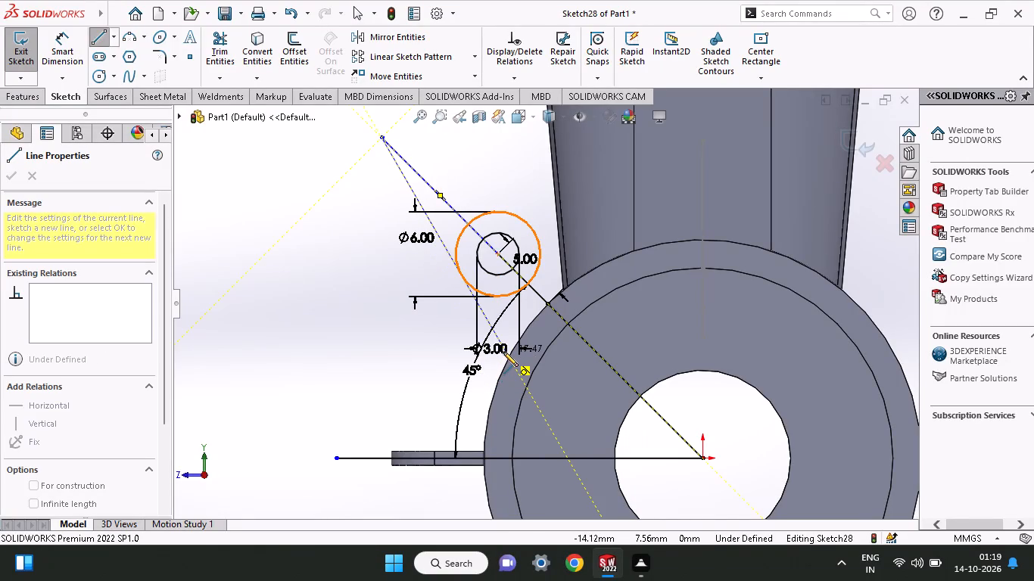
pyautogui.click(508, 357)
pyautogui.rightClick(360, 308)
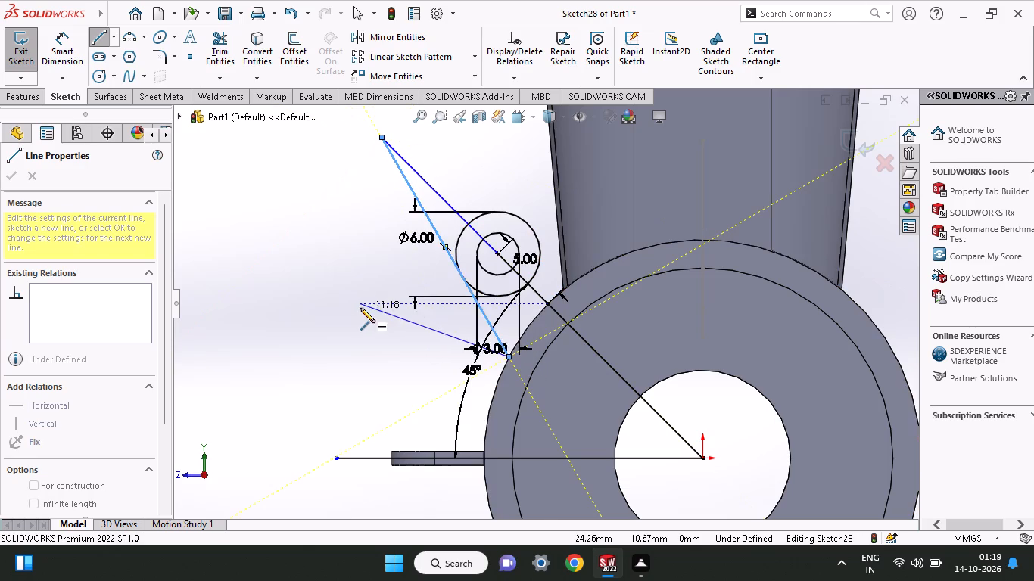
pyautogui.click(383, 316)
# Draw a line about 18.5 mm long from near the same outer end, above the 6 mm circle, to the cylinder's outer edge.
pyautogui.click(101, 34)
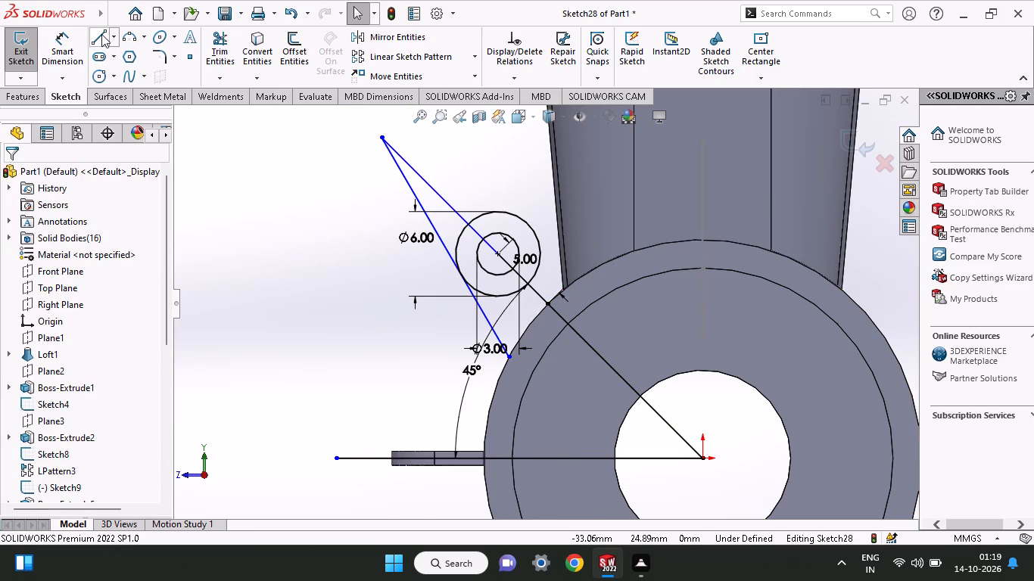
pyautogui.click(377, 134)
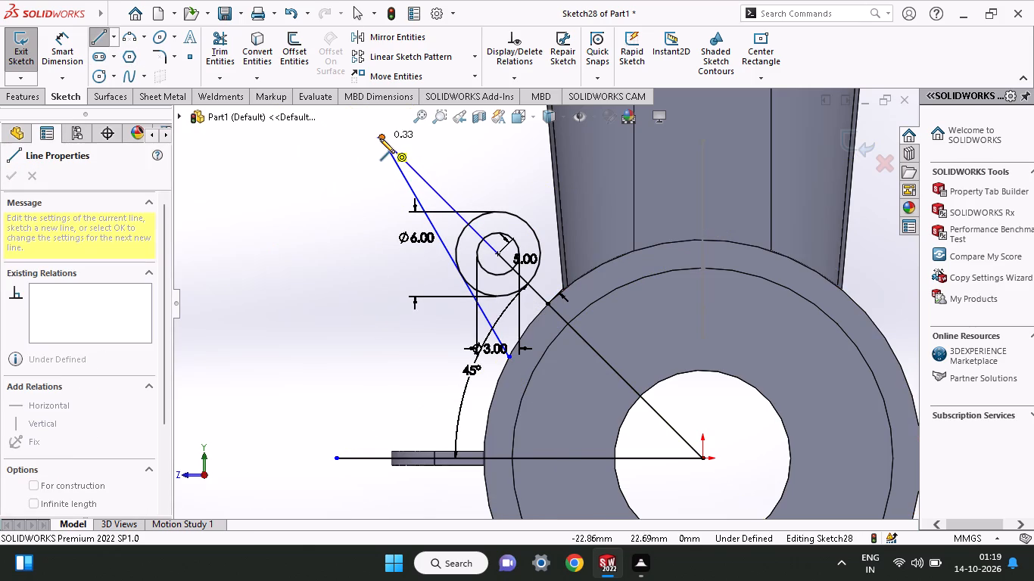
pyautogui.click(605, 260)
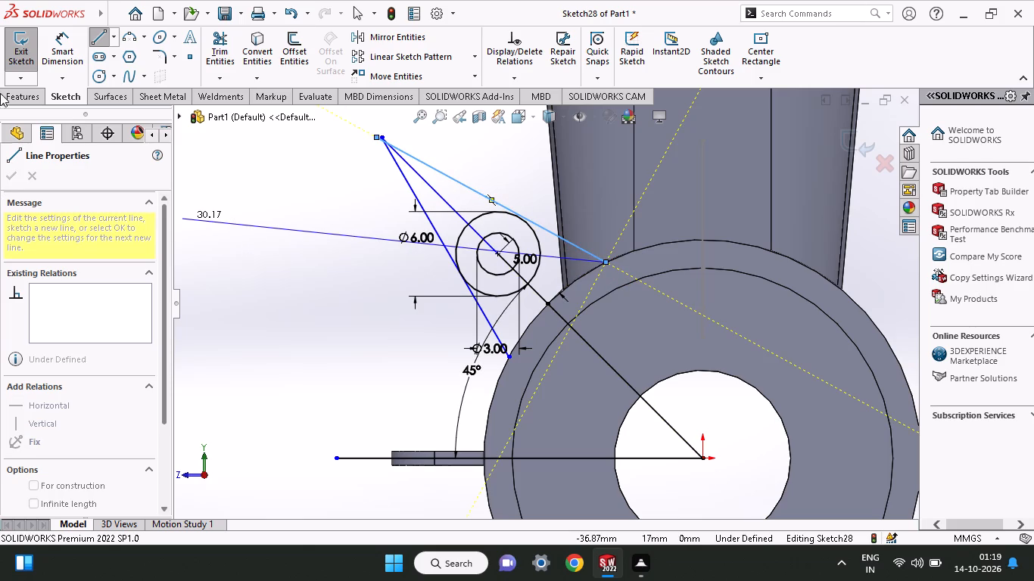
pyautogui.rightClick(278, 351)
pyautogui.click(349, 359)
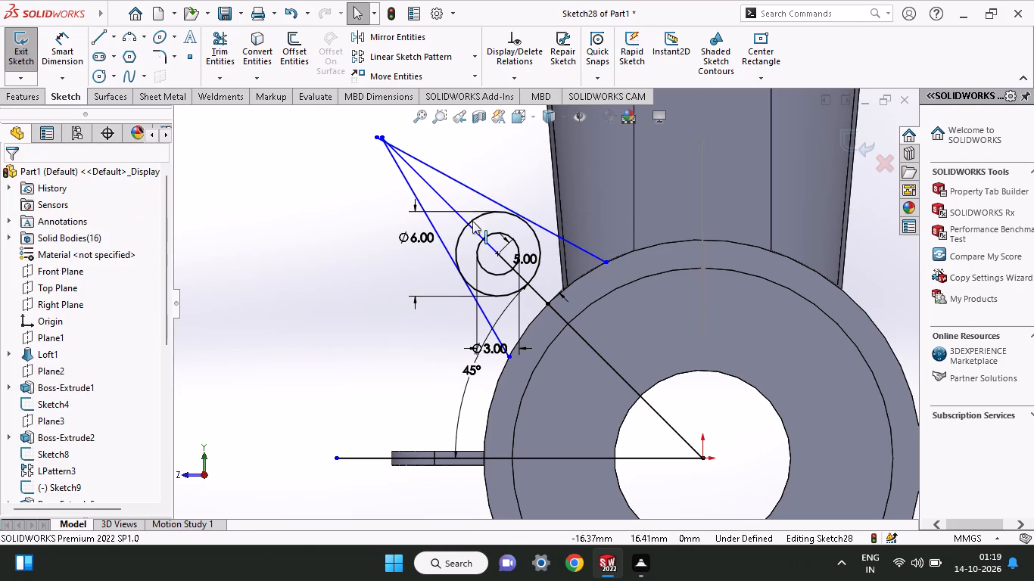
# Apply tangent relations between the 6 mm circle and each of the two slanted side lines.
pyautogui.click(478, 195)
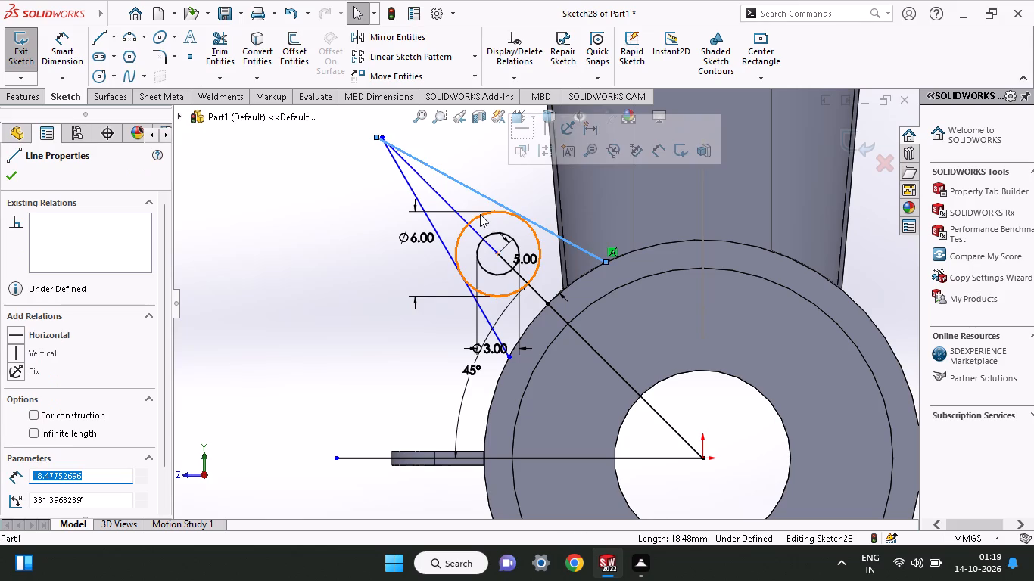
pyautogui.keyDown('shift'); pyautogui.click(481, 214); pyautogui.keyUp('shift')
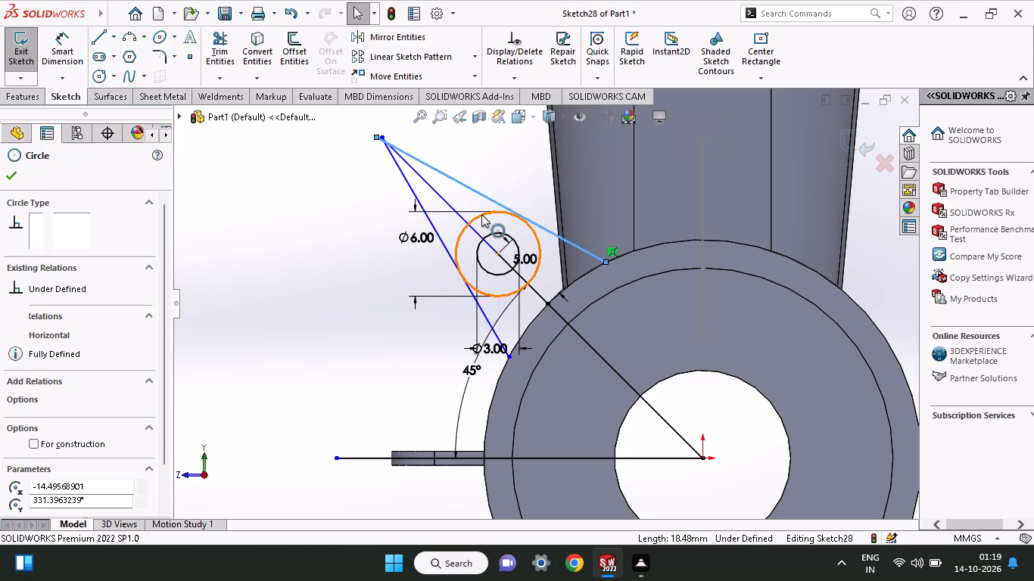
pyautogui.click(33, 421)
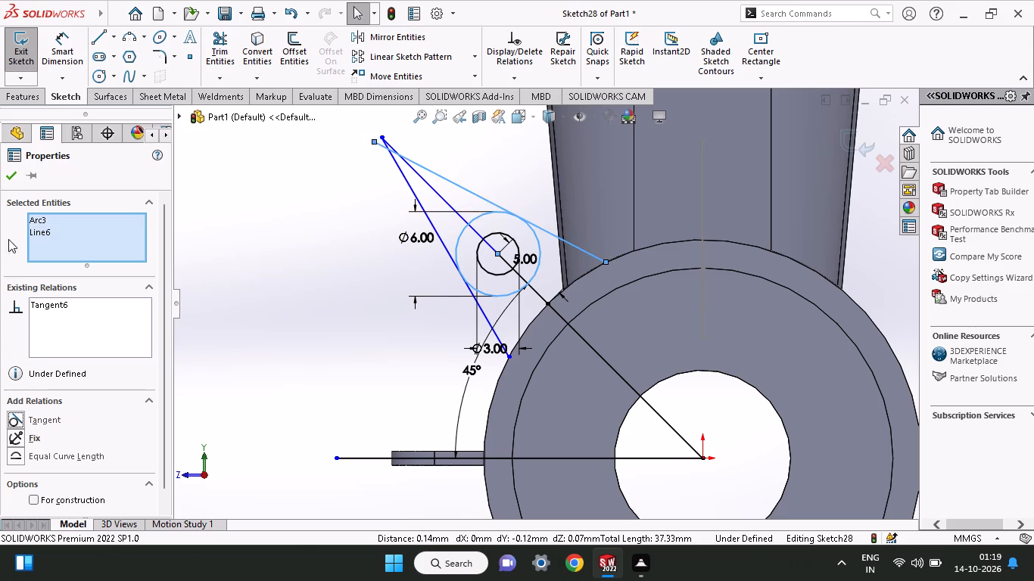
pyautogui.click(5, 180)
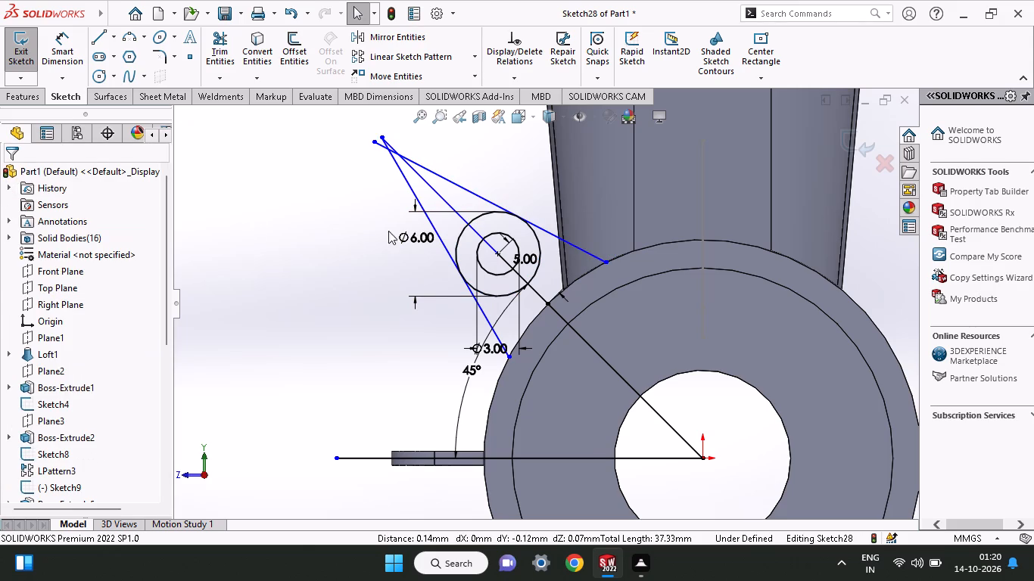
pyautogui.keyDown('shift'); pyautogui.click(434, 225); pyautogui.keyUp('shift')
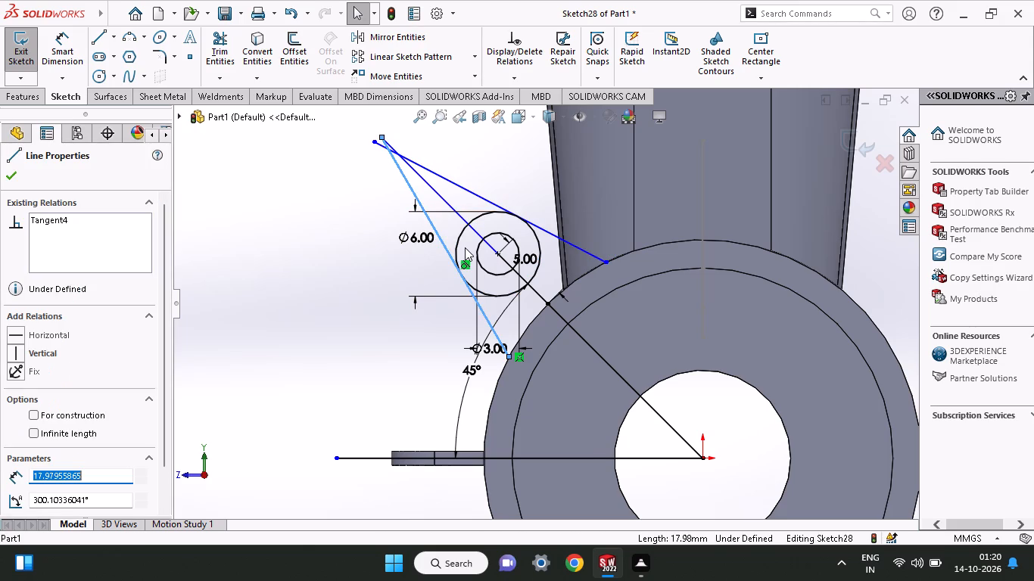
pyautogui.keyDown('shift'); pyautogui.click(462, 242); pyautogui.keyUp('shift')
pyautogui.click(49, 424)
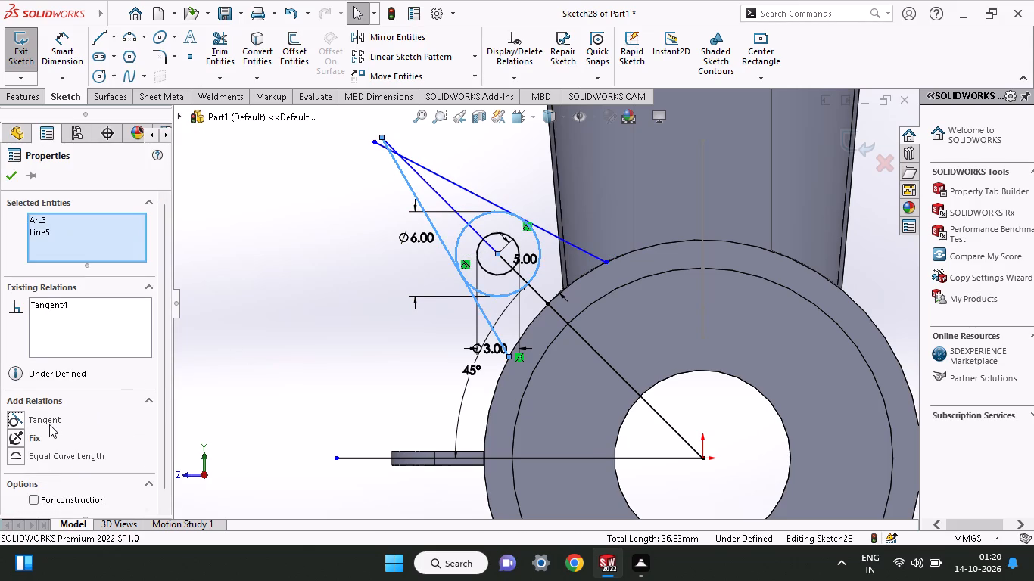
pyautogui.click(16, 177)
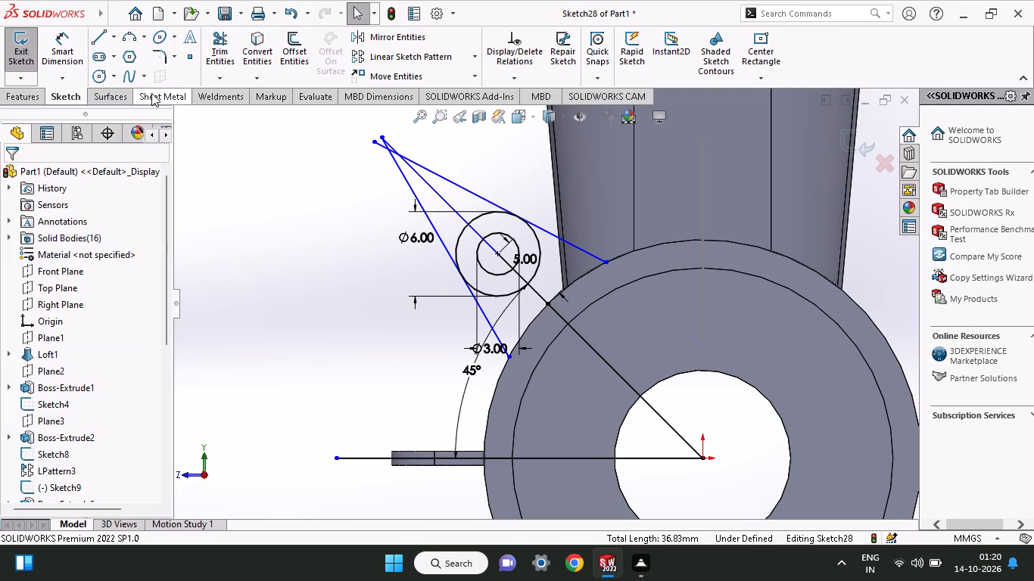
# Trim away the parts of the two tangent lines and the middle line that extend outward beyond the 6 mm circle.
pyautogui.click(213, 46)
pyautogui.moveTo(474, 157); pyautogui.dragTo(466, 174)
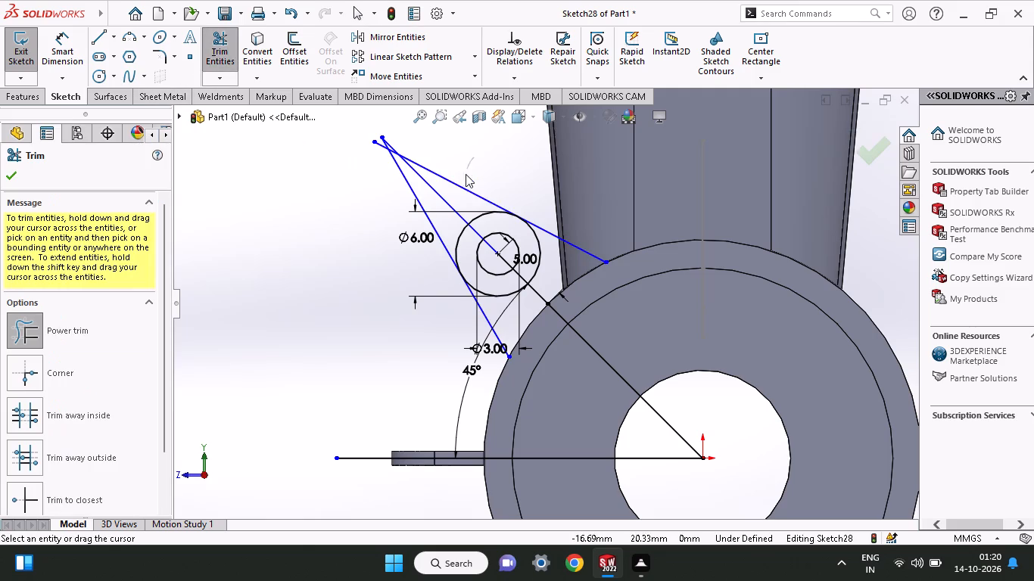
pyautogui.moveTo(466, 174); pyautogui.dragTo(419, 263)
pyautogui.moveTo(421, 130); pyautogui.dragTo(396, 144)
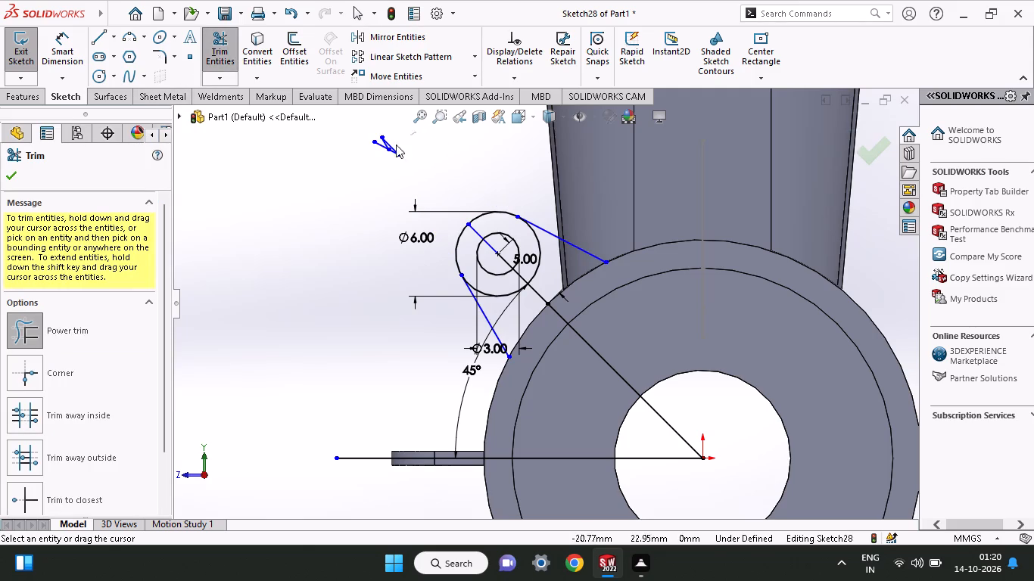
pyautogui.moveTo(396, 144); pyautogui.dragTo(350, 176)
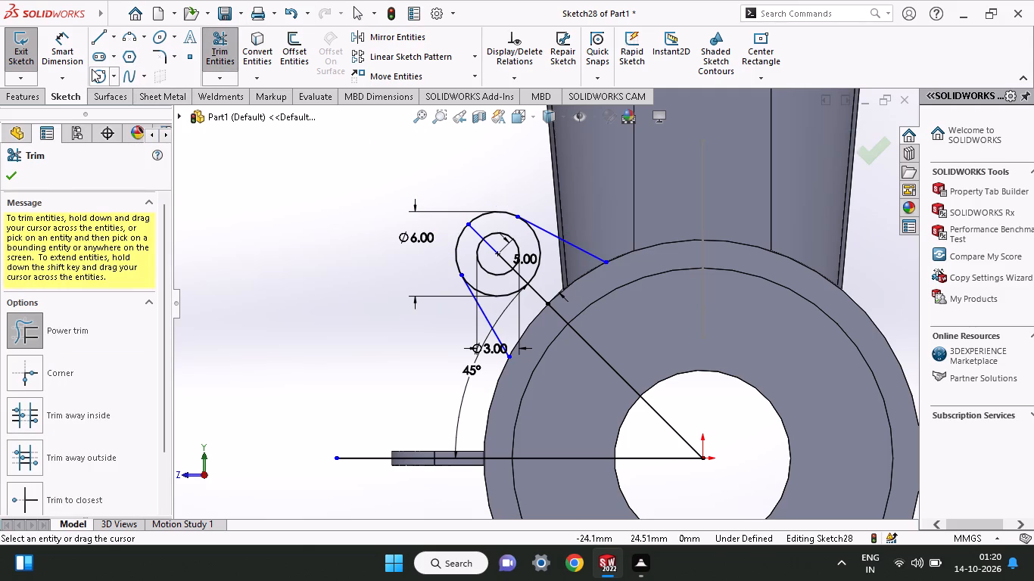
# Draw a 15.5 mm radius circle from the origin on the cylinder's outer edge and trim it to the arc between the tangent lines.
pyautogui.click(97, 76)
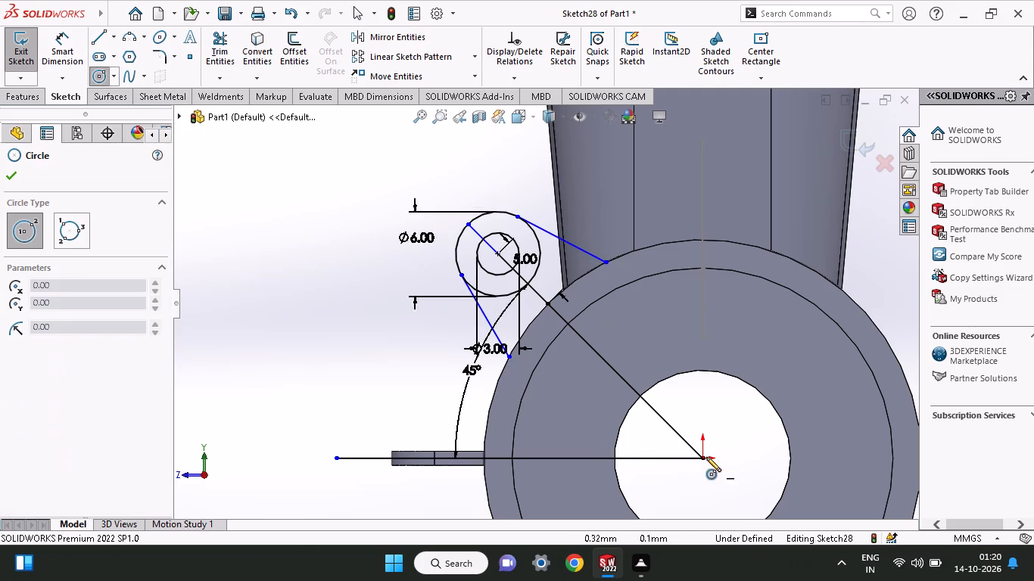
pyautogui.click(706, 456)
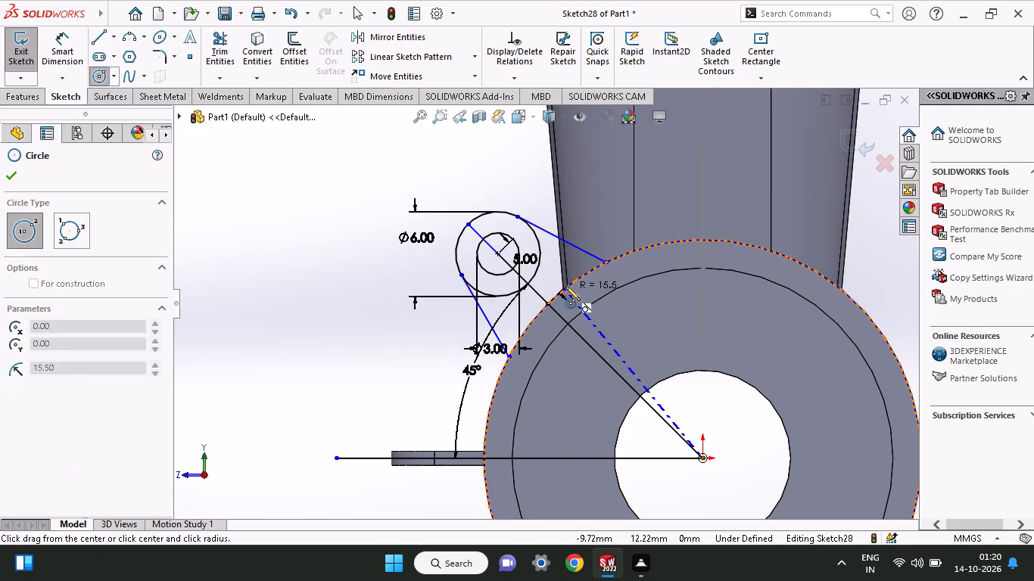
pyautogui.click(565, 286)
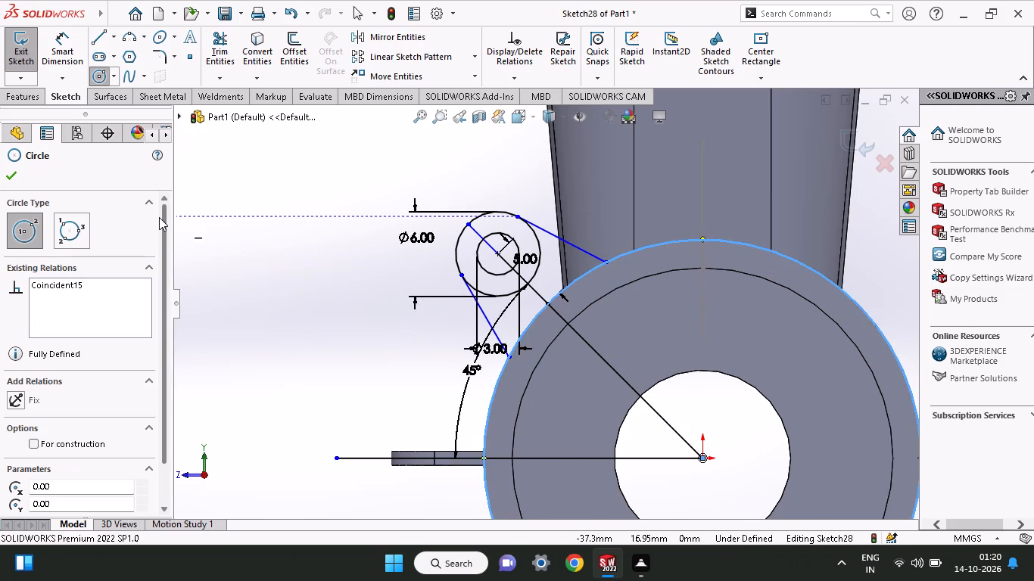
pyautogui.click(207, 53)
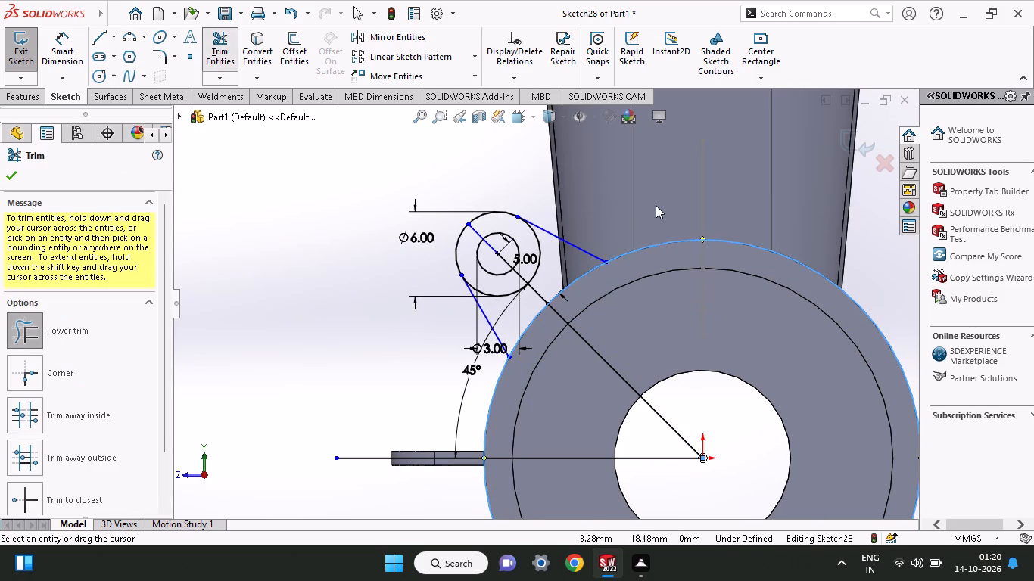
pyautogui.moveTo(644, 215); pyautogui.dragTo(655, 306)
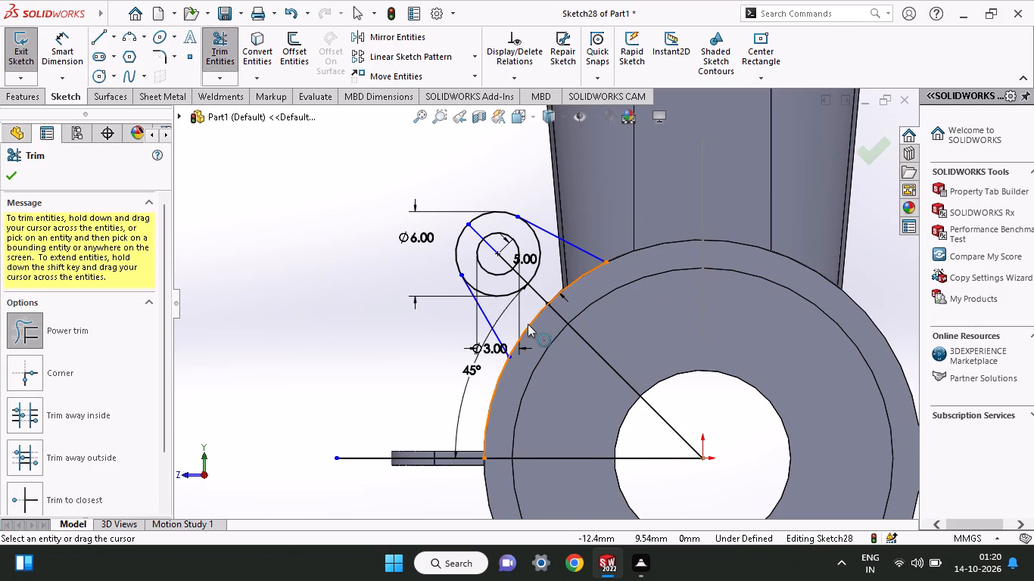
pyautogui.moveTo(475, 372); pyautogui.dragTo(515, 394)
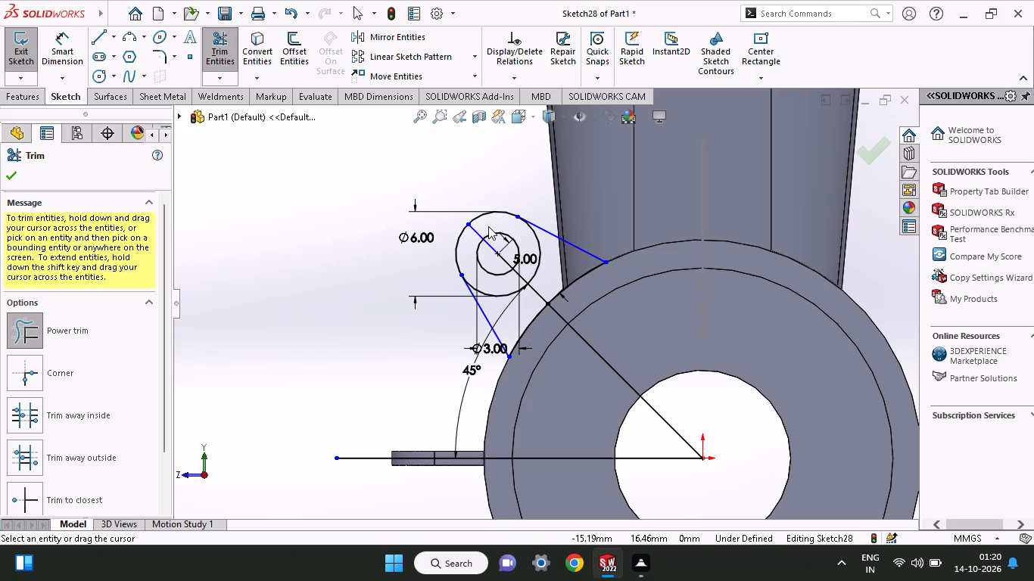
# Trim away the 3 mm circle and the part of the 45° line extending outward beyond the cylinder's edge.
pyautogui.moveTo(482, 224); pyautogui.dragTo(472, 231)
pyautogui.moveTo(472, 231); pyautogui.dragTo(470, 236)
pyautogui.moveTo(504, 246); pyautogui.dragTo(512, 272)
pyautogui.moveTo(512, 272); pyautogui.dragTo(491, 257)
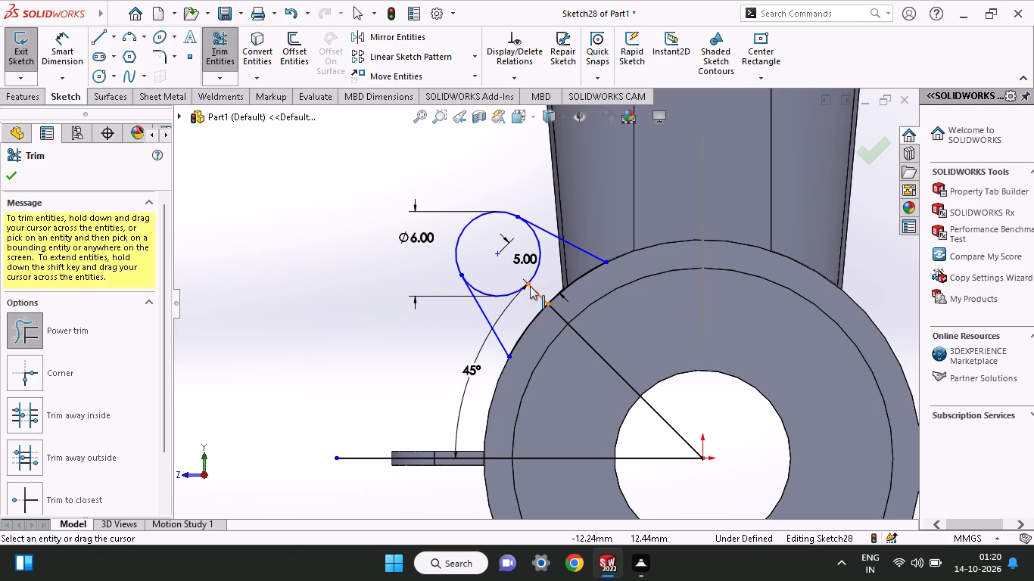
pyautogui.moveTo(549, 284); pyautogui.dragTo(531, 307)
# Extrude both enclosed regions of the lug profile as a Blind boss with the direction reversed toward the body.
pyautogui.click(30, 94)
pyautogui.click(29, 65)
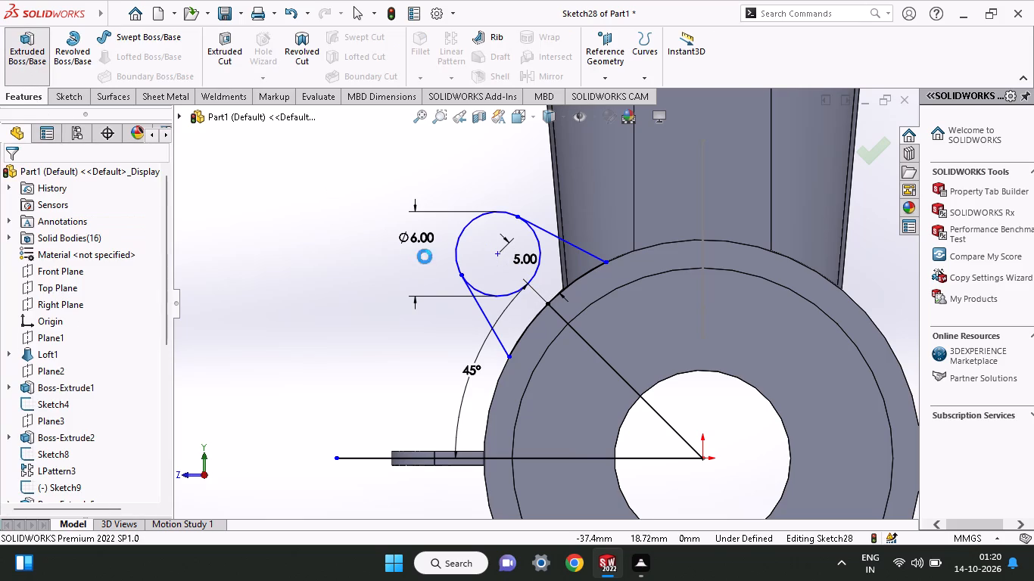
pyautogui.click(500, 315)
pyautogui.click(500, 275)
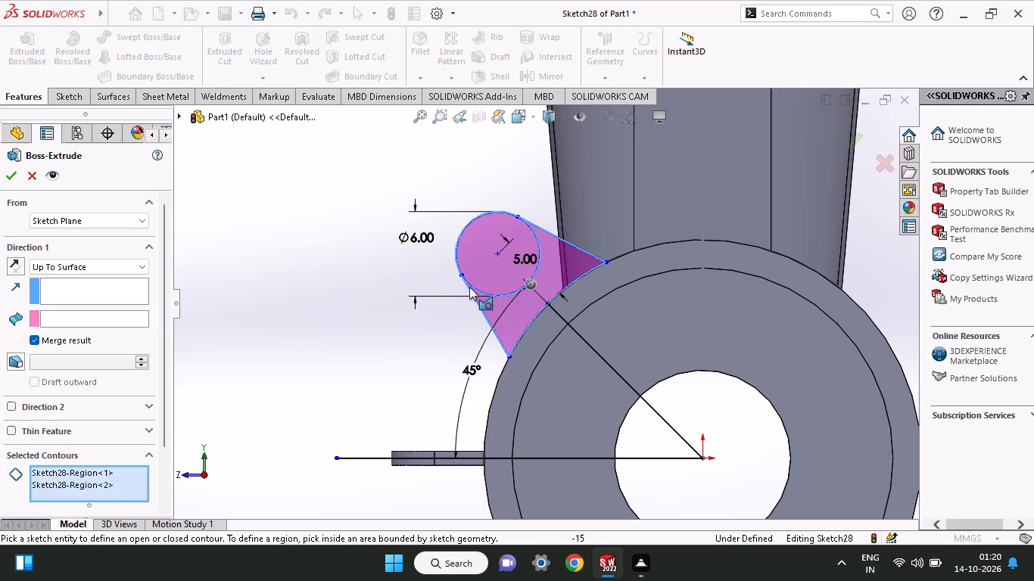
pyautogui.moveTo(440, 318); pyautogui.dragTo(437, 359, button='middle')
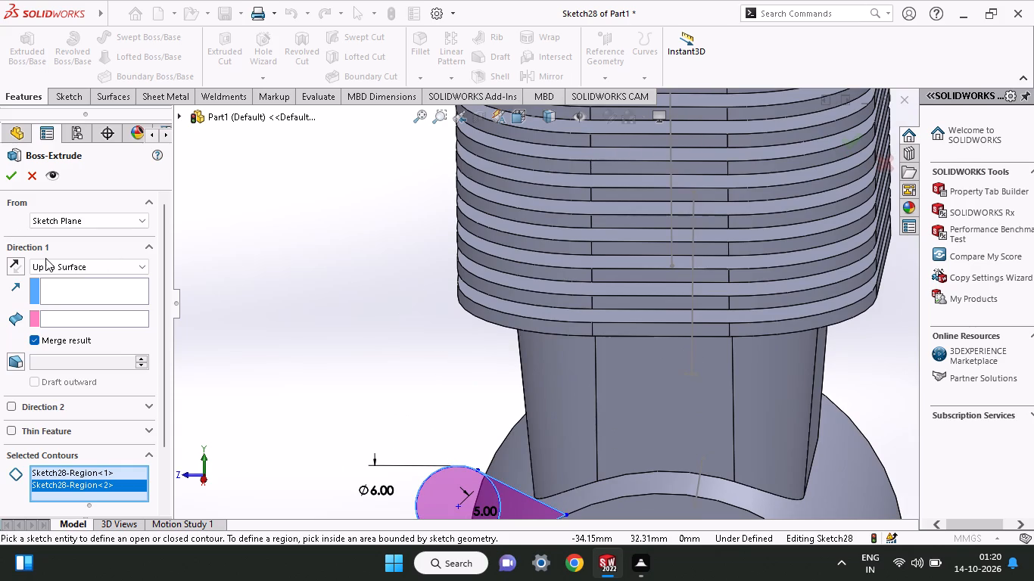
pyautogui.click(45, 264)
pyautogui.click(44, 272)
pyautogui.click(55, 262)
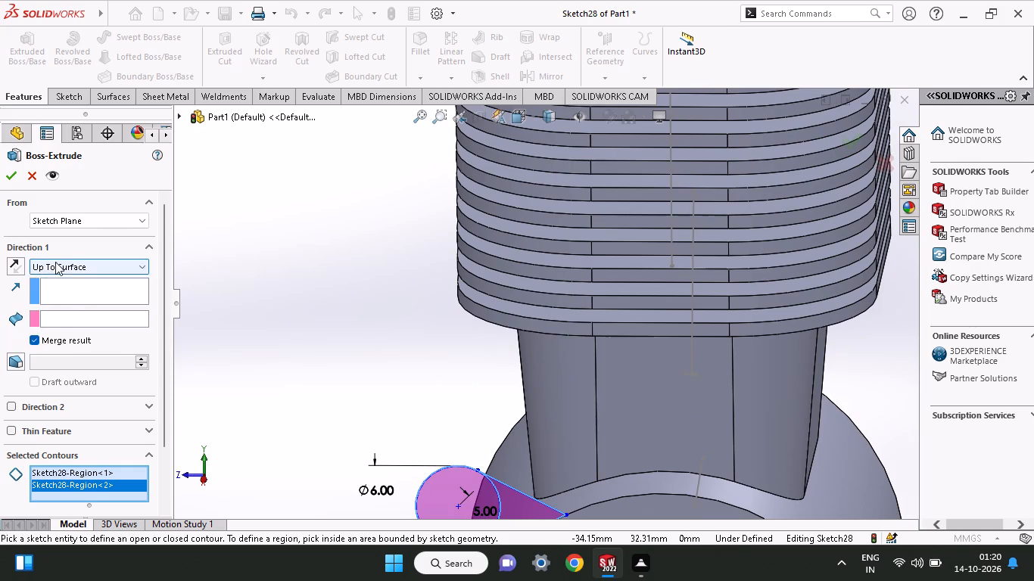
pyautogui.click(54, 279)
pyautogui.keyDown('ctrl'); pyautogui.scroll(5, 206, 291); pyautogui.keyUp('ctrl')
pyautogui.moveTo(301, 315); pyautogui.dragTo(301, 380, button='middle')
pyautogui.moveTo(301, 380); pyautogui.dragTo(319, 367, button='middle')
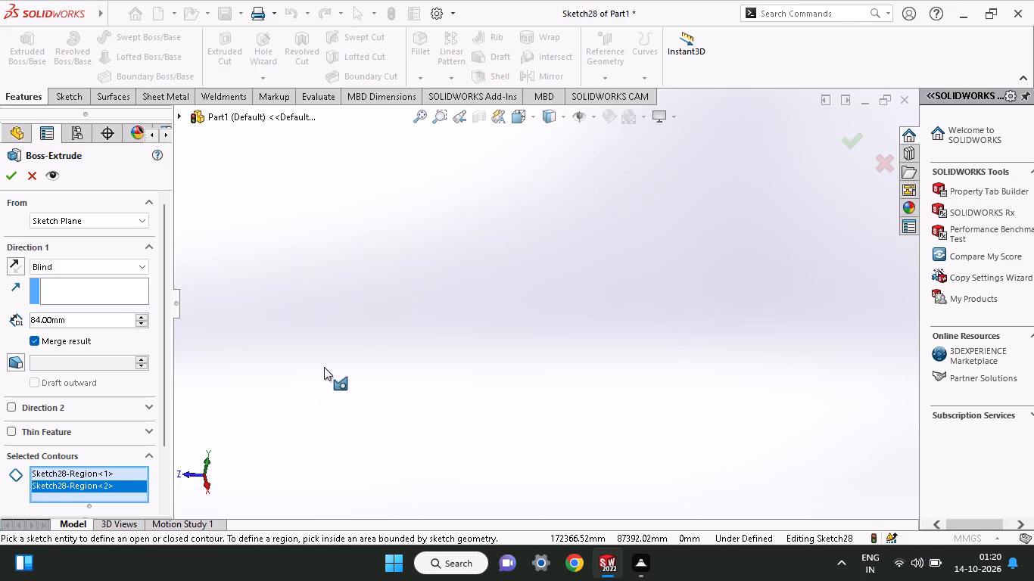
pyautogui.keyDown('ctrl'); pyautogui.scroll(5, 324, 367); pyautogui.keyUp('ctrl')
pyautogui.keyDown('ctrl'); pyautogui.scroll(2, 407, 266); pyautogui.keyUp('ctrl')
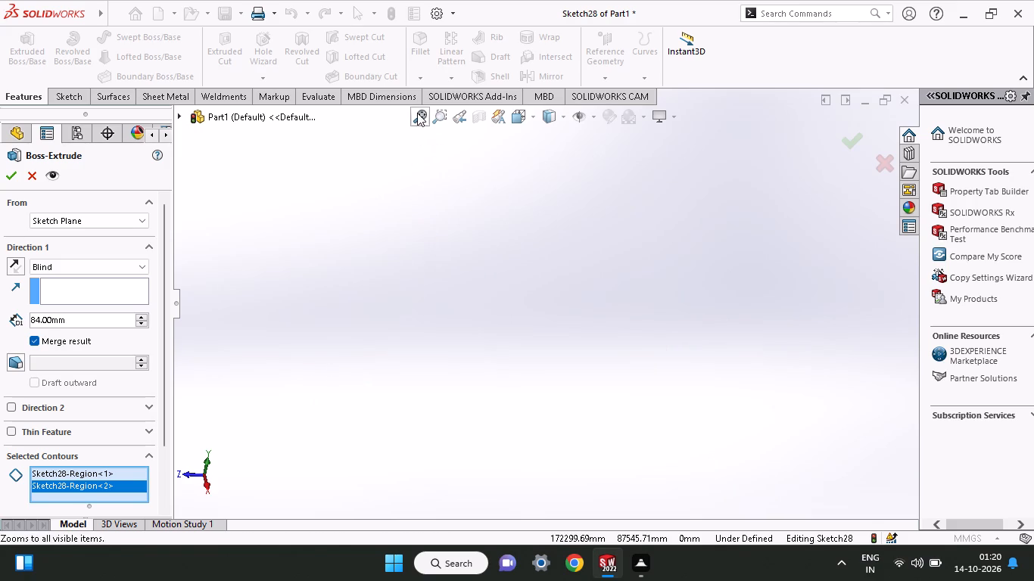
pyautogui.click(417, 113)
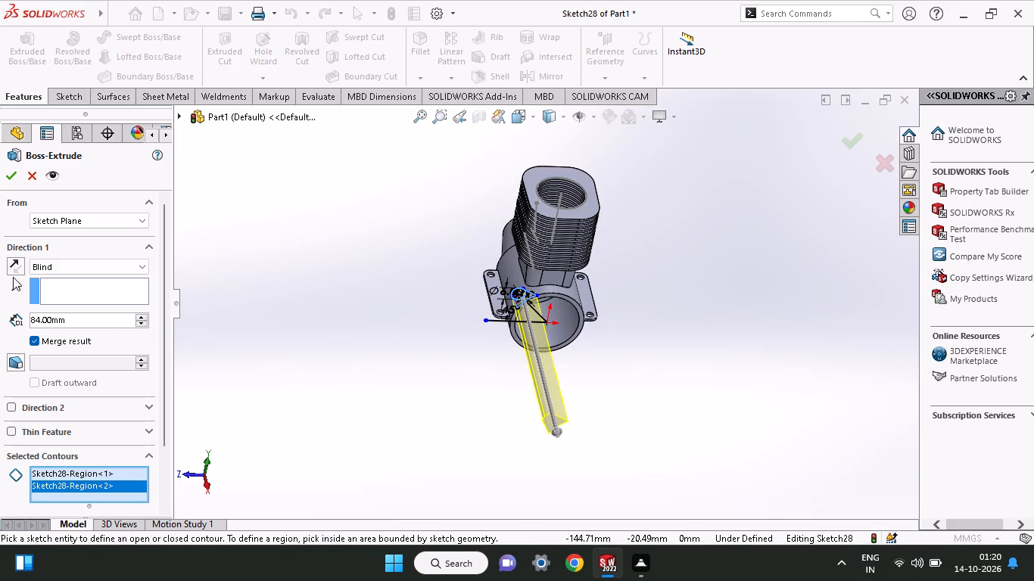
pyautogui.click(14, 263)
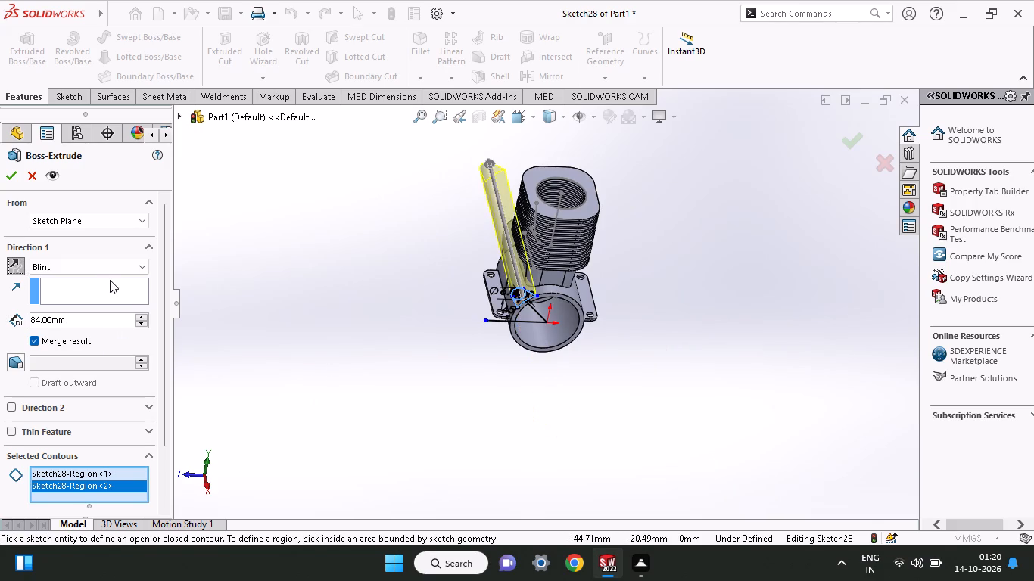
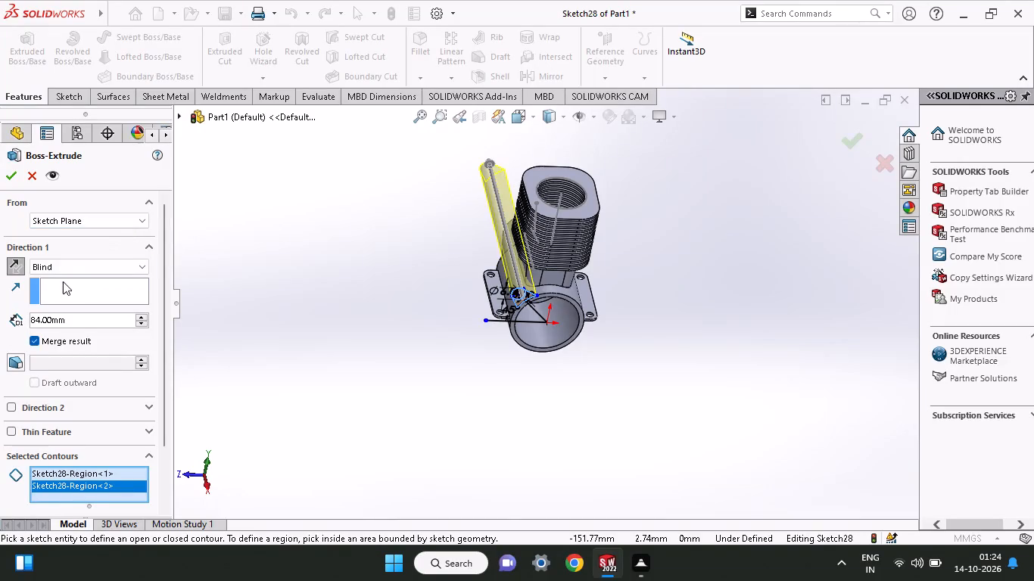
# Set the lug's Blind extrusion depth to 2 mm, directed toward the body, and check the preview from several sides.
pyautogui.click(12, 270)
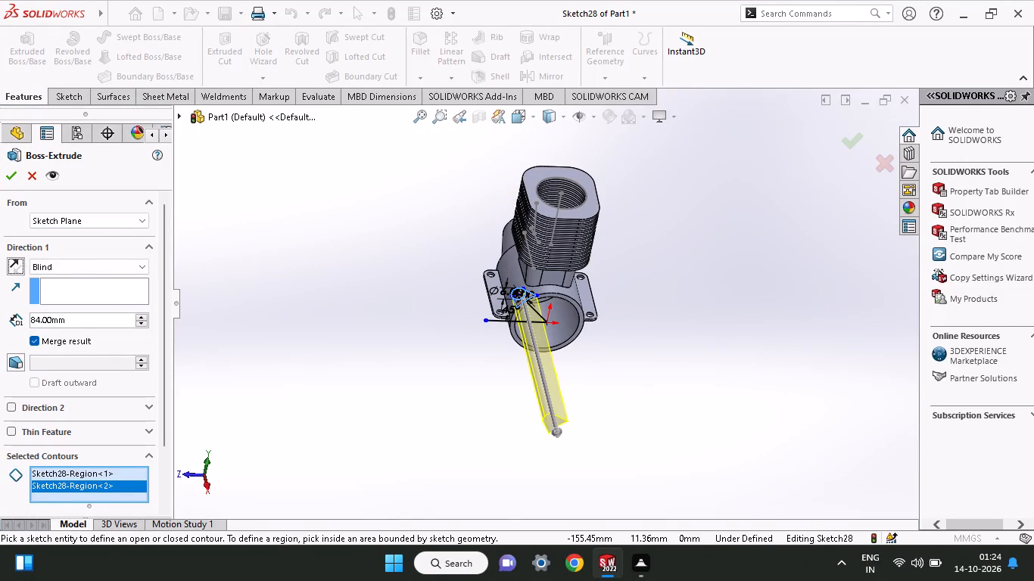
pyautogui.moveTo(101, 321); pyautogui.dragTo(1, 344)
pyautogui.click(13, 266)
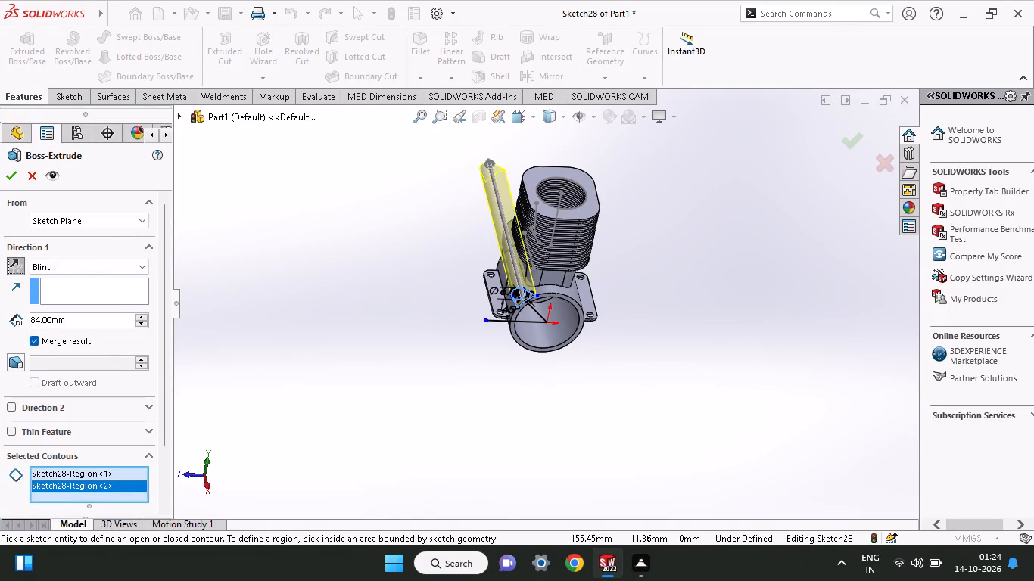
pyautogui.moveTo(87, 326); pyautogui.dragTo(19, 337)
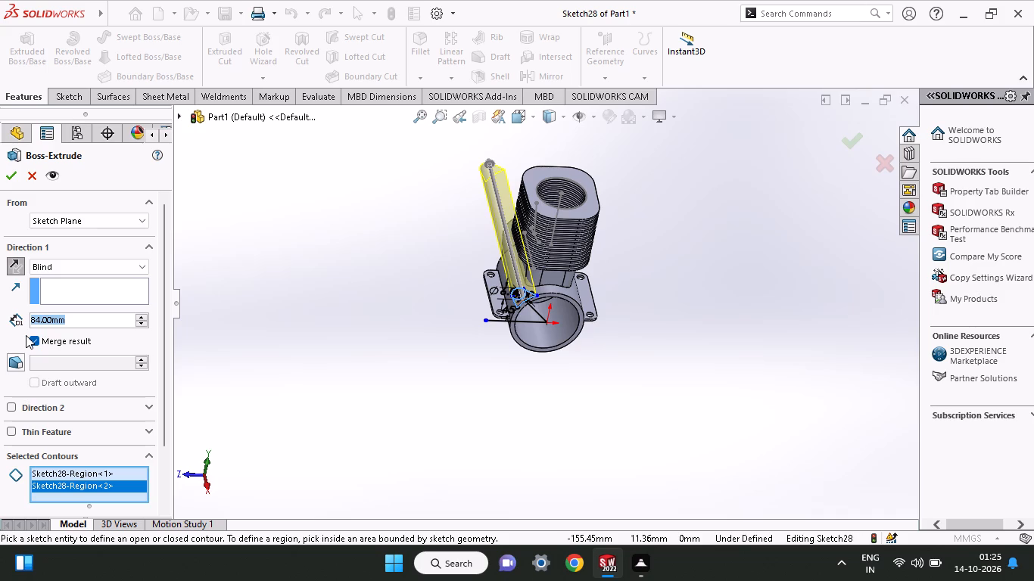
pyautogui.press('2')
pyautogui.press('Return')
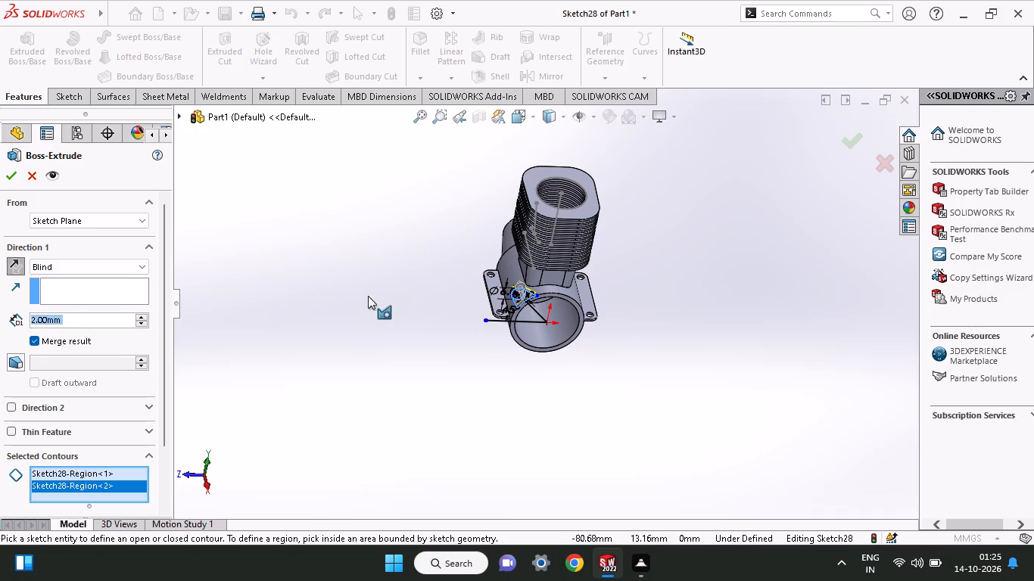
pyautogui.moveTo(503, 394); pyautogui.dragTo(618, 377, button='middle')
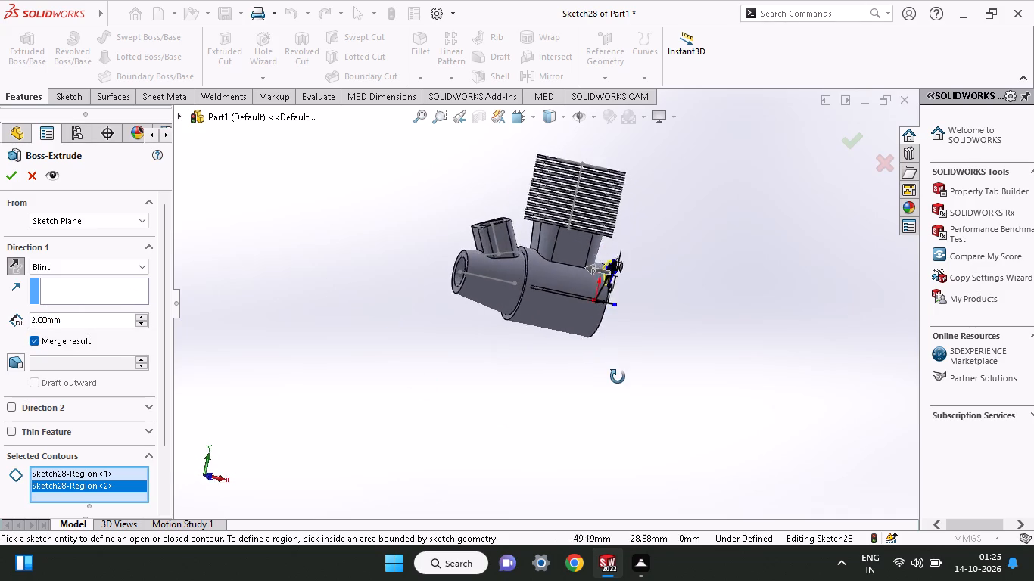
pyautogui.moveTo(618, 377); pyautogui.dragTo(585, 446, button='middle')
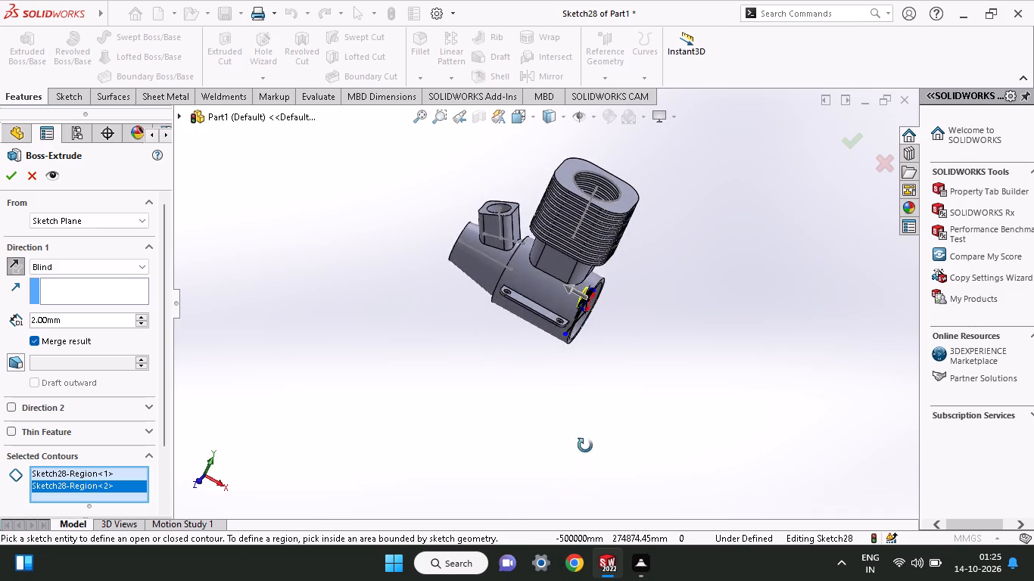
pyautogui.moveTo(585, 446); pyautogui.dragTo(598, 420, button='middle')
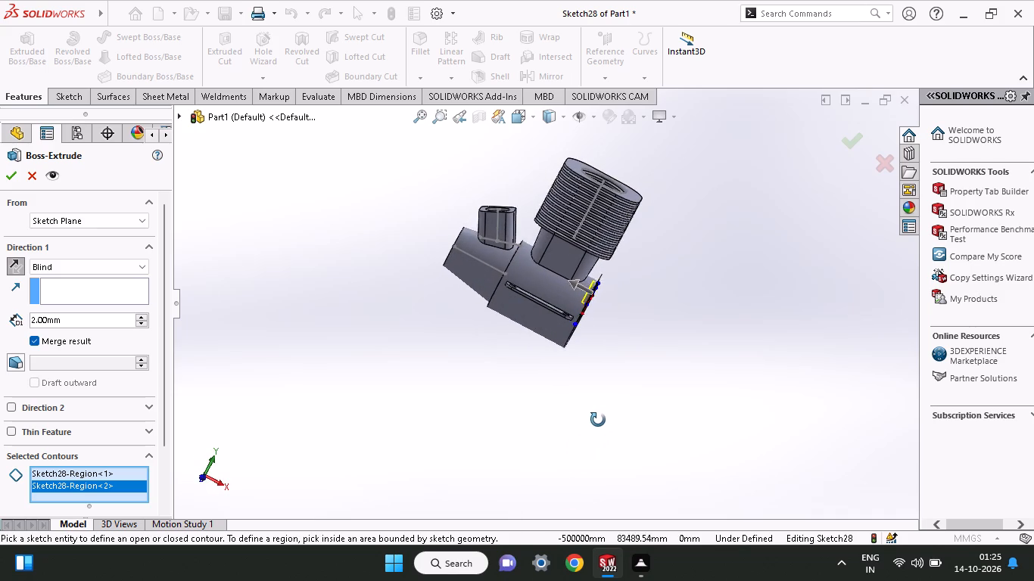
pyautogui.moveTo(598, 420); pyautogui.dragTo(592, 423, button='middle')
# Extrude the lug profile to a Blind depth of 4 mm toward the body, checking the preview against the cylinder before finishing.
pyautogui.moveTo(90, 324); pyautogui.dragTo(5, 330)
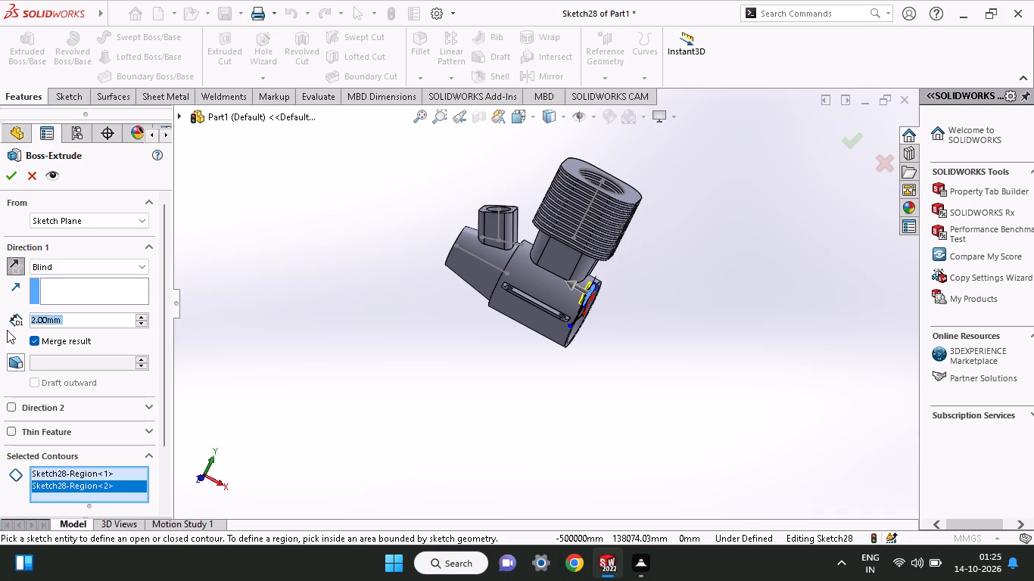
pyautogui.press('4')
pyautogui.press('Return')
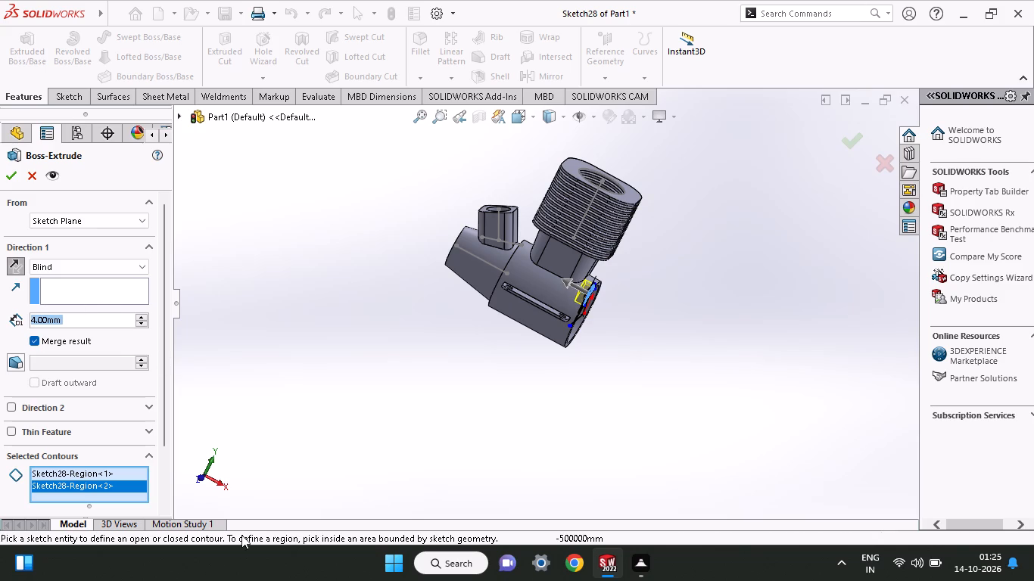
pyautogui.moveTo(524, 346); pyautogui.dragTo(590, 425, button='middle')
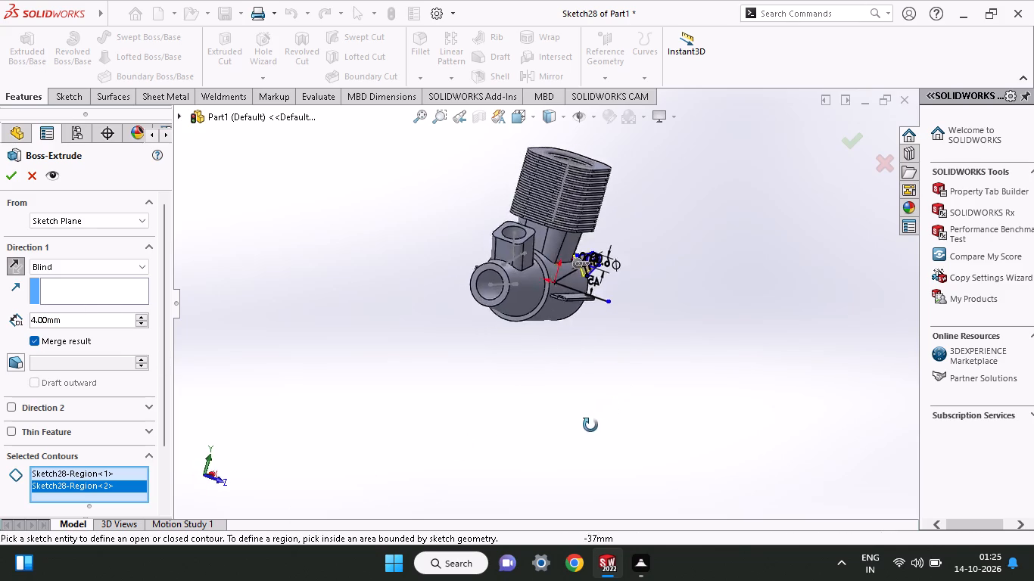
pyautogui.moveTo(590, 425); pyautogui.dragTo(347, 512, button='middle')
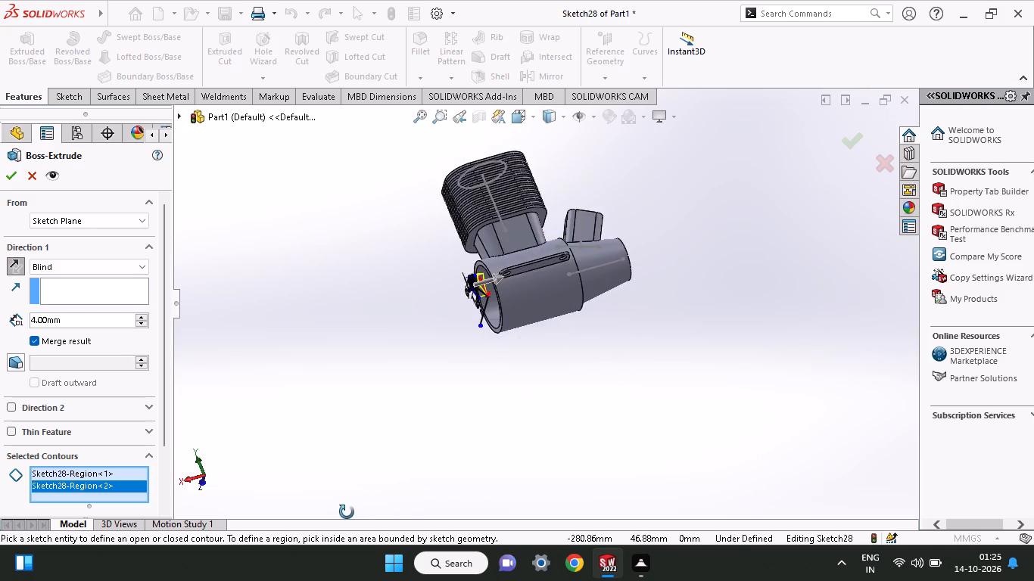
pyautogui.moveTo(347, 512); pyautogui.dragTo(518, 443, button='middle')
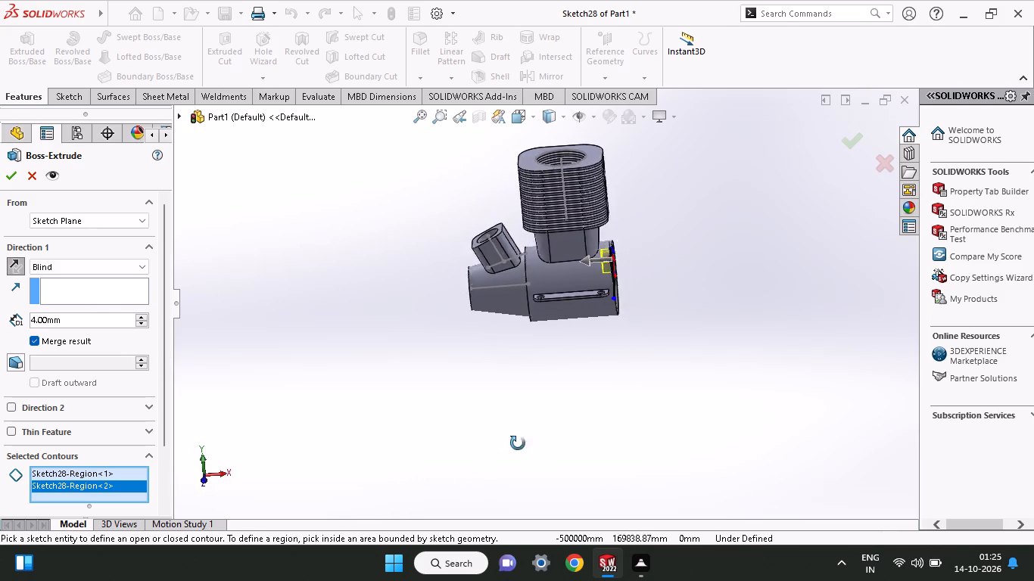
pyautogui.moveTo(518, 443); pyautogui.dragTo(478, 461, button='middle')
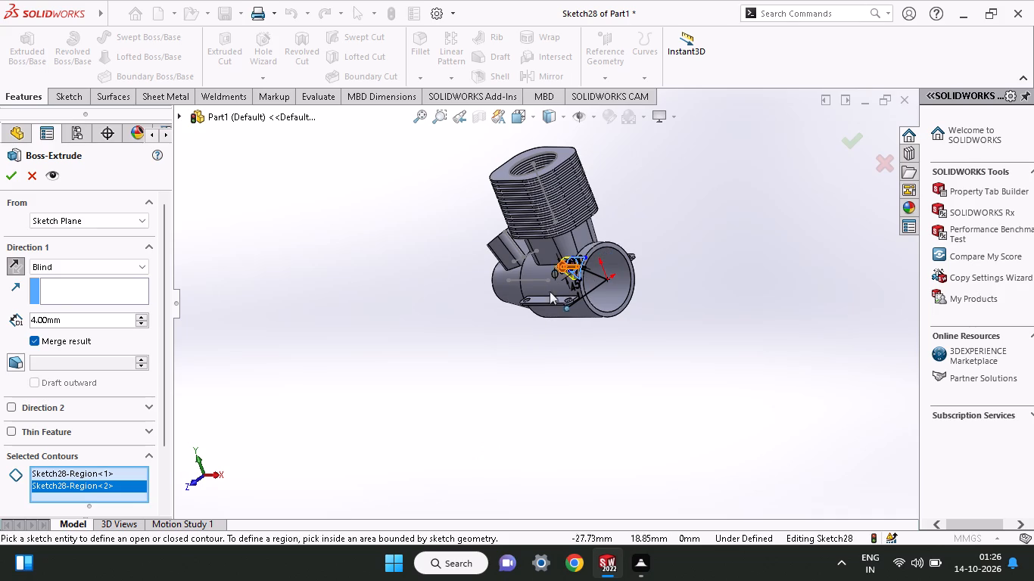
pyautogui.moveTo(553, 345); pyautogui.dragTo(612, 328, button='middle')
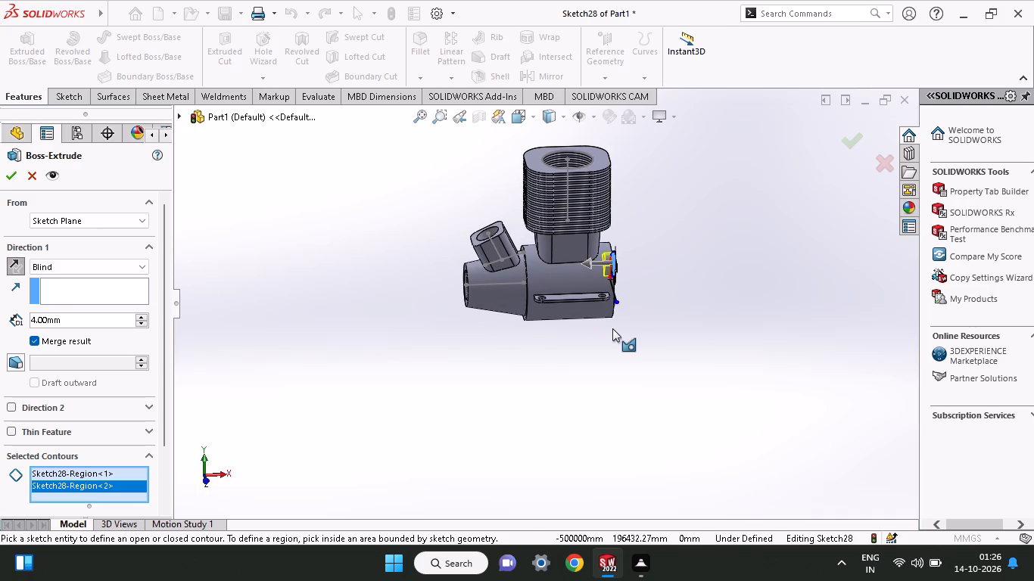
pyautogui.moveTo(612, 328); pyautogui.dragTo(506, 350, button='middle')
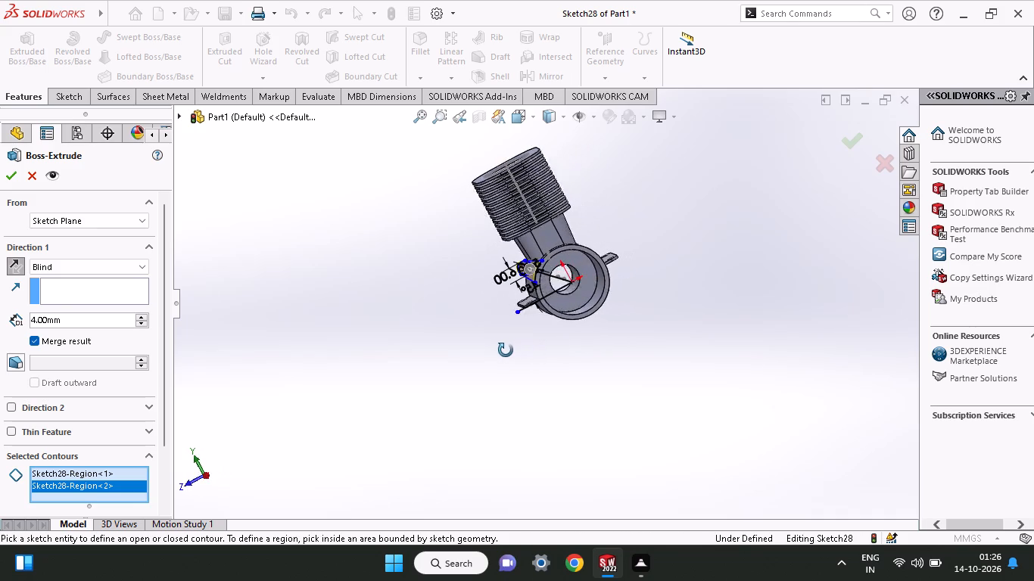
pyautogui.moveTo(506, 350); pyautogui.dragTo(500, 351, button='middle')
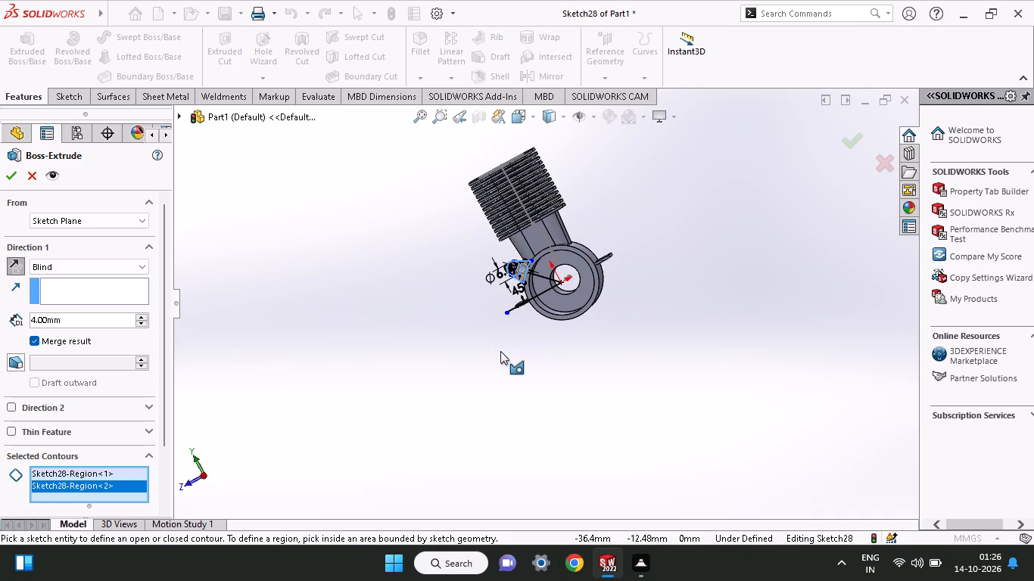
pyautogui.scroll(-1, 500, 351)
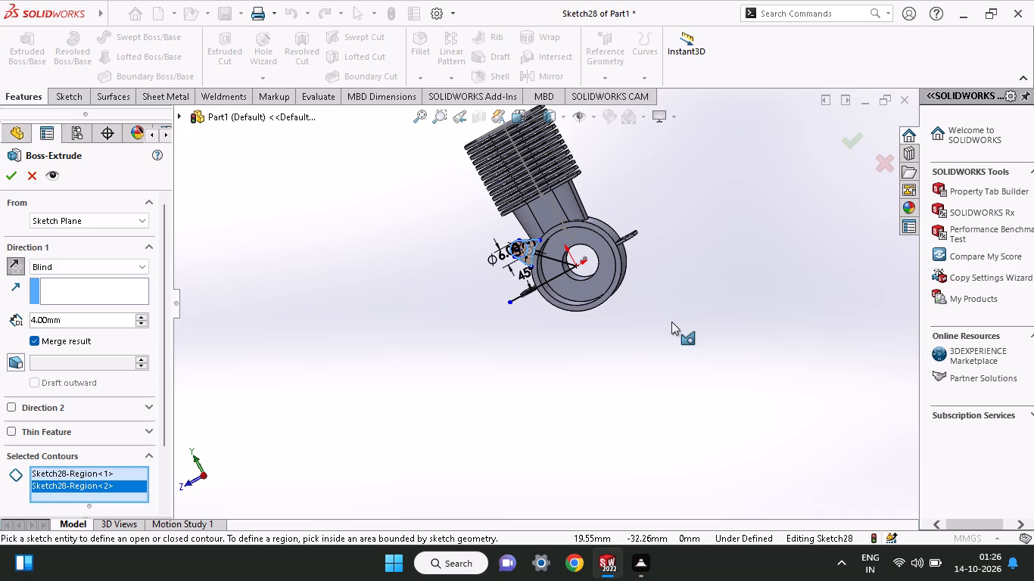
pyautogui.moveTo(672, 318); pyautogui.dragTo(793, 329, button='middle')
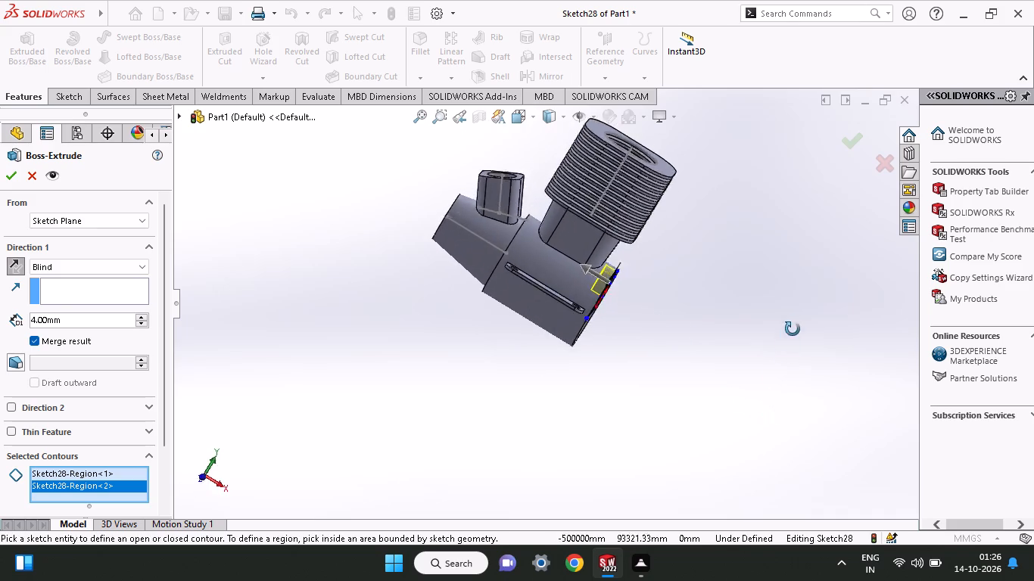
pyautogui.moveTo(793, 329); pyautogui.dragTo(797, 341, button='middle')
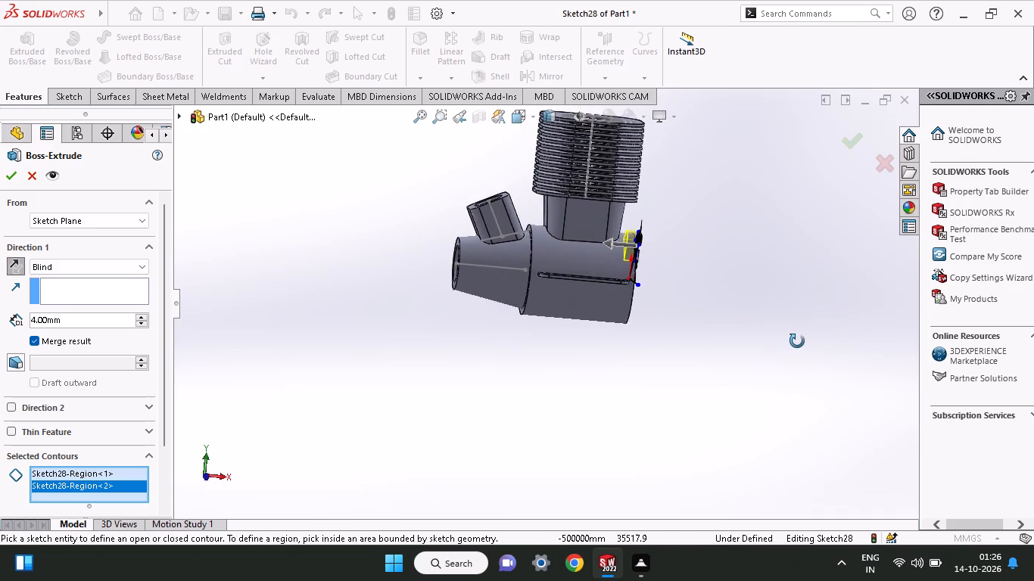
pyautogui.moveTo(797, 341); pyautogui.dragTo(801, 343, button='middle')
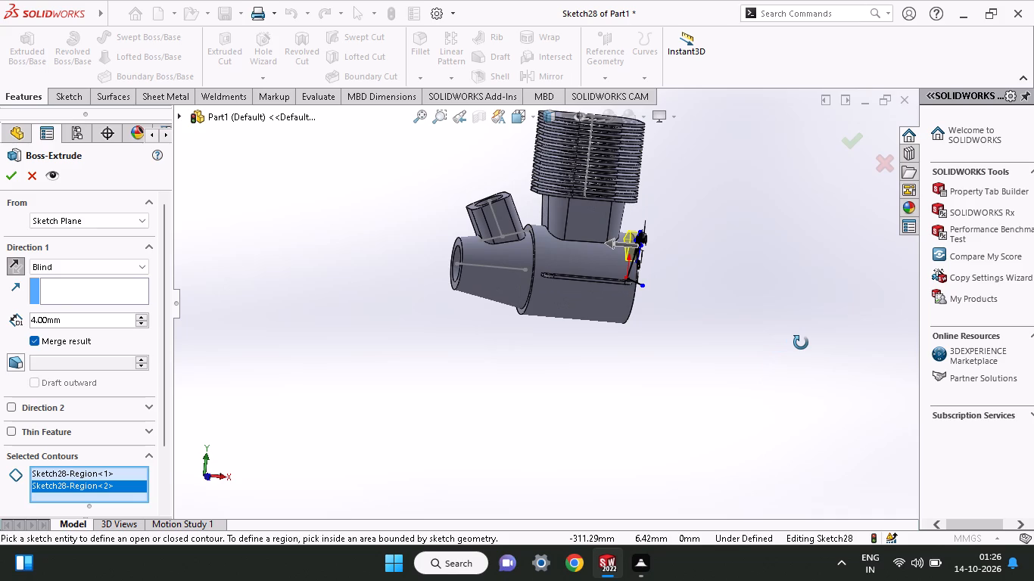
pyautogui.moveTo(801, 343); pyautogui.dragTo(703, 381, button='middle')
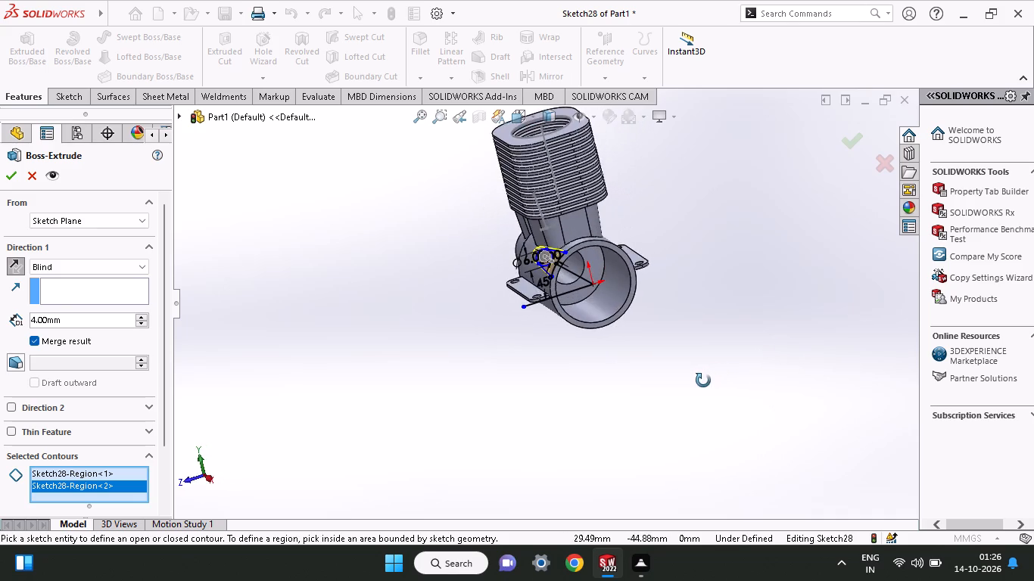
pyautogui.moveTo(703, 381); pyautogui.dragTo(832, 364, button='middle')
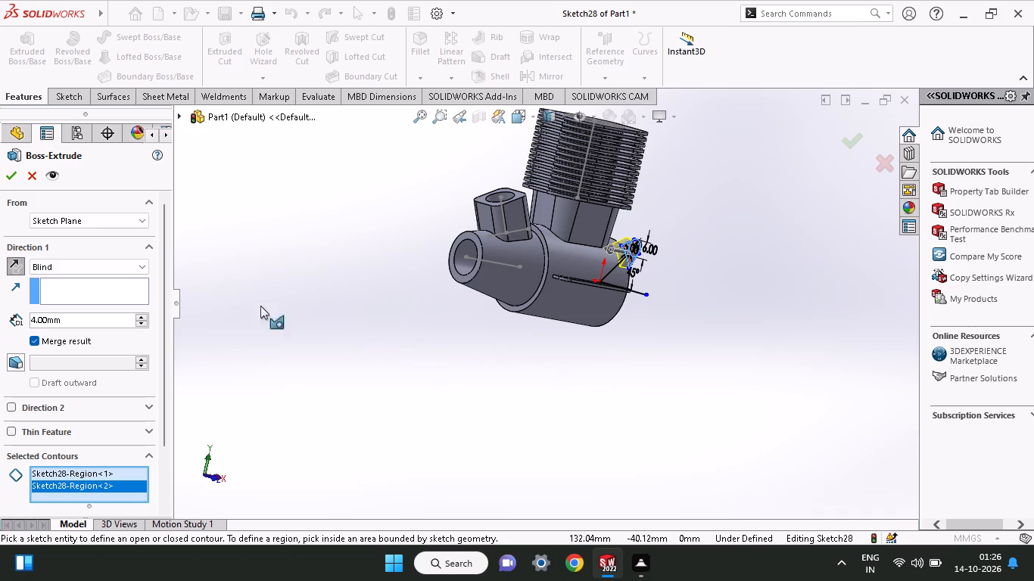
pyautogui.click(3, 174)
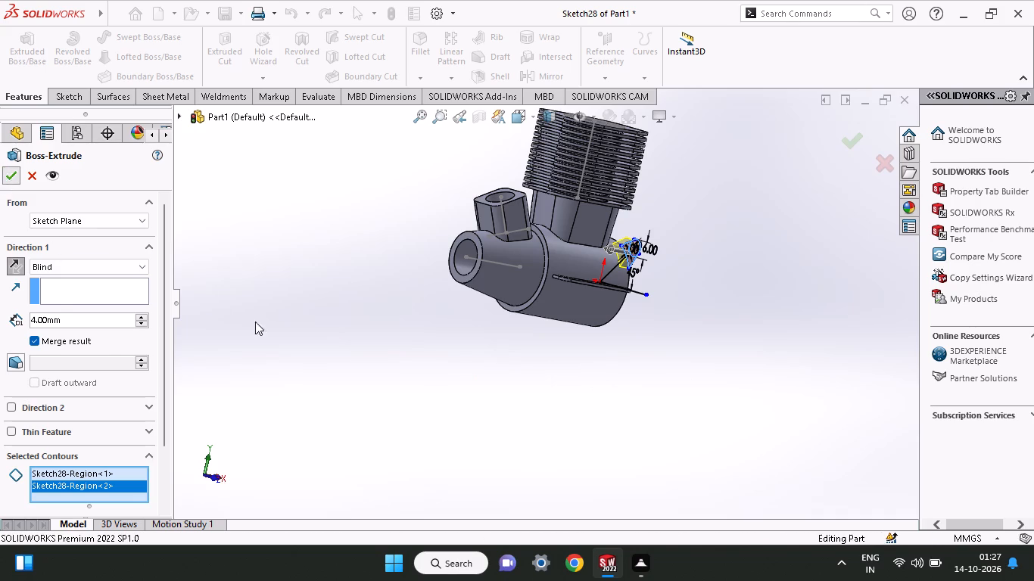
# Mirror the cylinder body that carries the lug about the Front Plane to add a matching lug on the opposite side.
pyautogui.moveTo(708, 331); pyautogui.dragTo(557, 430, button='middle')
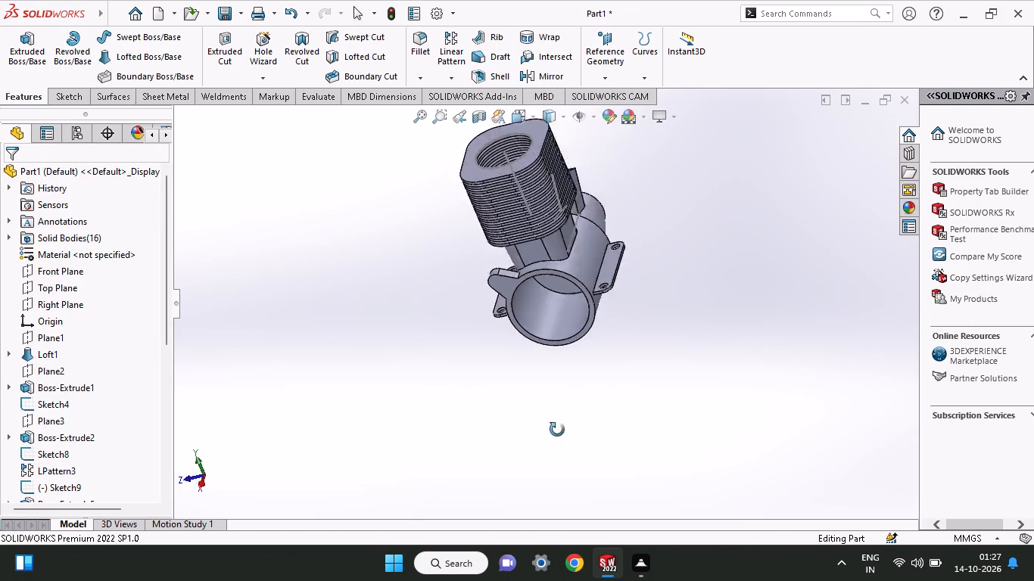
pyautogui.moveTo(557, 430); pyautogui.dragTo(590, 381, button='middle')
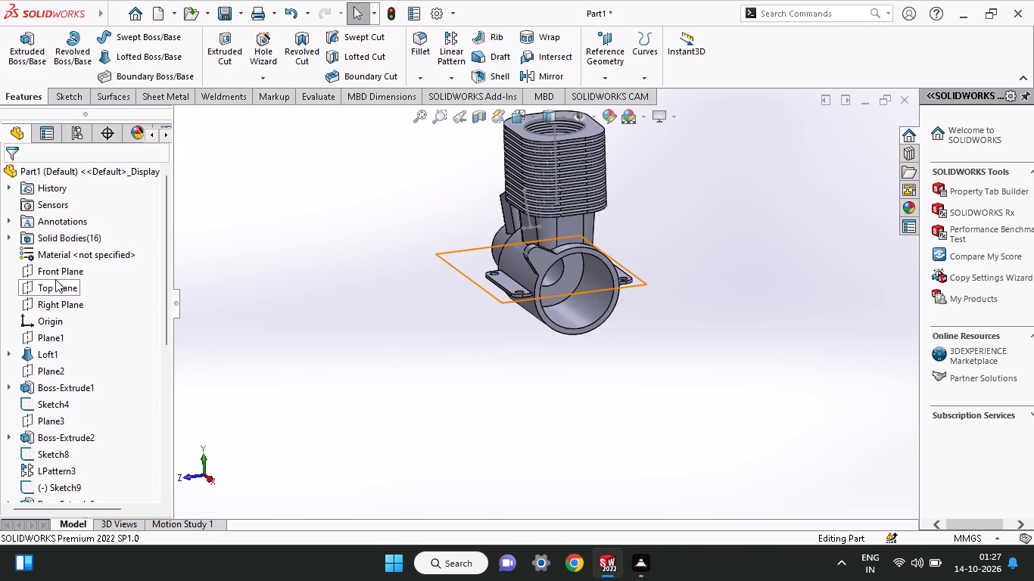
pyautogui.click(55, 275)
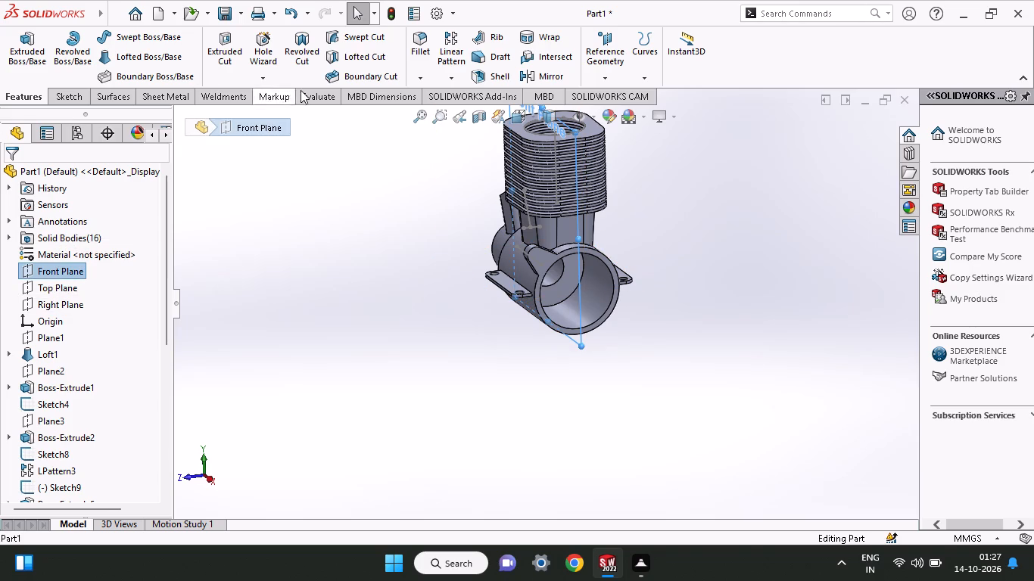
pyautogui.click(540, 82)
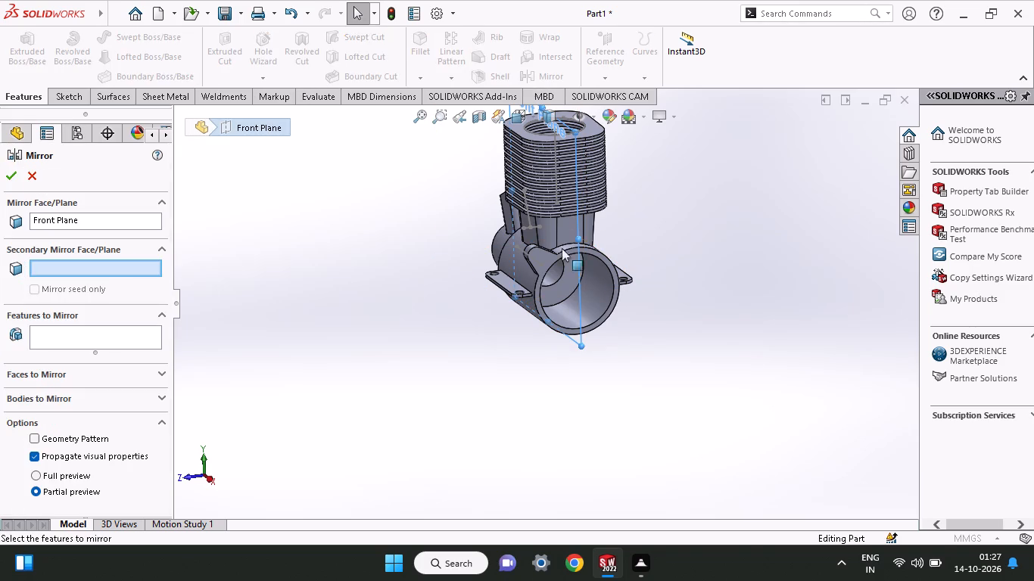
pyautogui.click(538, 257)
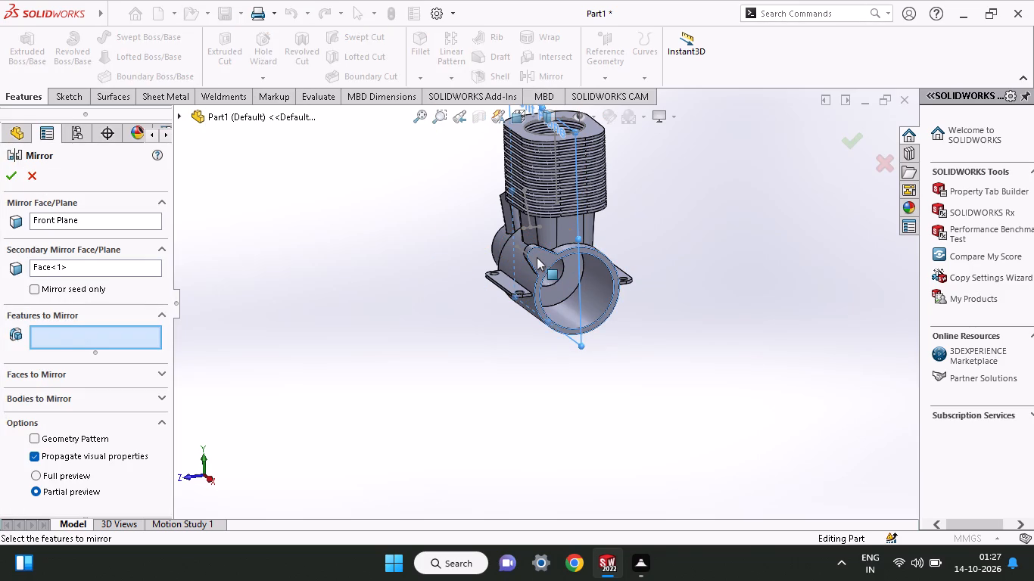
pyautogui.click(97, 337)
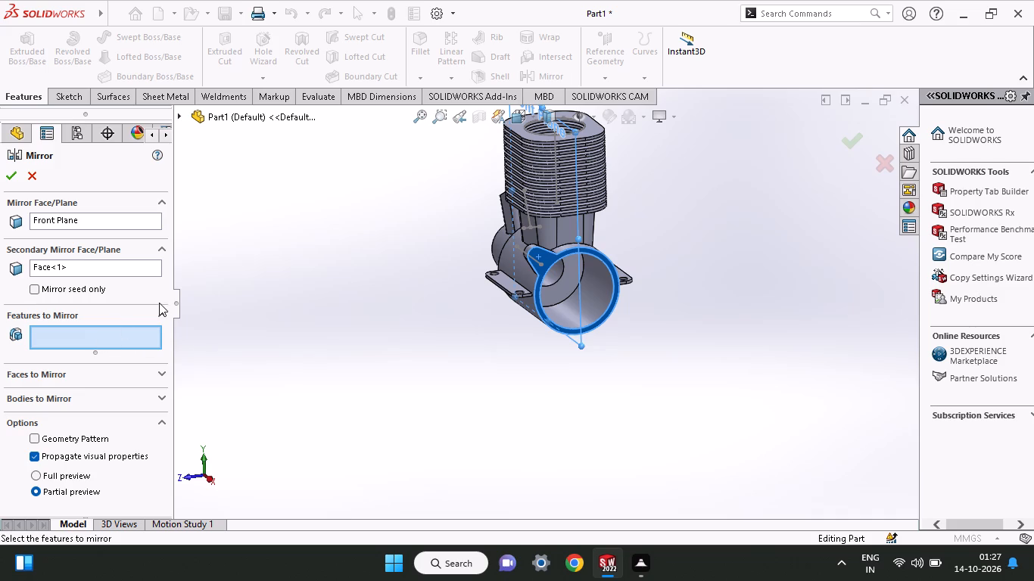
pyautogui.click(84, 269)
pyautogui.rightClick(84, 269)
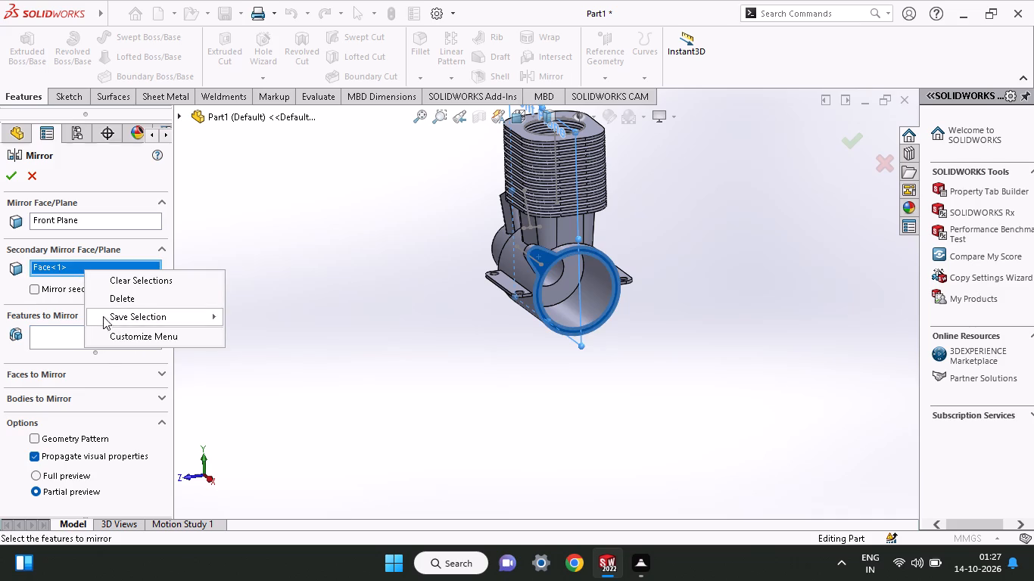
pyautogui.click(104, 300)
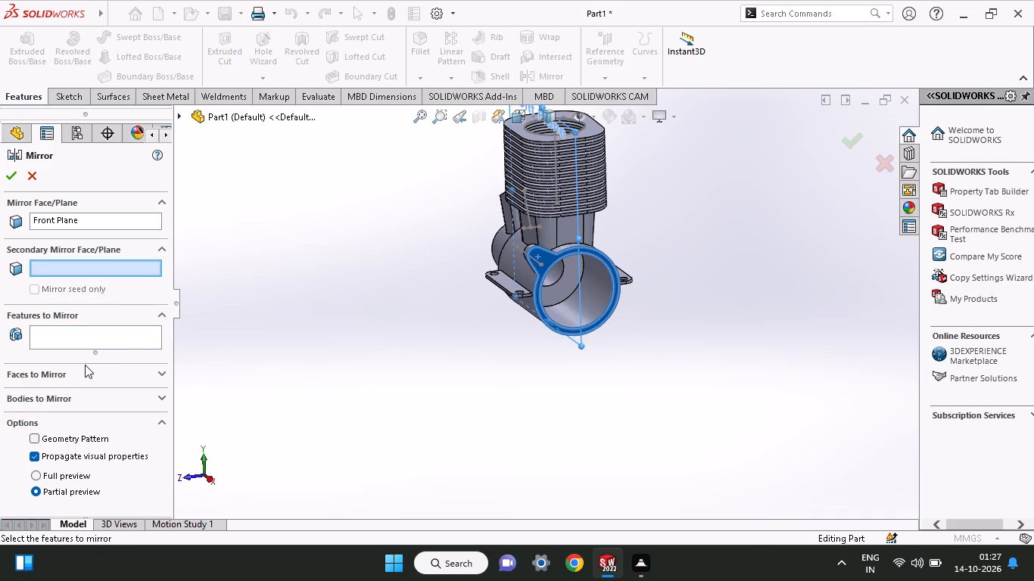
pyautogui.click(83, 399)
pyautogui.click(89, 381)
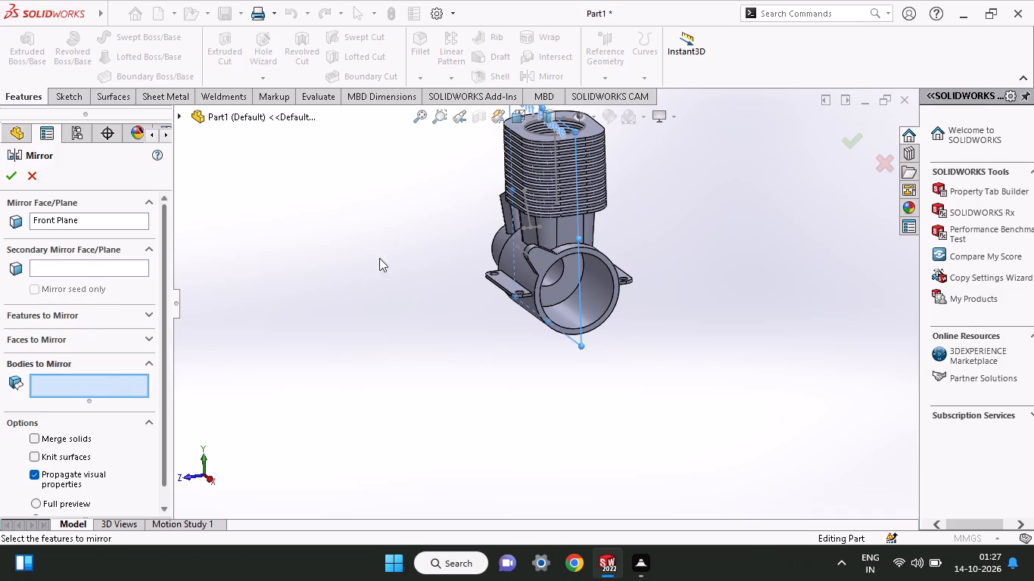
pyautogui.click(538, 263)
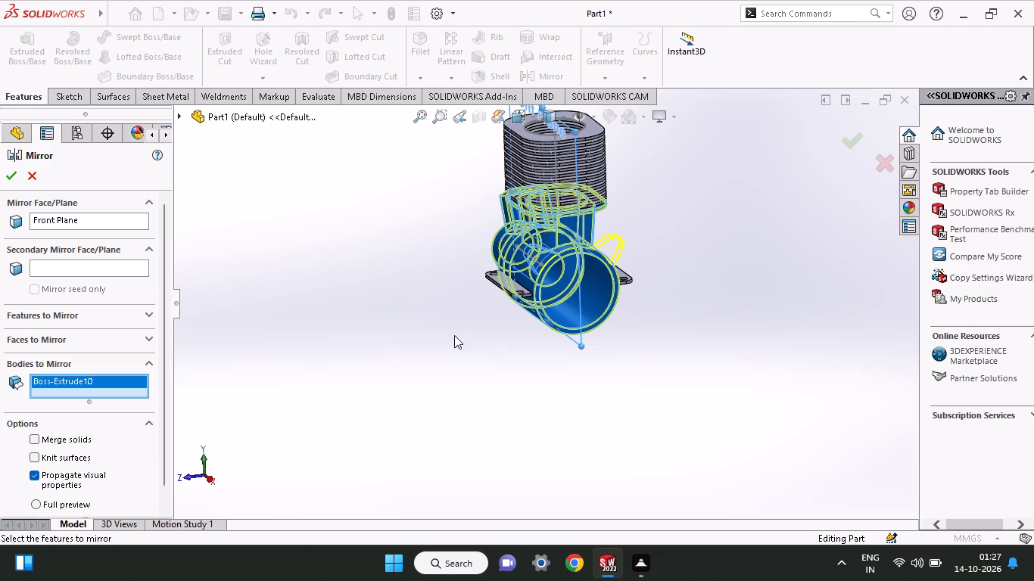
pyautogui.click(7, 184)
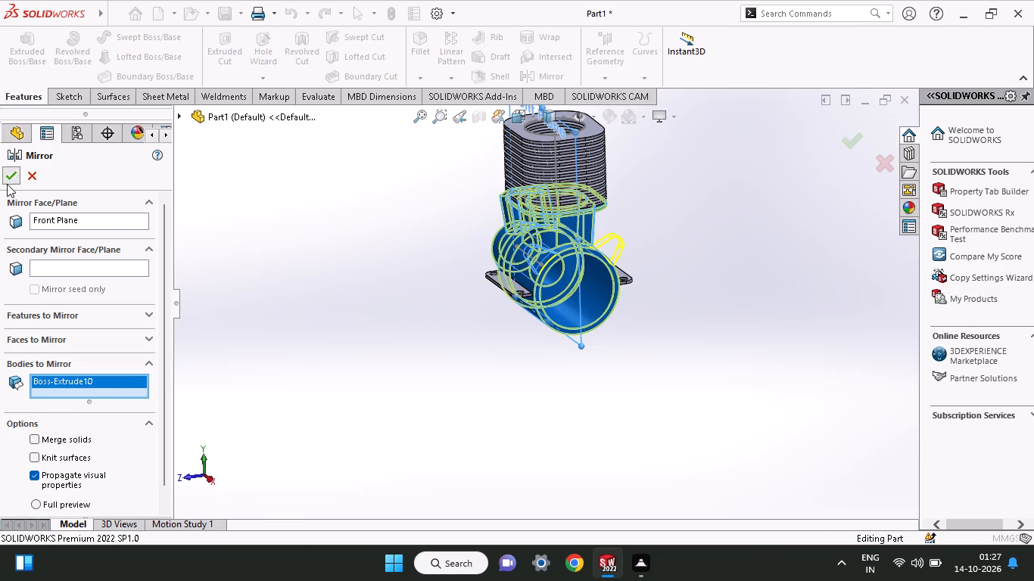
pyautogui.moveTo(437, 261); pyautogui.dragTo(269, 343, button='middle')
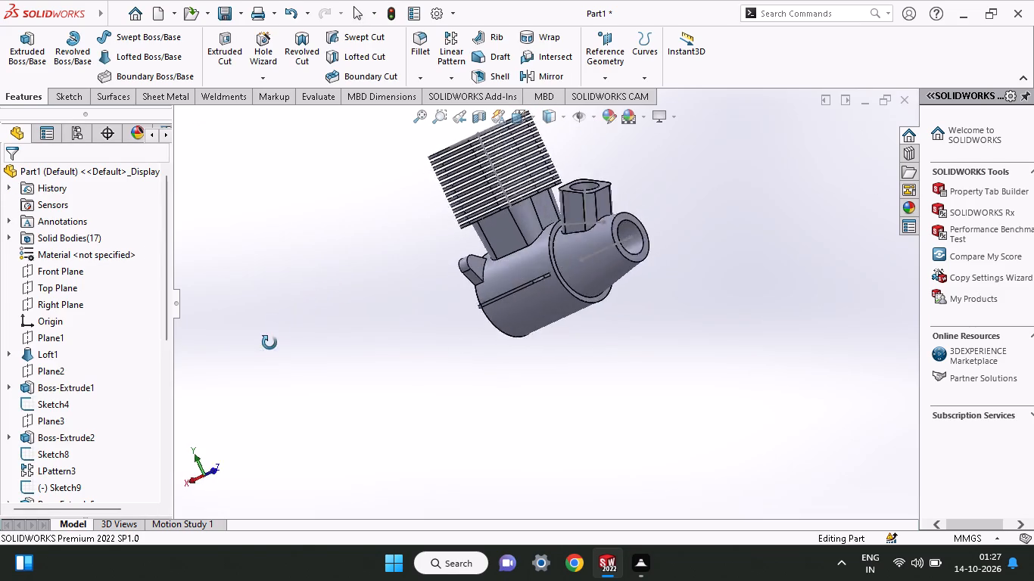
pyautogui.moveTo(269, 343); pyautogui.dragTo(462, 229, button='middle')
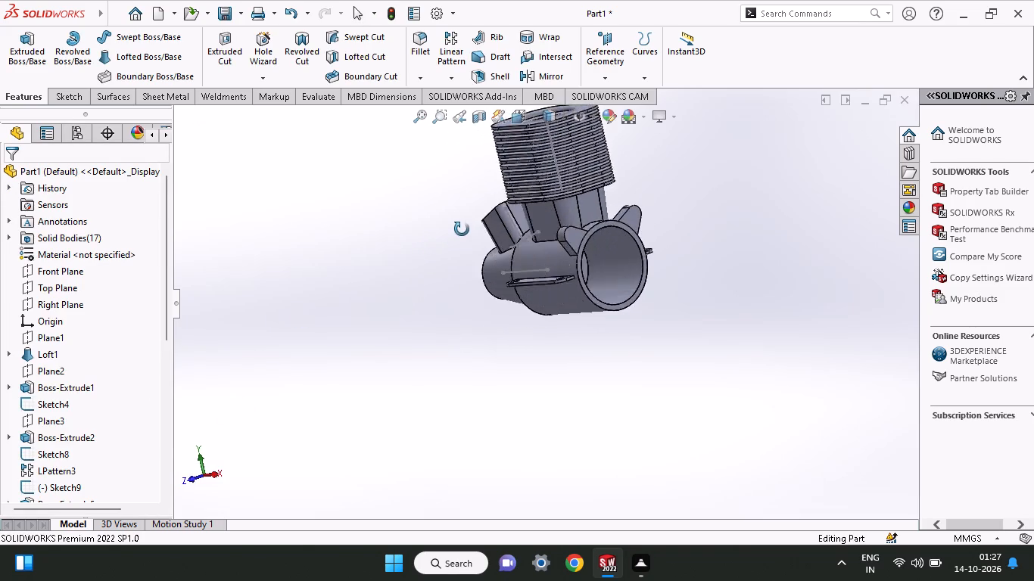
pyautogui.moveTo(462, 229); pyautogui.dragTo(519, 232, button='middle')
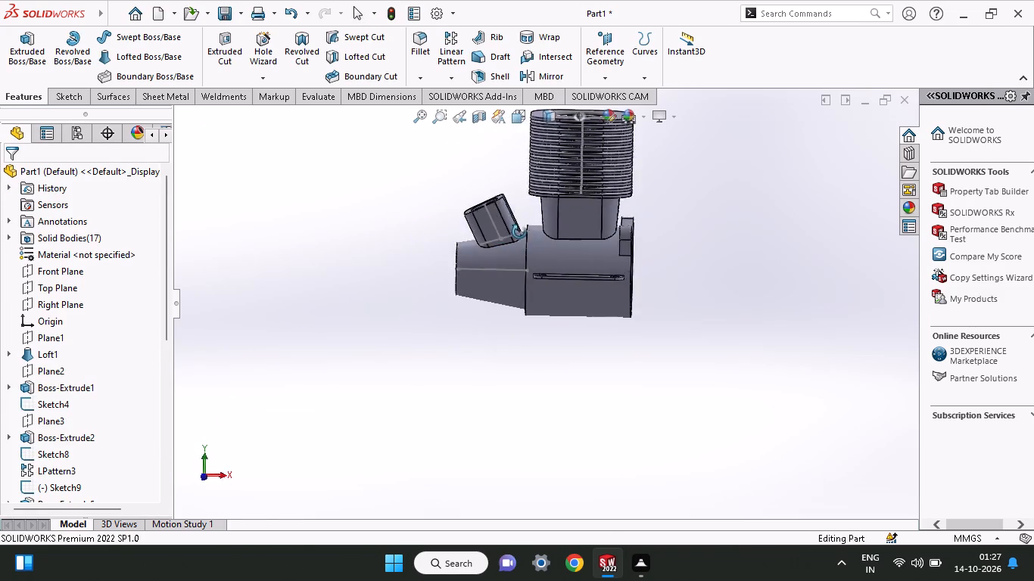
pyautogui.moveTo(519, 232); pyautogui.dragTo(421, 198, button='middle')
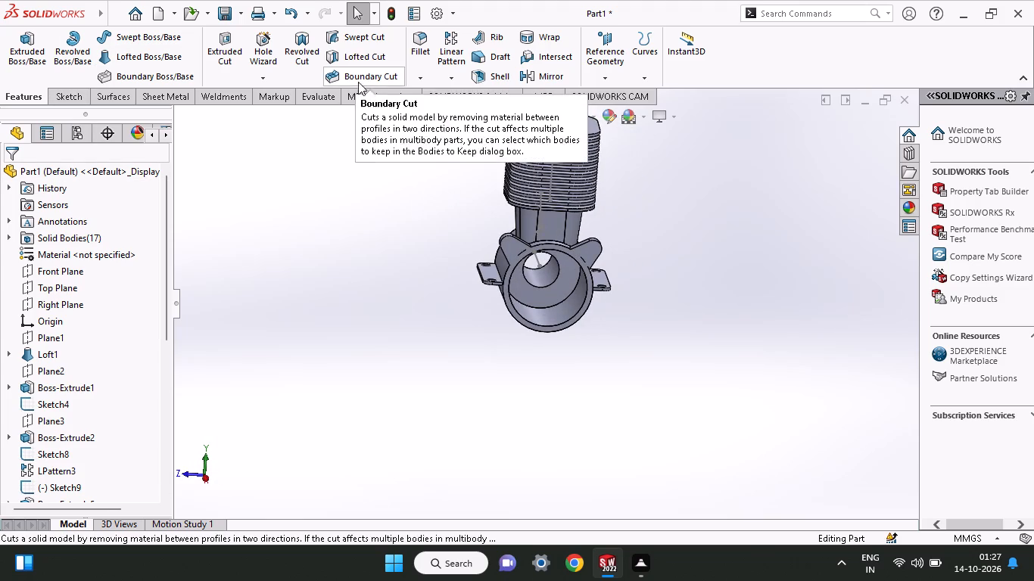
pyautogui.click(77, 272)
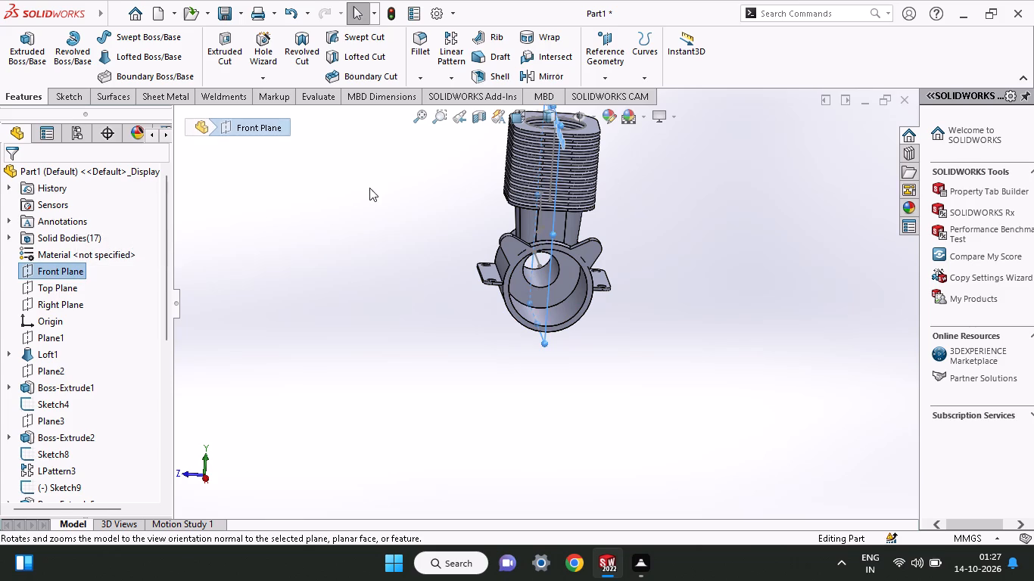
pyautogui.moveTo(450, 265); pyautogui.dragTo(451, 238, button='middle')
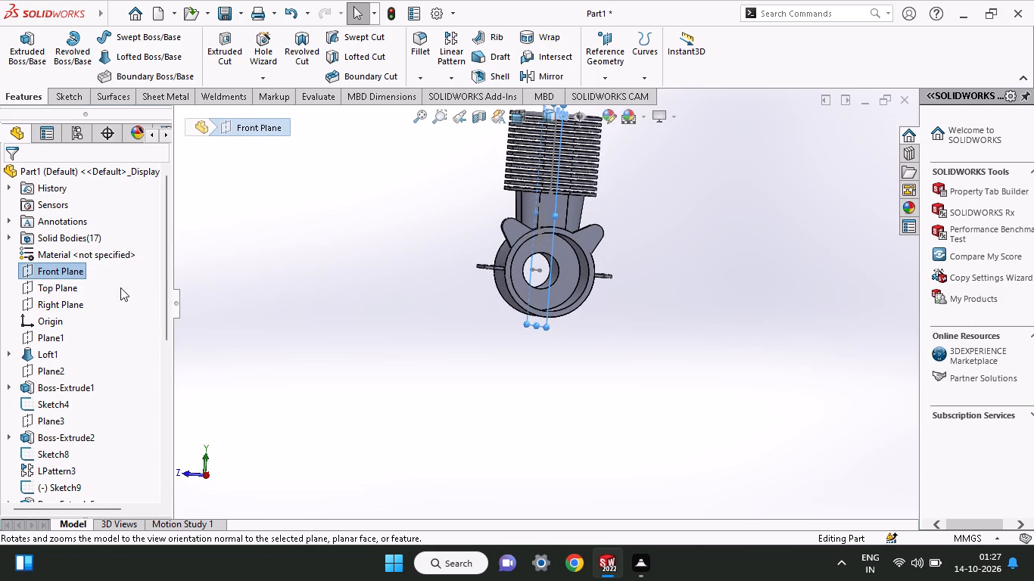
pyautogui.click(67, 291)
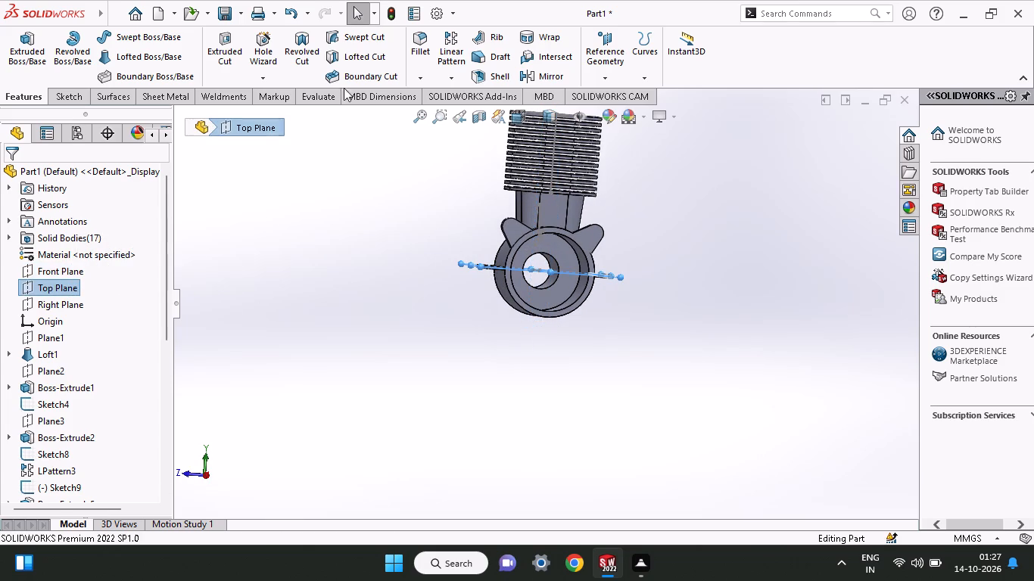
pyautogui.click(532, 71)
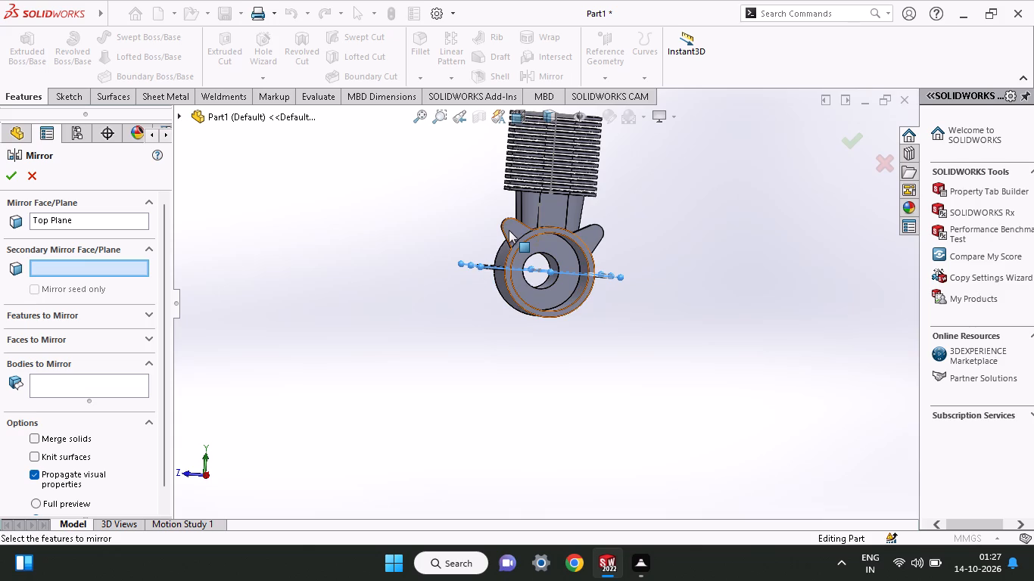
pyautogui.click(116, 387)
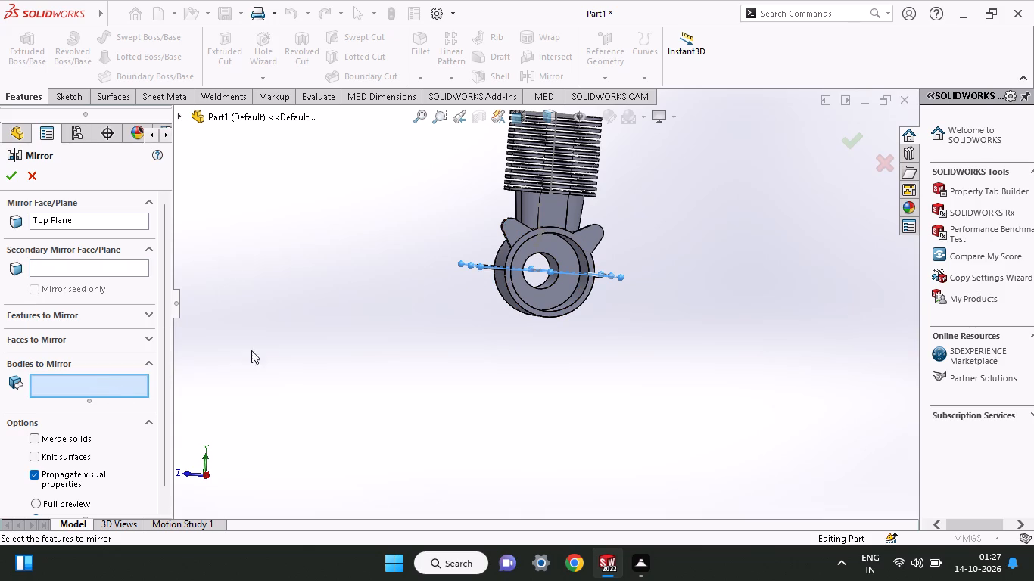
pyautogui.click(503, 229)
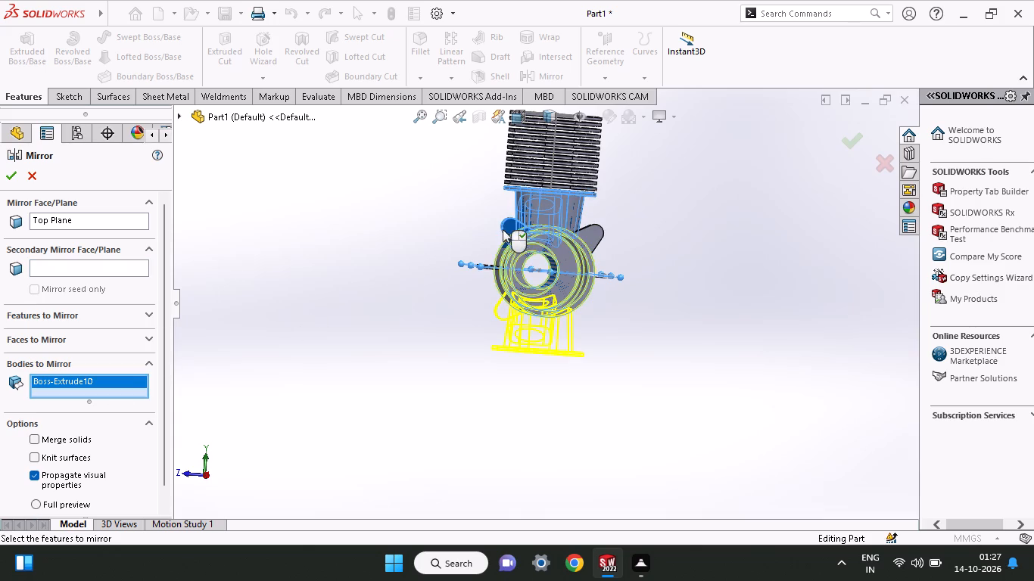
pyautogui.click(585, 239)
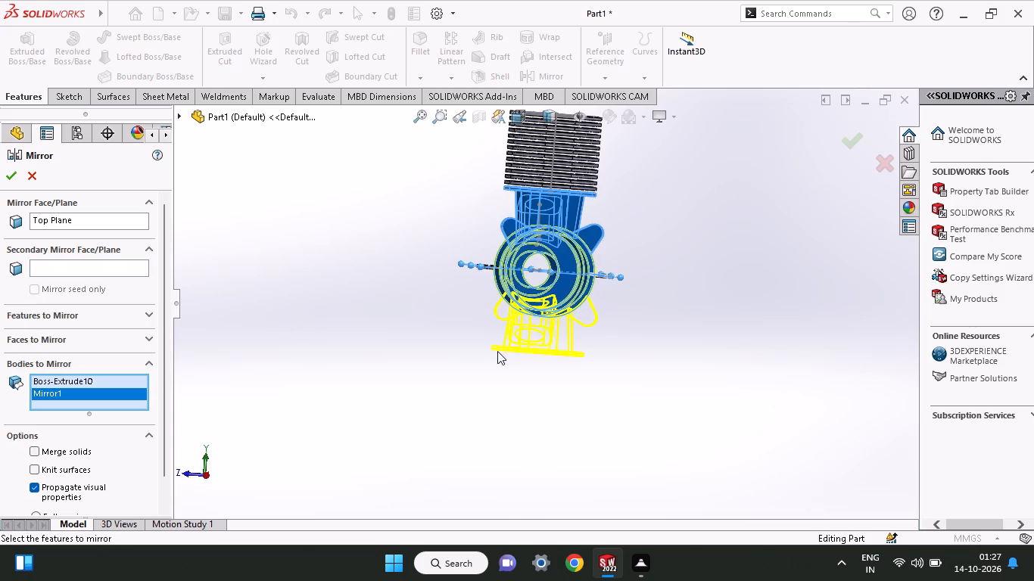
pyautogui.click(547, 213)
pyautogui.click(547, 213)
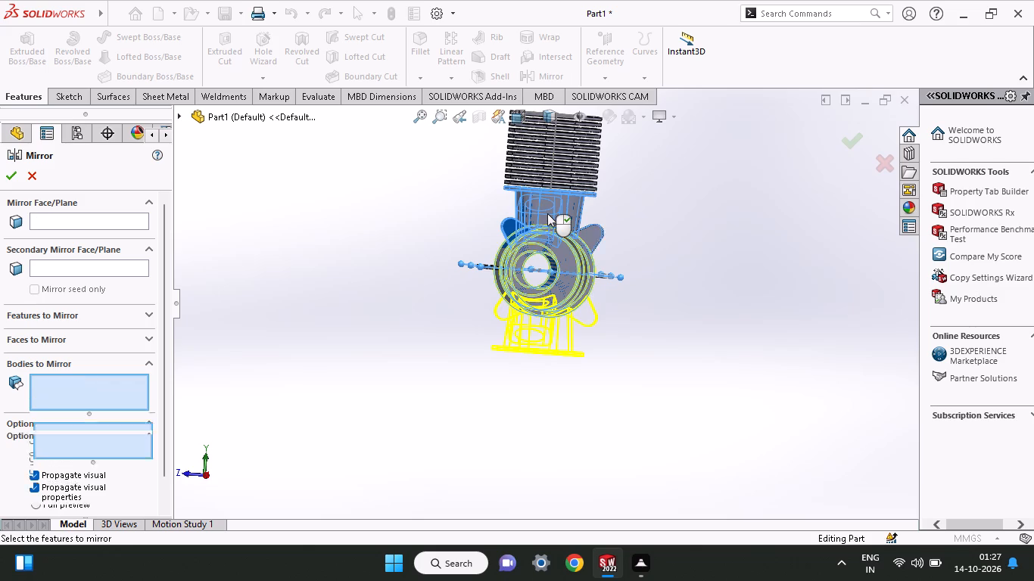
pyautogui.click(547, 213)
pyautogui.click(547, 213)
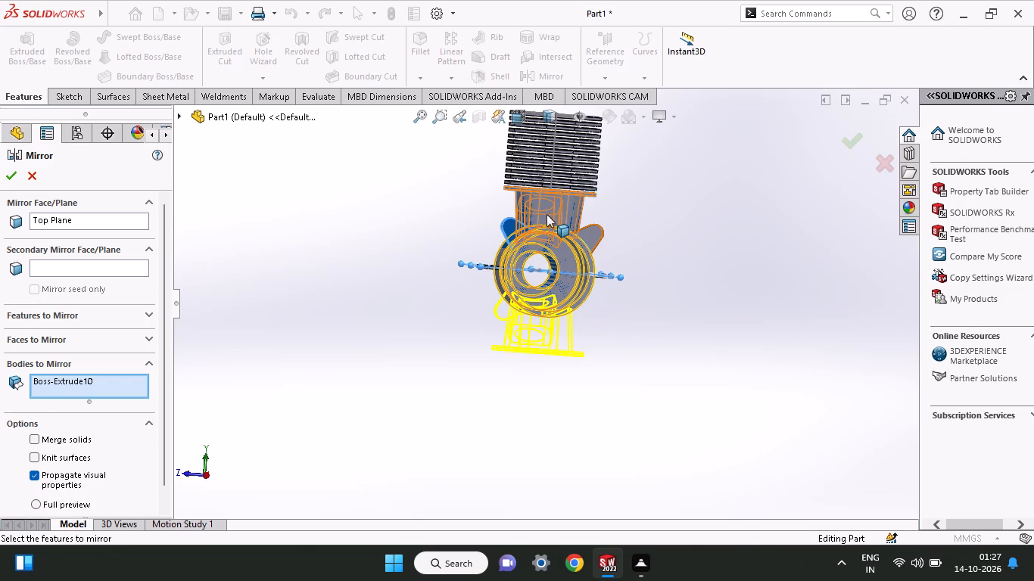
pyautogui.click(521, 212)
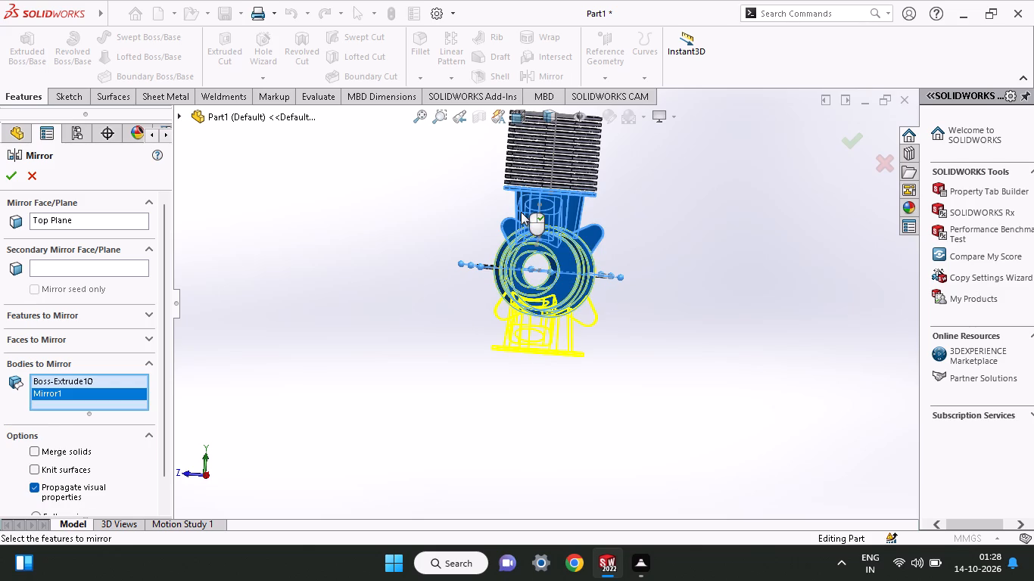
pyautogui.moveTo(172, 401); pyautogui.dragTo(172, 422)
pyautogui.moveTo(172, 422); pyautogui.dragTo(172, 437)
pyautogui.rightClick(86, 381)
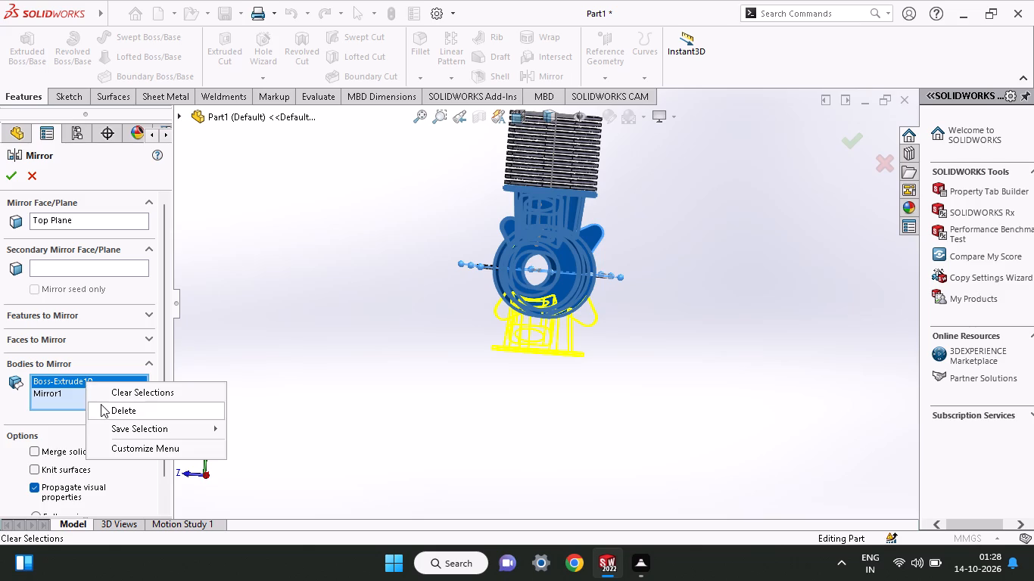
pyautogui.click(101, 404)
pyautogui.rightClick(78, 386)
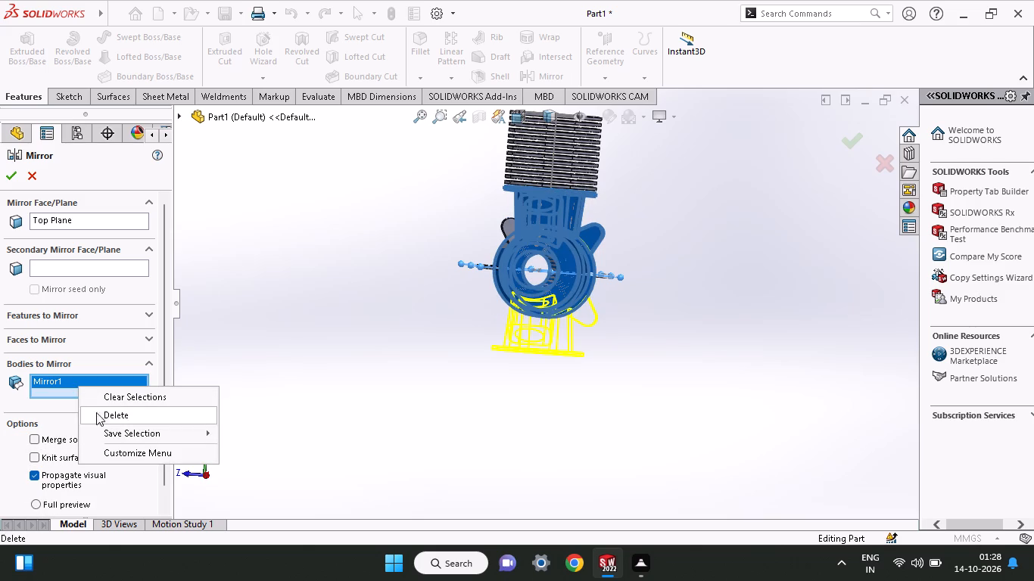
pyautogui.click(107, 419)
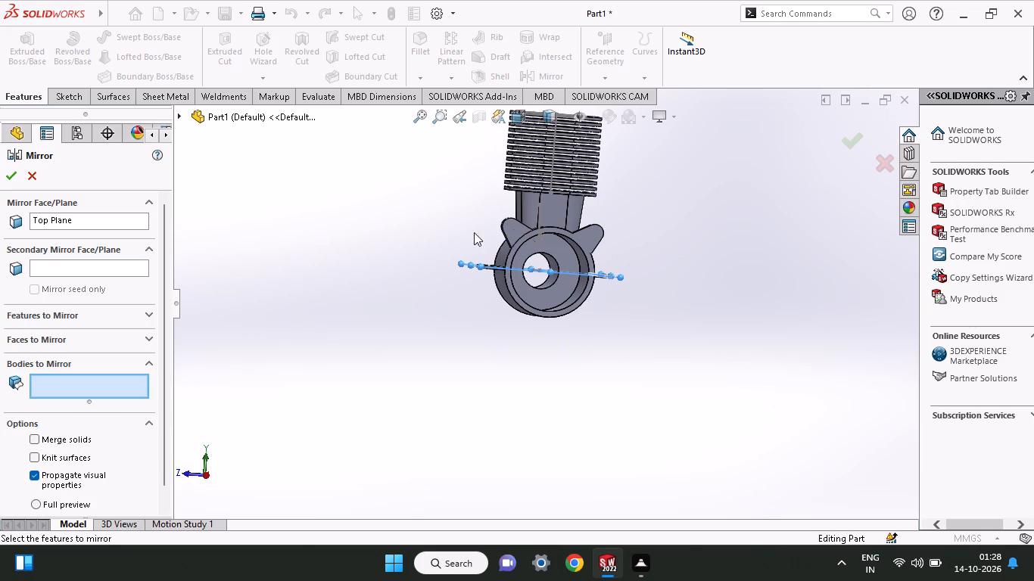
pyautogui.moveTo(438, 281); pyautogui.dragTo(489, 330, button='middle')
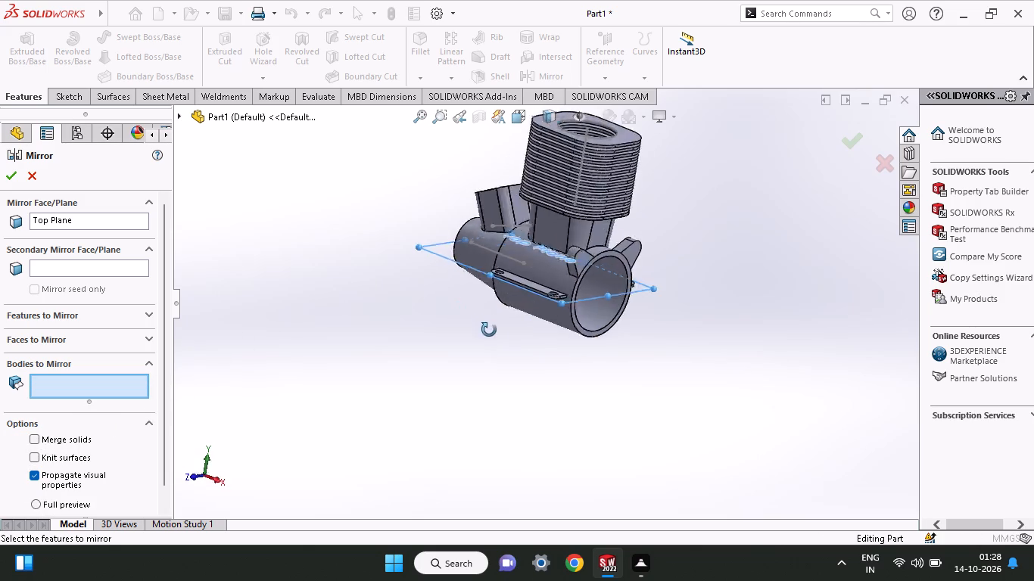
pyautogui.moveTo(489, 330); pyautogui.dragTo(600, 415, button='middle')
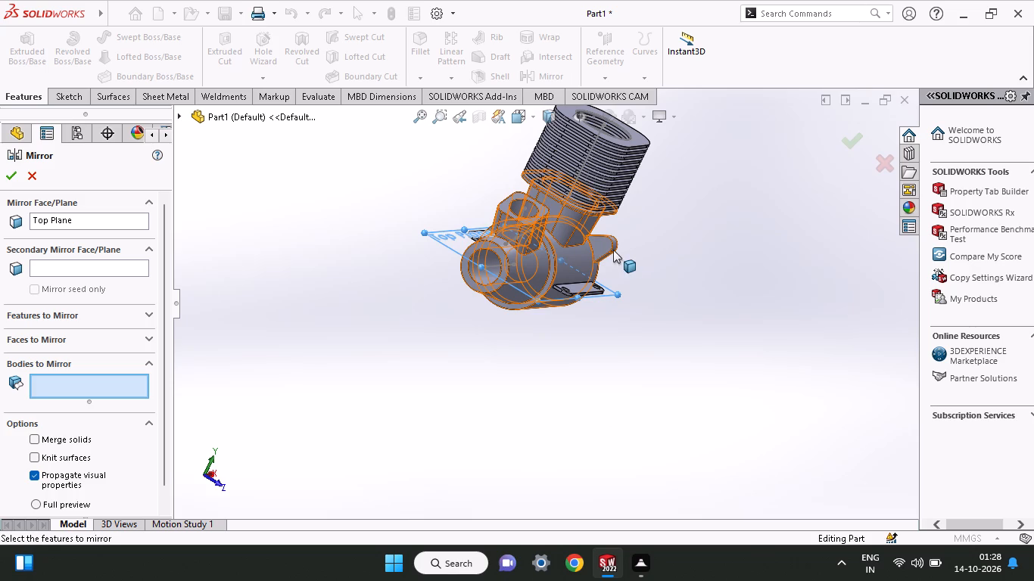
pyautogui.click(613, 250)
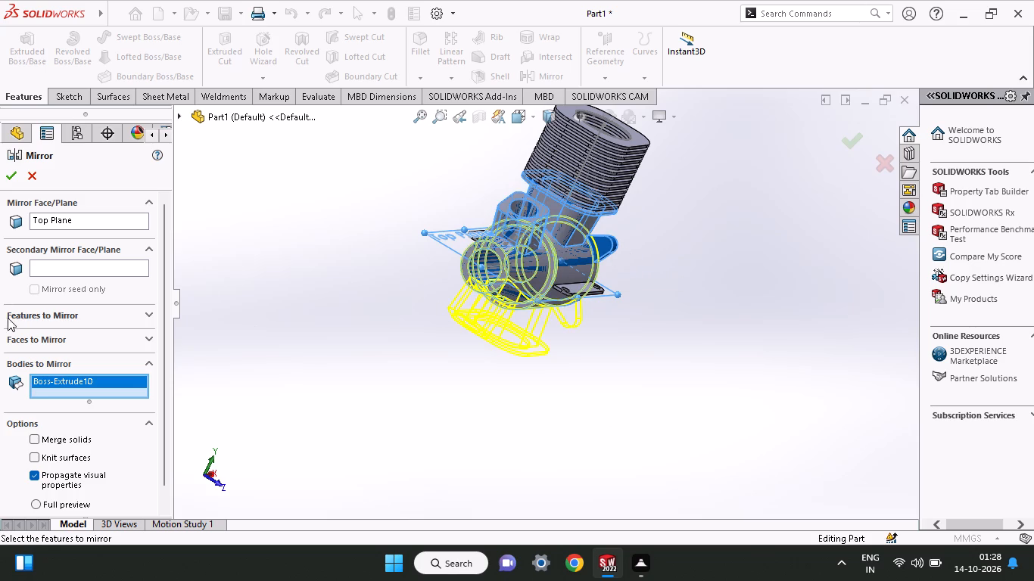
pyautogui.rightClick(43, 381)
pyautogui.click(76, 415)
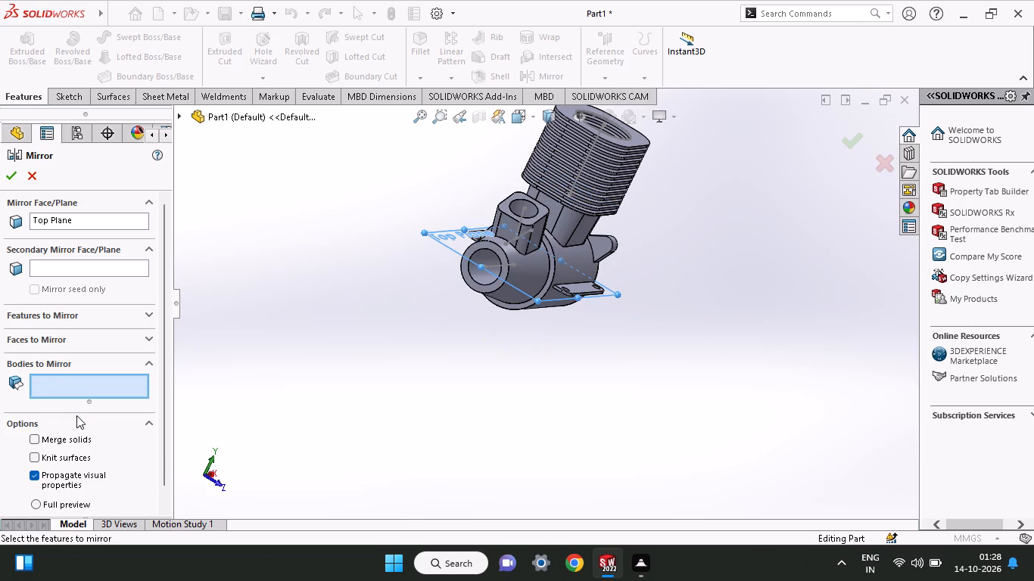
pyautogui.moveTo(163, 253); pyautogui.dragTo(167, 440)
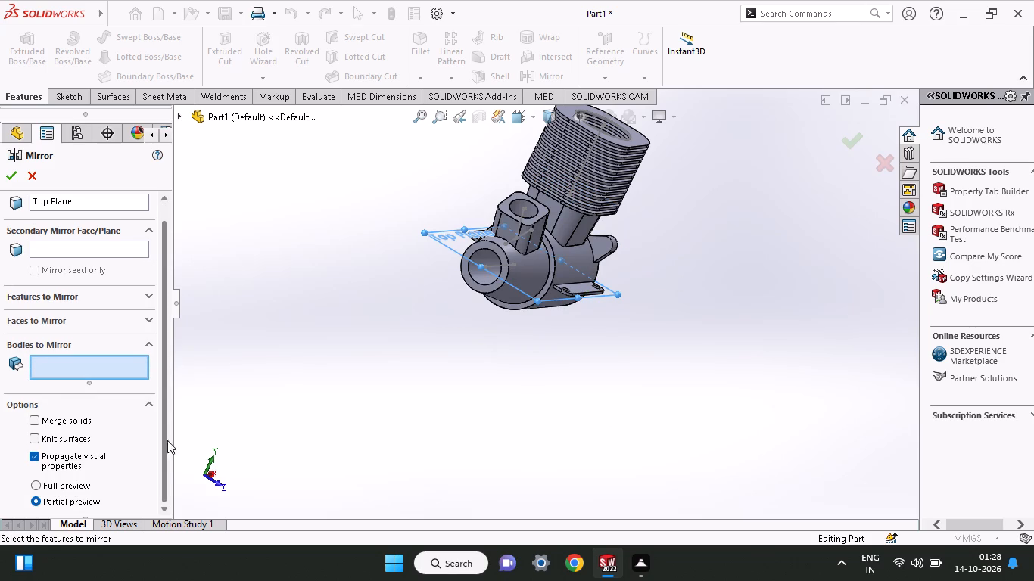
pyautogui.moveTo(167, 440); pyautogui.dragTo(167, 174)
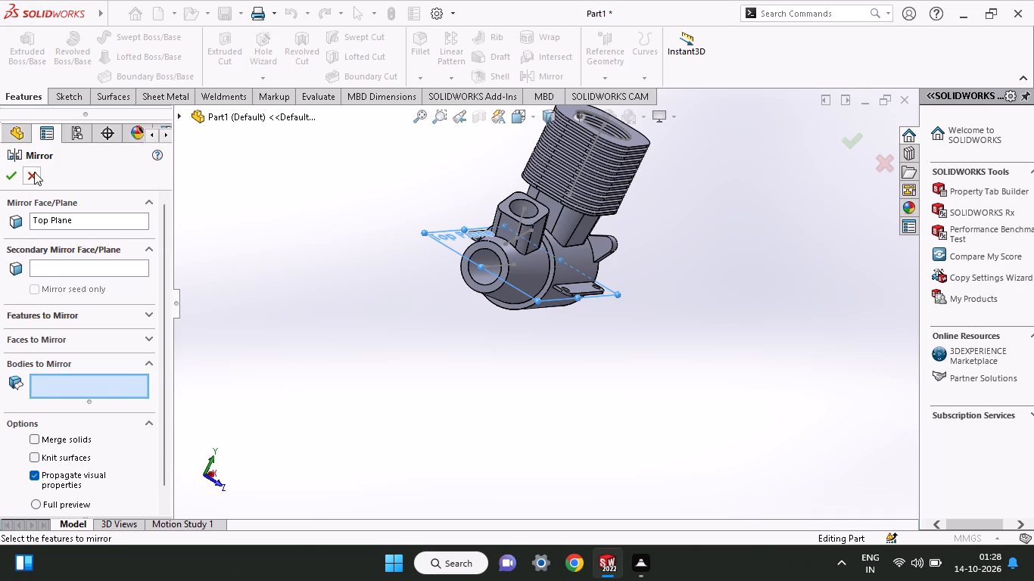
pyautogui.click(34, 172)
# Mirror the original lug's extrusion feature, Boss-Extrude10, about the Front Plane with the Top Plane as secondary mirror plane.
pyautogui.moveTo(168, 321); pyautogui.dragTo(171, 330)
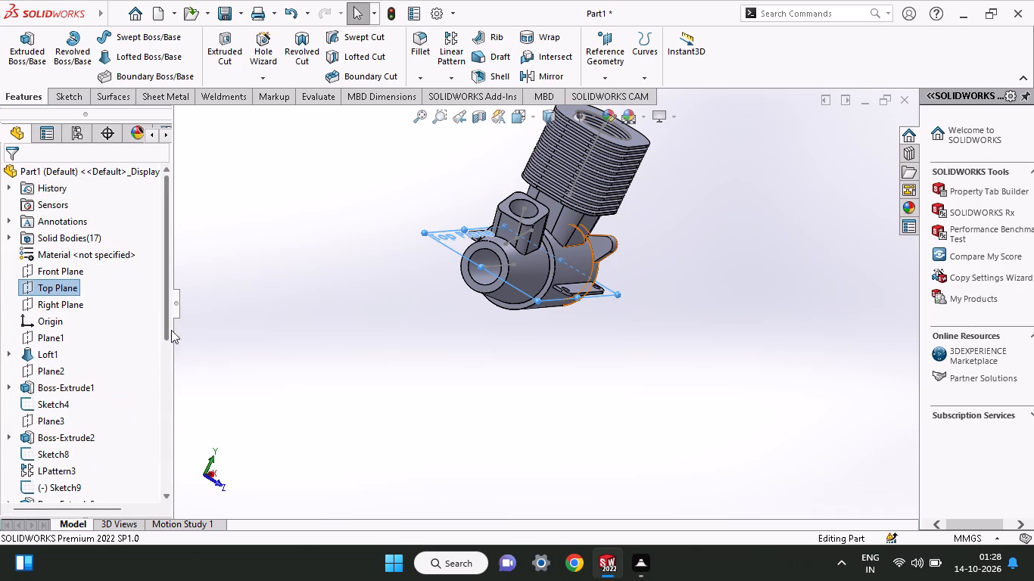
pyautogui.moveTo(171, 330); pyautogui.dragTo(171, 489)
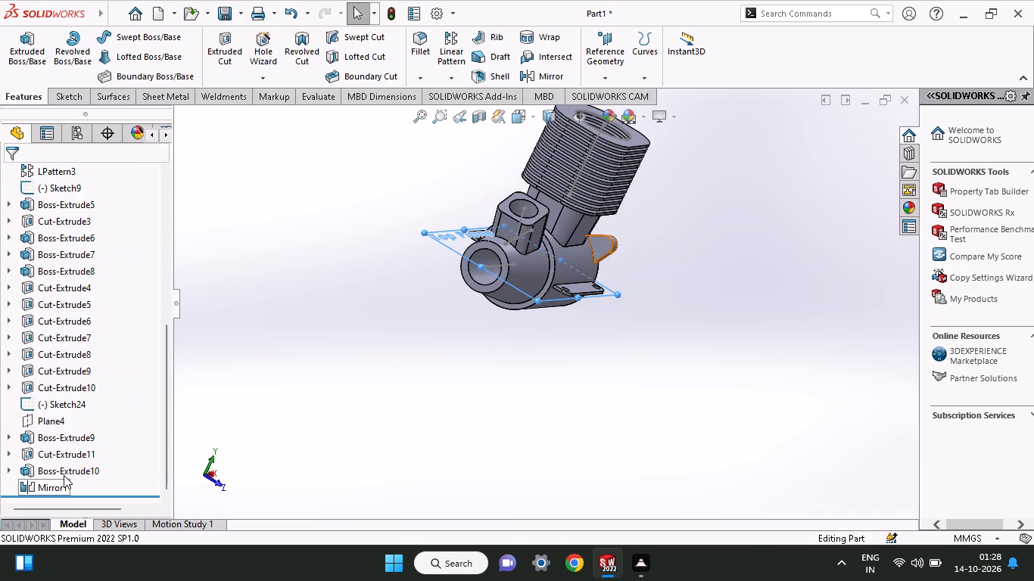
pyautogui.click(64, 475)
pyautogui.moveTo(378, 370); pyautogui.dragTo(287, 408, button='middle')
pyautogui.scroll(1, 344, 390)
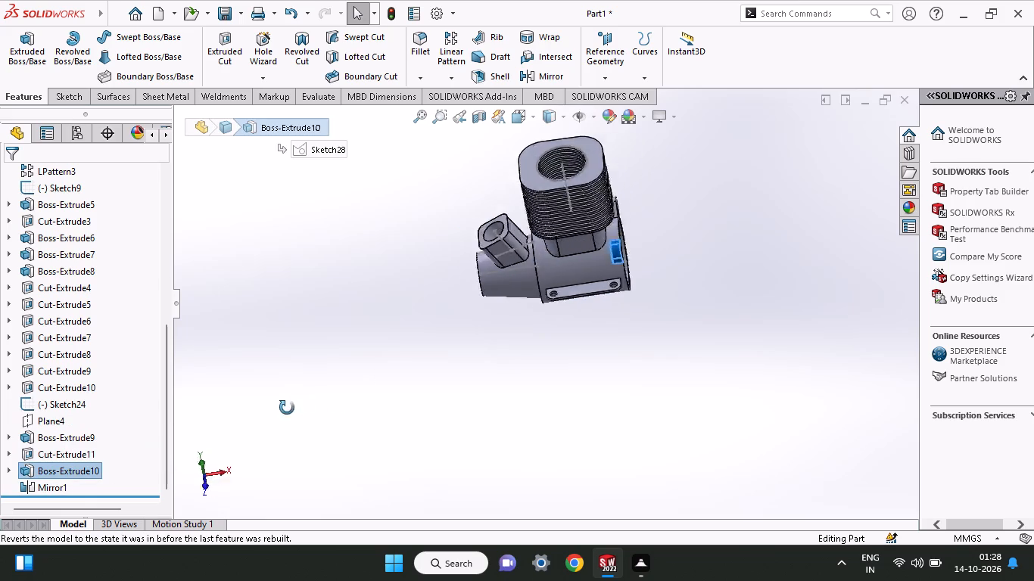
pyautogui.moveTo(287, 408); pyautogui.dragTo(282, 381, button='middle')
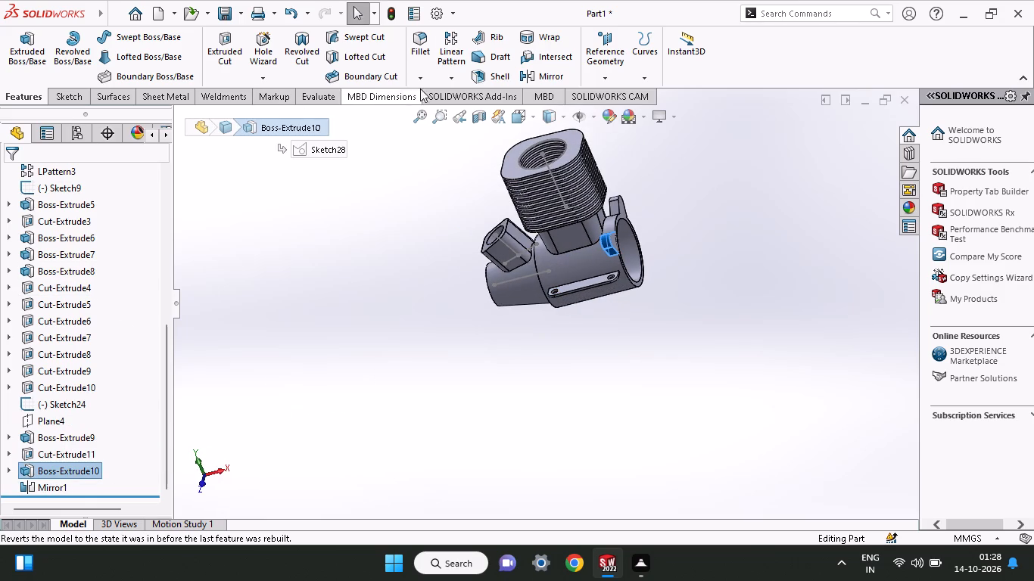
pyautogui.click(553, 76)
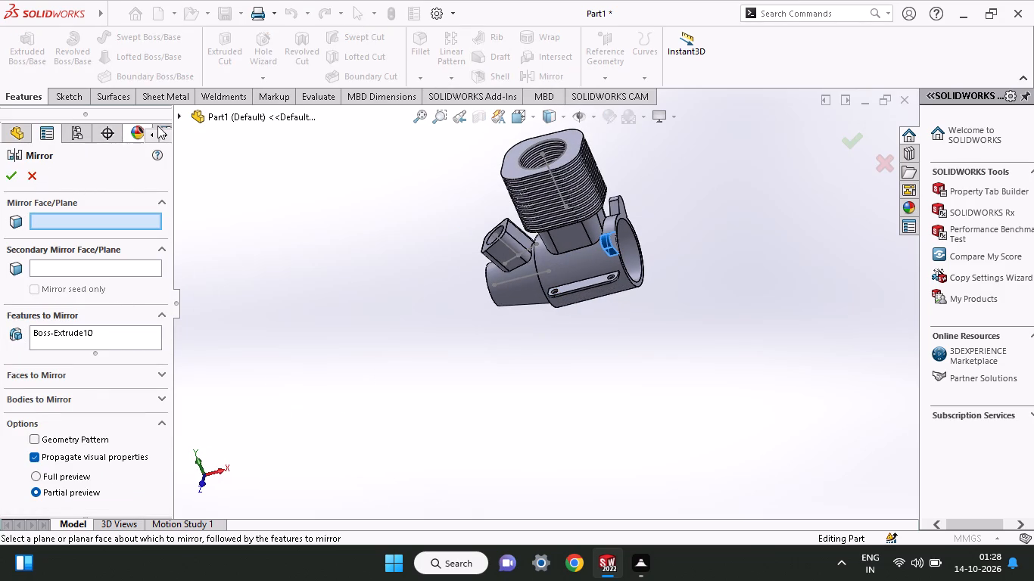
pyautogui.click(179, 113)
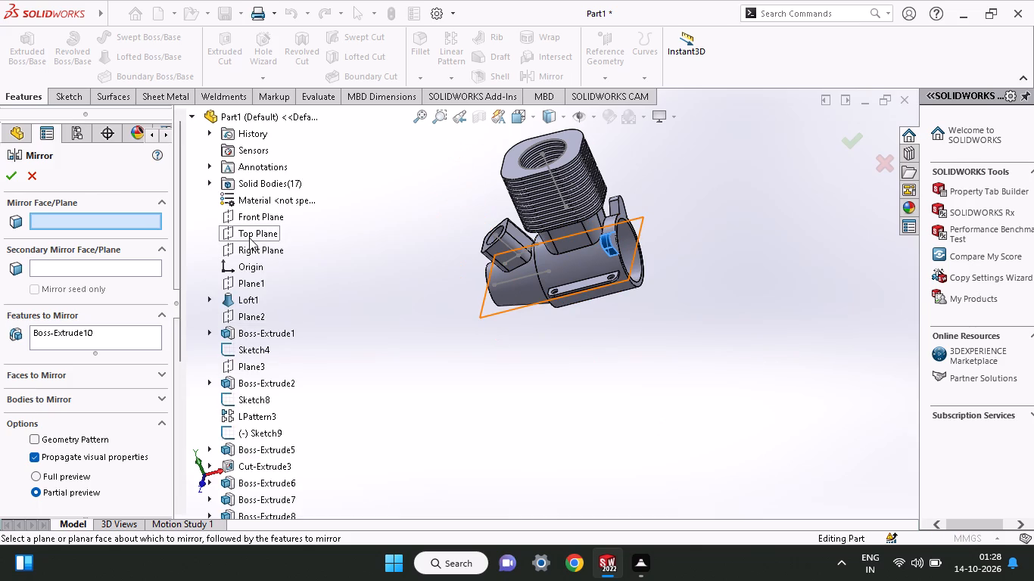
pyautogui.click(251, 216)
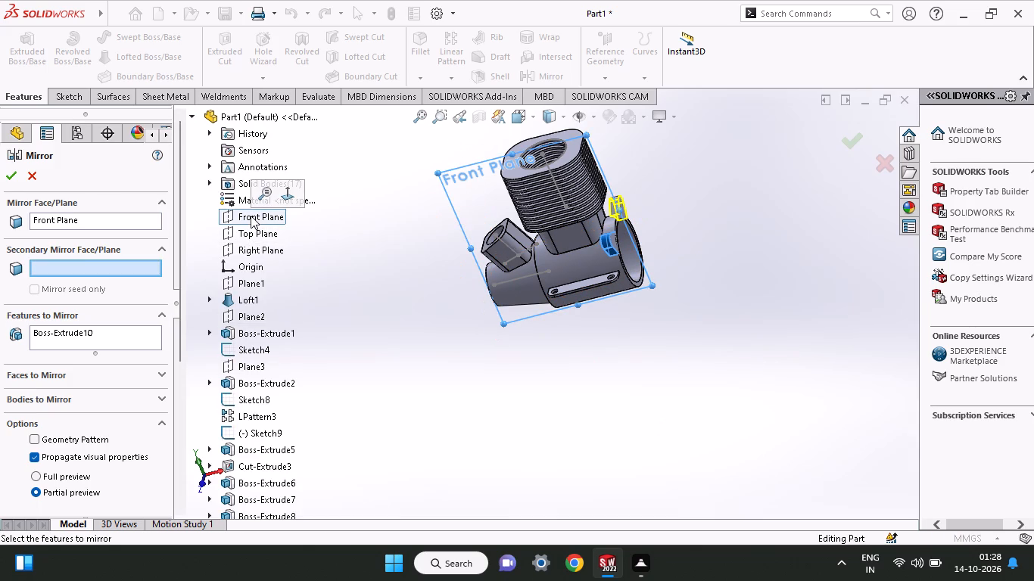
pyautogui.moveTo(326, 322); pyautogui.dragTo(325, 322, button='middle')
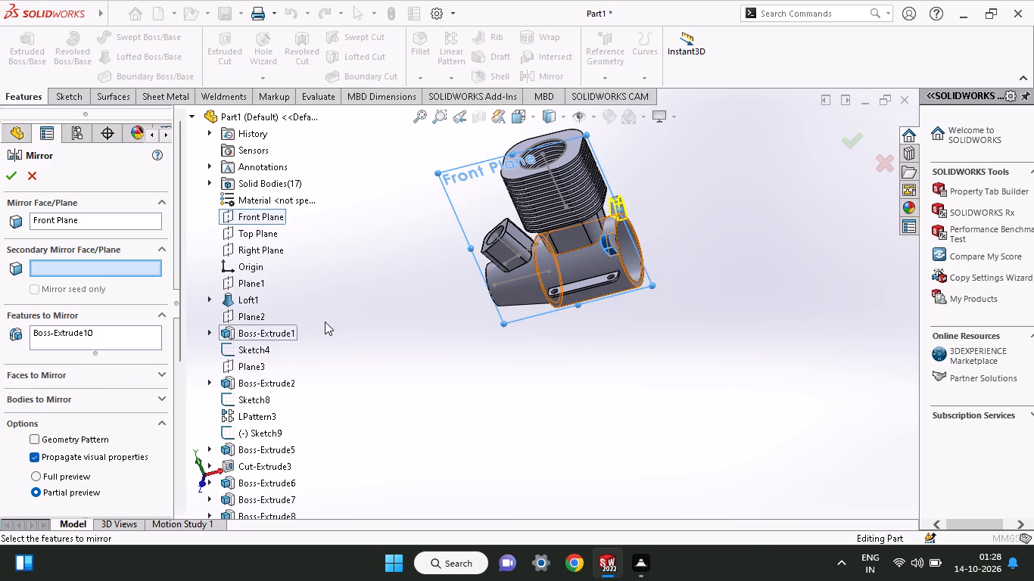
pyautogui.moveTo(325, 322); pyautogui.dragTo(261, 424, button='middle')
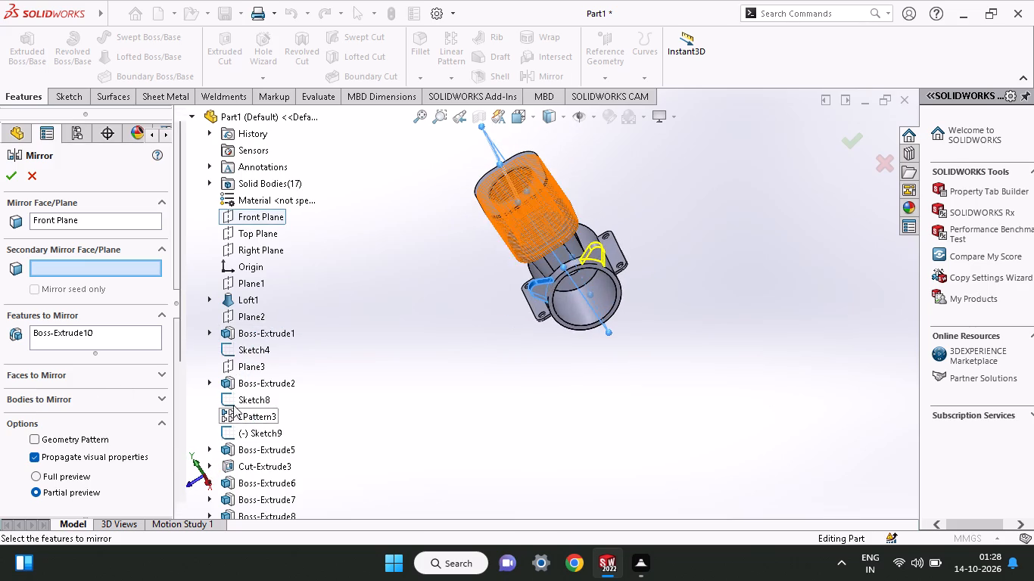
pyautogui.click(260, 235)
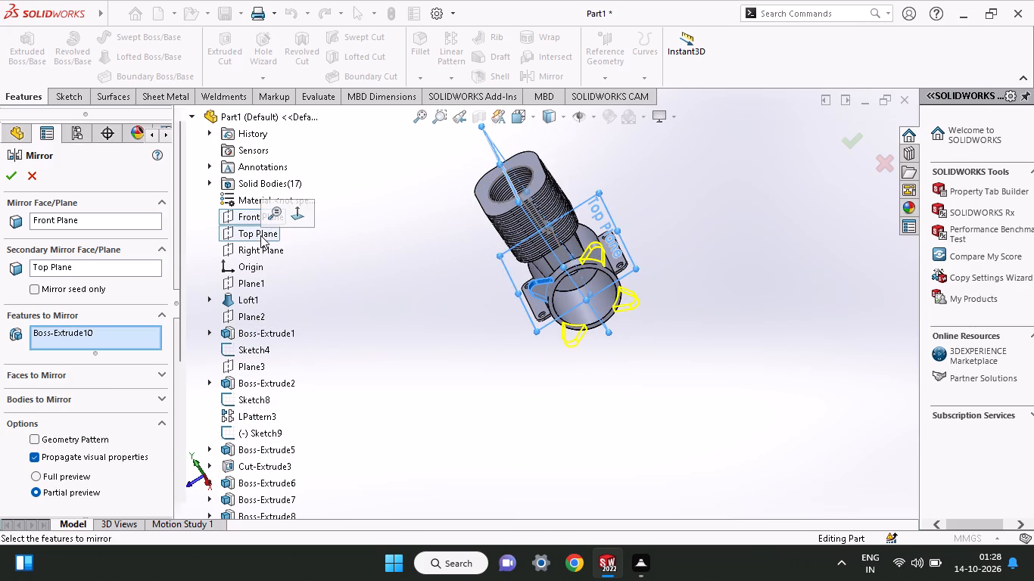
pyautogui.click(14, 180)
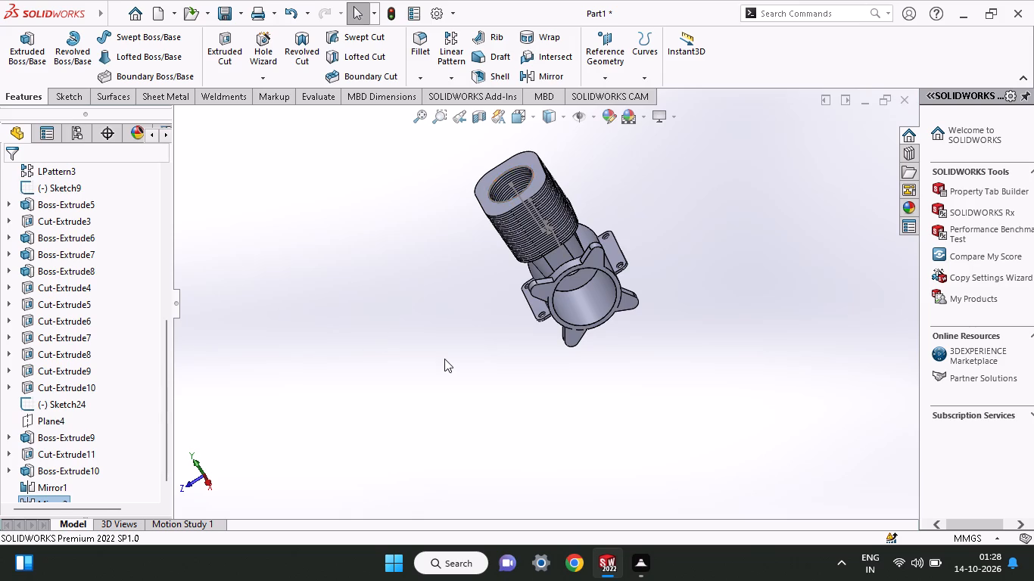
pyautogui.moveTo(444, 359); pyautogui.dragTo(580, 291, button='middle')
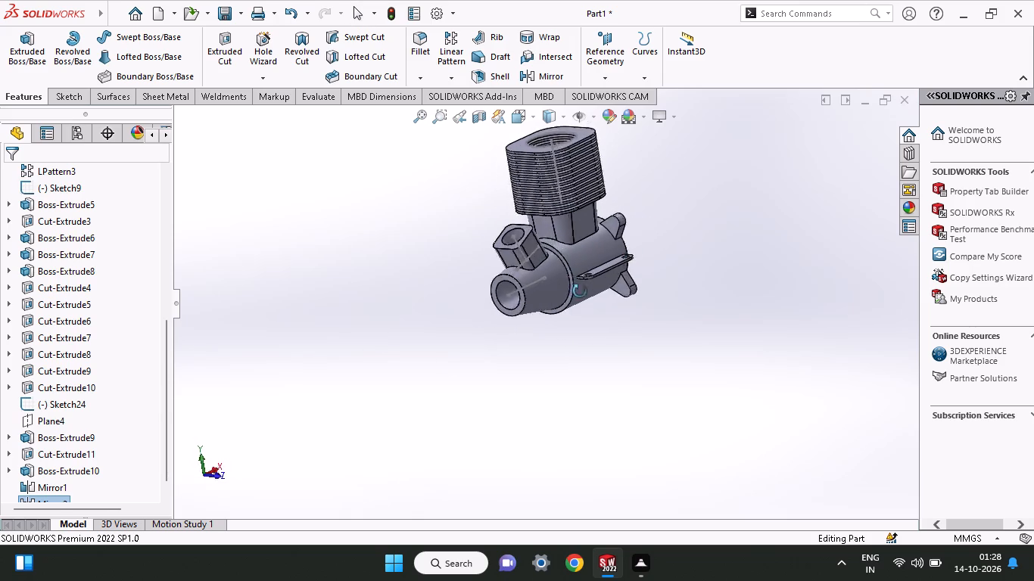
# Start a sketch on the cylinder's open-end lug face and draw a circle about 3.24 mm in diameter, centred on the upper-right lug's rounded tip.
pyautogui.moveTo(580, 291); pyautogui.dragTo(317, 576, button='middle')
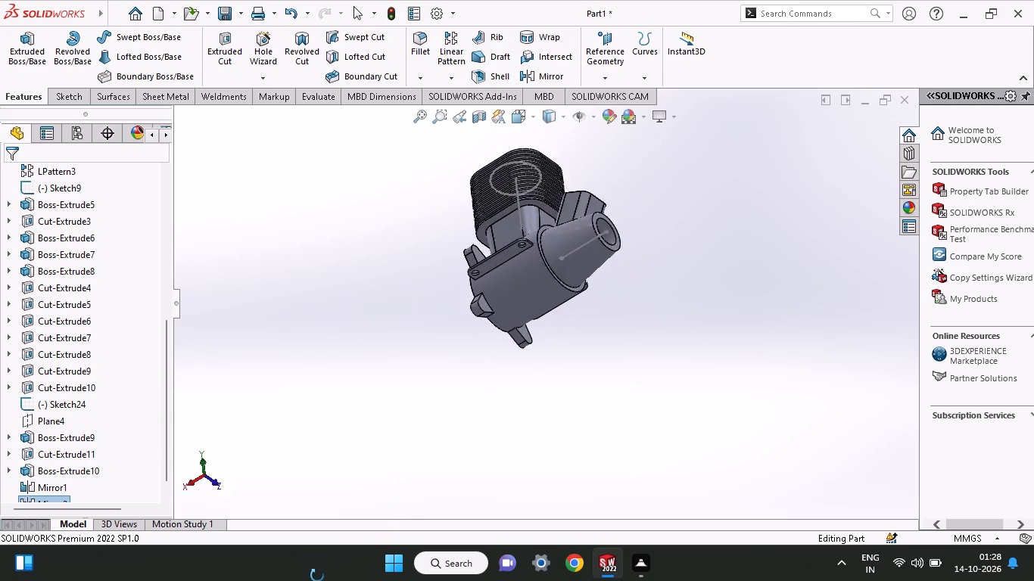
pyautogui.moveTo(317, 576); pyautogui.dragTo(313, 577, button='middle')
pyautogui.moveTo(428, 286); pyautogui.dragTo(502, 389, button='middle')
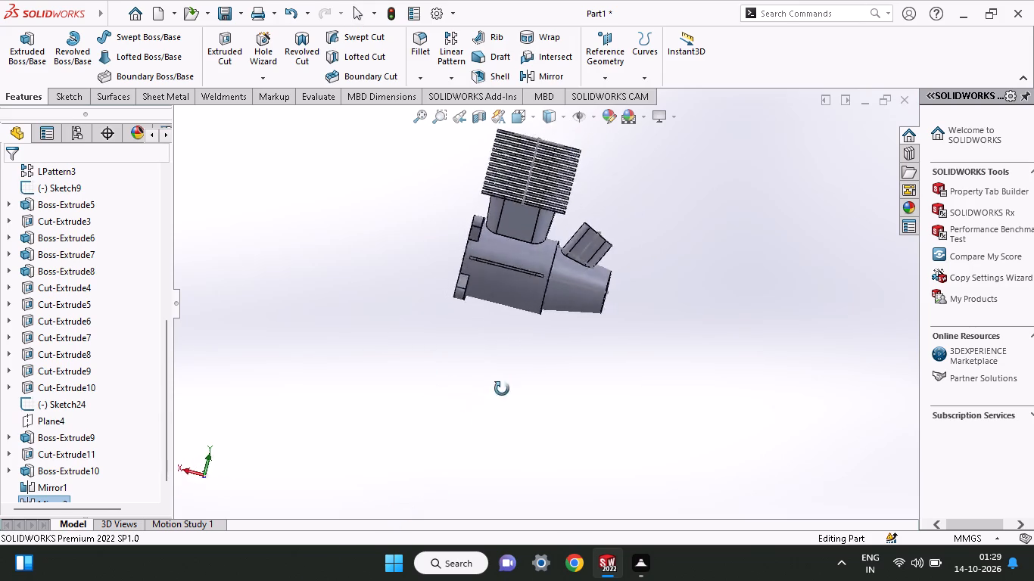
pyautogui.moveTo(502, 389); pyautogui.dragTo(551, 458, button='middle')
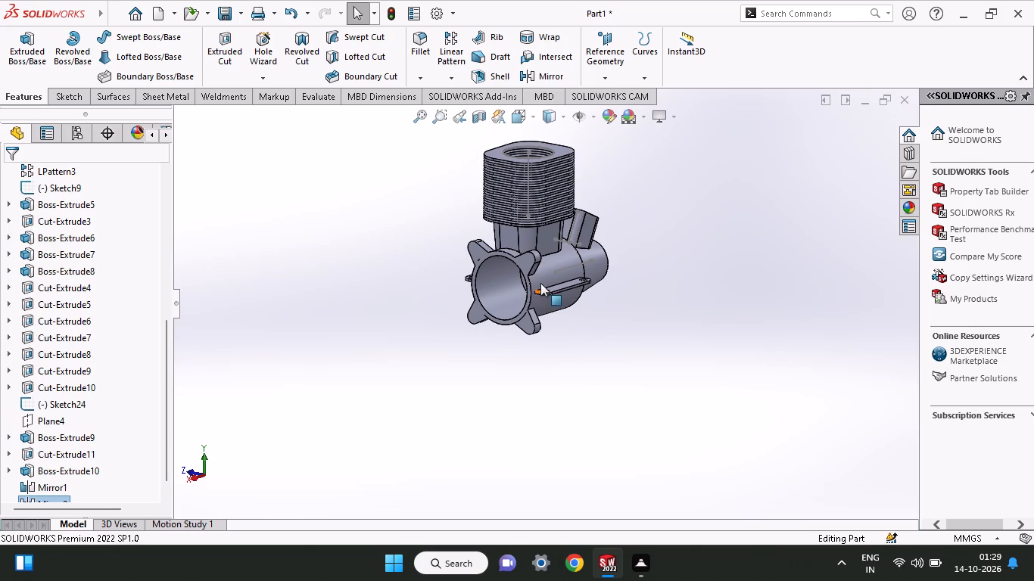
pyautogui.click(522, 261)
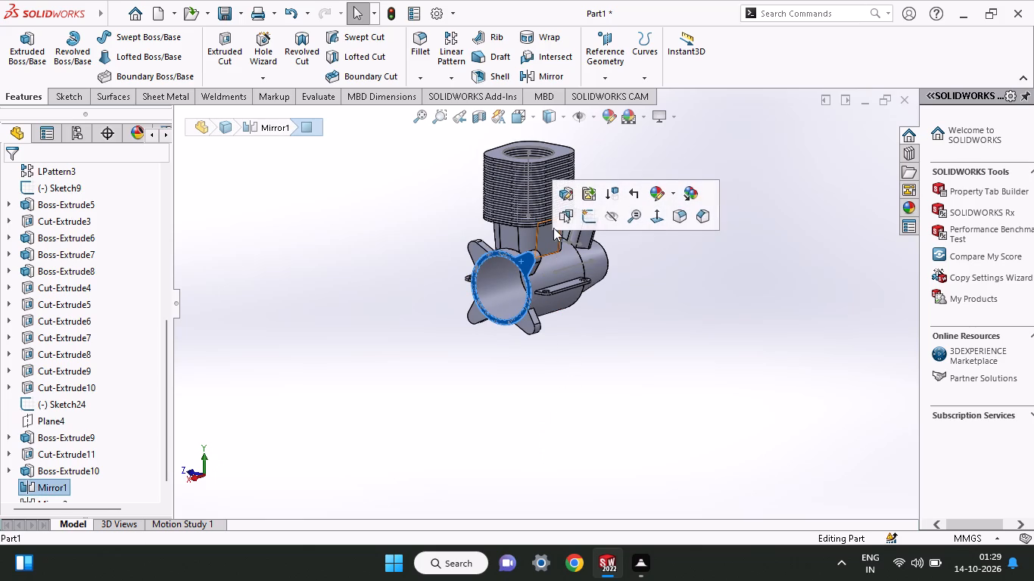
pyautogui.click(595, 218)
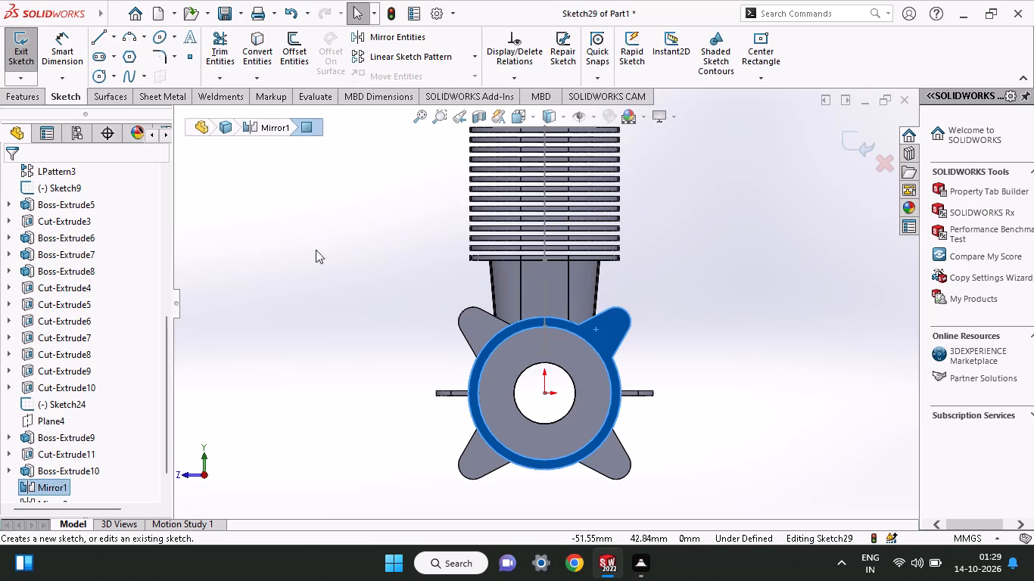
pyautogui.click(98, 71)
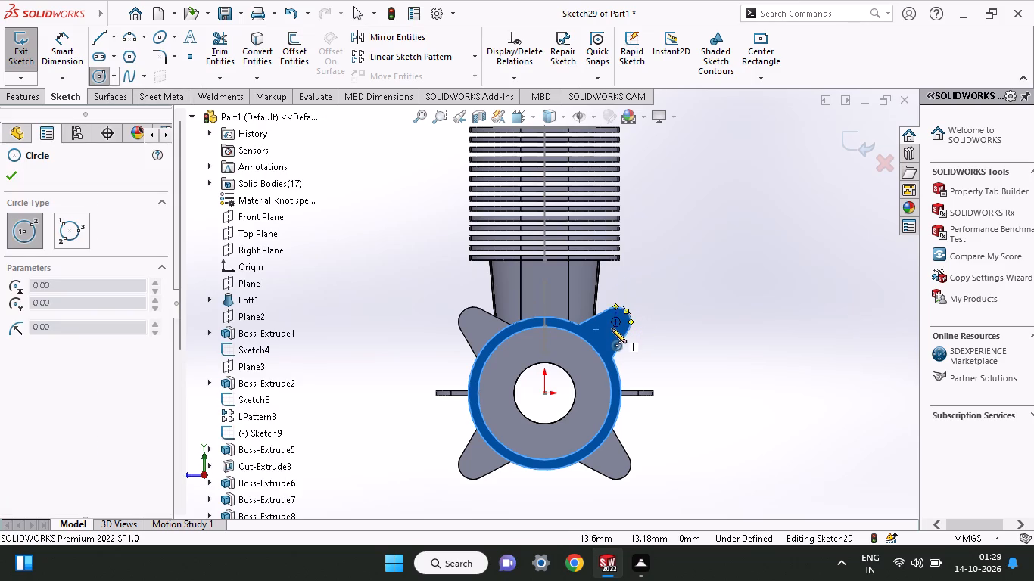
pyautogui.click(617, 322)
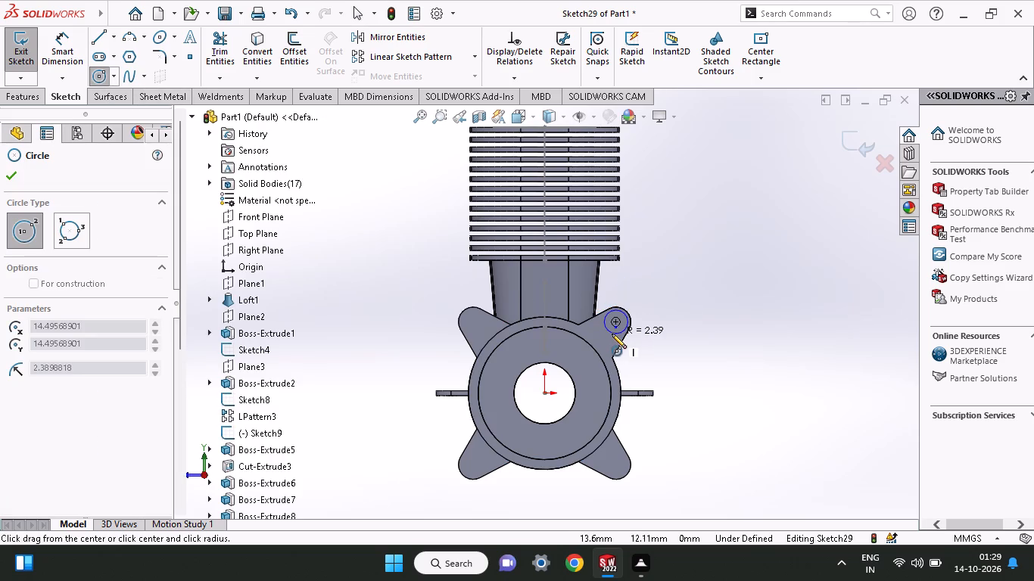
pyautogui.click(612, 330)
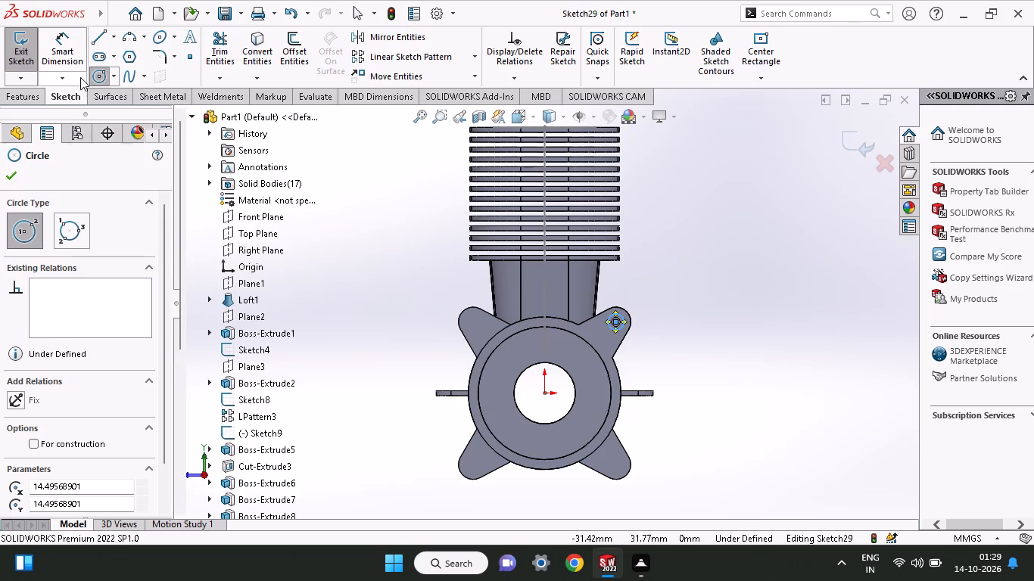
# Dimension the circle on the upper-right lug with a diameter of 3 mm.
pyautogui.click(72, 52)
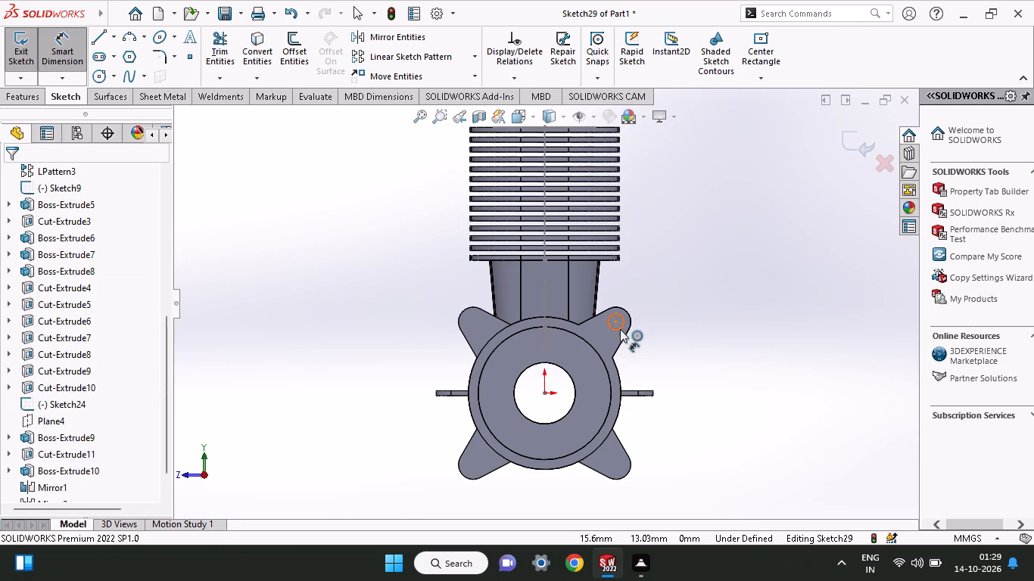
pyautogui.click(620, 329)
pyautogui.click(649, 326)
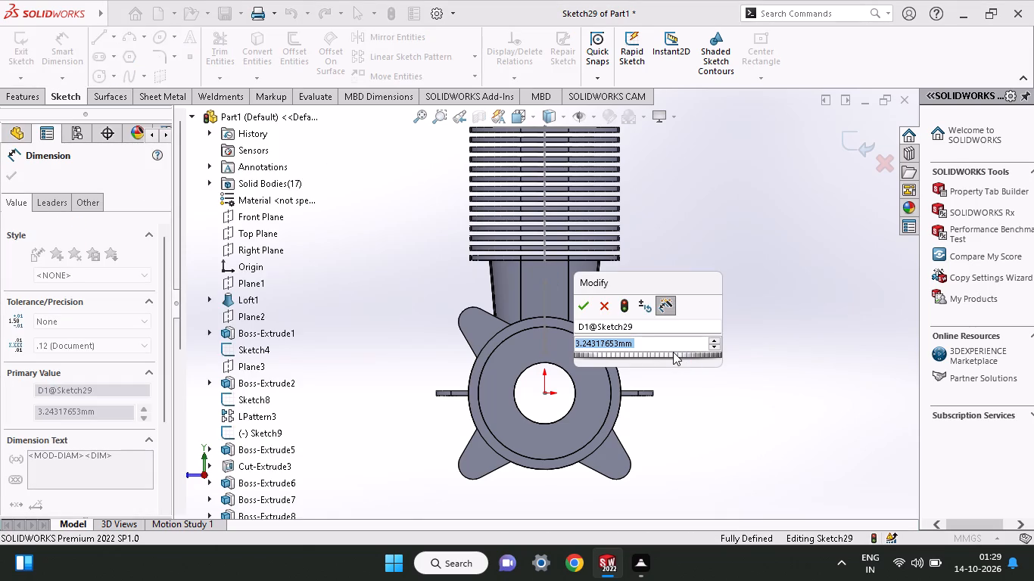
pyautogui.press('3')
pyautogui.press('Return')
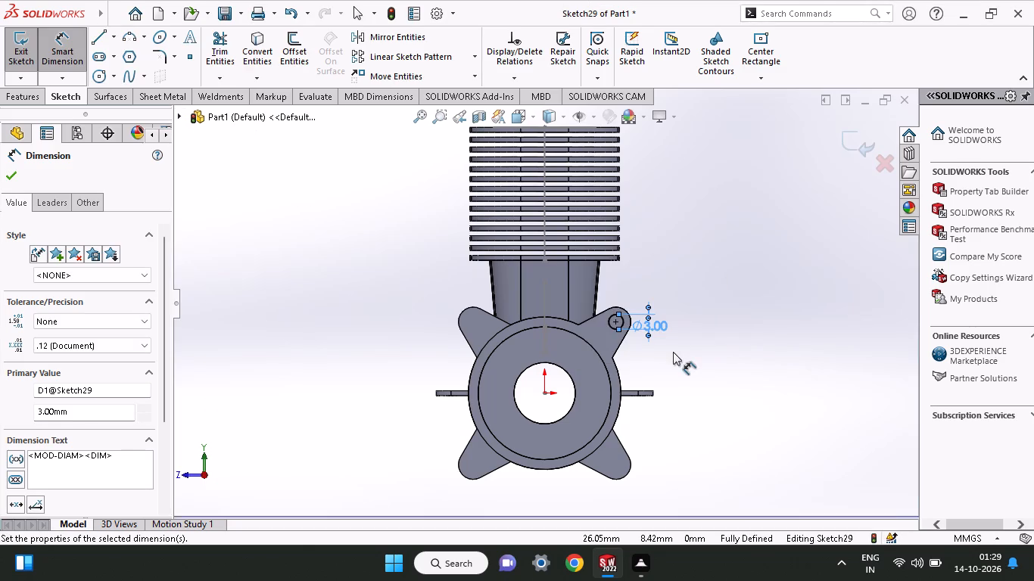
# Sketch a second small circle centred on the rounded tip of the upper-left lug.
pyautogui.scroll(-1, 146, 99)
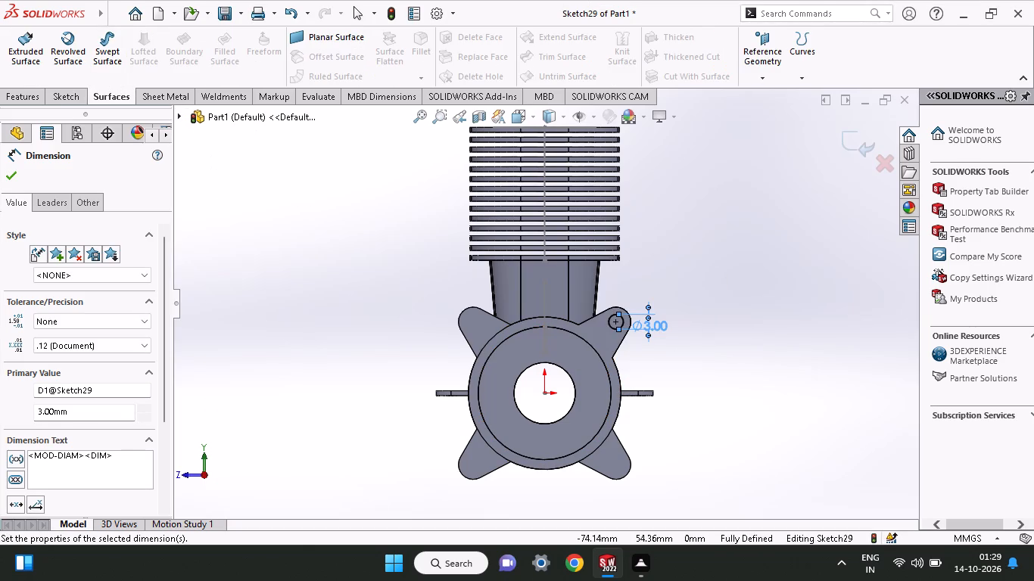
pyautogui.click(64, 96)
pyautogui.click(94, 76)
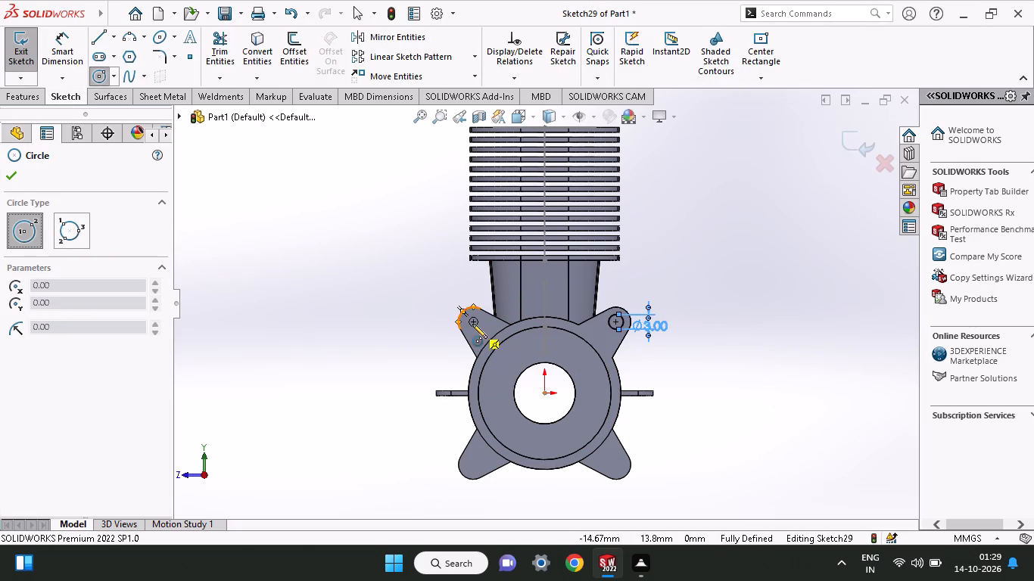
pyautogui.click(472, 324)
pyautogui.click(481, 326)
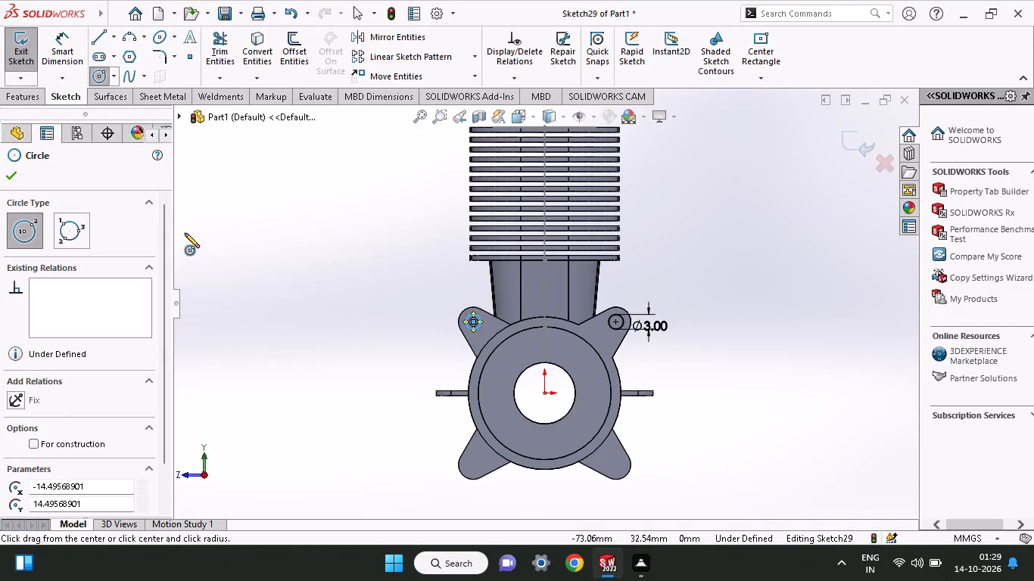
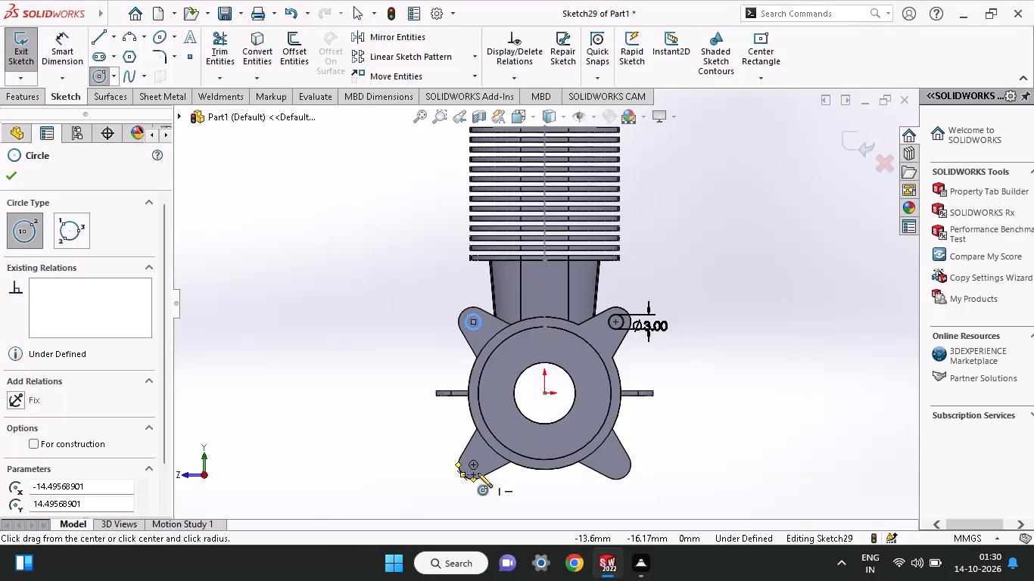
# Sketch a circle centred on the lower-left lug's rounded tip and dimension its diameter to 3 mm.
pyautogui.click(475, 464)
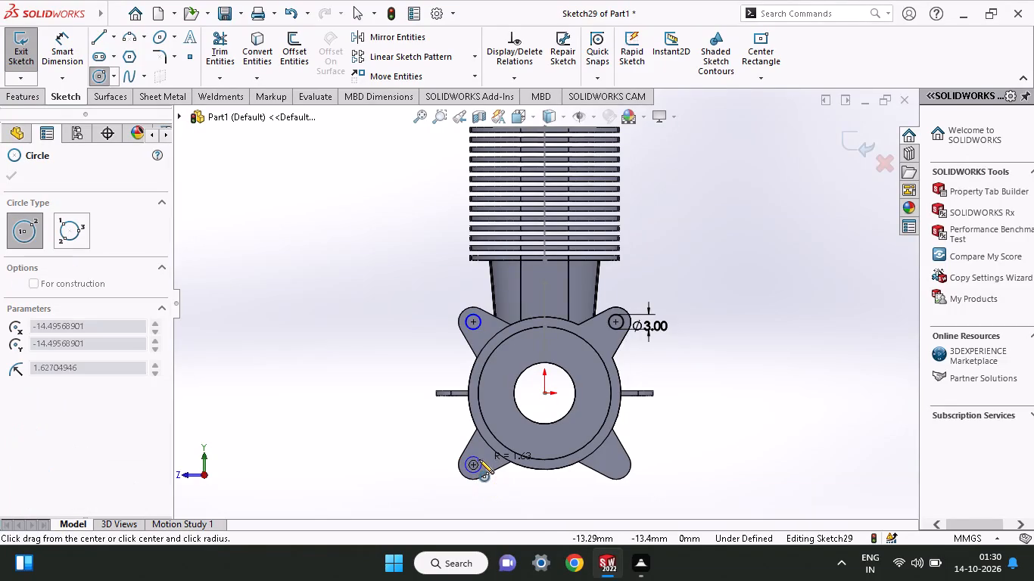
pyautogui.click(479, 459)
pyautogui.click(51, 30)
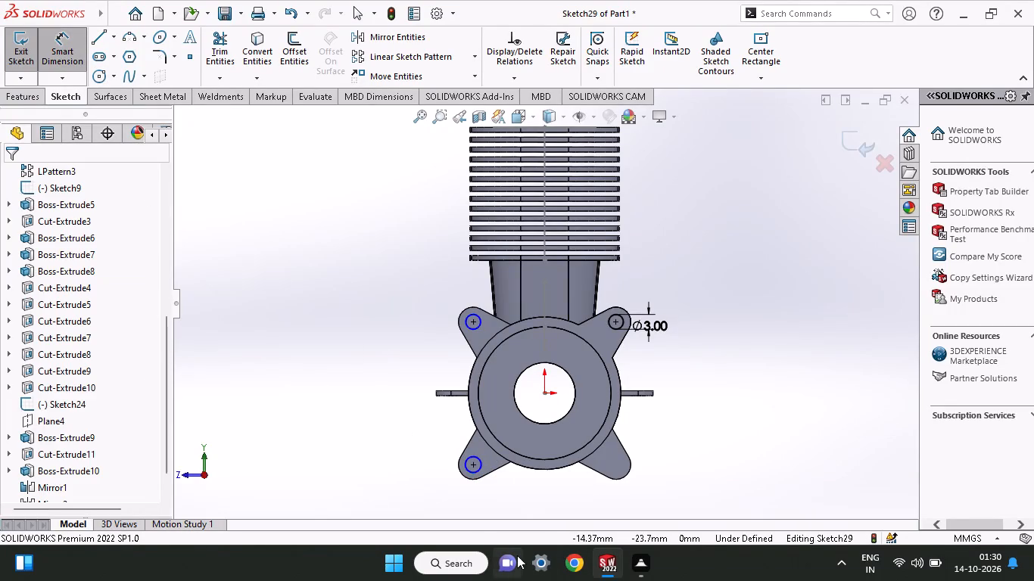
pyautogui.click(470, 471)
pyautogui.click(413, 430)
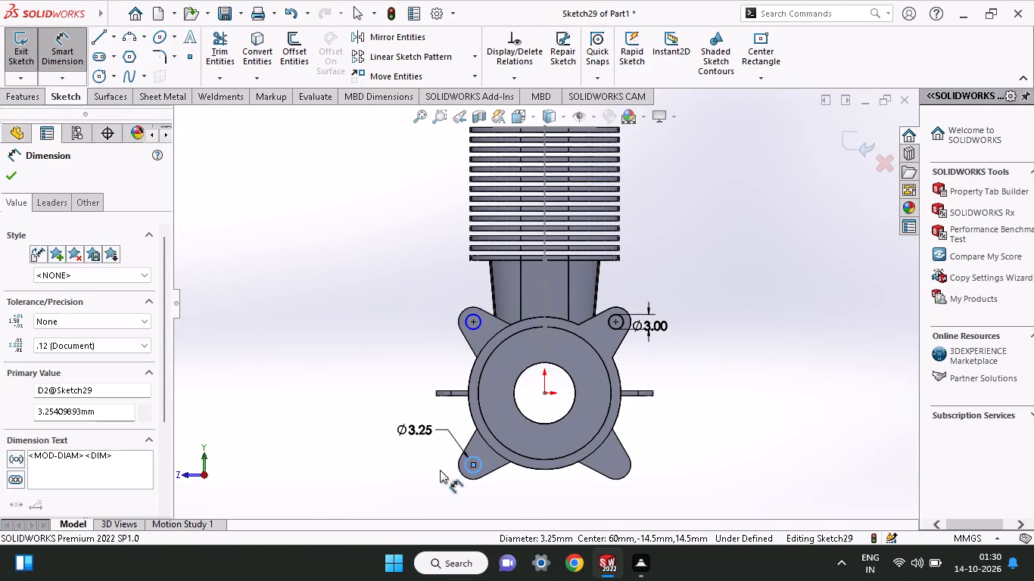
pyautogui.press('3')
pyautogui.press('Return')
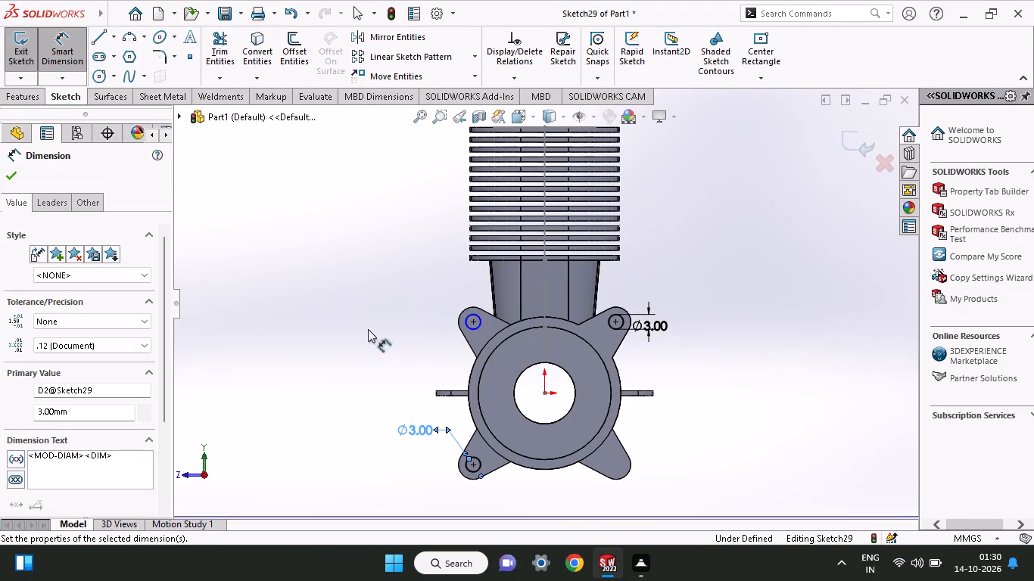
# Sketch a circle centred on the lower-right lug's rounded tip and dimension its diameter to 3 mm.
pyautogui.click(90, 75)
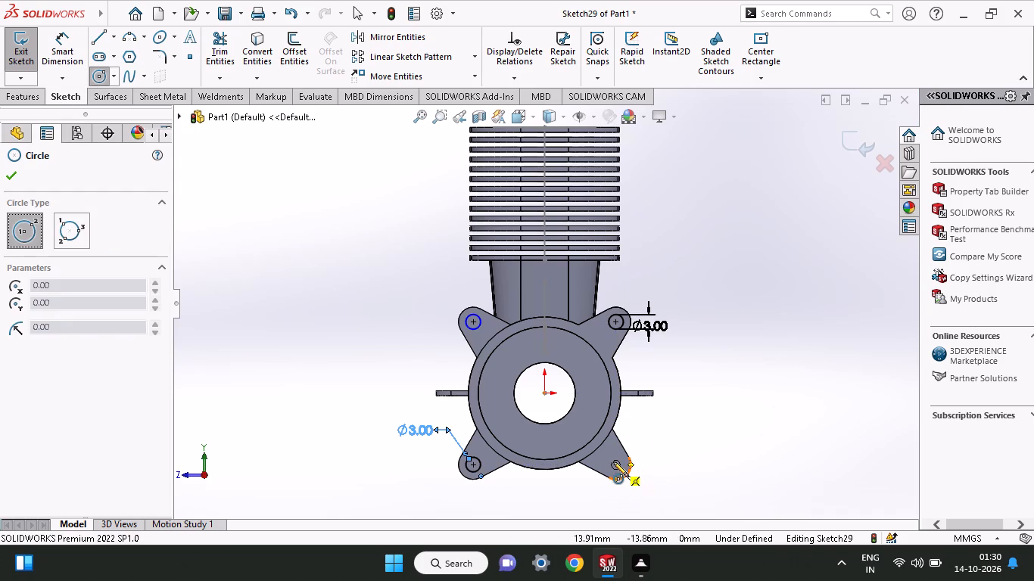
pyautogui.click(616, 464)
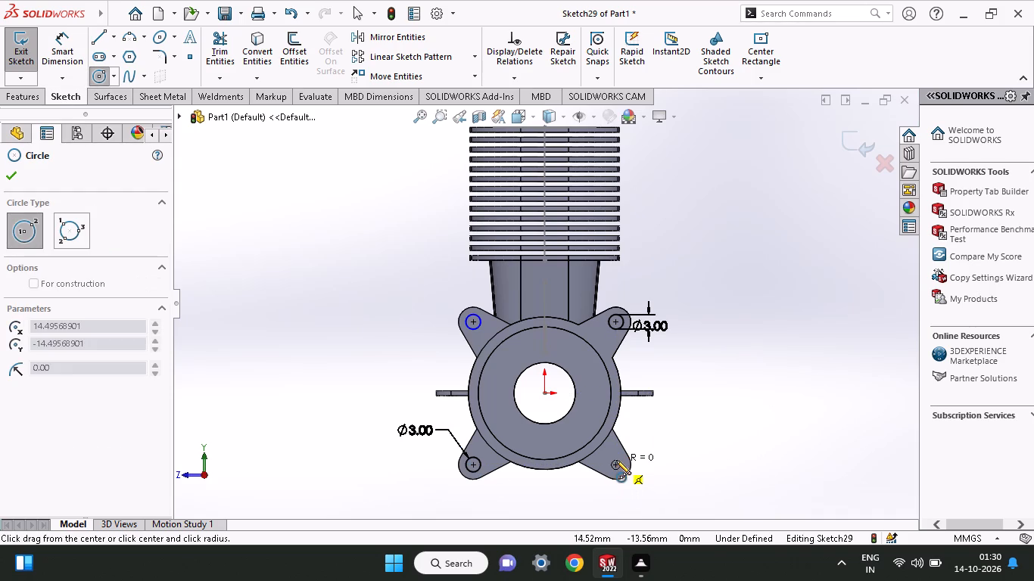
pyautogui.click(615, 453)
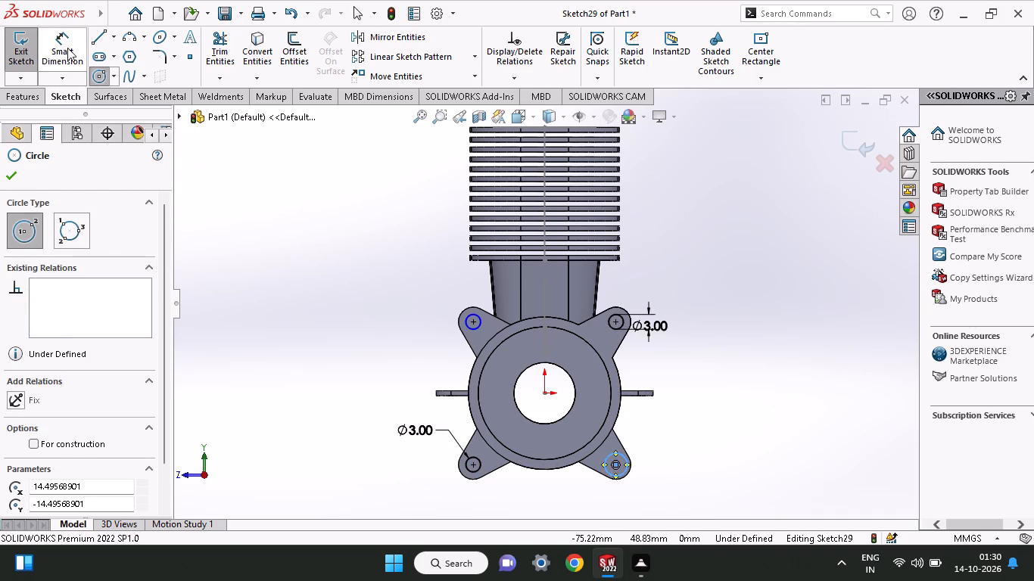
pyautogui.click(67, 48)
pyautogui.click(612, 476)
pyautogui.click(590, 479)
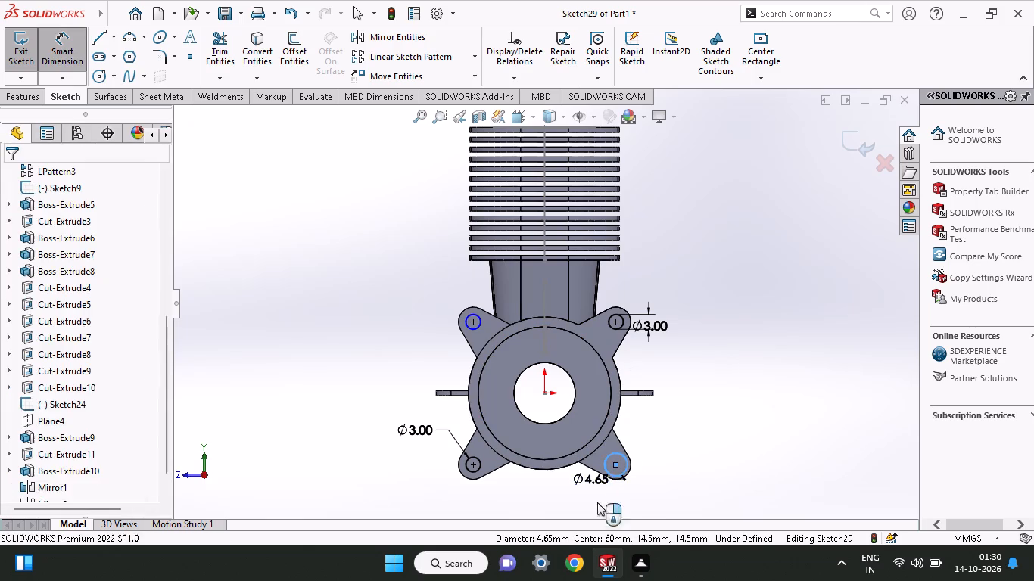
pyautogui.press('3')
pyautogui.press('Return')
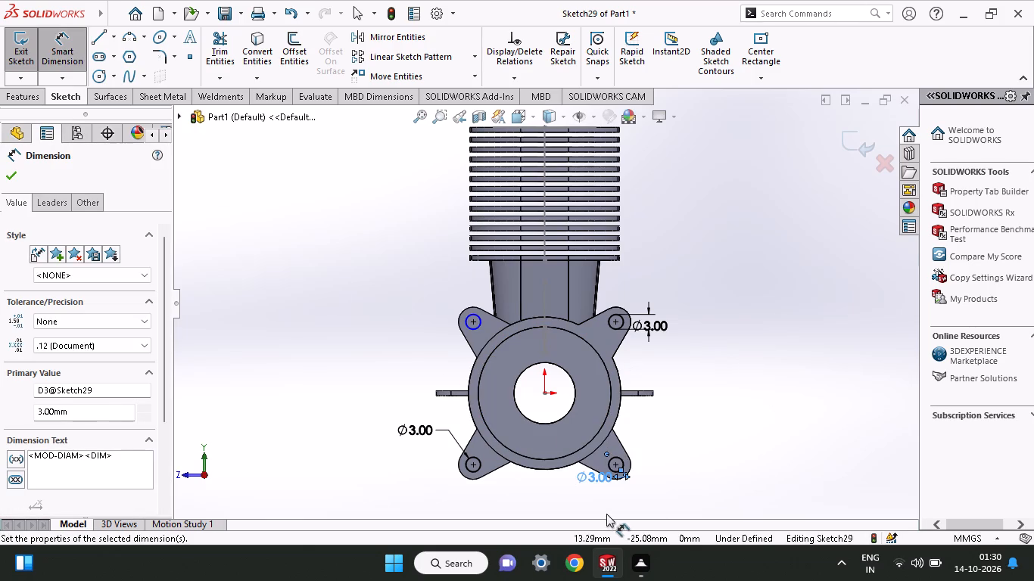
# Cut-extrude the four lug circles Through All in Direction 1, with Direction 2 enabled and also set to Through All.
pyautogui.click(26, 101)
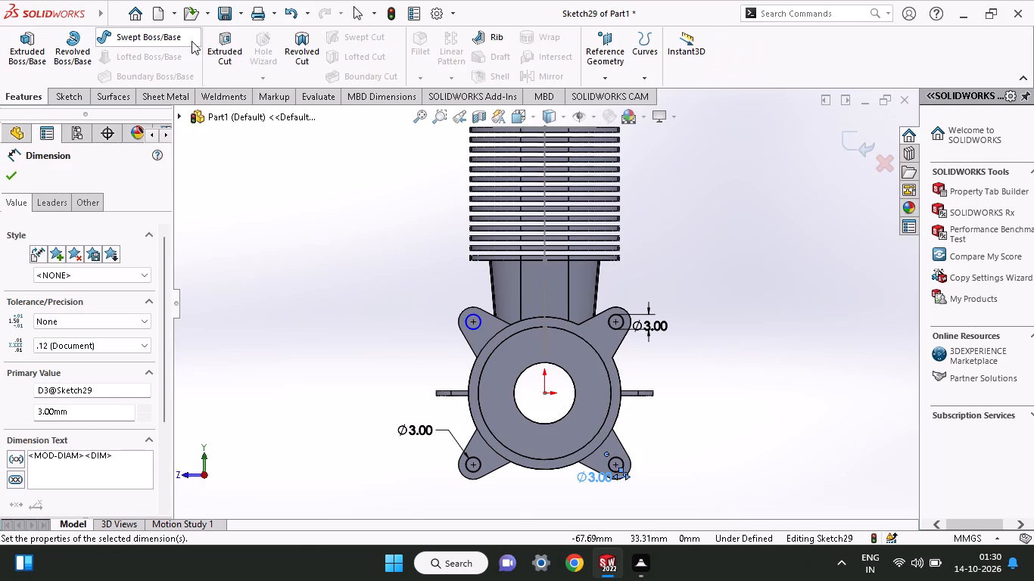
pyautogui.click(217, 41)
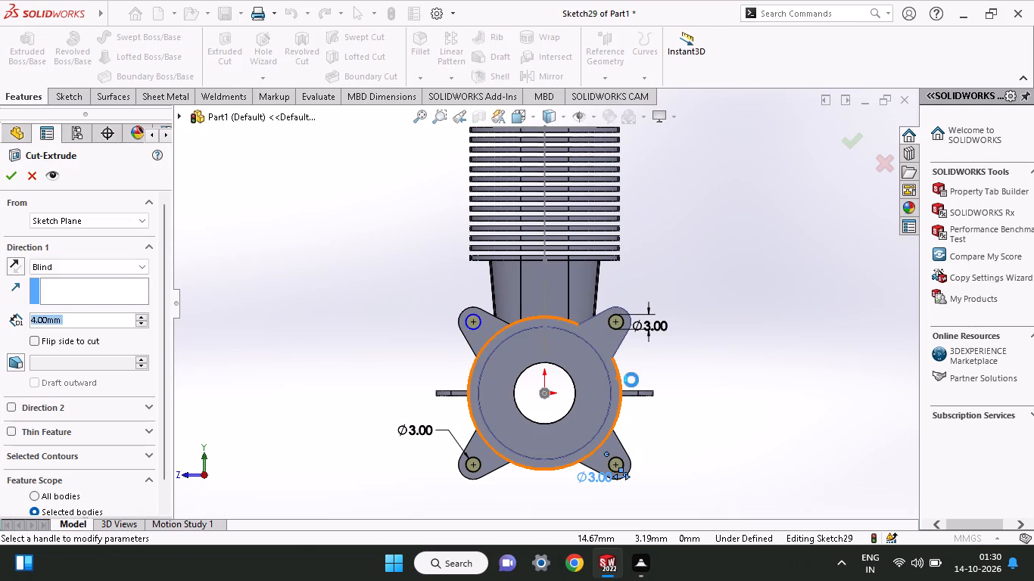
pyautogui.scroll(1, 344, 347)
pyautogui.moveTo(344, 347); pyautogui.dragTo(399, 388, button='middle')
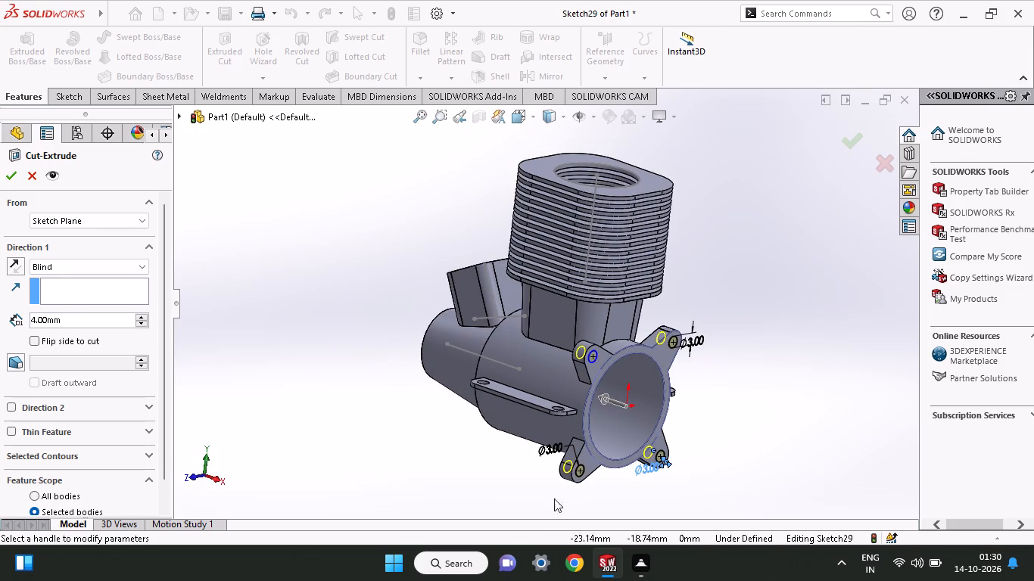
pyautogui.click(111, 259)
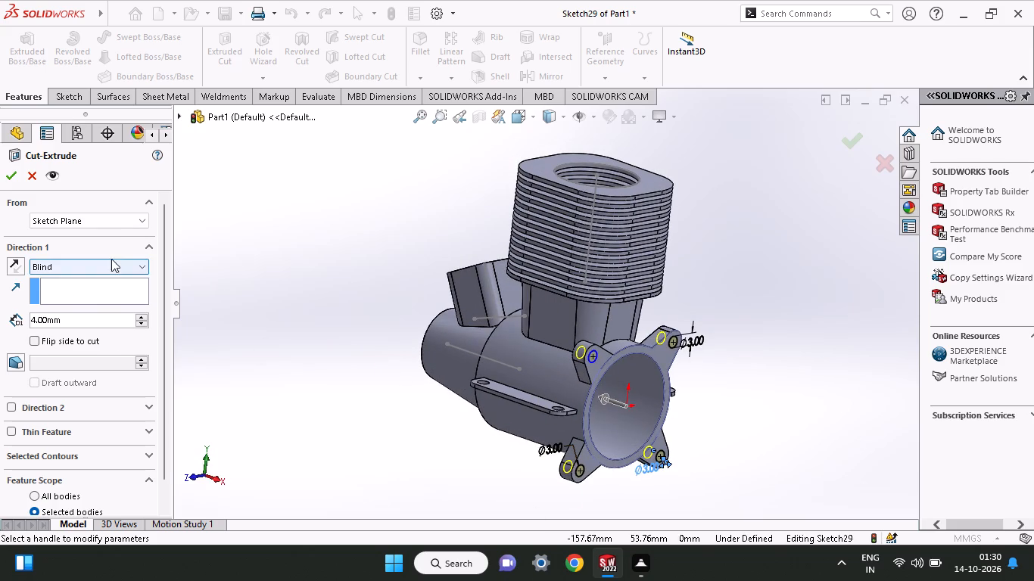
pyautogui.click(110, 288)
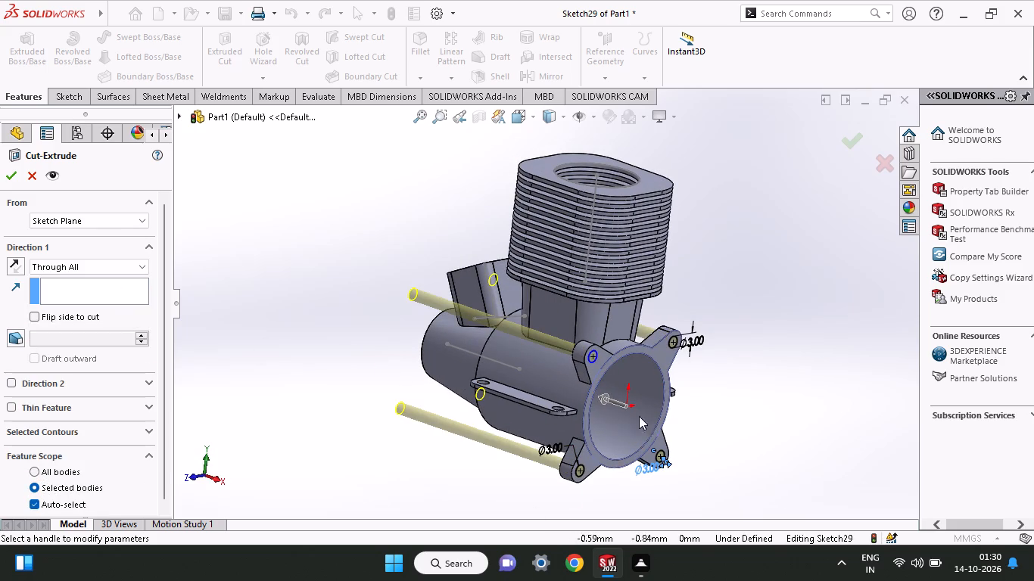
pyautogui.click(11, 384)
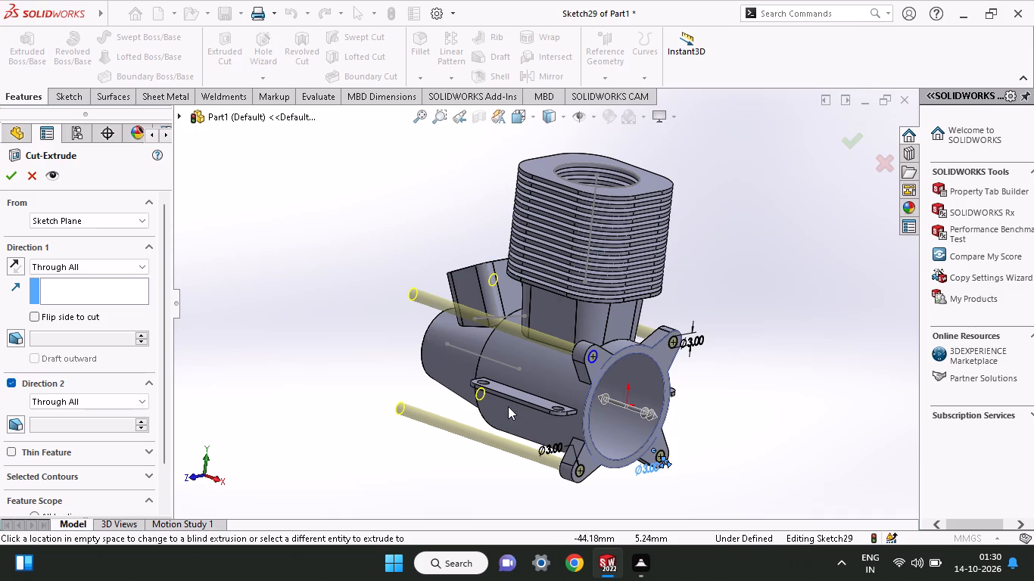
pyautogui.moveTo(642, 412); pyautogui.dragTo(700, 429)
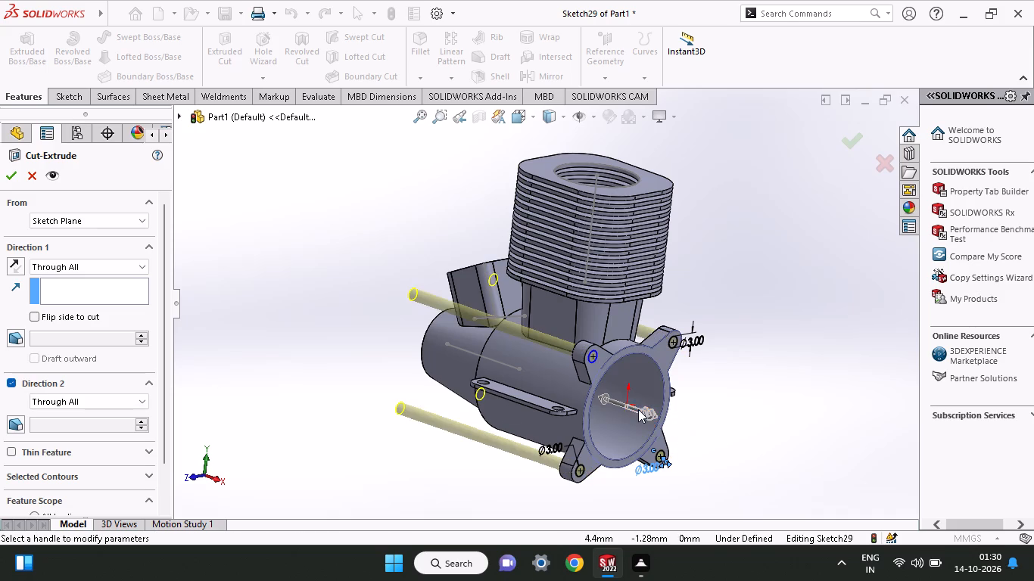
pyautogui.moveTo(643, 411); pyautogui.dragTo(665, 427)
pyautogui.moveTo(650, 416); pyautogui.dragTo(773, 449)
pyautogui.moveTo(768, 448); pyautogui.dragTo(606, 558, button='middle')
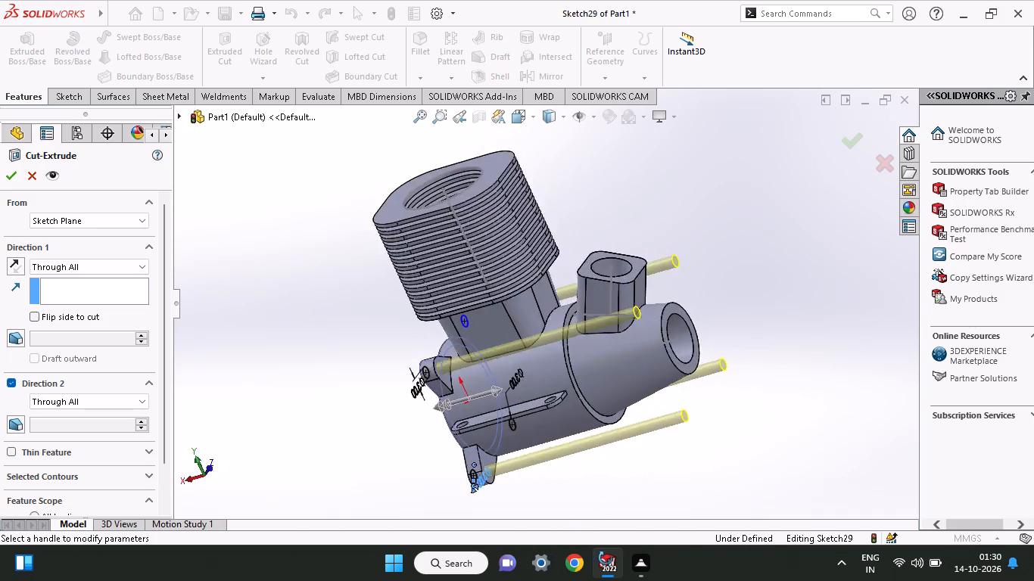
pyautogui.moveTo(606, 558); pyautogui.dragTo(591, 412, button='middle')
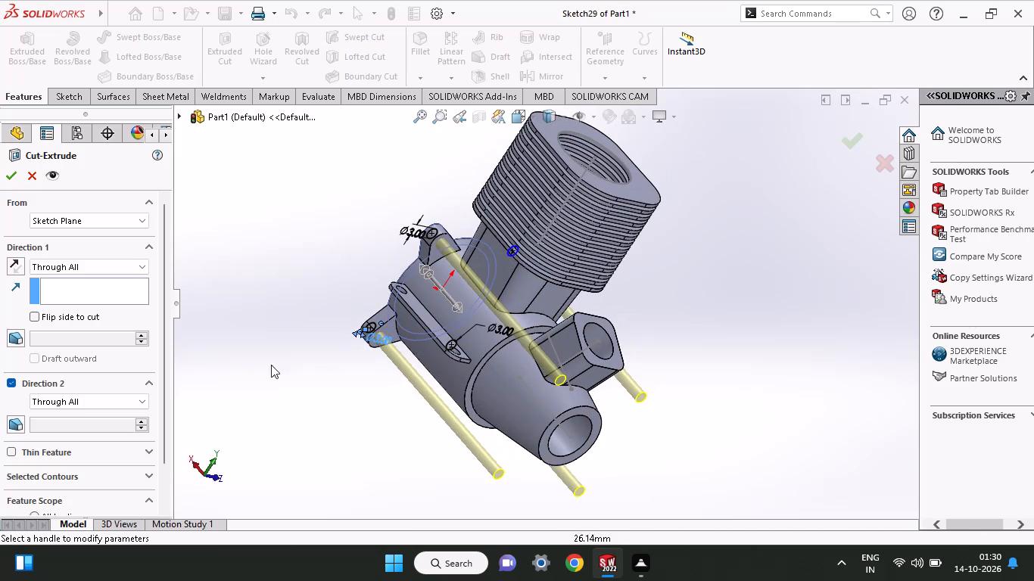
pyautogui.click(15, 272)
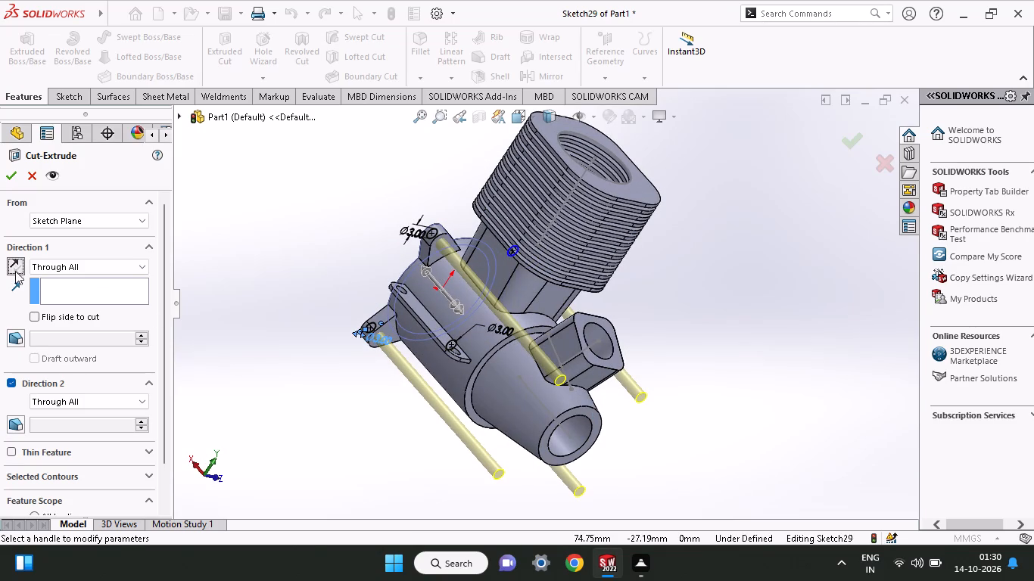
pyautogui.click(11, 262)
pyautogui.click(5, 166)
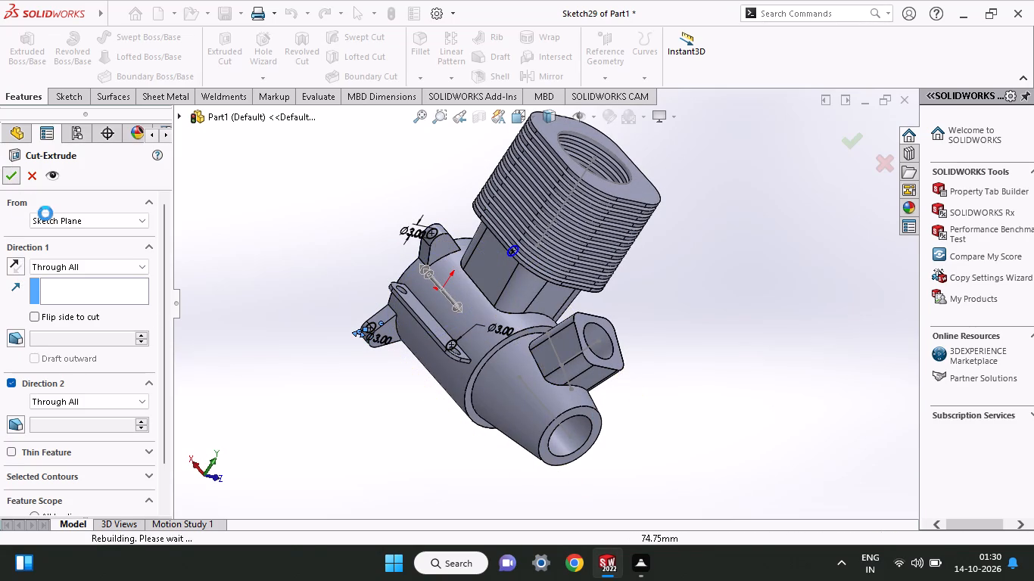
# Examine the part from all sides, checking the lug holes at the cylinder's open end and the surrounding geometry.
pyautogui.moveTo(416, 460); pyautogui.dragTo(343, 375, button='middle')
pyautogui.scroll(-1, 297, 405)
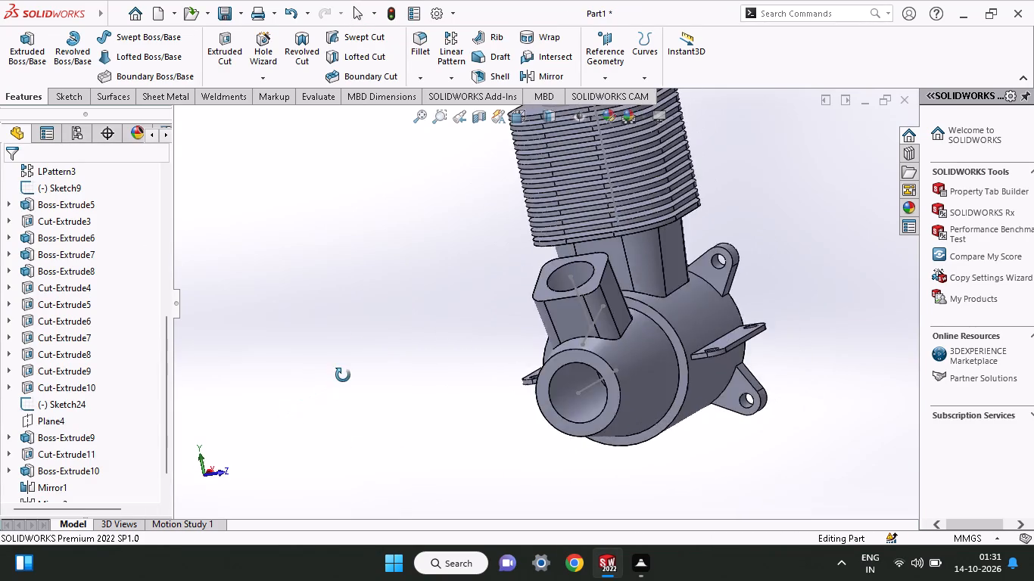
pyautogui.moveTo(343, 375); pyautogui.dragTo(484, 448, button='middle')
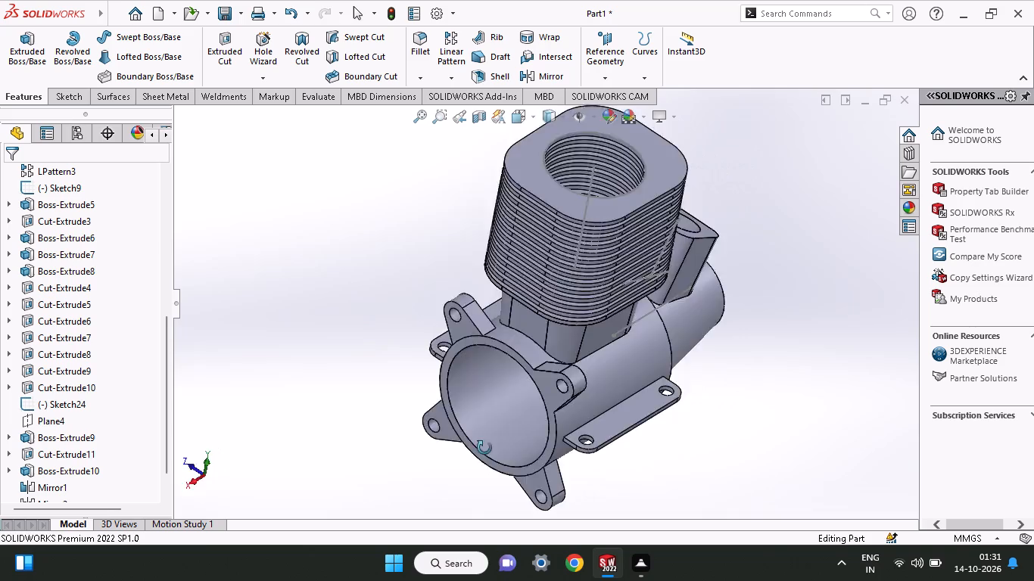
pyautogui.moveTo(484, 448); pyautogui.dragTo(457, 325, button='middle')
pyautogui.scroll(1, 584, 306)
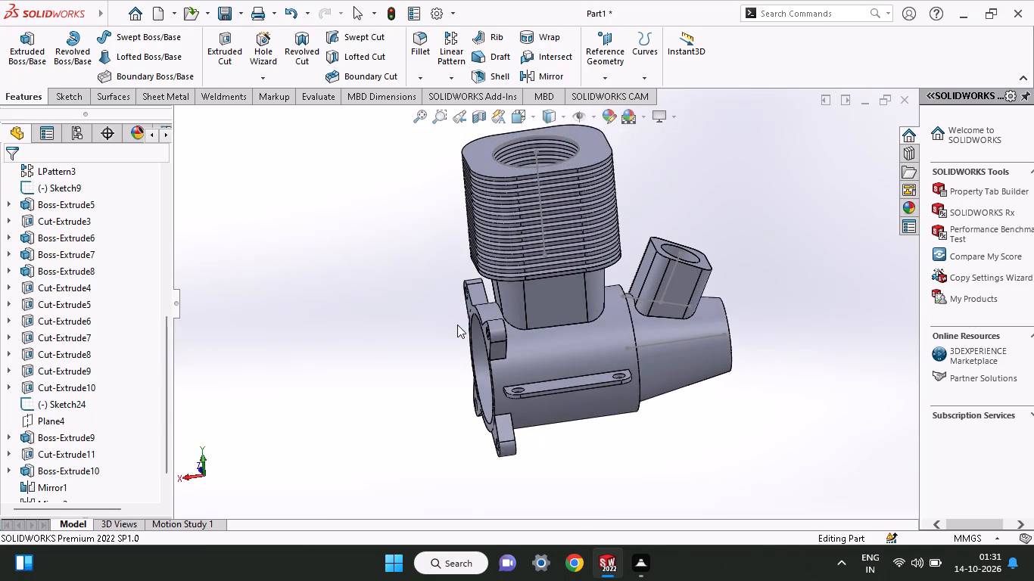
pyautogui.moveTo(457, 325); pyautogui.dragTo(497, 395, button='middle')
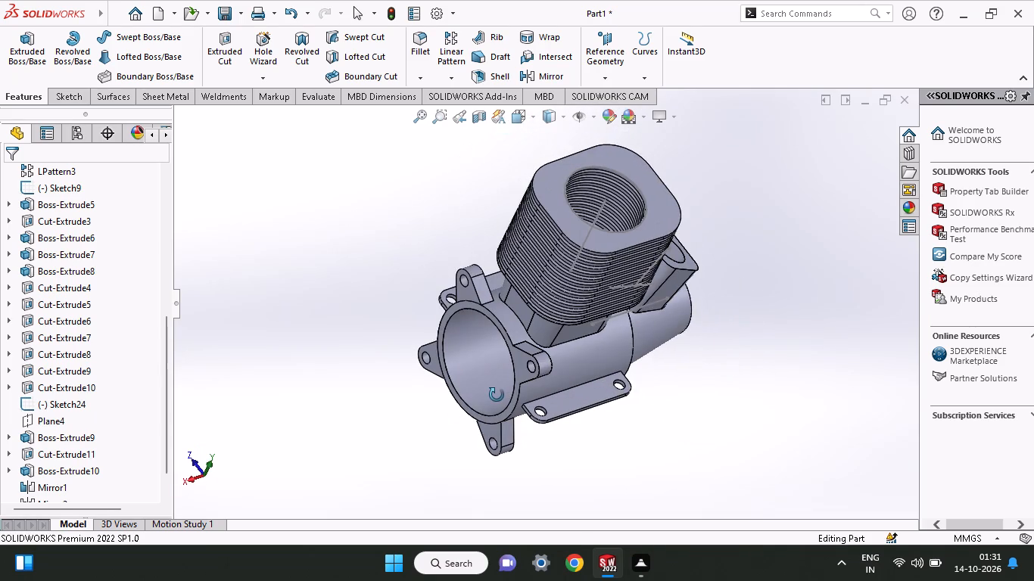
pyautogui.moveTo(497, 395); pyautogui.dragTo(432, 477, button='middle')
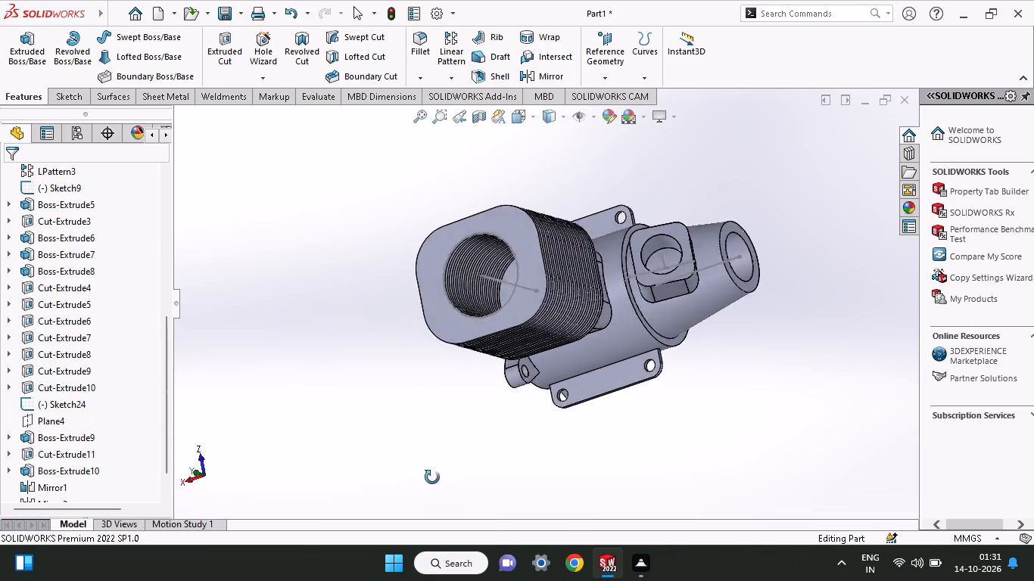
pyautogui.moveTo(432, 477); pyautogui.dragTo(456, 176, button='middle')
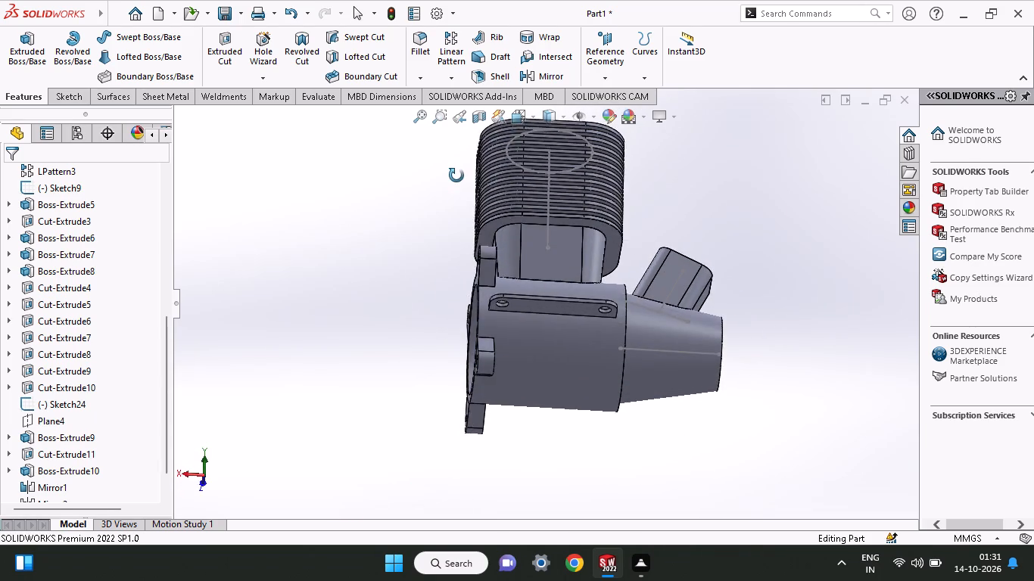
pyautogui.moveTo(456, 176); pyautogui.dragTo(626, 287, button='middle')
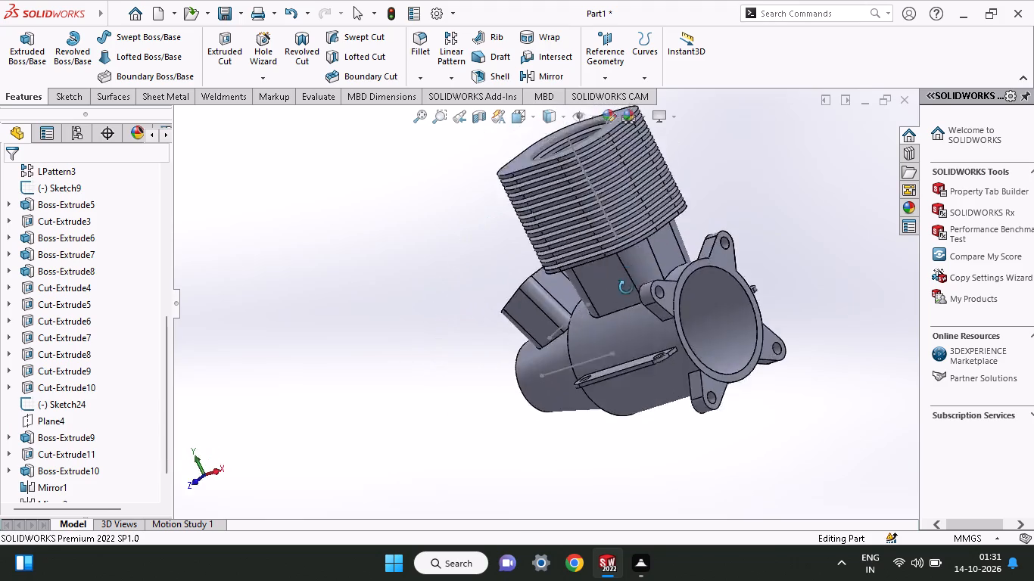
pyautogui.moveTo(626, 287); pyautogui.dragTo(690, 295, button='middle')
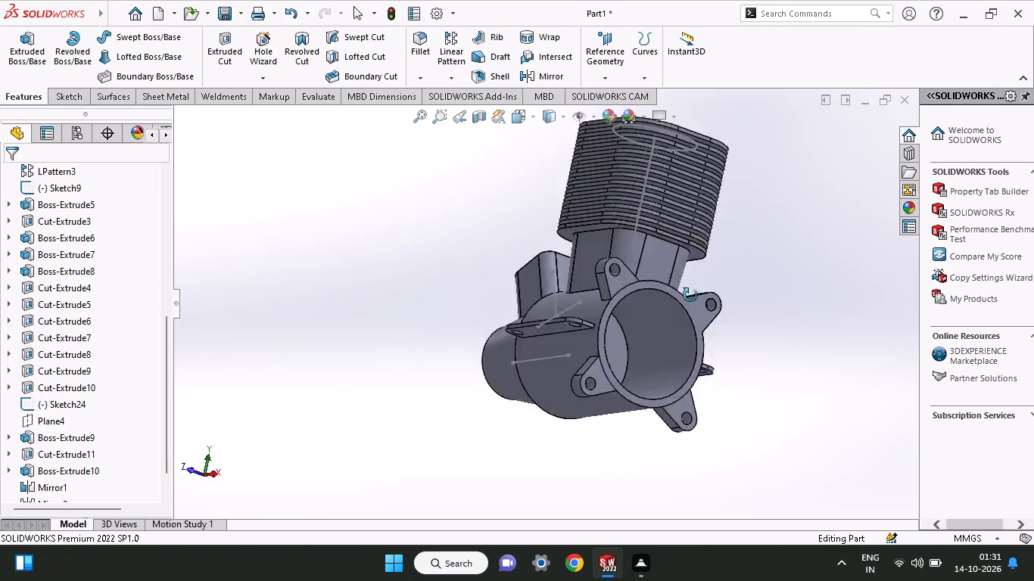
pyautogui.moveTo(690, 295); pyautogui.dragTo(696, 497, button='middle')
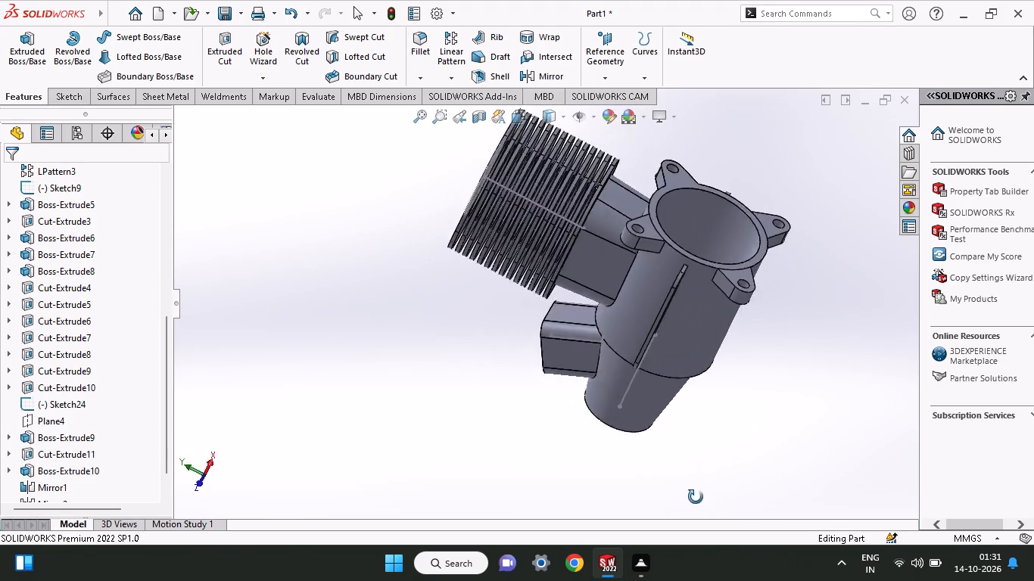
pyautogui.moveTo(696, 497); pyautogui.dragTo(555, 580, button='middle')
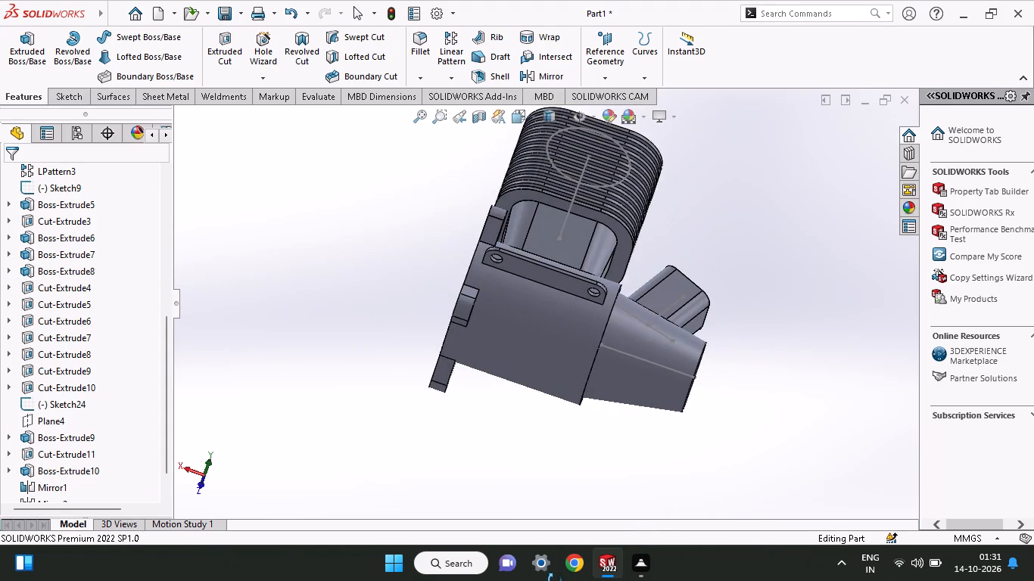
pyautogui.moveTo(555, 580); pyautogui.dragTo(820, 491, button='middle')
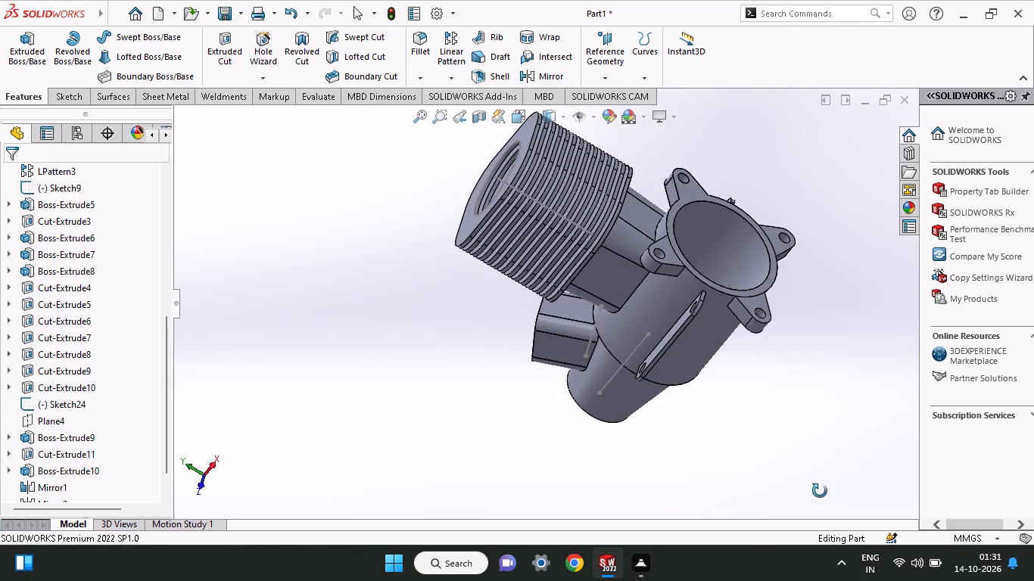
pyautogui.moveTo(820, 491); pyautogui.dragTo(849, 452, button='middle')
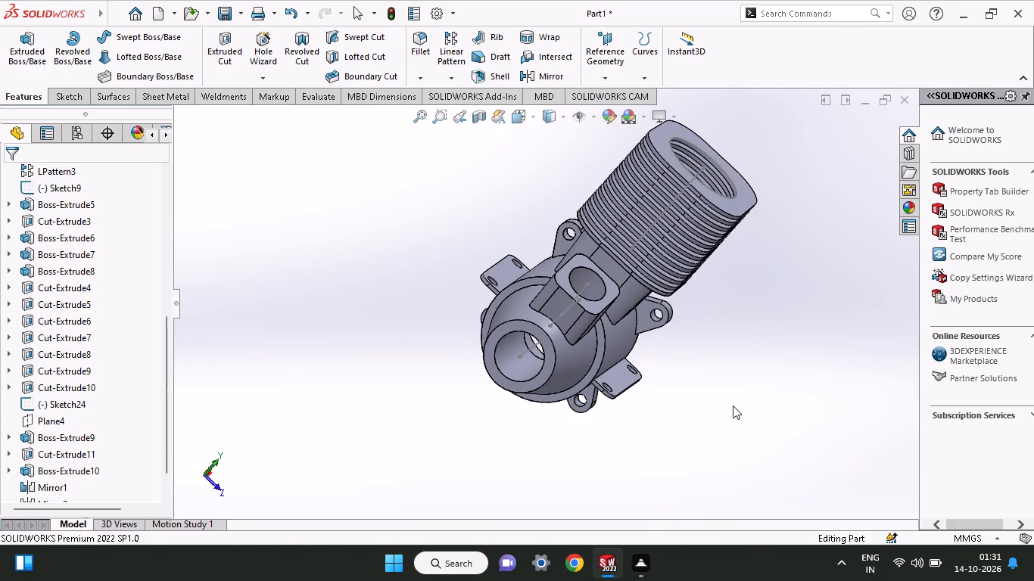
pyautogui.moveTo(722, 364); pyautogui.dragTo(795, 286, button='middle')
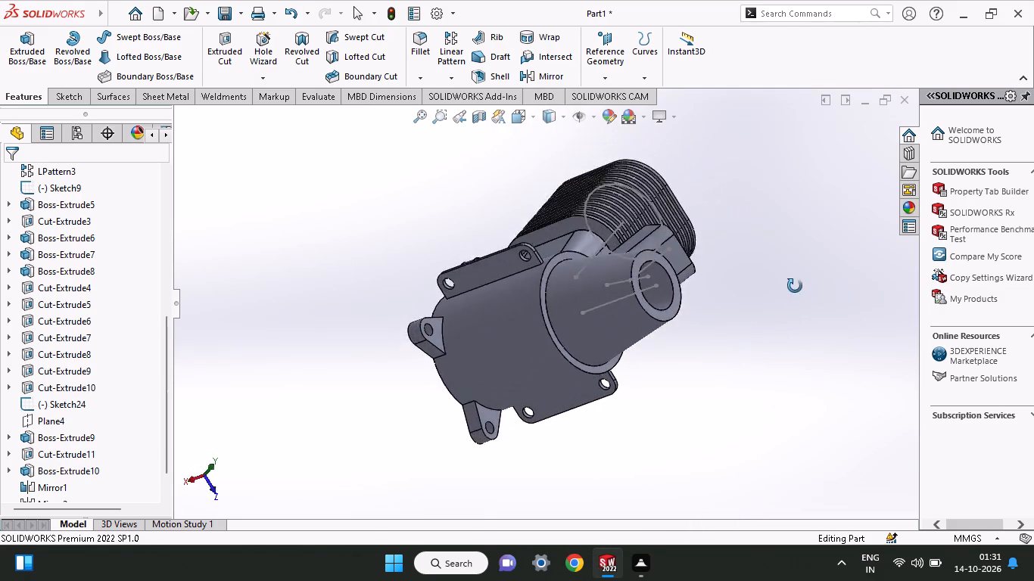
pyautogui.moveTo(795, 286); pyautogui.dragTo(503, 458, button='middle')
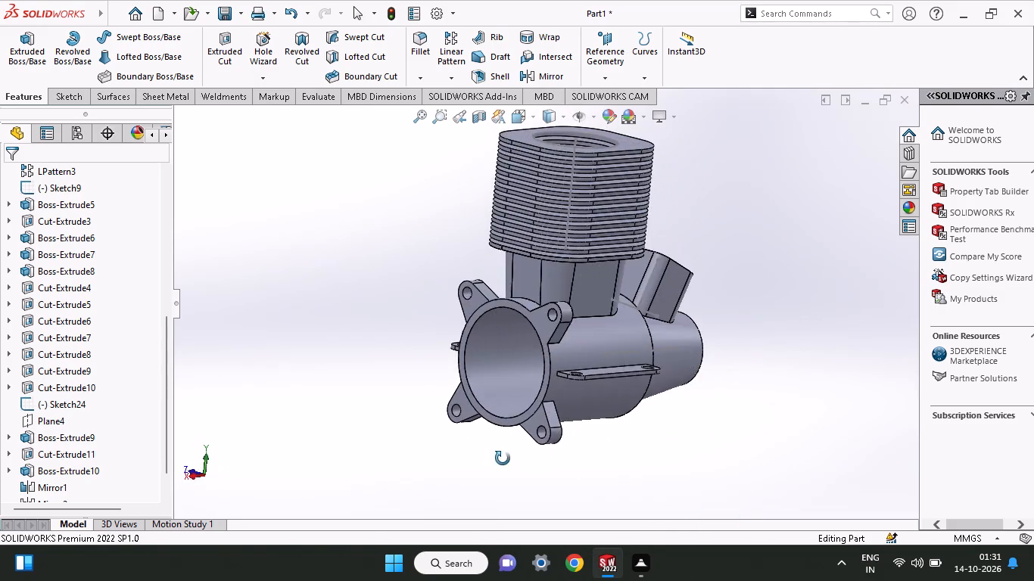
pyautogui.moveTo(503, 458); pyautogui.dragTo(690, 418, button='middle')
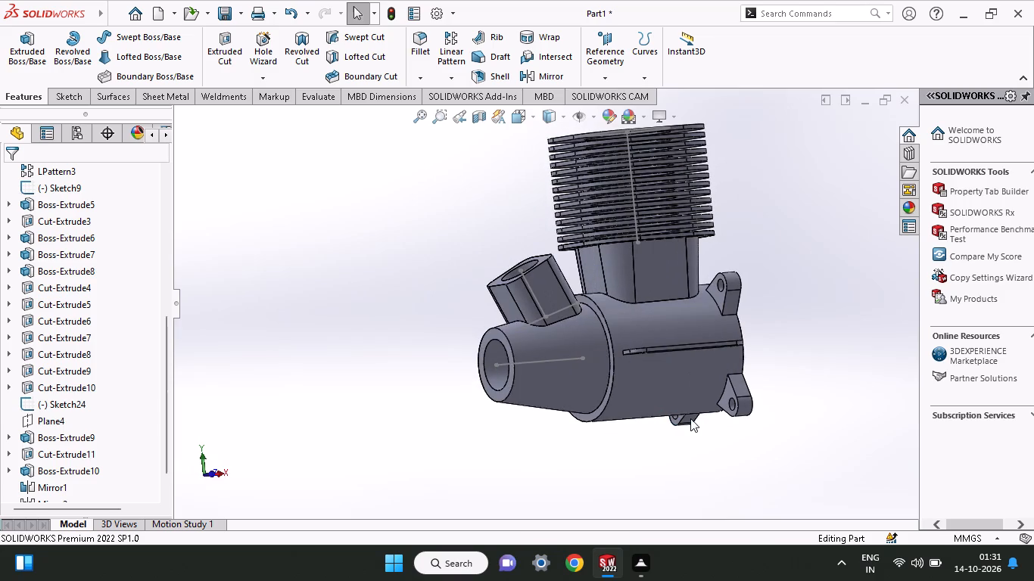
# Open a new sketch on the Front Plane and start the Line tool with its orientation left as sketched.
pyautogui.moveTo(163, 368); pyautogui.dragTo(173, 252)
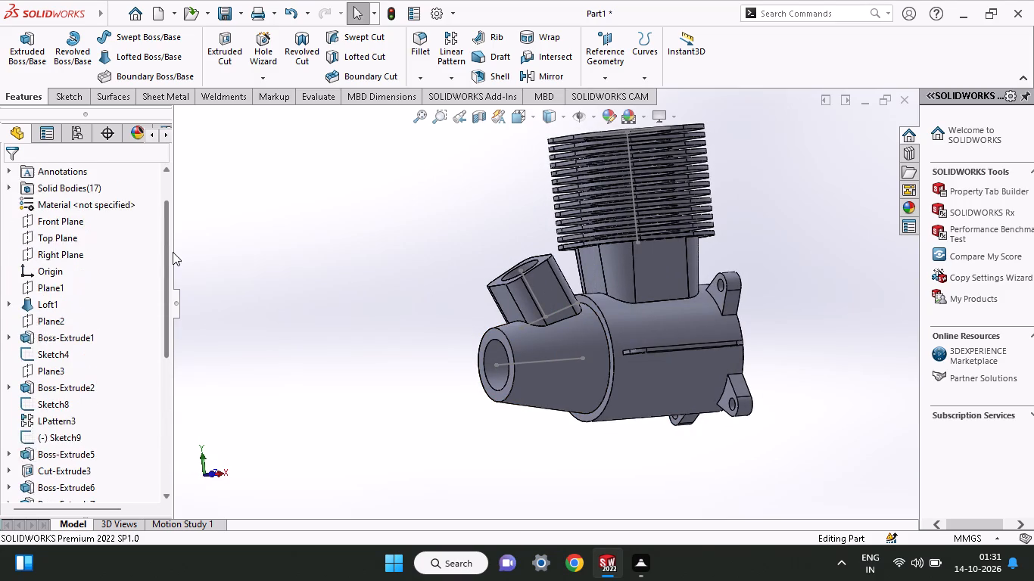
pyautogui.moveTo(173, 252); pyautogui.dragTo(176, 218)
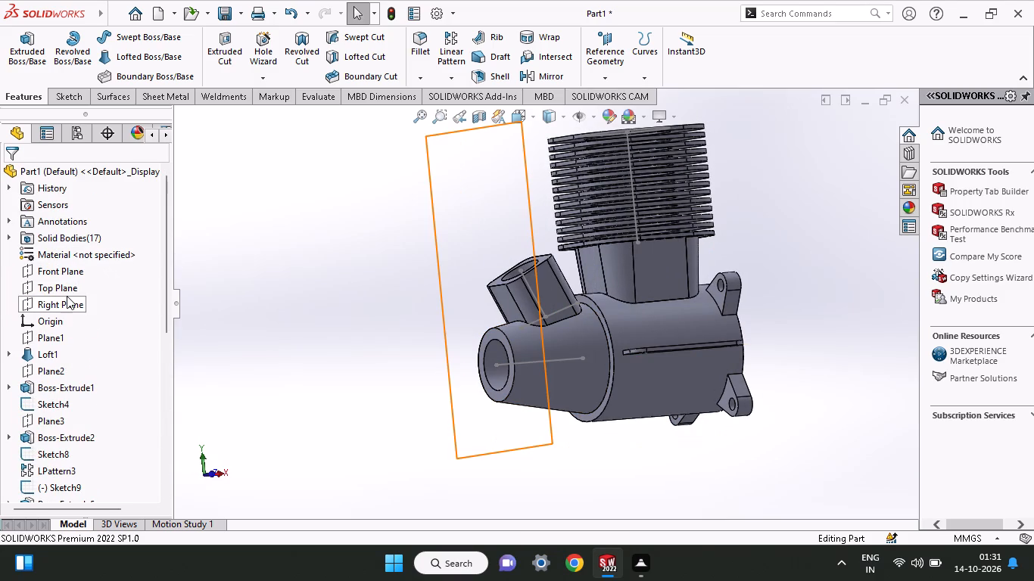
pyautogui.click(69, 268)
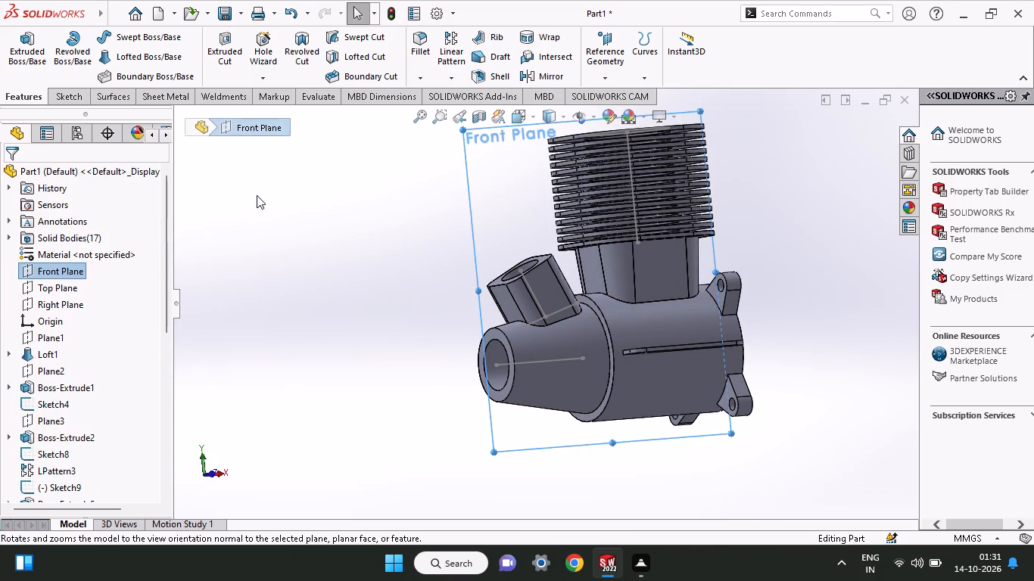
pyautogui.moveTo(256, 197); pyautogui.dragTo(241, 236, button='middle')
pyautogui.click(70, 271)
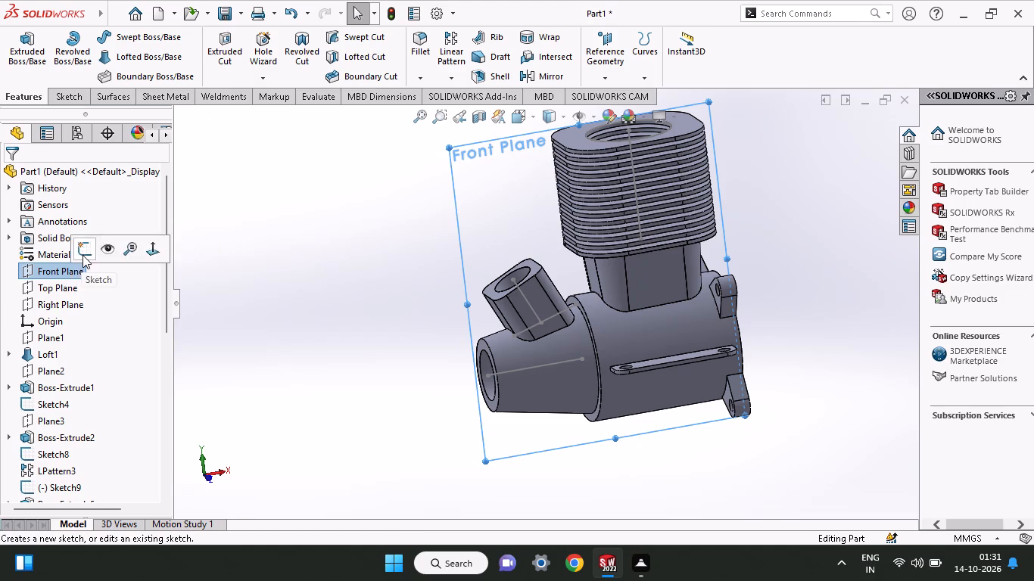
pyautogui.click(83, 255)
pyautogui.click(64, 276)
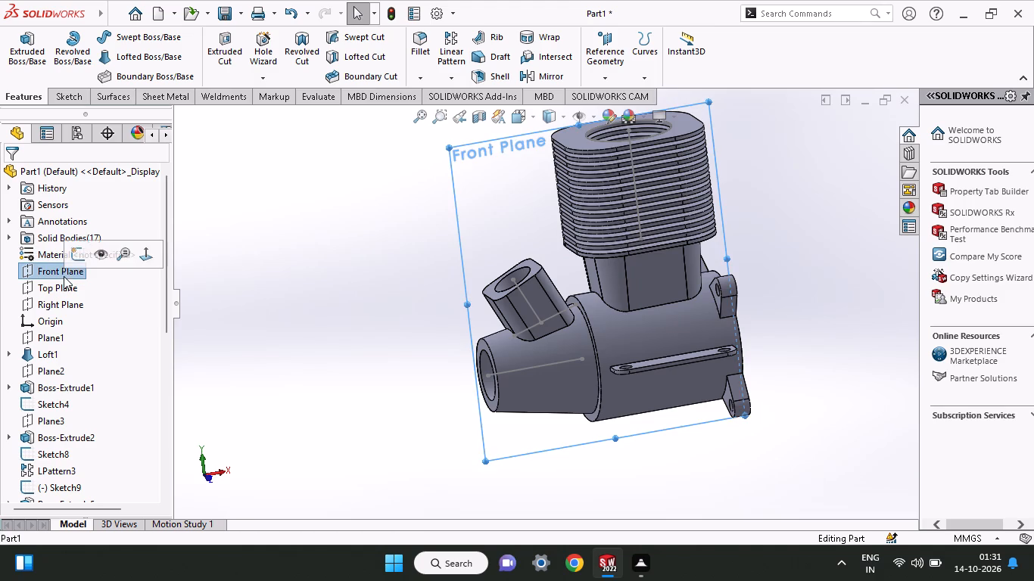
pyautogui.click(71, 259)
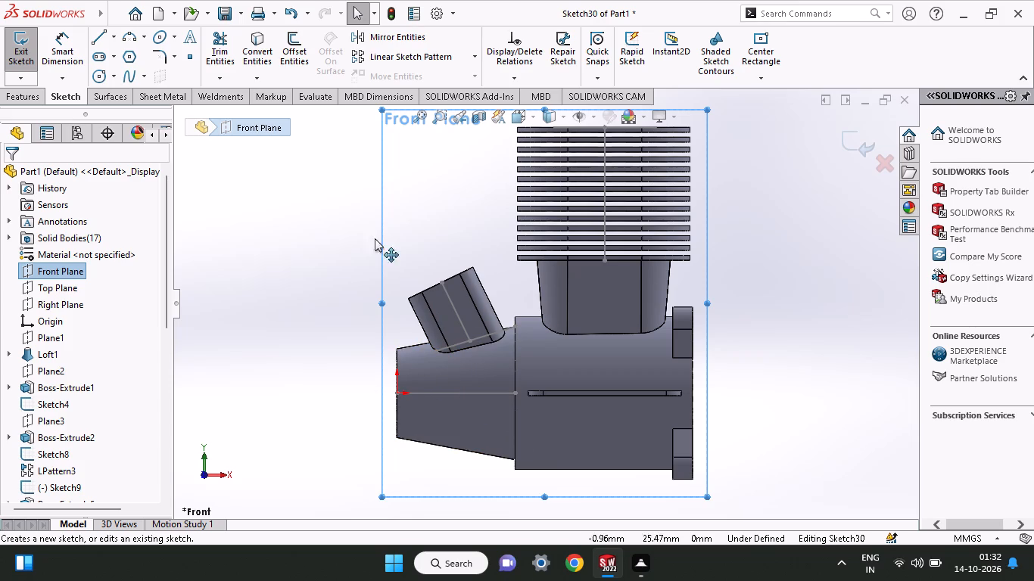
pyautogui.click(97, 41)
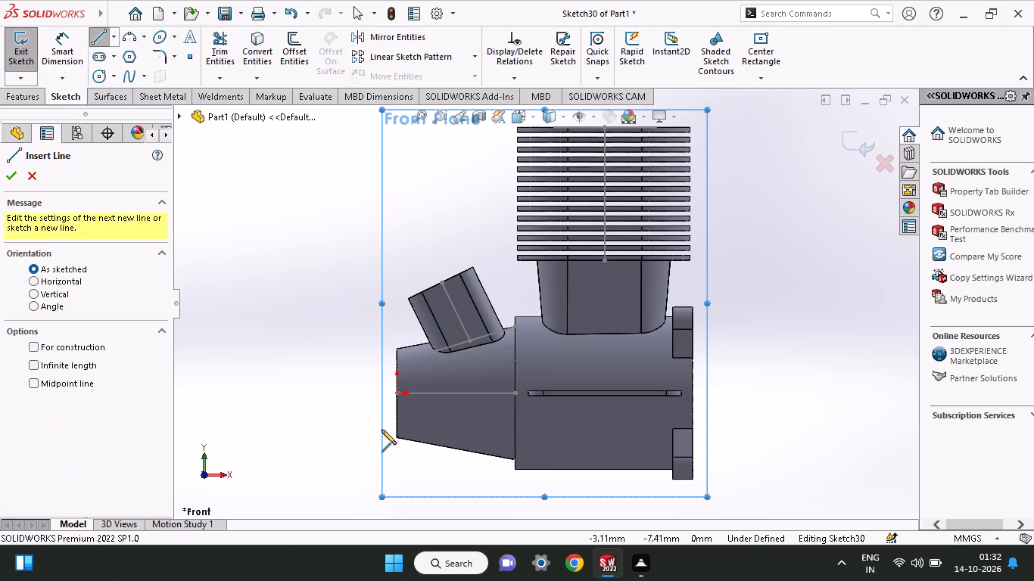
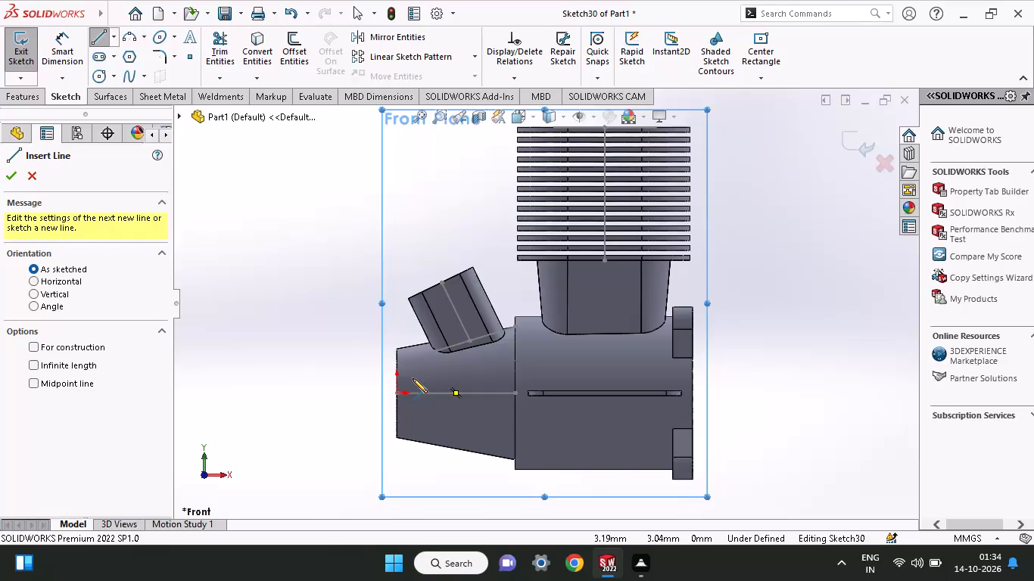
# Sketch a horizontal line about 17.8 mm long on the tapered nose, about 3 mm above its centre axis.
pyautogui.click(413, 378)
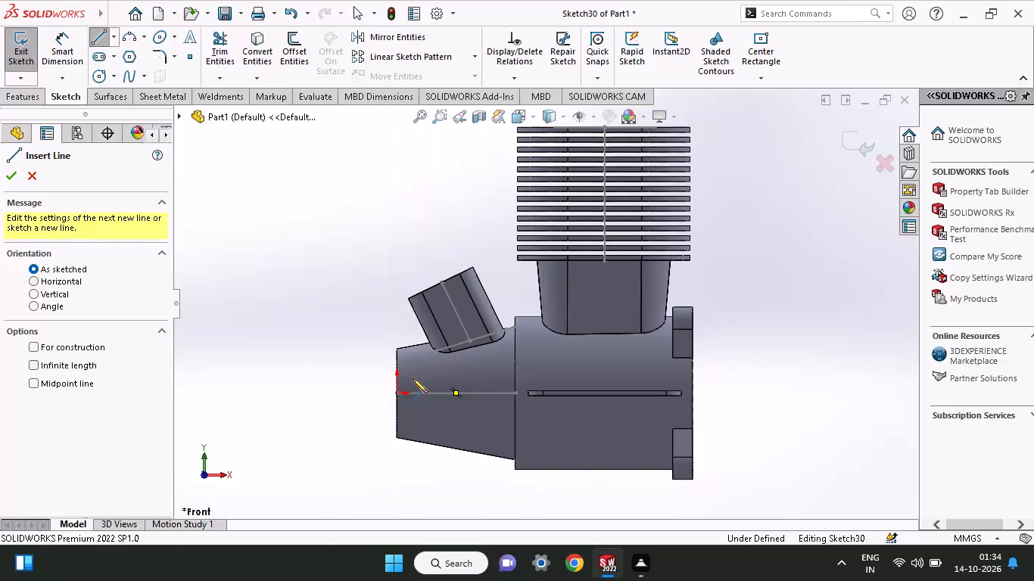
pyautogui.click(500, 379)
pyautogui.rightClick(322, 294)
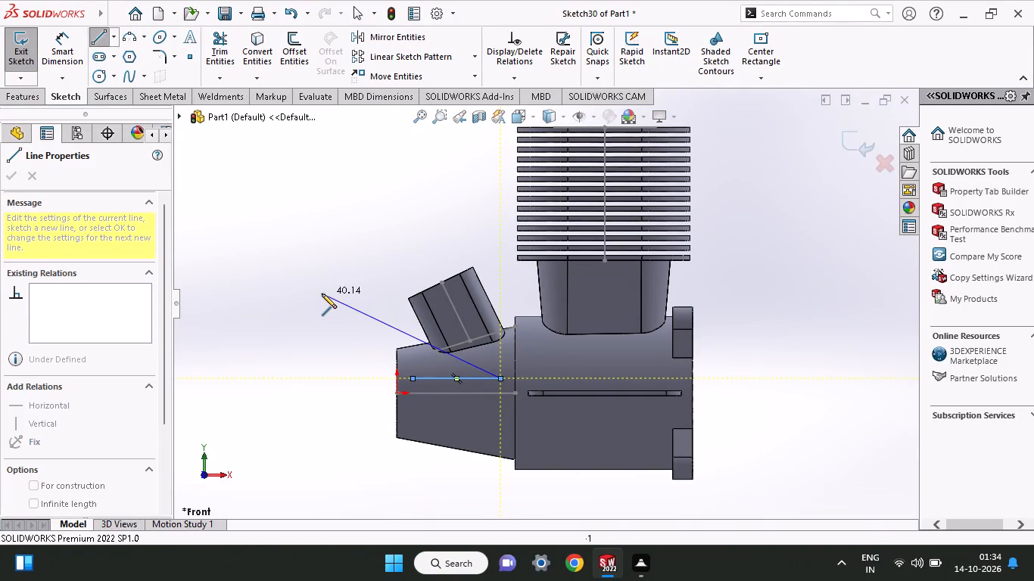
pyautogui.click(322, 294)
pyautogui.rightClick(333, 303)
pyautogui.click(342, 312)
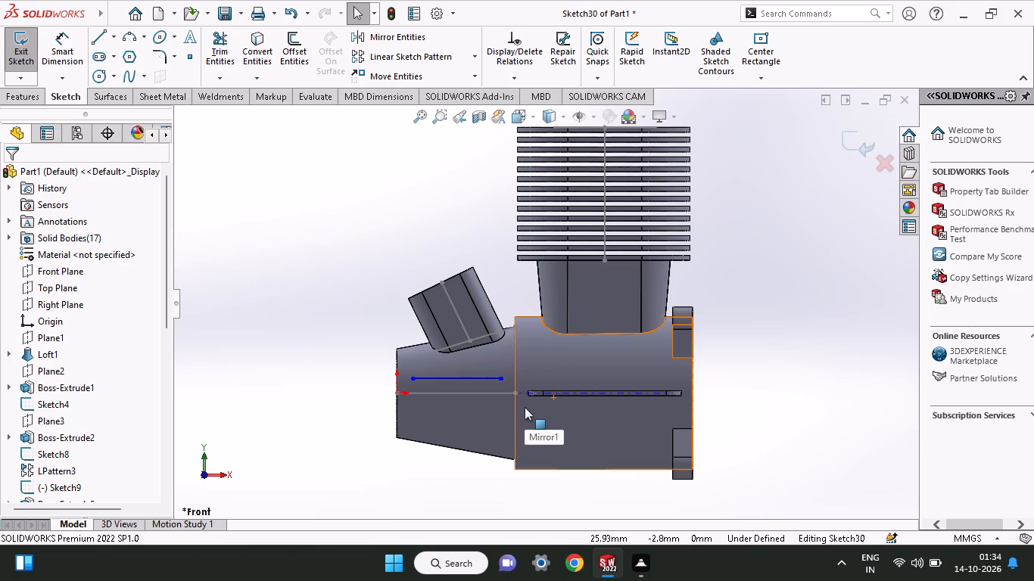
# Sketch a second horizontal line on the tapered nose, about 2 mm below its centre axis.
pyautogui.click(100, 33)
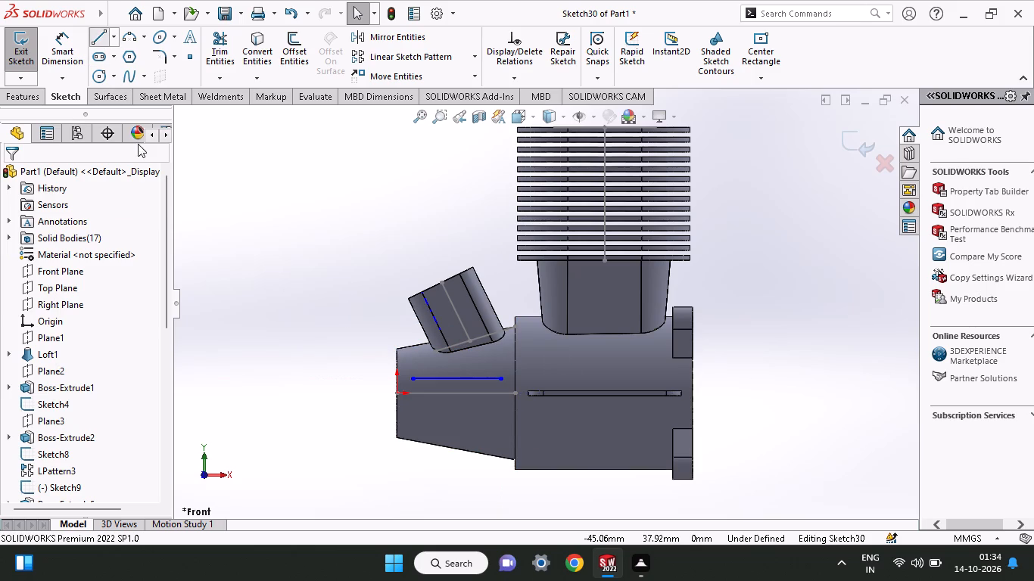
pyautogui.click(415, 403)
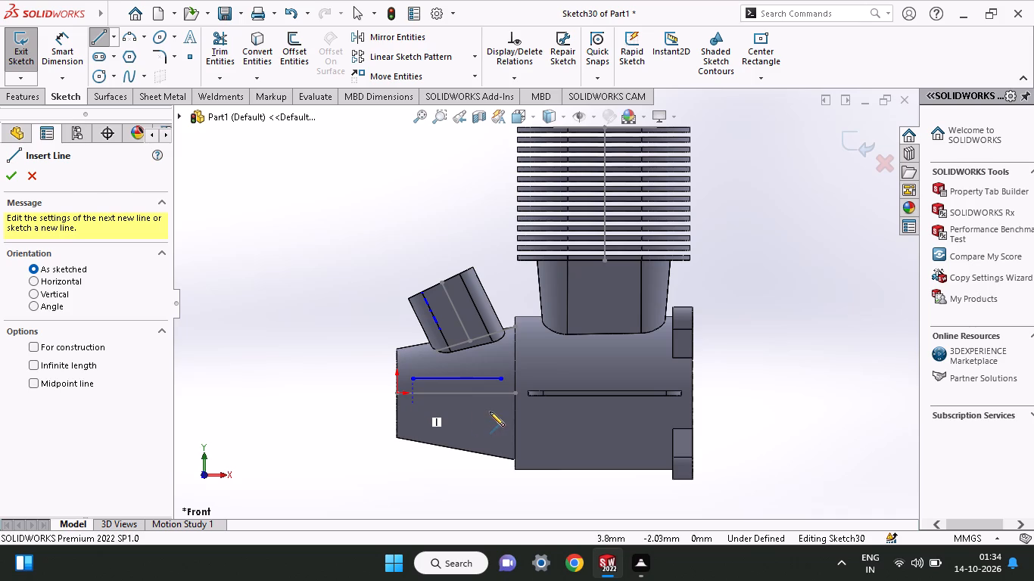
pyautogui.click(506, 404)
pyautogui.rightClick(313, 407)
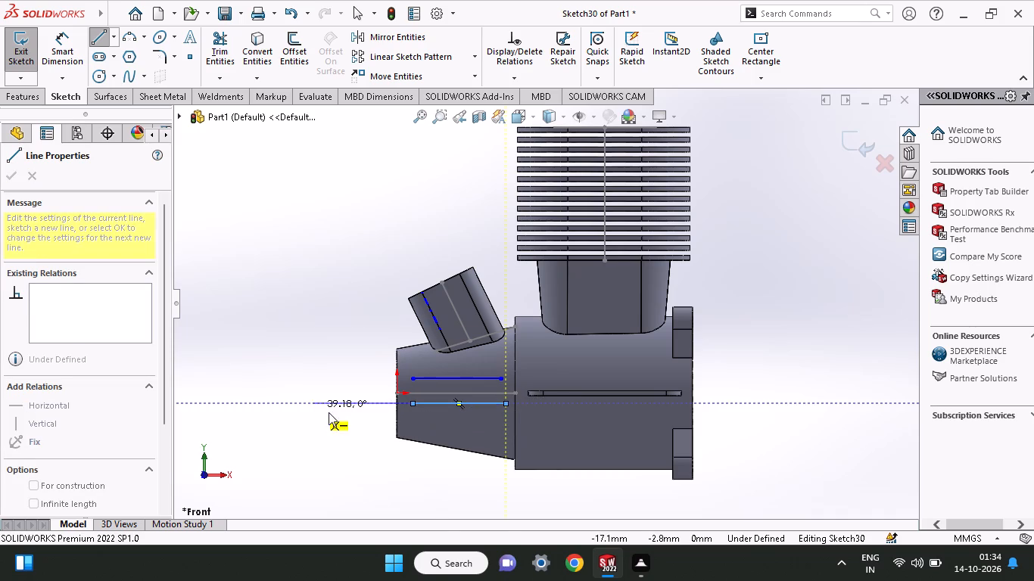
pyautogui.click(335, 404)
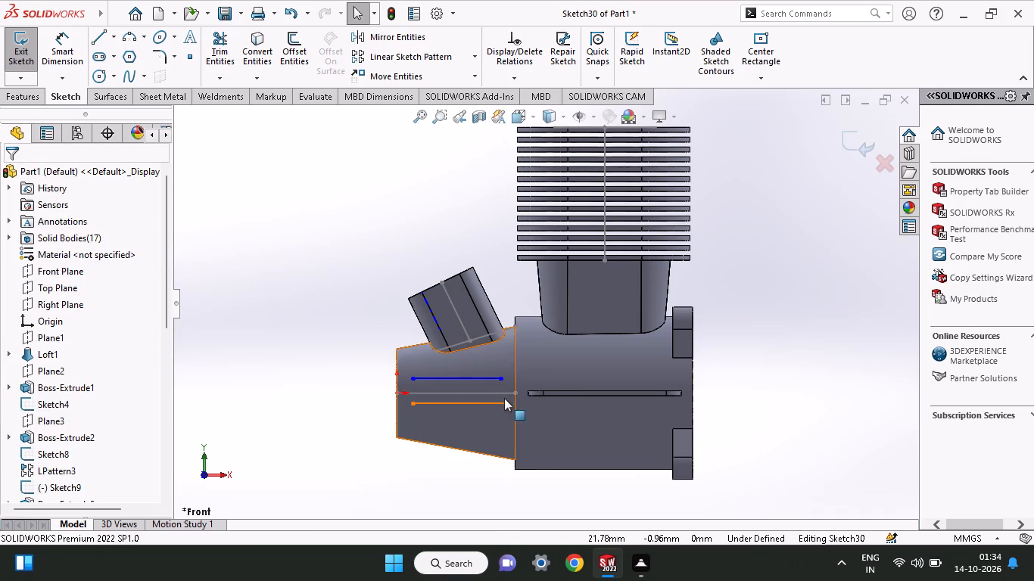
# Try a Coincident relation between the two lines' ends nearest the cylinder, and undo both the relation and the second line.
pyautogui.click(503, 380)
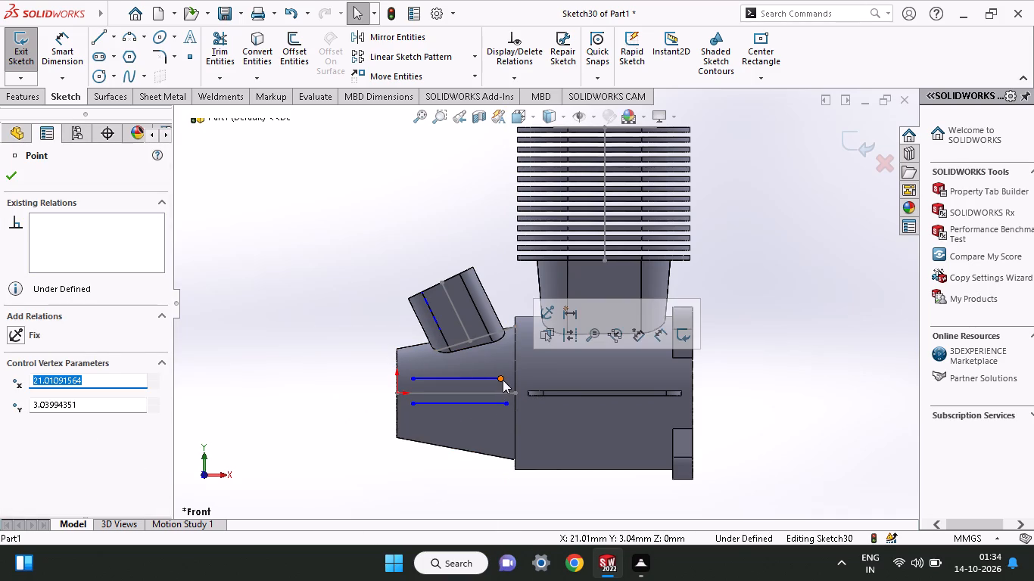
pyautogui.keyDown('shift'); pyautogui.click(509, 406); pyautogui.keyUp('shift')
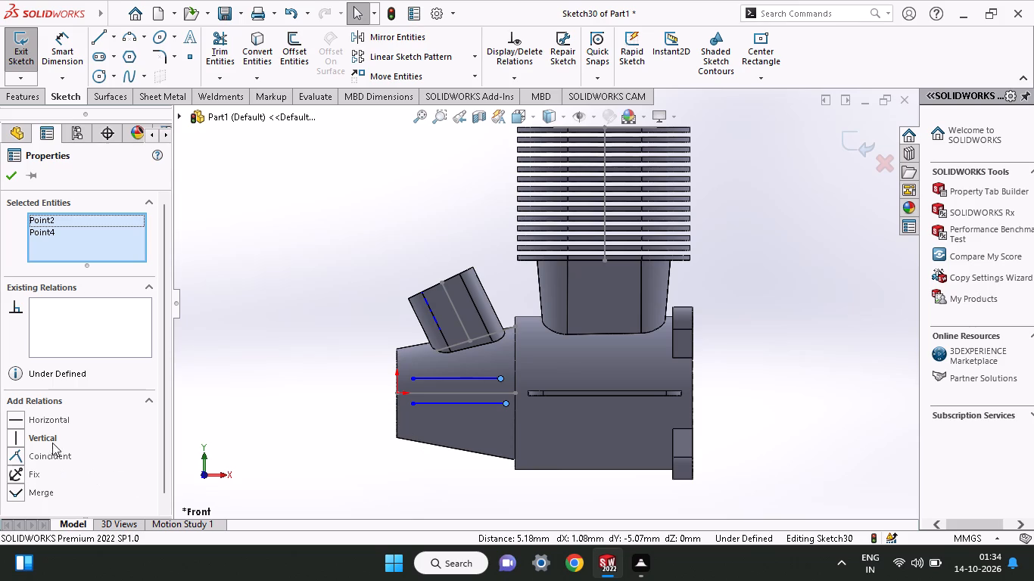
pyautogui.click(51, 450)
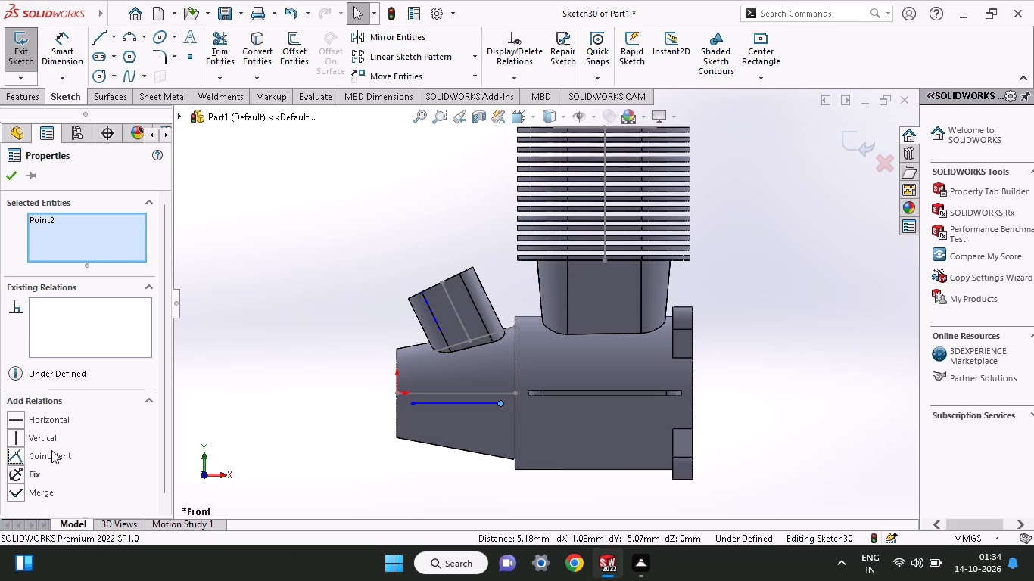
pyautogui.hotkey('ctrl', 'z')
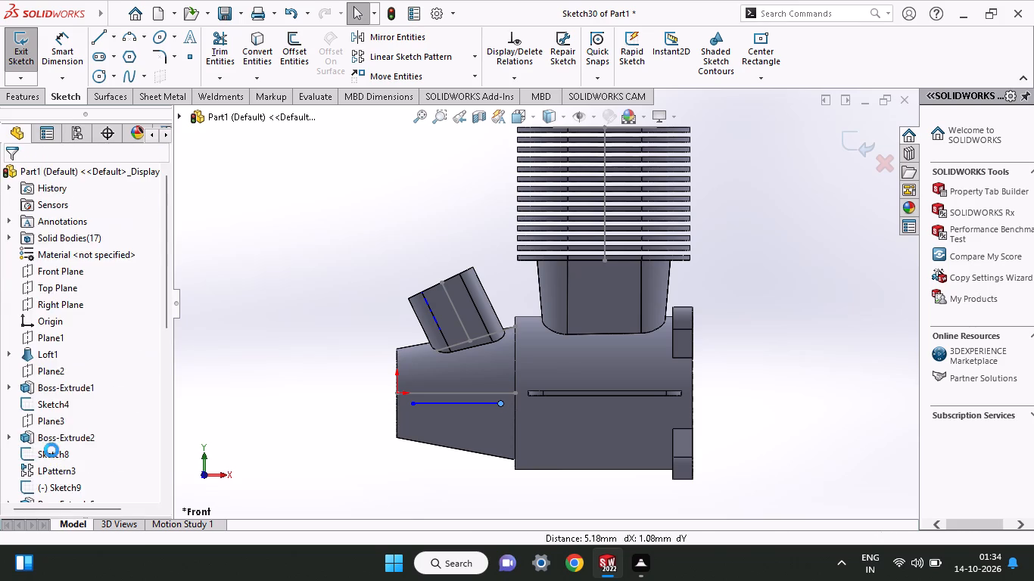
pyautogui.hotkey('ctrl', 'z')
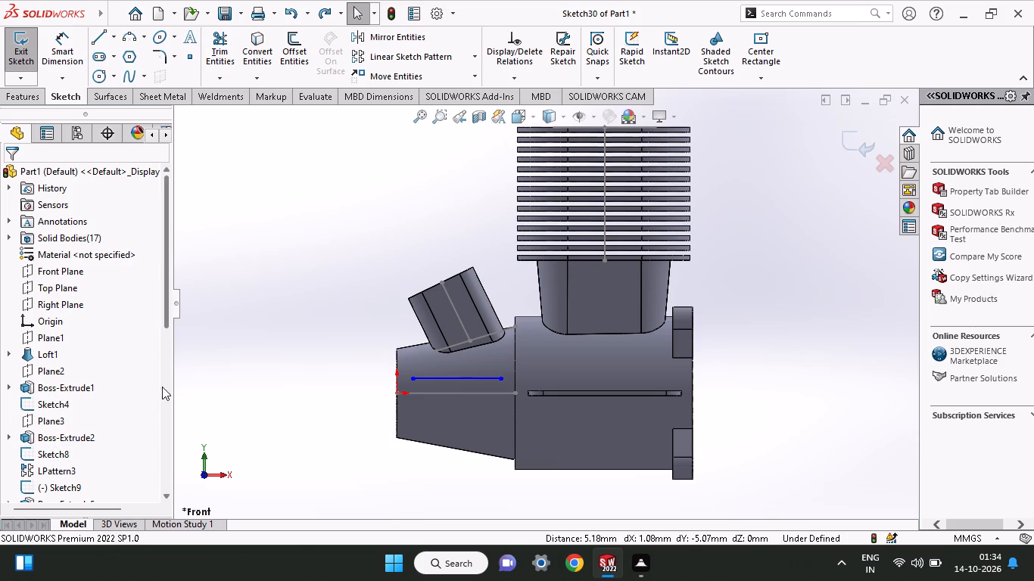
# Offset the horizontal line 6.5 mm downward across the nose's centre axis, with dimensions added.
pyautogui.click(289, 58)
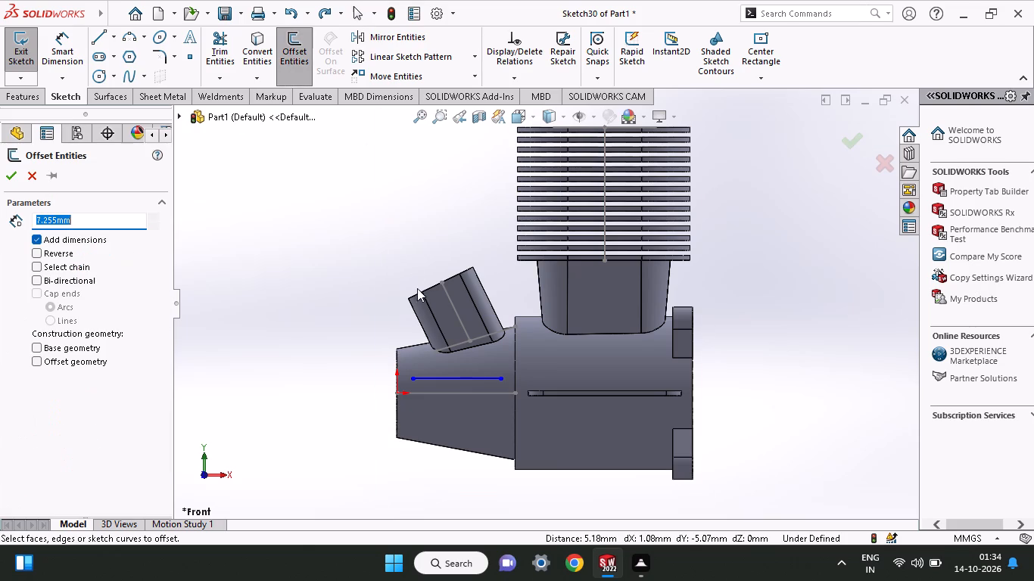
pyautogui.click(431, 380)
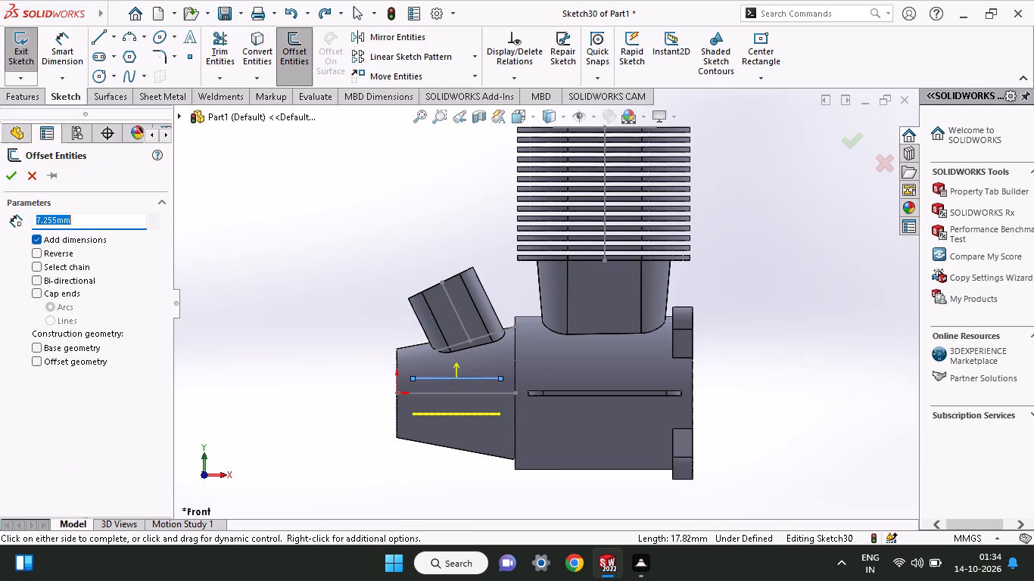
pyautogui.moveTo(72, 219); pyautogui.dragTo(0, 231)
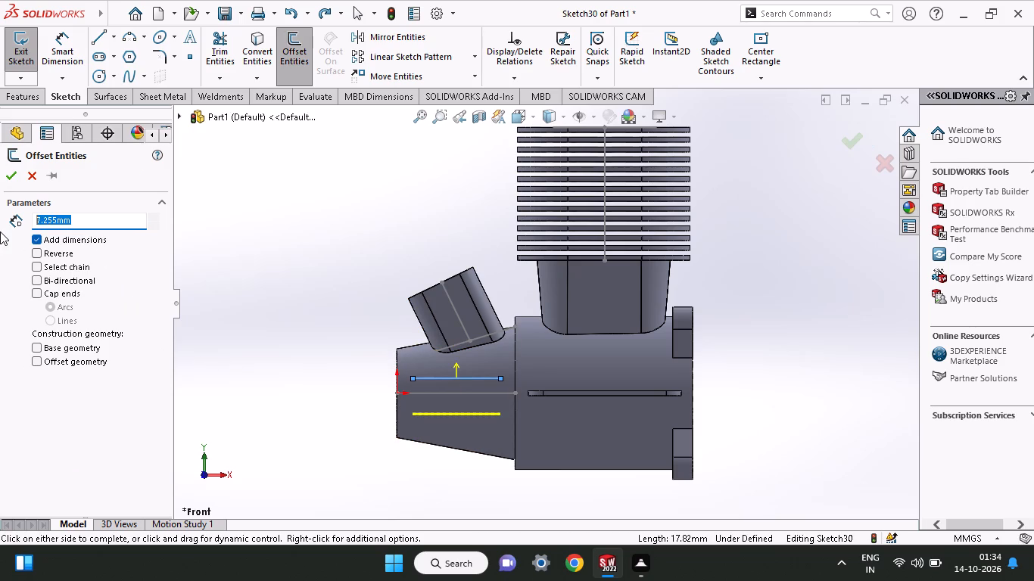
pyautogui.press('7')
pyautogui.press('Return')
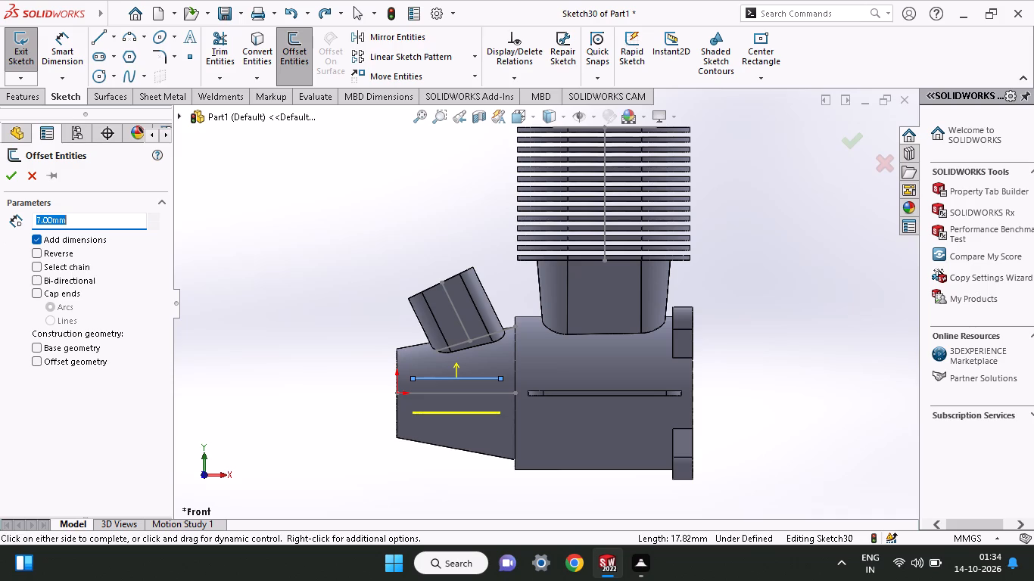
pyautogui.moveTo(75, 222); pyautogui.dragTo(0, 241)
pyautogui.moveTo(0, 241); pyautogui.dragTo(0, 241)
pyautogui.write('6.5')
pyautogui.press('Return')
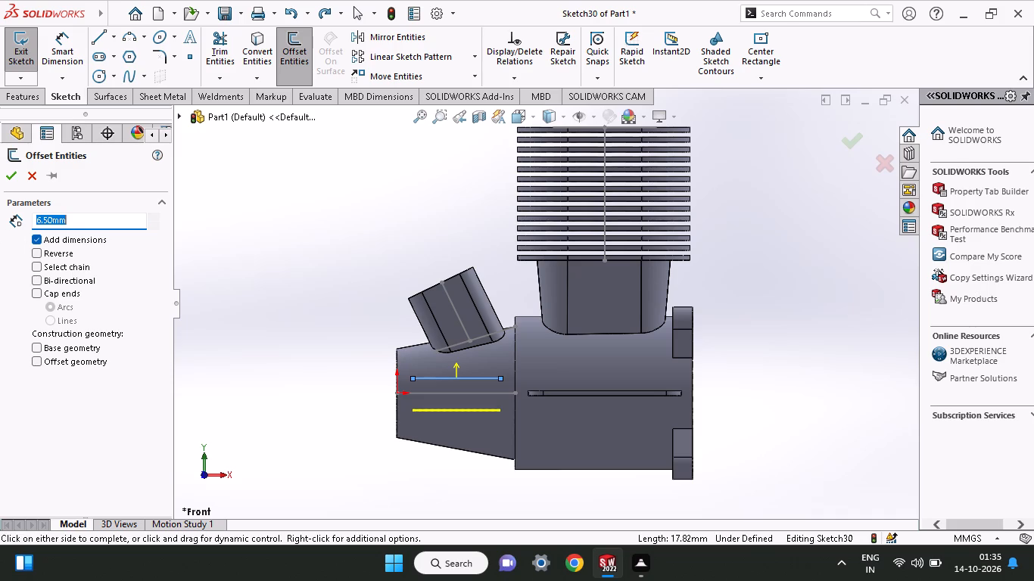
pyautogui.click(15, 182)
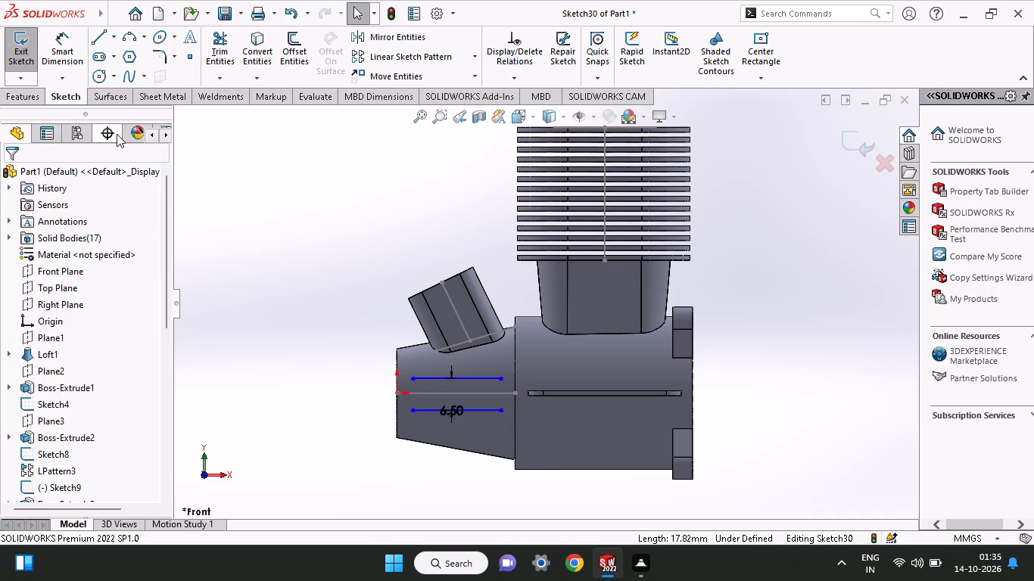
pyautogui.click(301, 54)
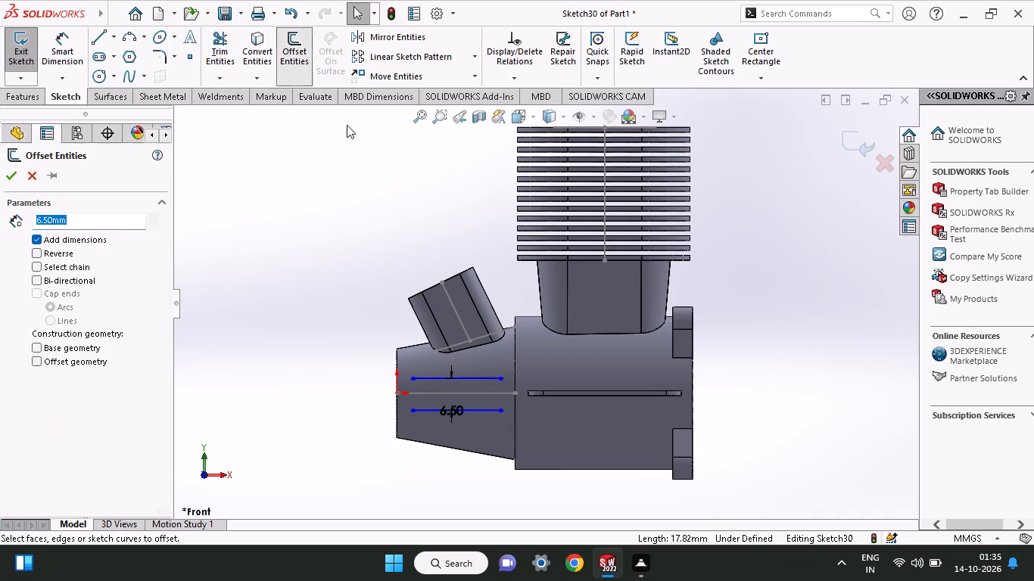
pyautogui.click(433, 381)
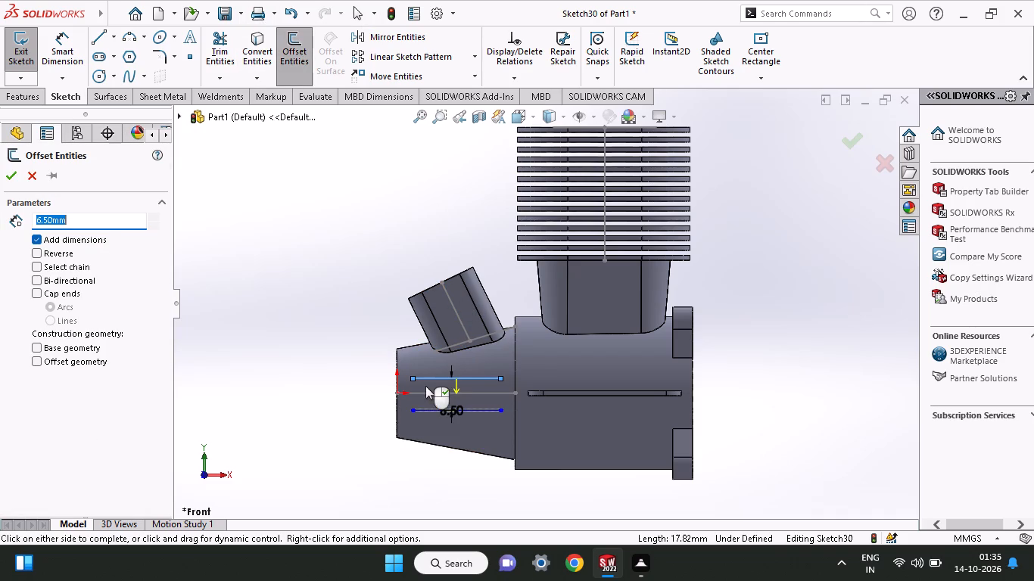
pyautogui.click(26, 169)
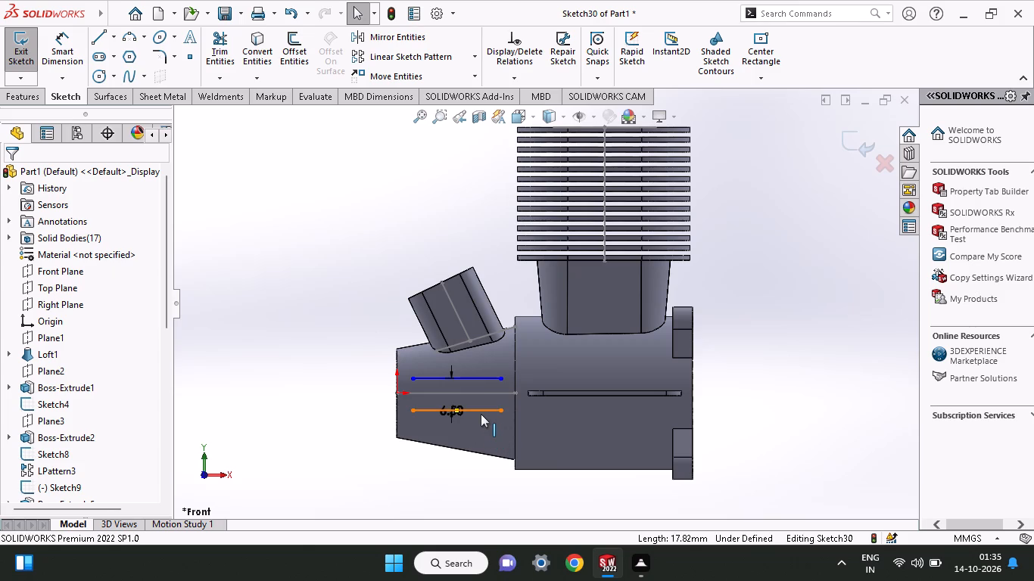
# Sketch a straight slot about 2.8 mm wide, with its centreline running end to end along the upper line.
pyautogui.click(99, 60)
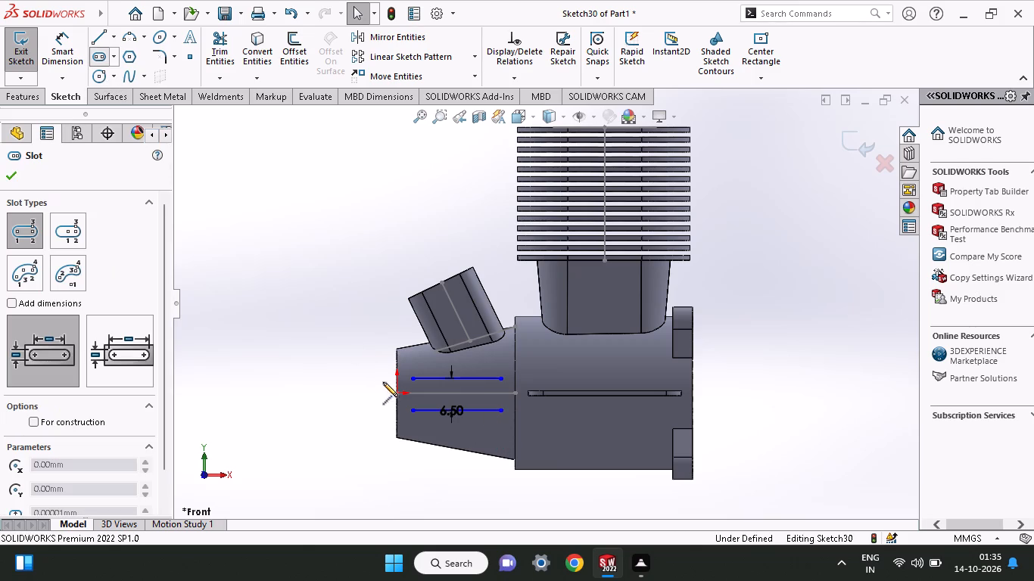
pyautogui.click(410, 381)
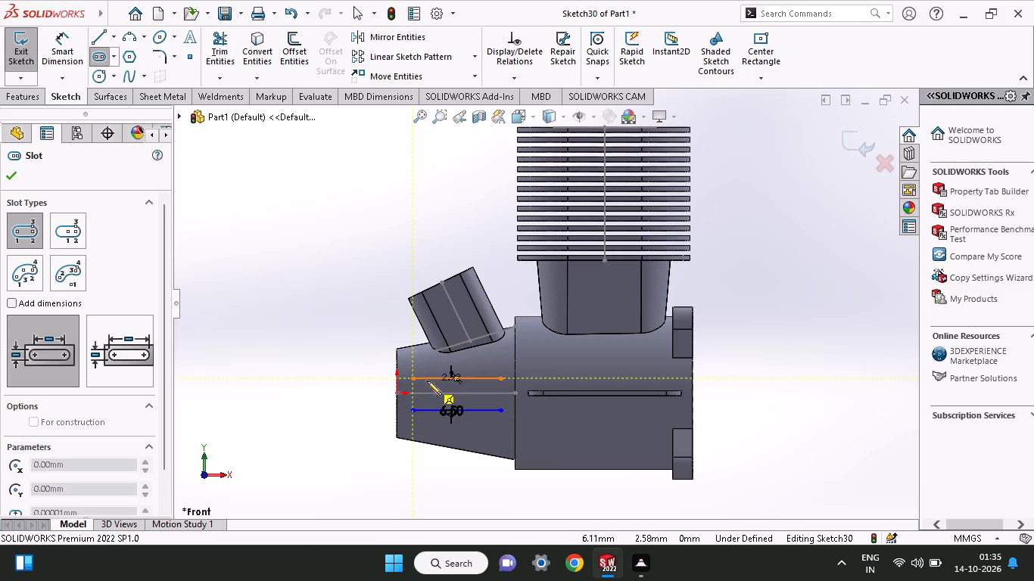
pyautogui.click(501, 377)
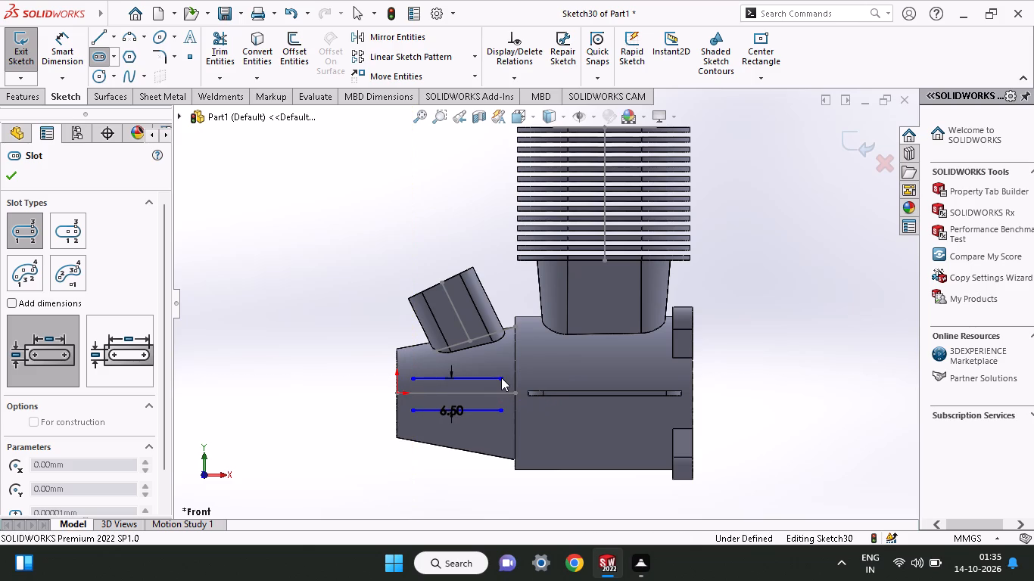
pyautogui.click(506, 385)
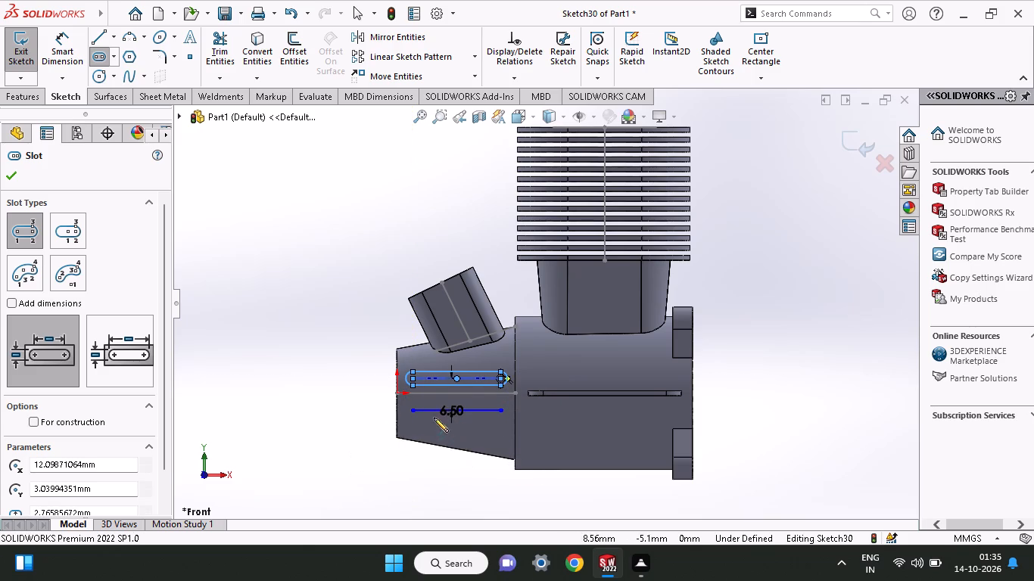
# Sketch a second straight slot about 3.3 mm wide, with its centreline running end to end along the lower offset line.
pyautogui.click(410, 412)
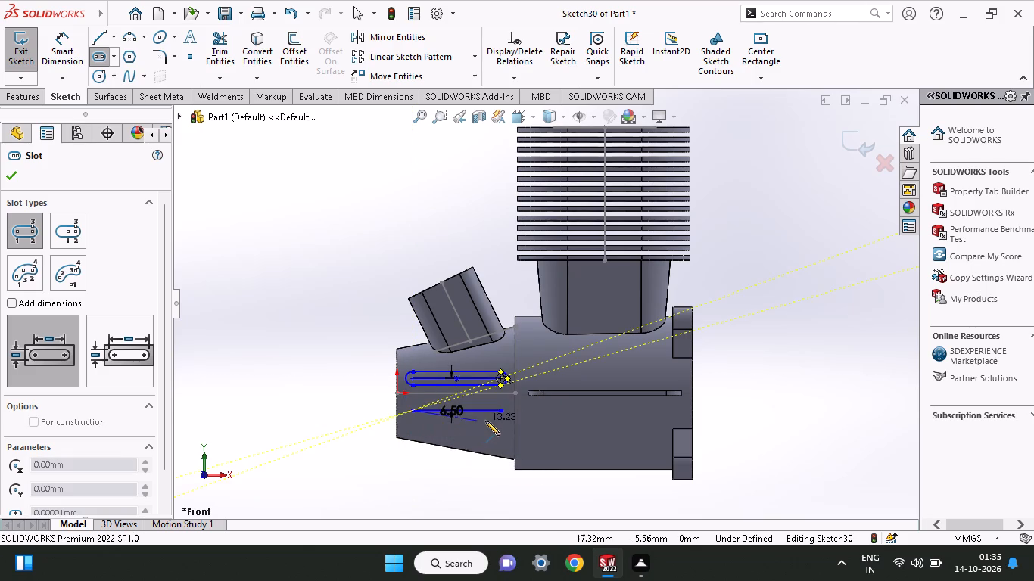
pyautogui.click(500, 410)
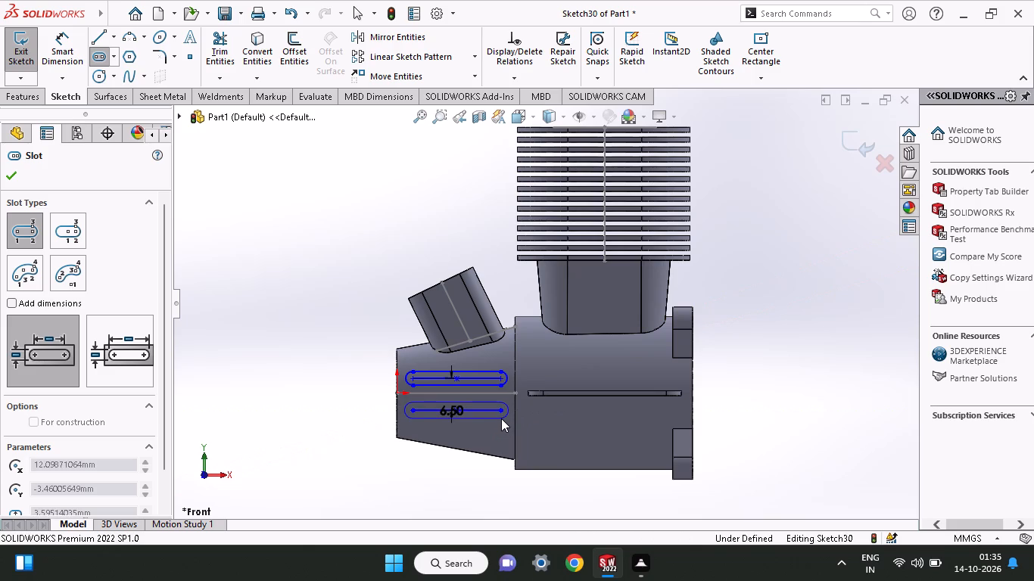
pyautogui.click(501, 418)
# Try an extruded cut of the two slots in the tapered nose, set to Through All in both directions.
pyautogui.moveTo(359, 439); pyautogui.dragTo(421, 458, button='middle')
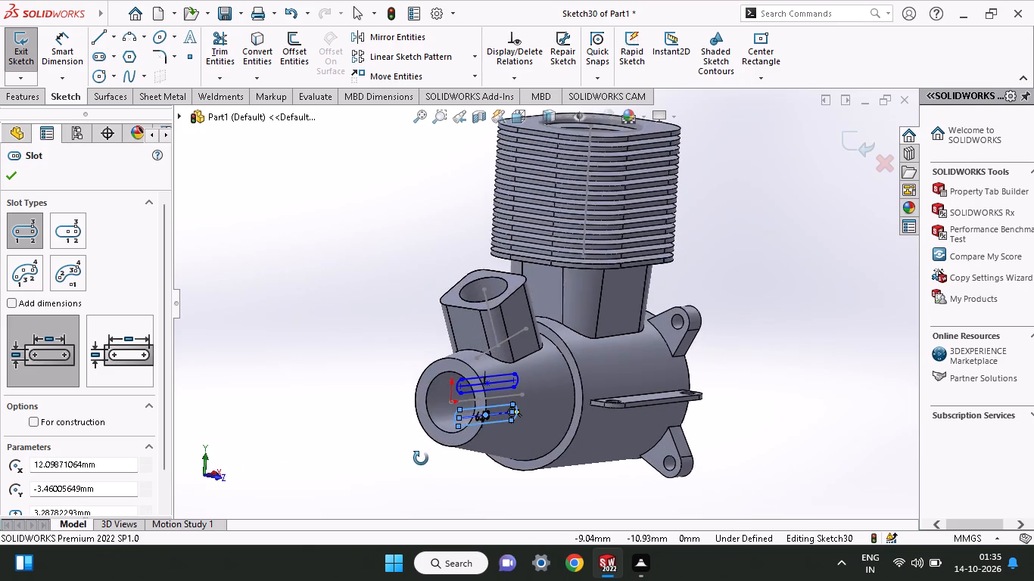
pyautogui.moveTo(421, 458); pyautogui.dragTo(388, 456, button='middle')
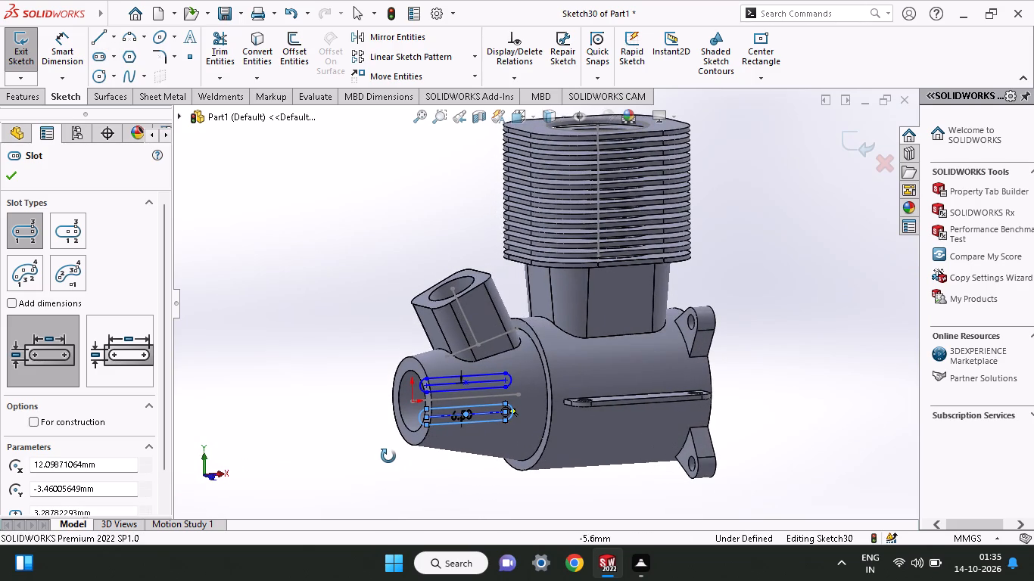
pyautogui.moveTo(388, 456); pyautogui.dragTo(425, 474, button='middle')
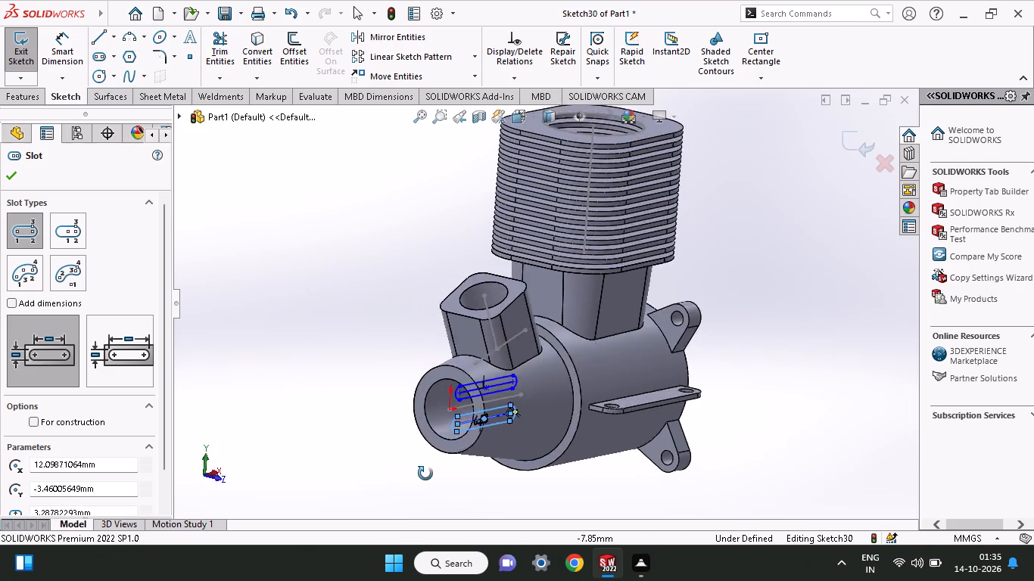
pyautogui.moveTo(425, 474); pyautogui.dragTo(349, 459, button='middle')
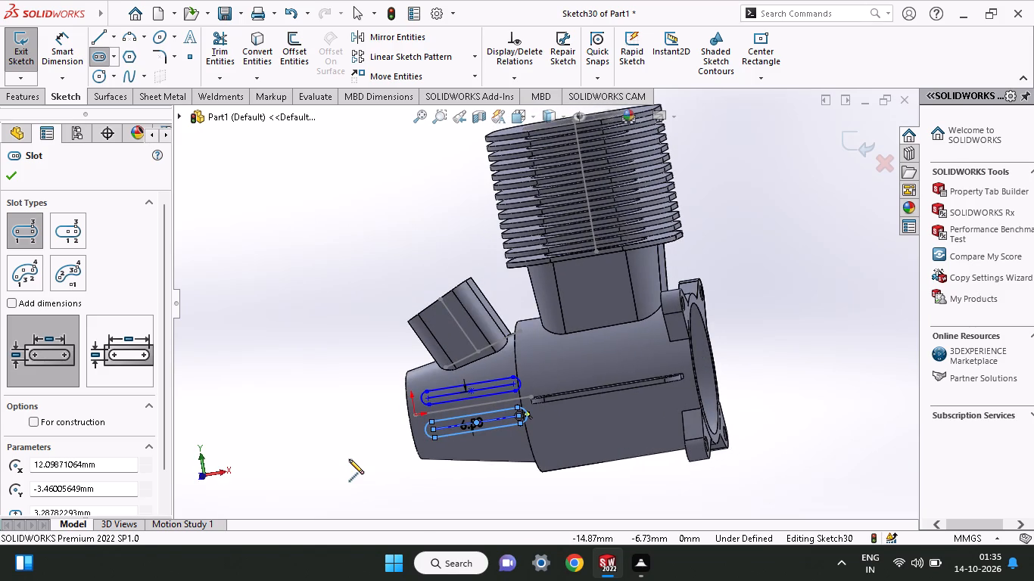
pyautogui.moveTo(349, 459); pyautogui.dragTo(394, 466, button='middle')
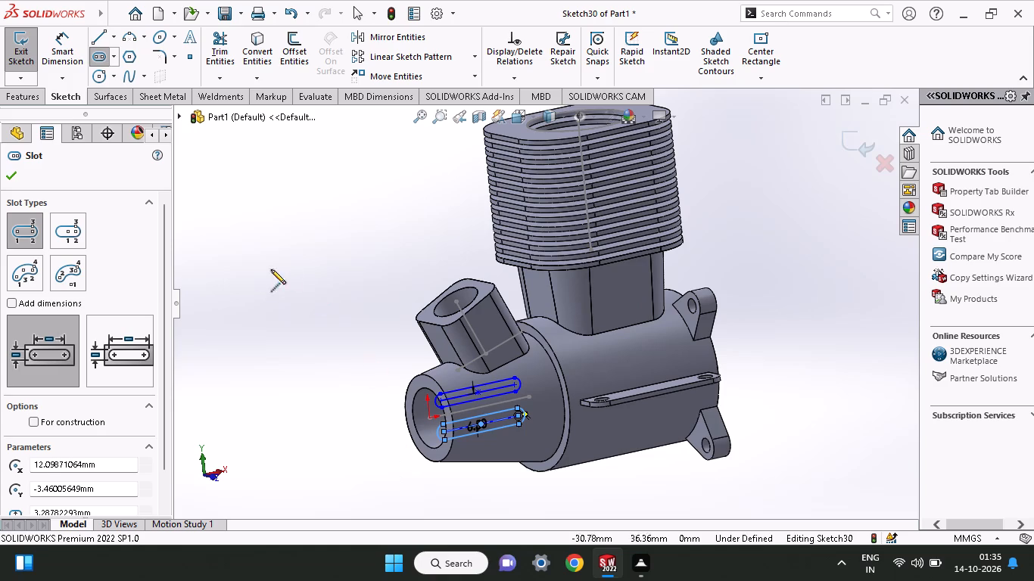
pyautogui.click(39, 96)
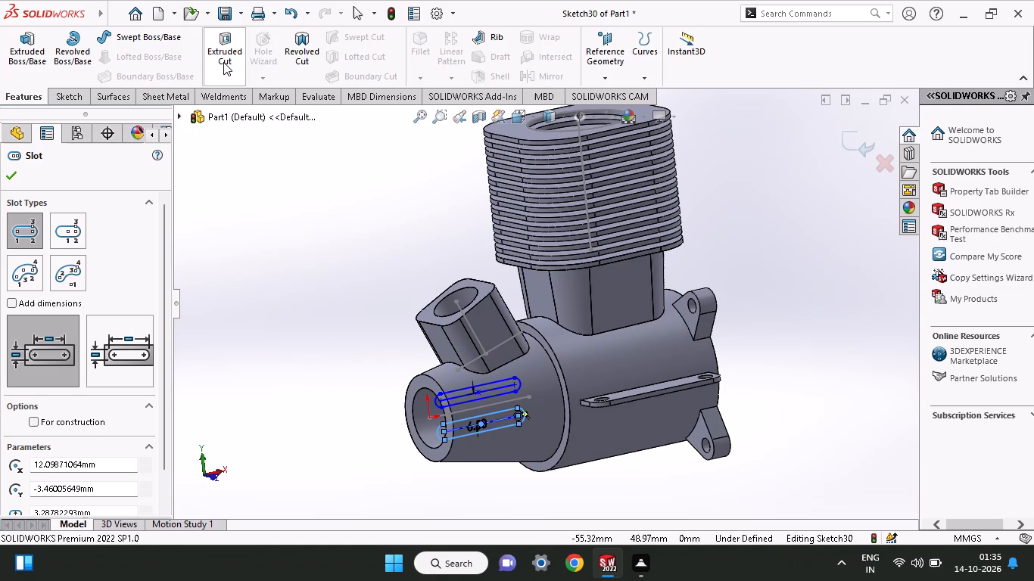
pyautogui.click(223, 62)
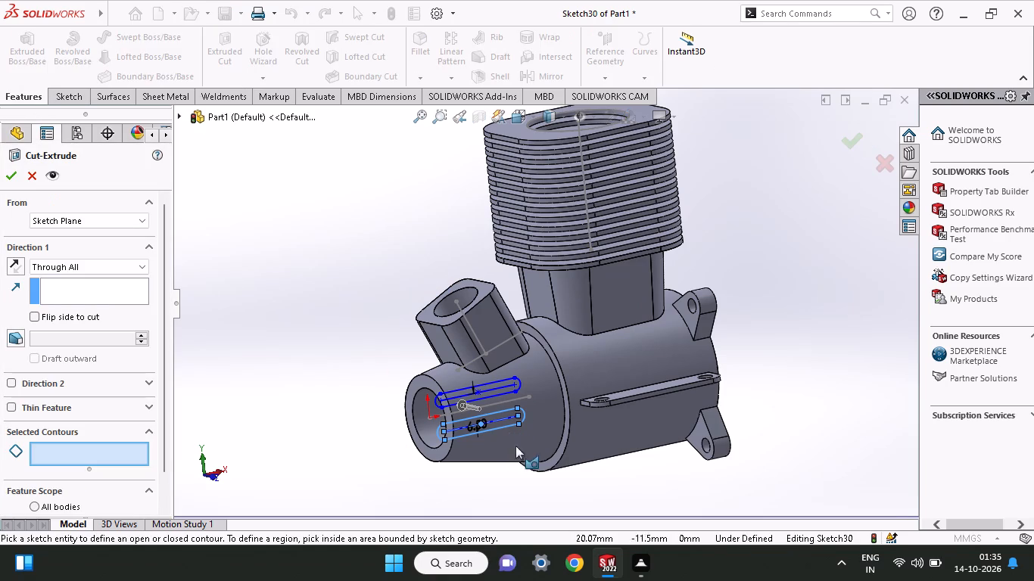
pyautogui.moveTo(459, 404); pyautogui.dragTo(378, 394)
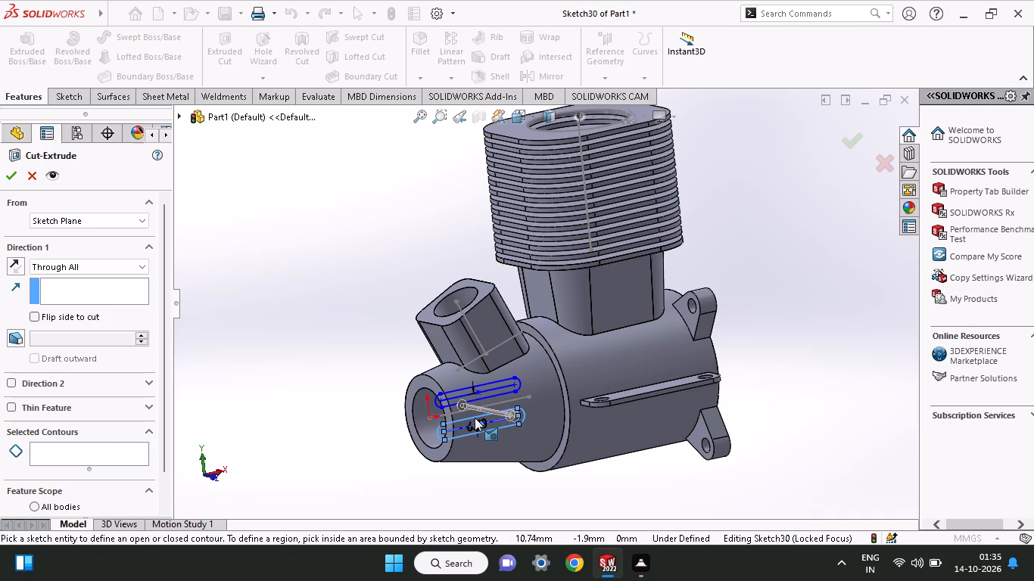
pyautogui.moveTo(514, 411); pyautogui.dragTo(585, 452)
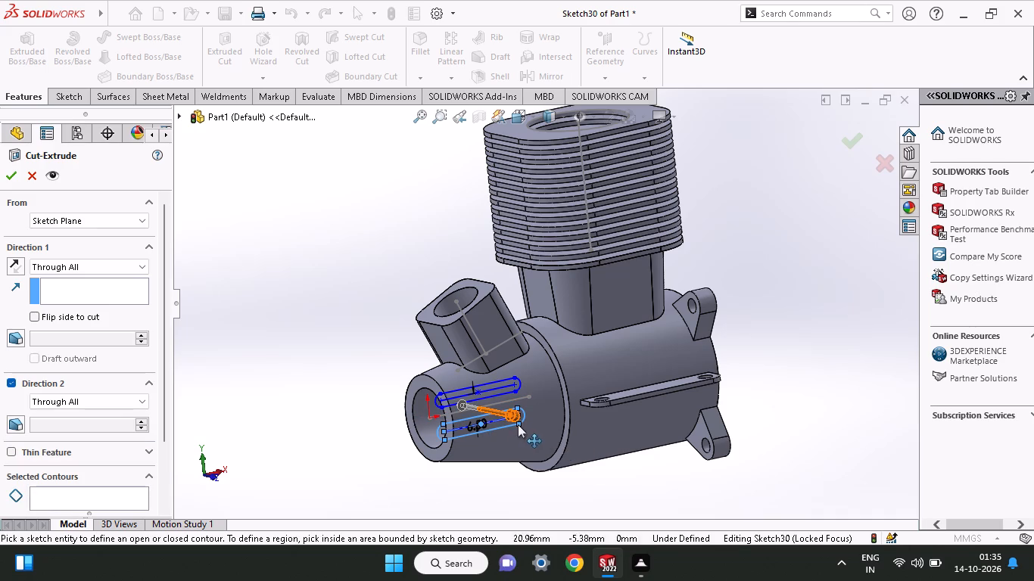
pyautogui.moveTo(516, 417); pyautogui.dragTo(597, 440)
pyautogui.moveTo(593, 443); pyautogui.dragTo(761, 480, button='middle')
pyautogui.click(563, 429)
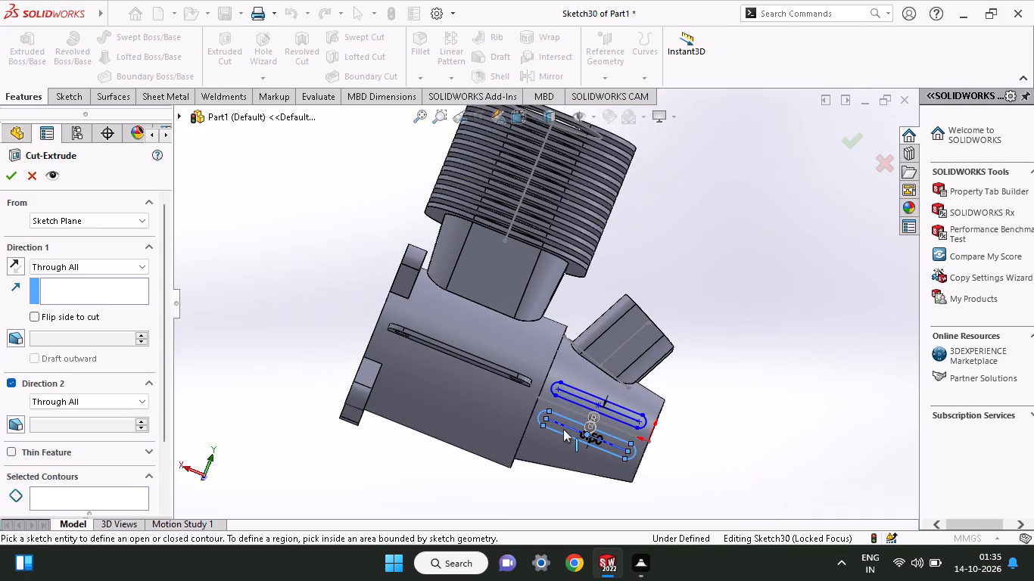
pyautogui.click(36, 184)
# Delete all the slot geometry, including both slots and their centrelines, from the open sketch on the nose.
pyautogui.moveTo(470, 415); pyautogui.dragTo(325, 409, button='middle')
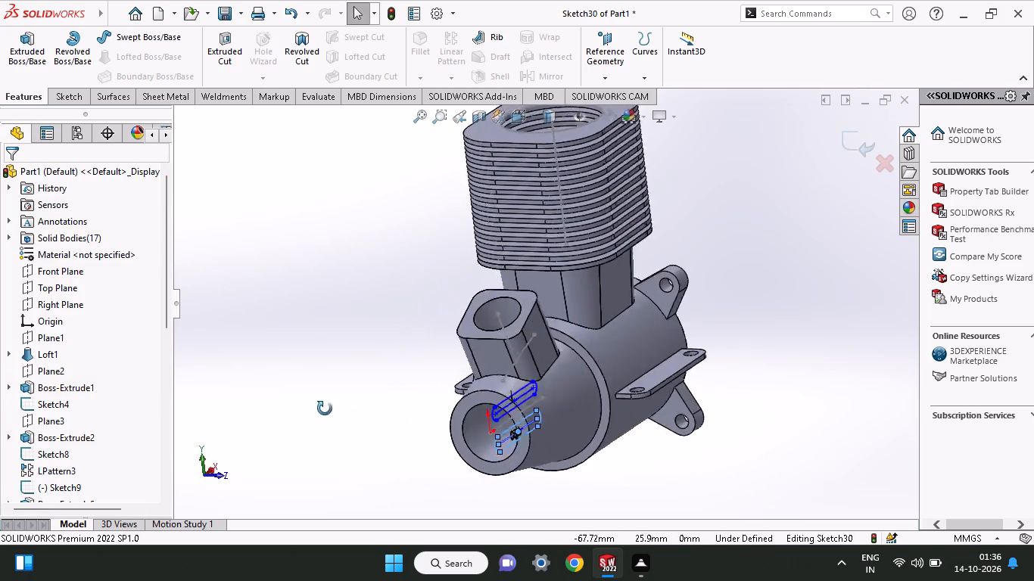
pyautogui.moveTo(325, 409); pyautogui.dragTo(278, 411, button='middle')
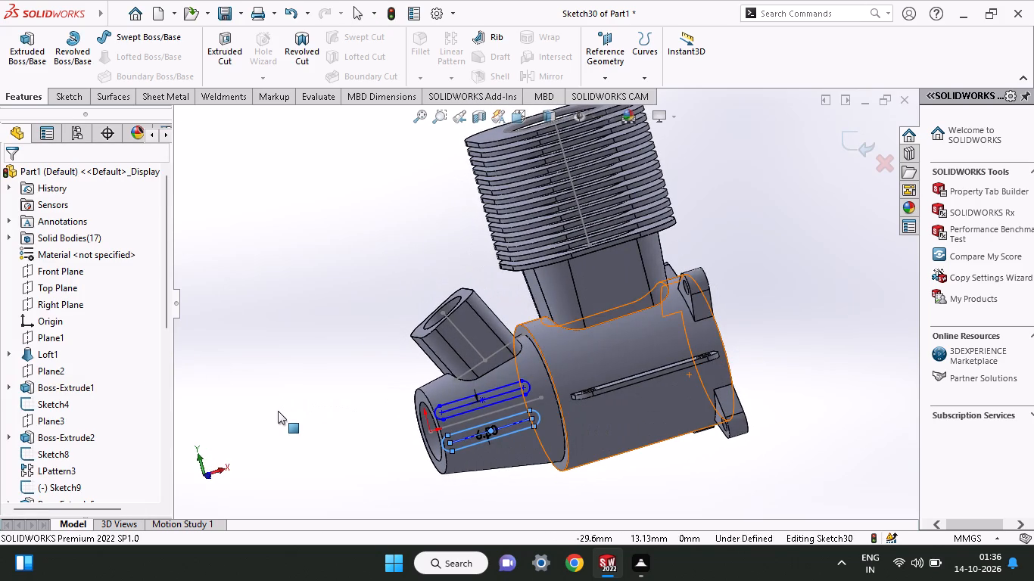
pyautogui.rightClick(253, 371)
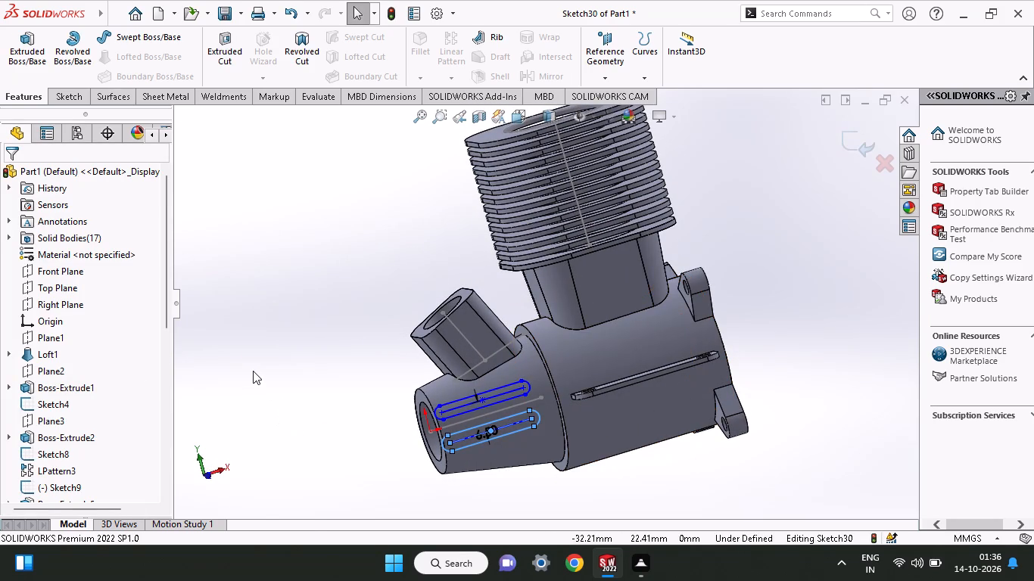
pyautogui.click(213, 332)
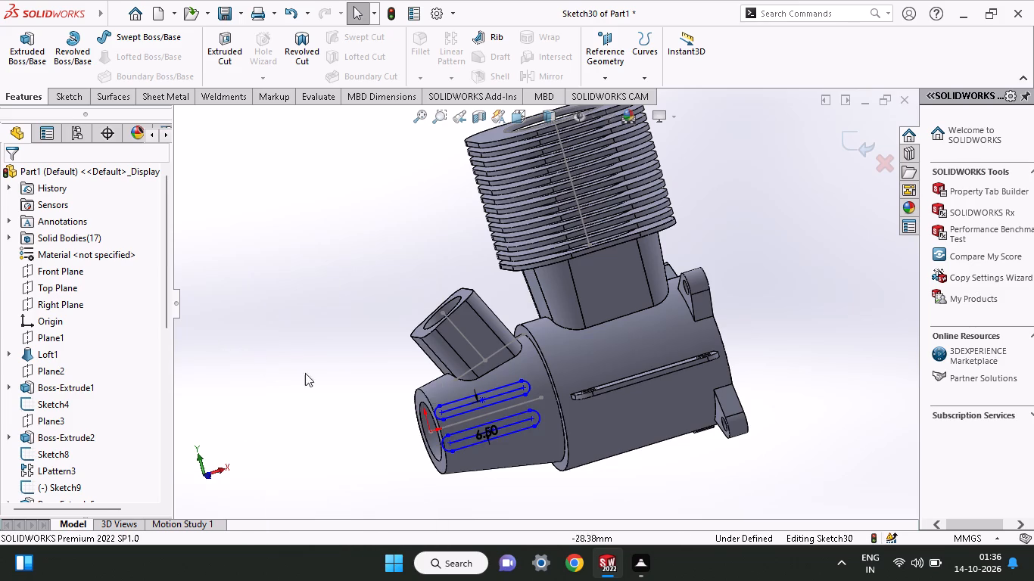
pyautogui.moveTo(553, 433); pyautogui.dragTo(378, 412)
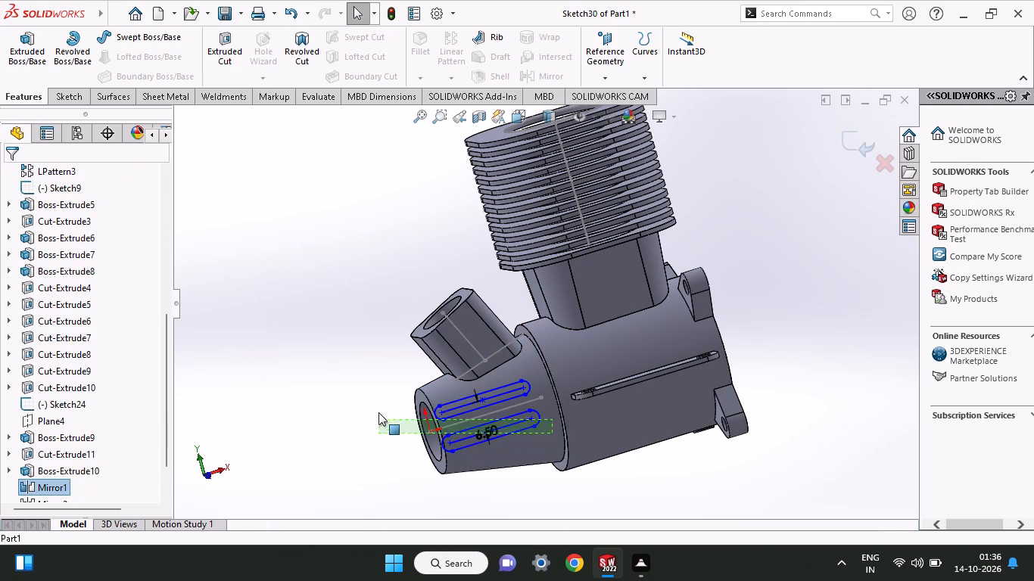
pyautogui.moveTo(378, 412); pyautogui.dragTo(375, 391)
pyautogui.rightClick(375, 391)
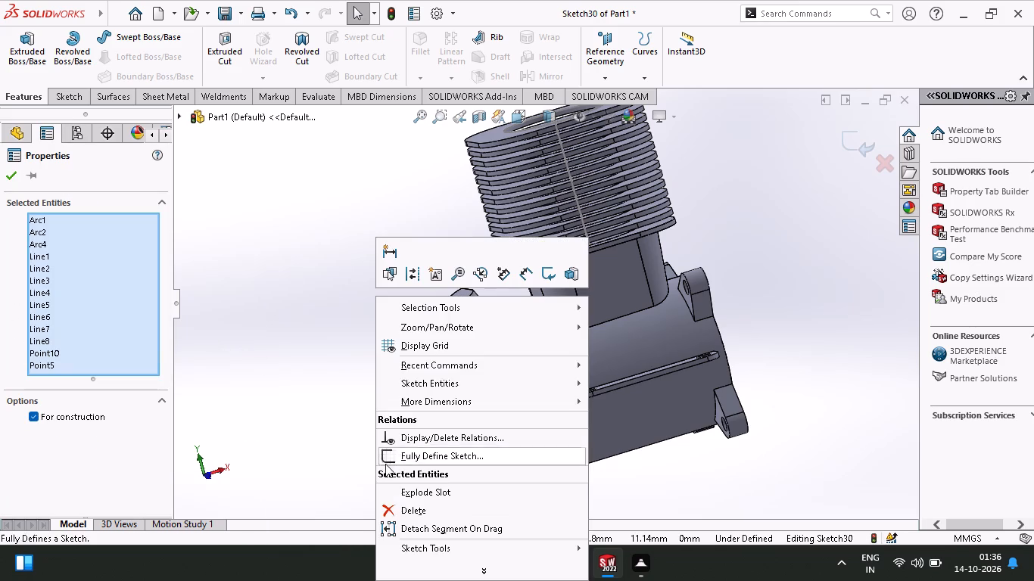
pyautogui.click(400, 507)
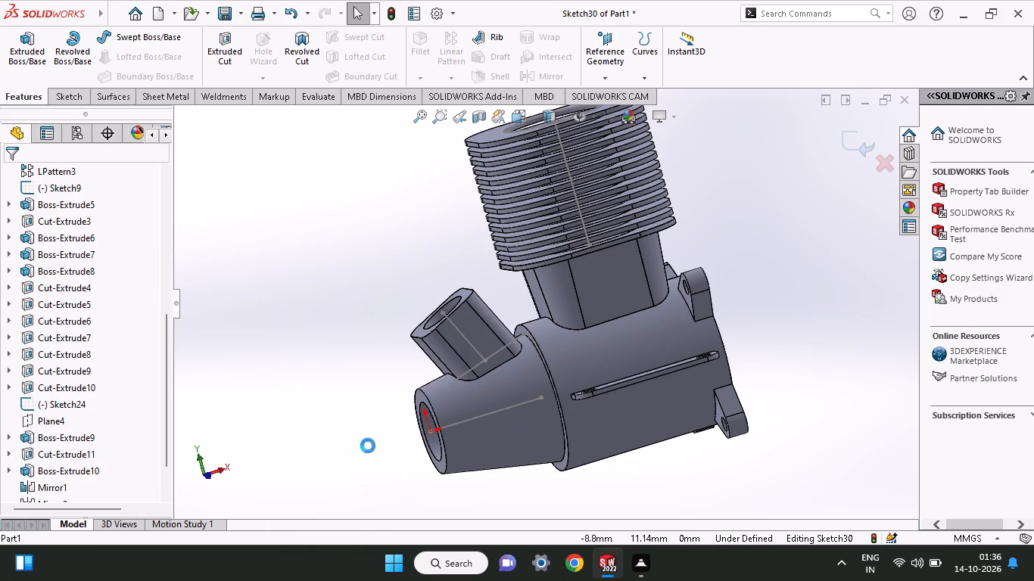
# Leave the emptied sketch and start a new sketch on the Front Plane.
pyautogui.moveTo(172, 353); pyautogui.dragTo(173, 338)
pyautogui.moveTo(163, 371); pyautogui.dragTo(173, 348)
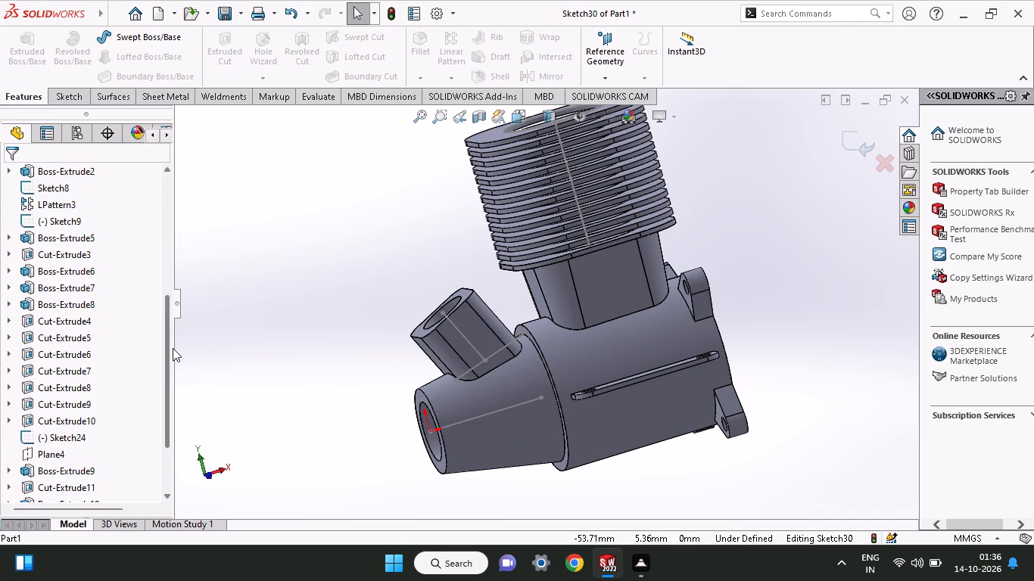
pyautogui.moveTo(173, 348); pyautogui.dragTo(191, 132)
pyautogui.moveTo(171, 356); pyautogui.dragTo(158, 200)
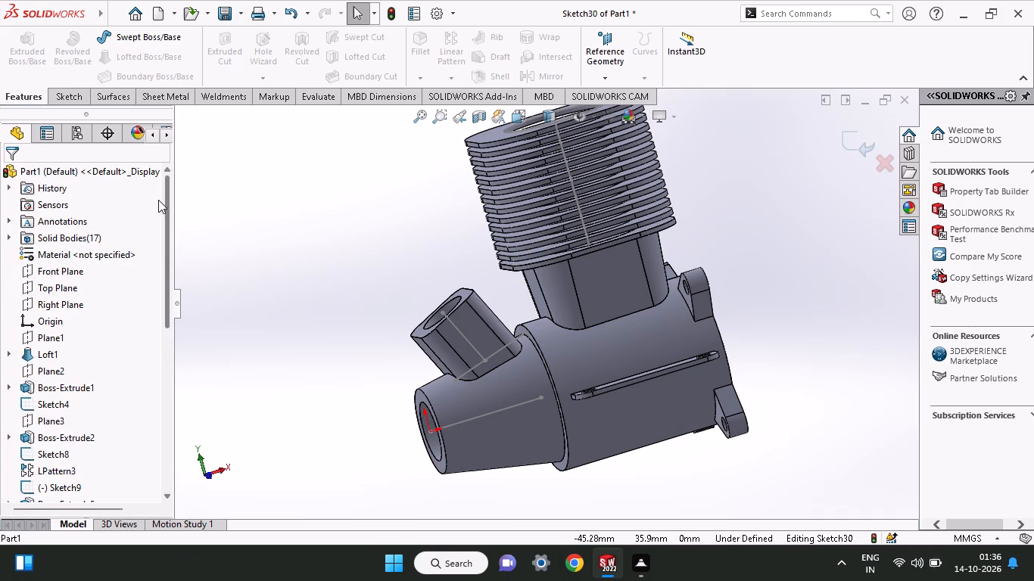
pyautogui.moveTo(158, 200); pyautogui.dragTo(158, 198)
pyautogui.click(70, 295)
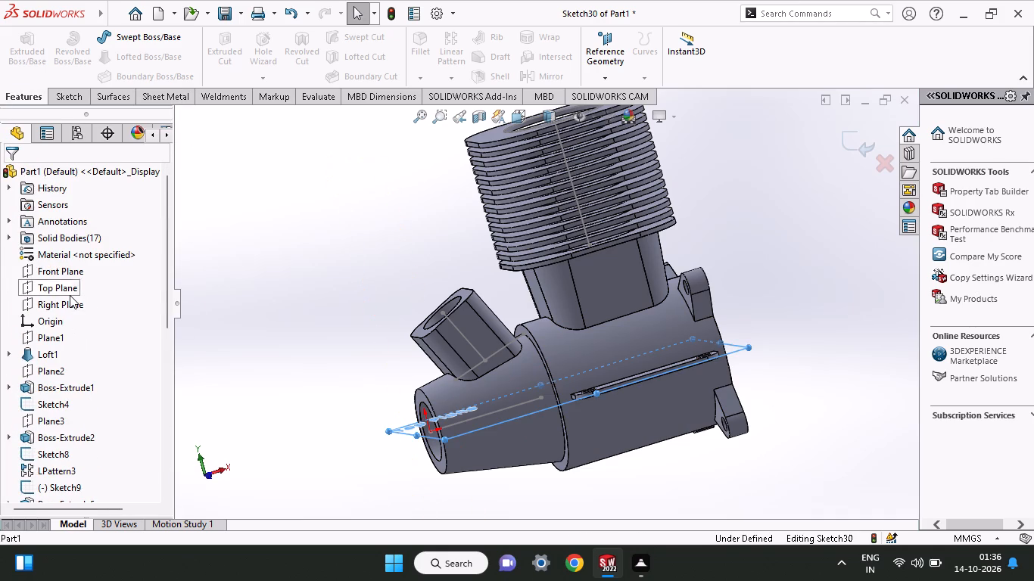
pyautogui.click(82, 305)
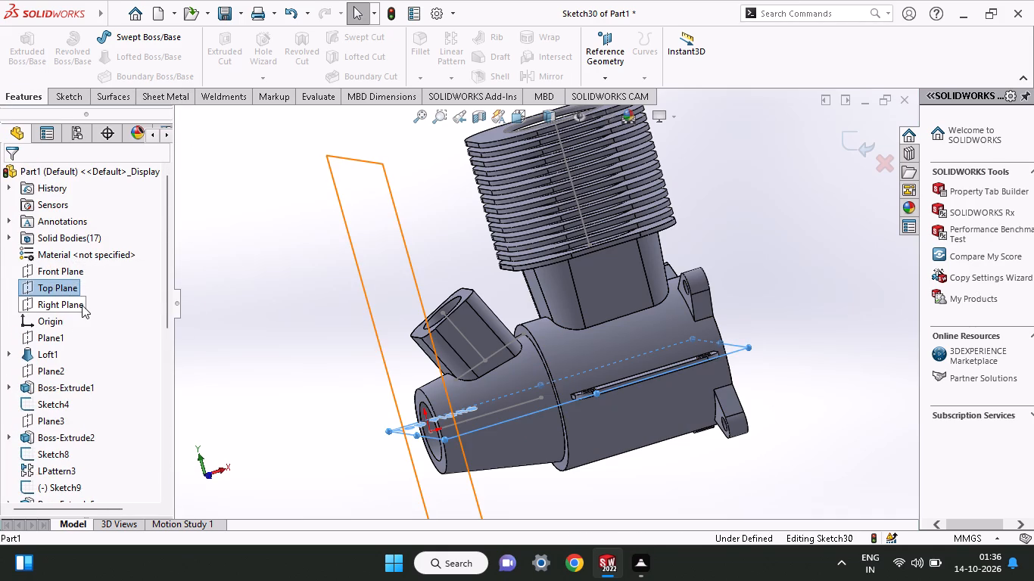
pyautogui.click(52, 269)
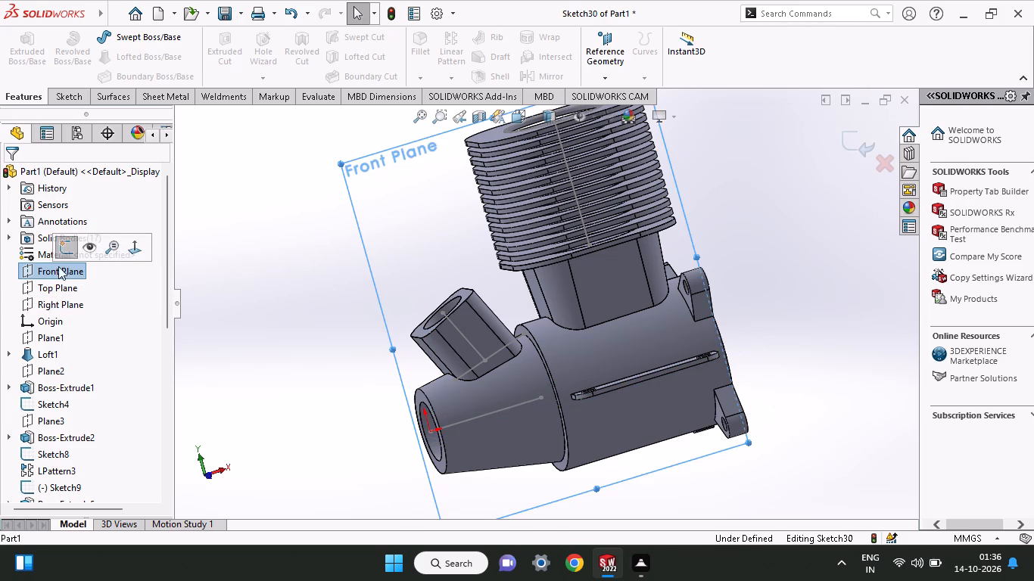
pyautogui.click(67, 241)
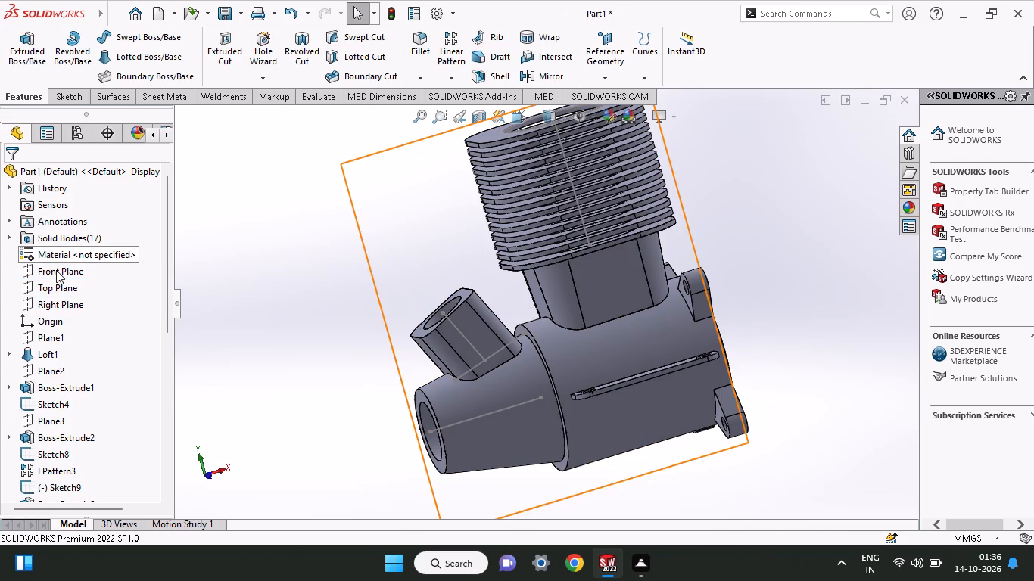
pyautogui.click(56, 270)
pyautogui.click(66, 250)
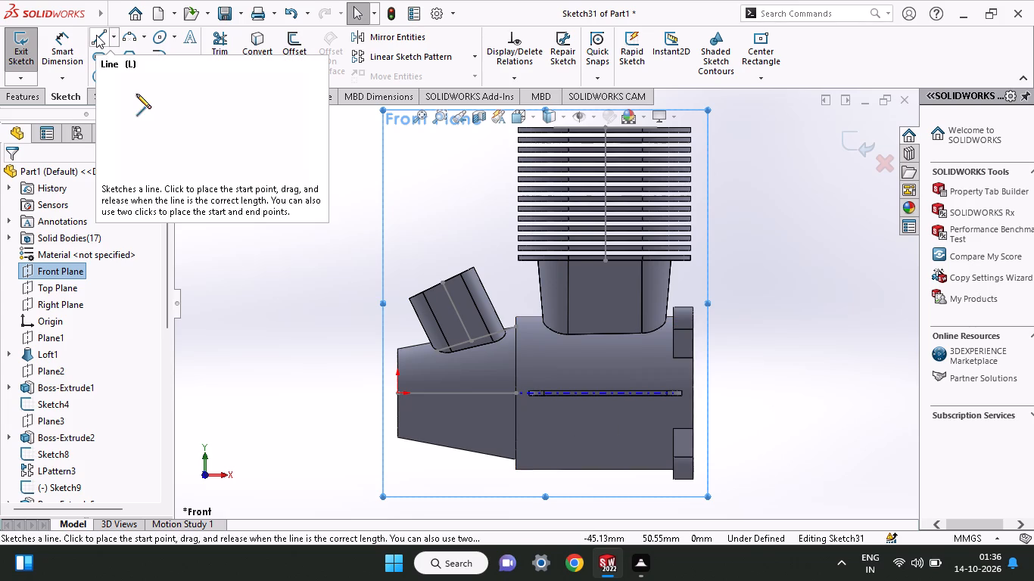
# Sketch a horizontal straight slot about 2.5 mm wide on the nose, centred about 4.3 mm above its centre axis.
pyautogui.click(96, 61)
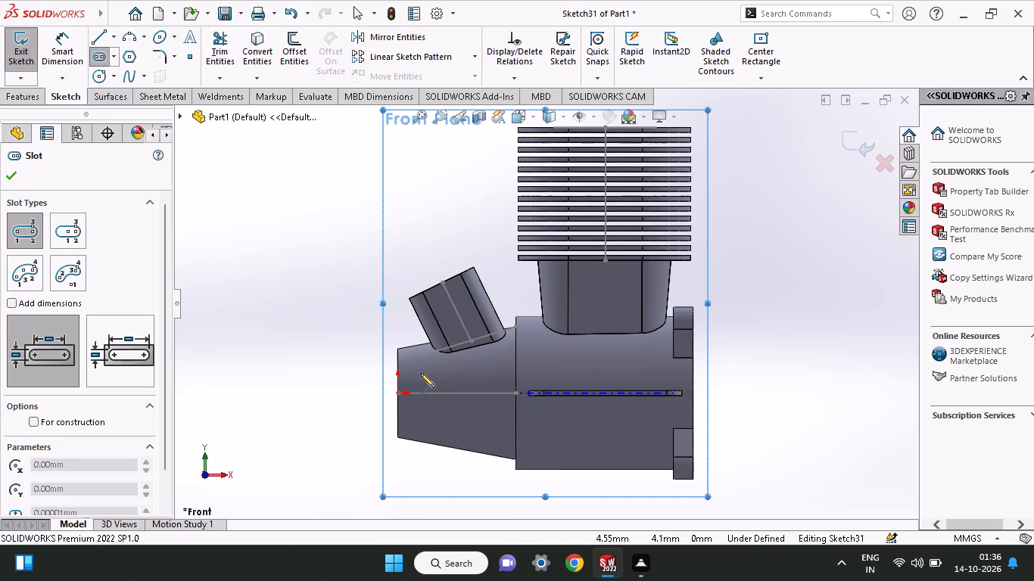
pyautogui.click(413, 372)
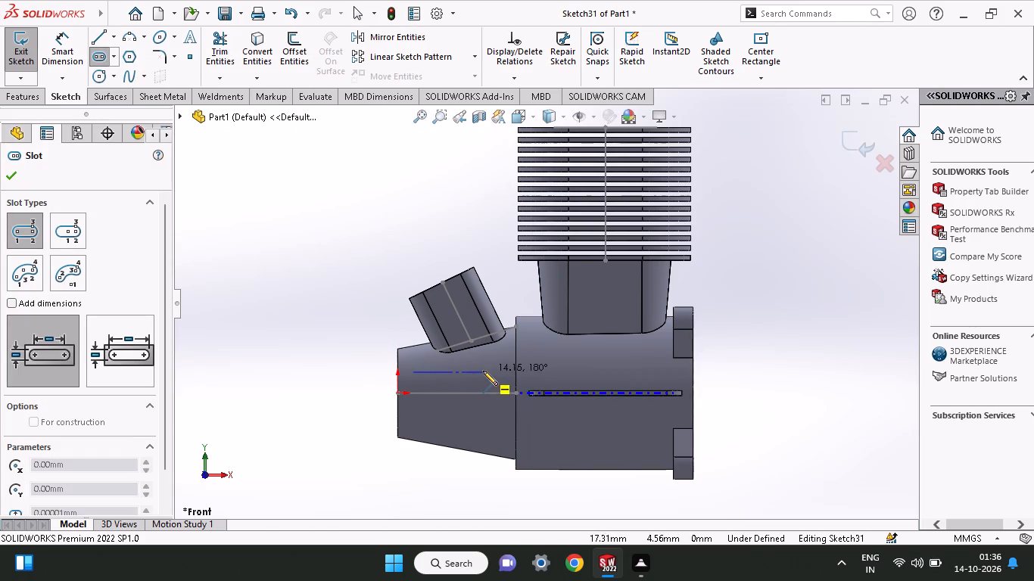
pyautogui.click(499, 370)
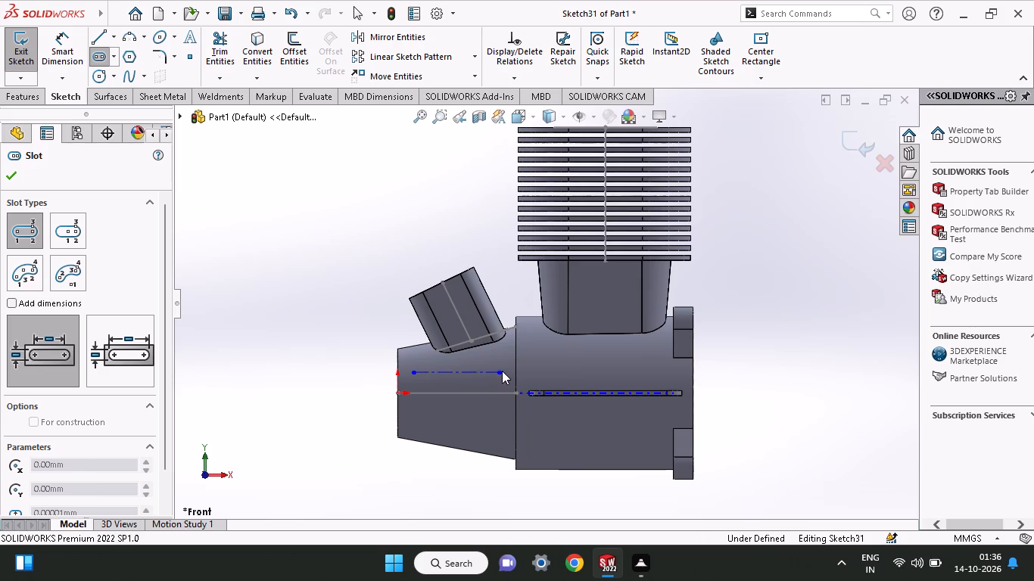
pyautogui.click(502, 378)
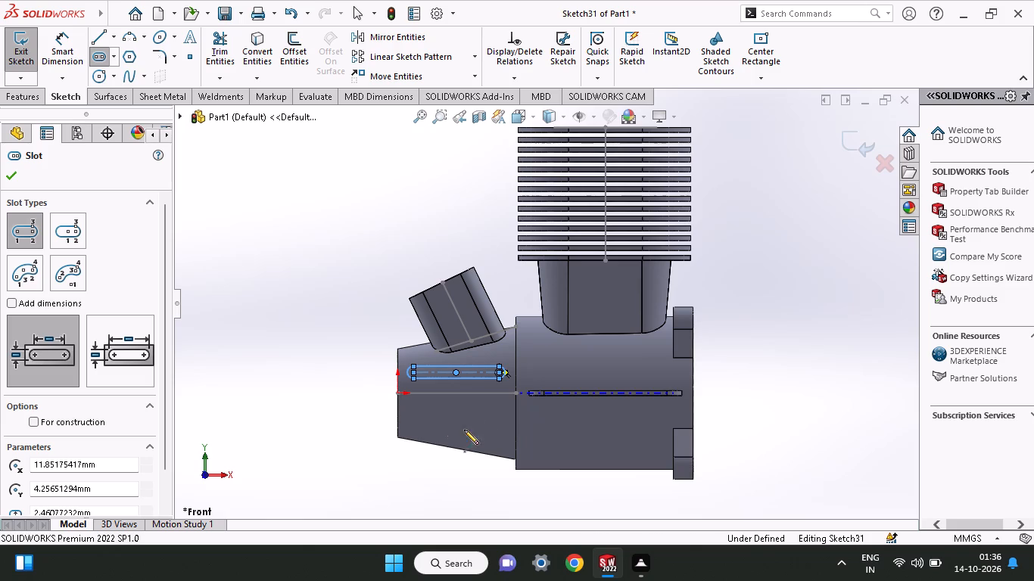
# Sketch a matching horizontal slot about 2.5 mm wide, centred about 5.4 mm below the nose's centre axis and aligned with the upper one.
pyautogui.click(416, 420)
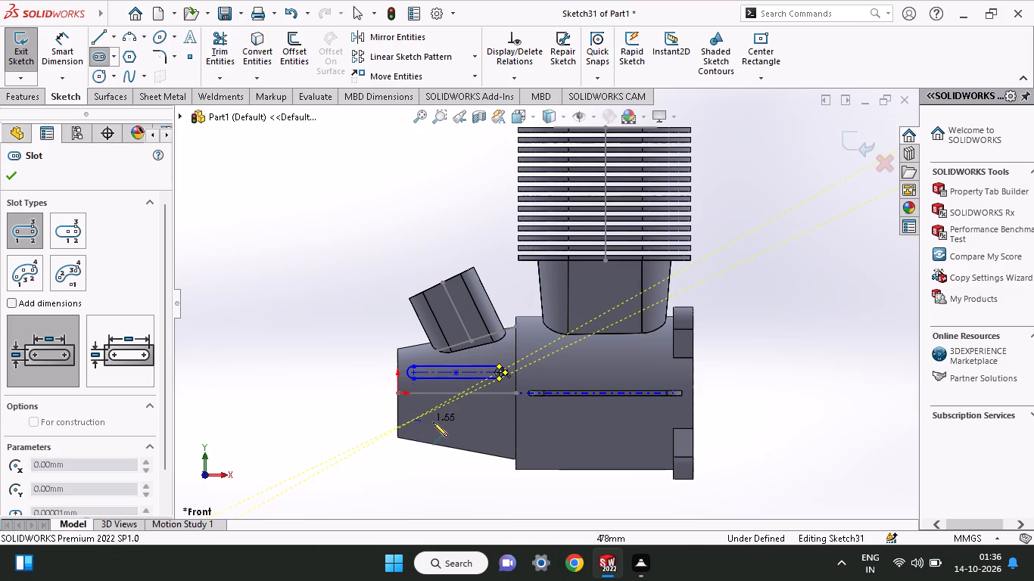
pyautogui.click(497, 418)
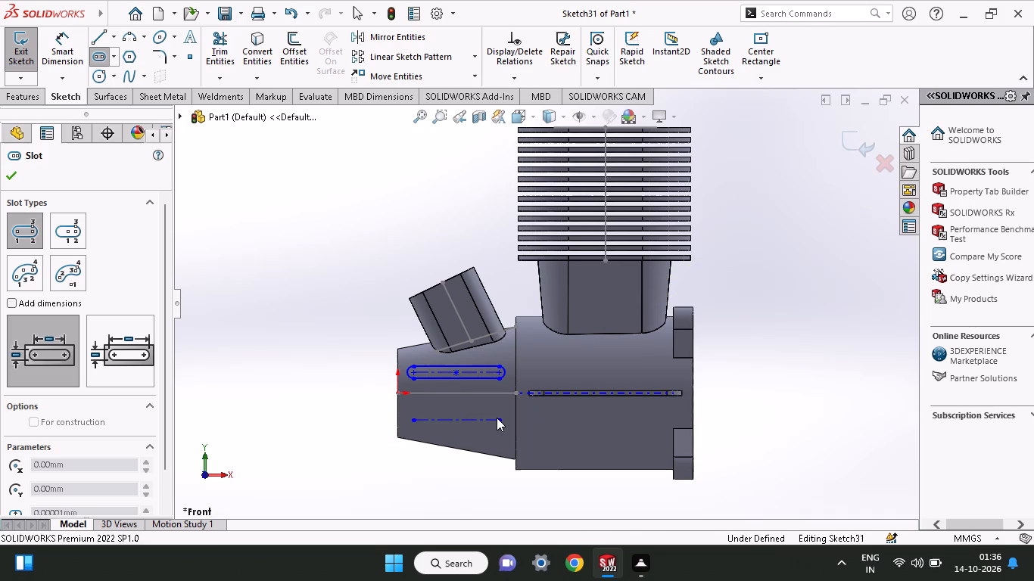
pyautogui.click(497, 426)
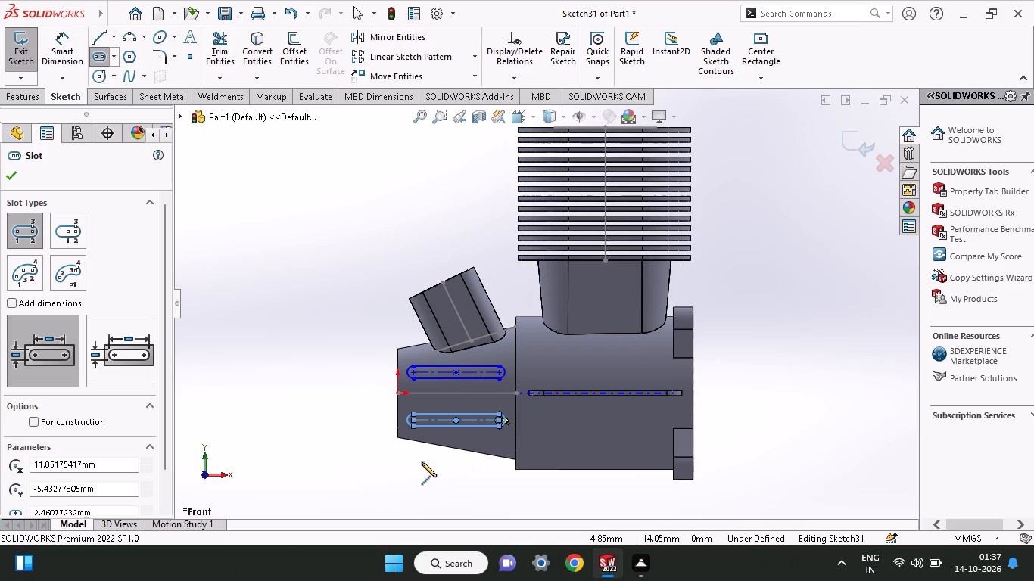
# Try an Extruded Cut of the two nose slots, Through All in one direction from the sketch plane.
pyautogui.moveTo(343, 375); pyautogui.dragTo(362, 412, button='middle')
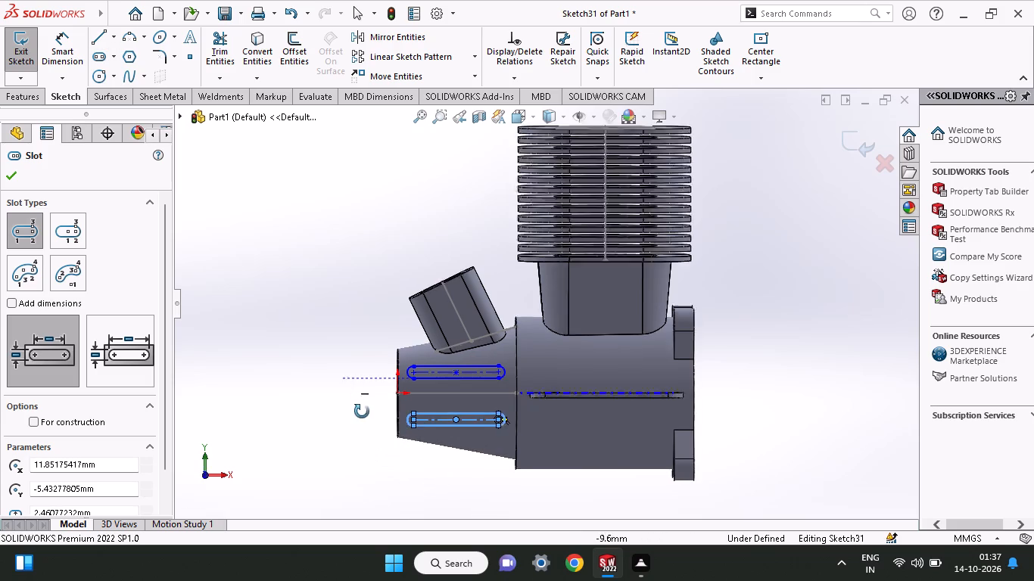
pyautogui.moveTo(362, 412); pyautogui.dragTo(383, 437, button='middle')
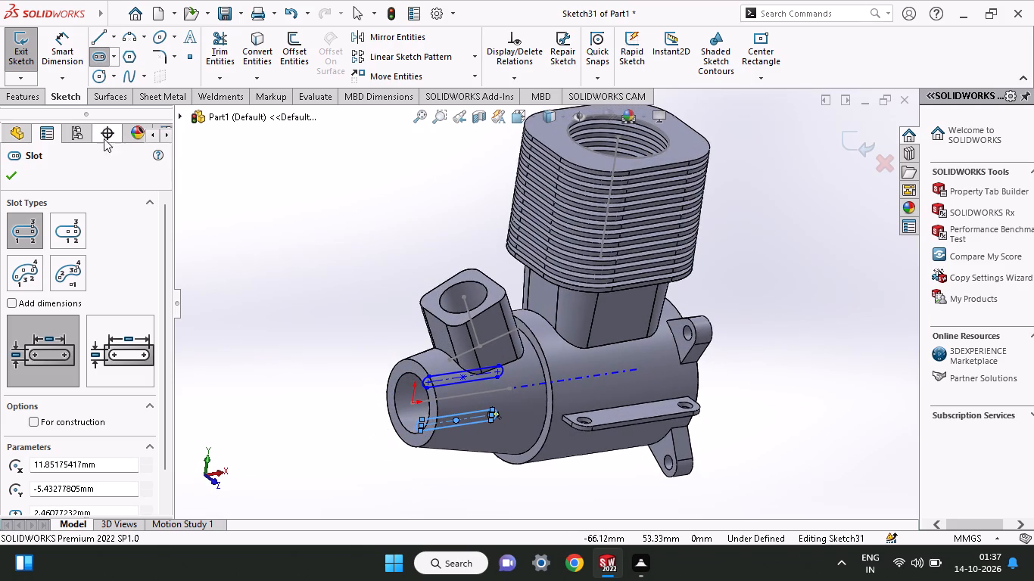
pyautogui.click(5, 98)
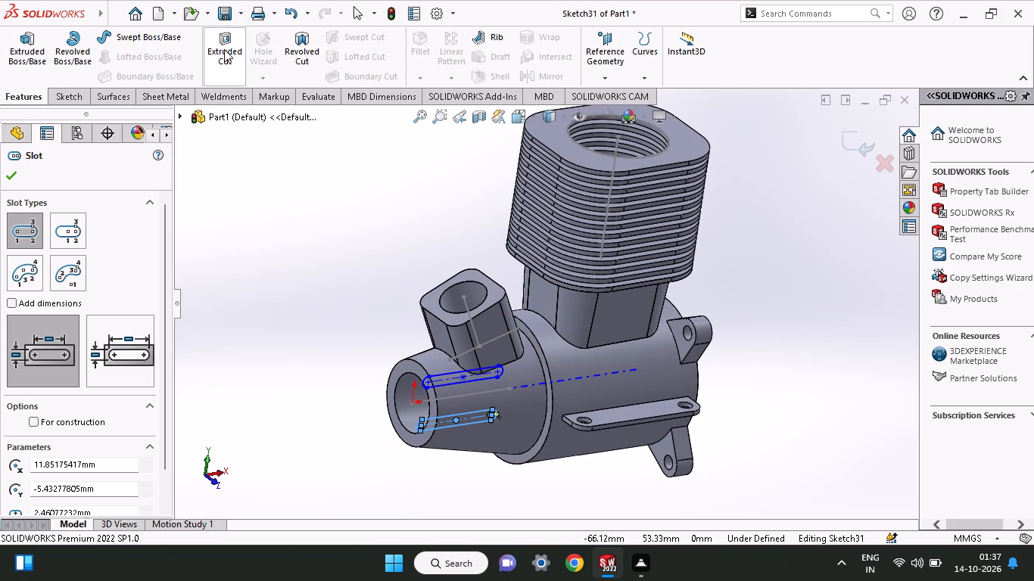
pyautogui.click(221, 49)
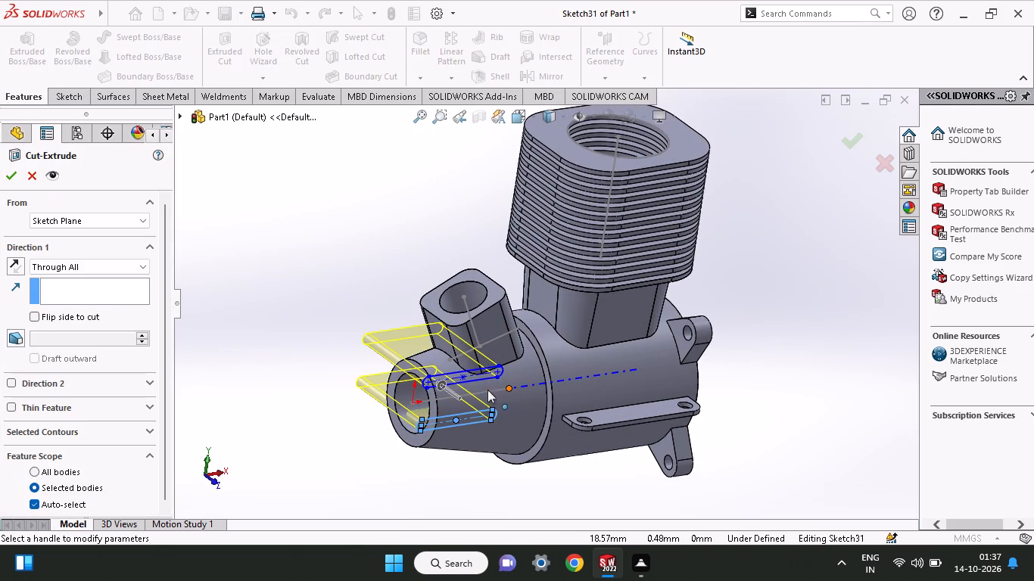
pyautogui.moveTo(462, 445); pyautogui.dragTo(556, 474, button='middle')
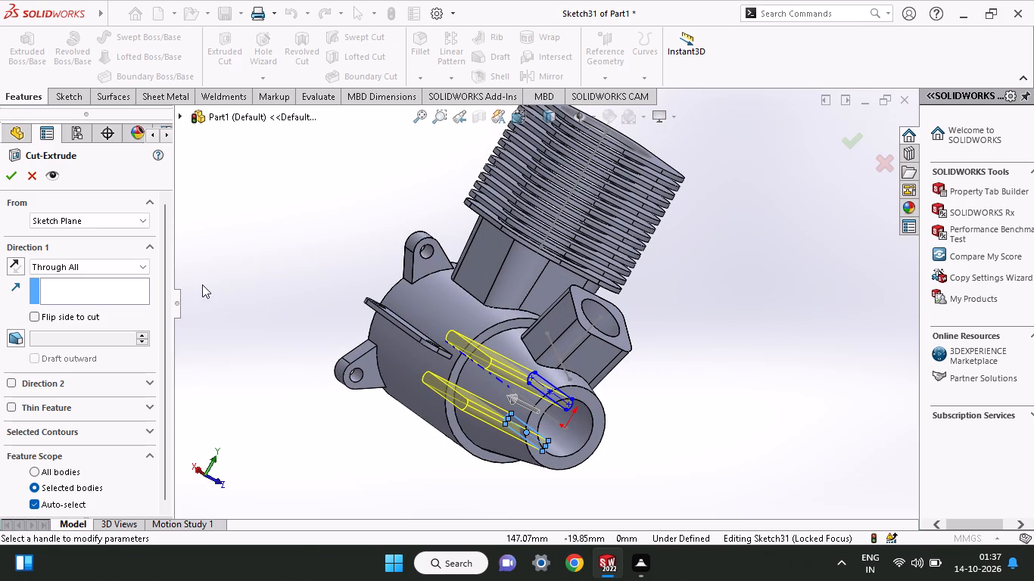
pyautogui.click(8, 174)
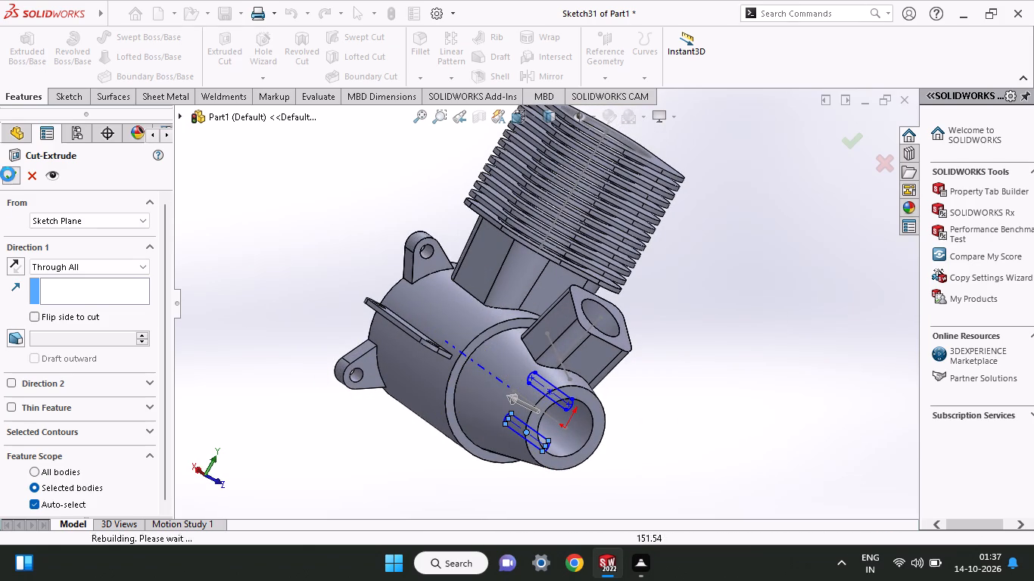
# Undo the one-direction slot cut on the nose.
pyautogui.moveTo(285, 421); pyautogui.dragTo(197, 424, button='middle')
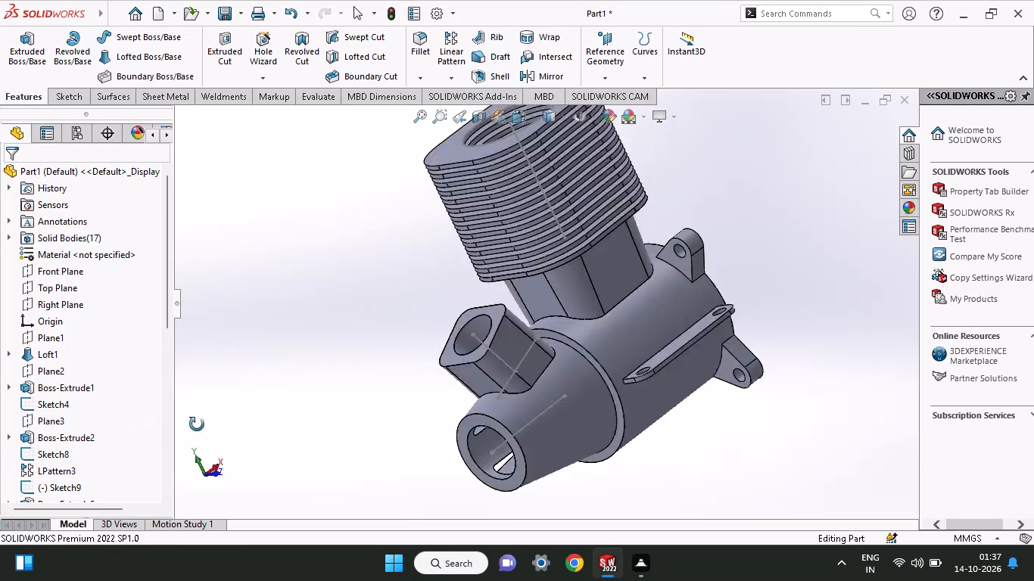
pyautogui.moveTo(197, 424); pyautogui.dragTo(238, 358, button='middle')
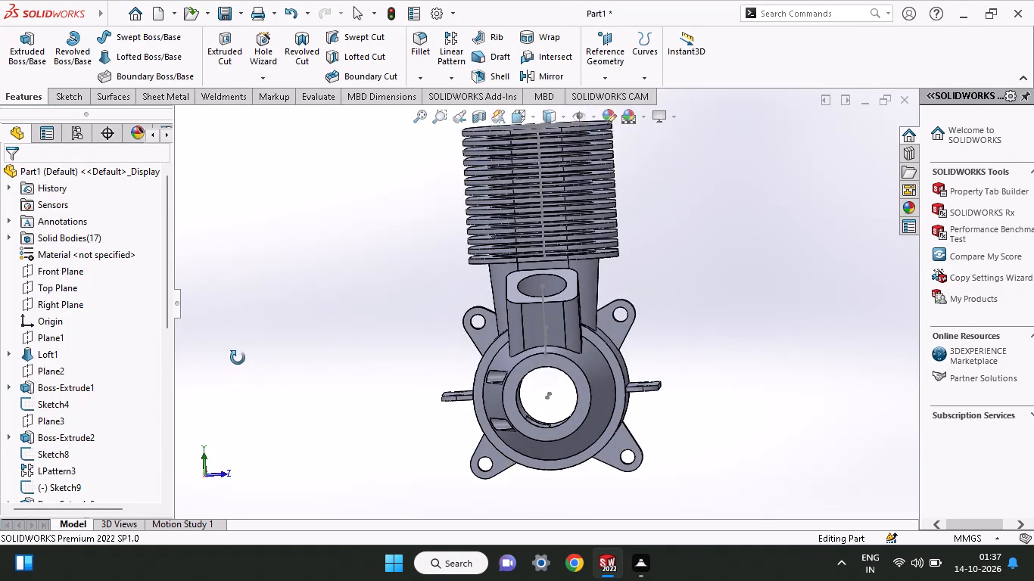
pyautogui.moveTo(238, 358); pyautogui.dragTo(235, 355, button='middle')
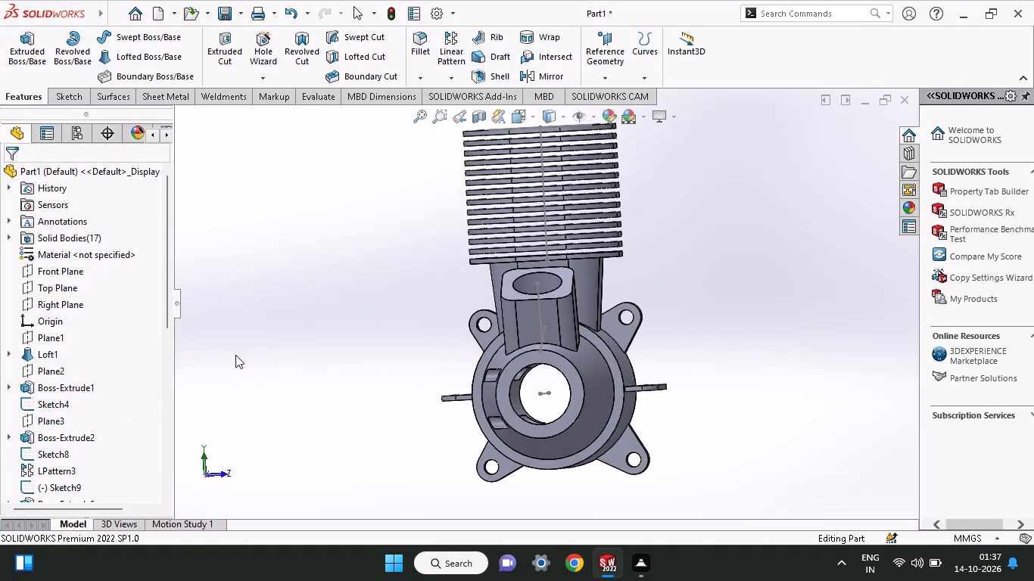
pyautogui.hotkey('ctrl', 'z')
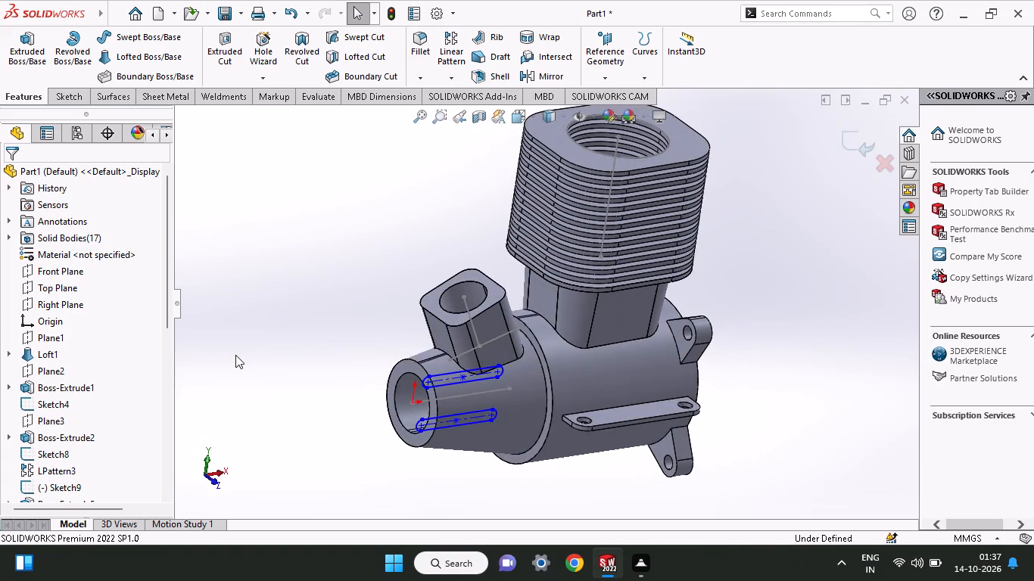
# Extrude-cut the two slots through the nose, using Through All in both Direction 1 and Direction 2.
pyautogui.click(28, 99)
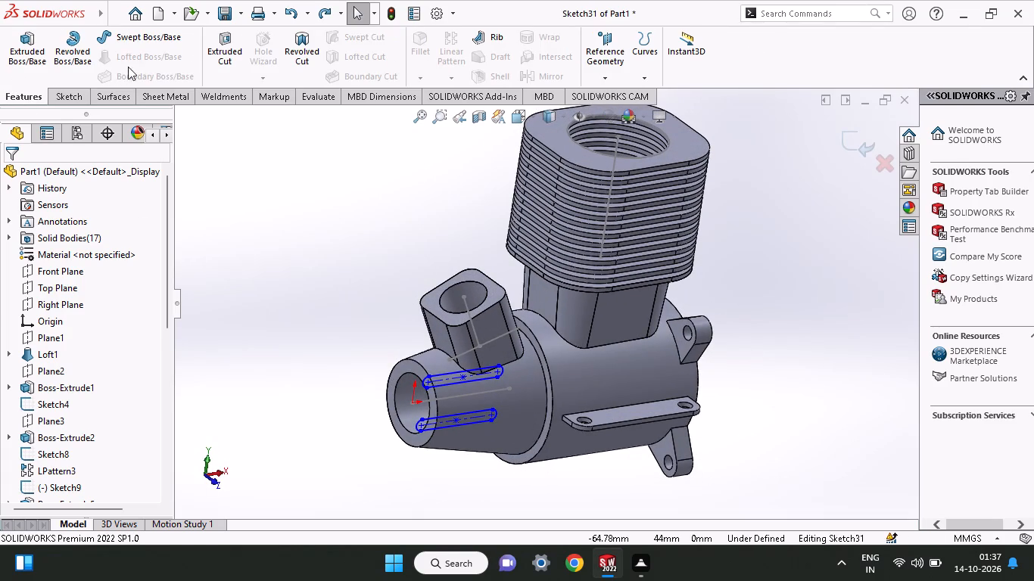
pyautogui.click(210, 64)
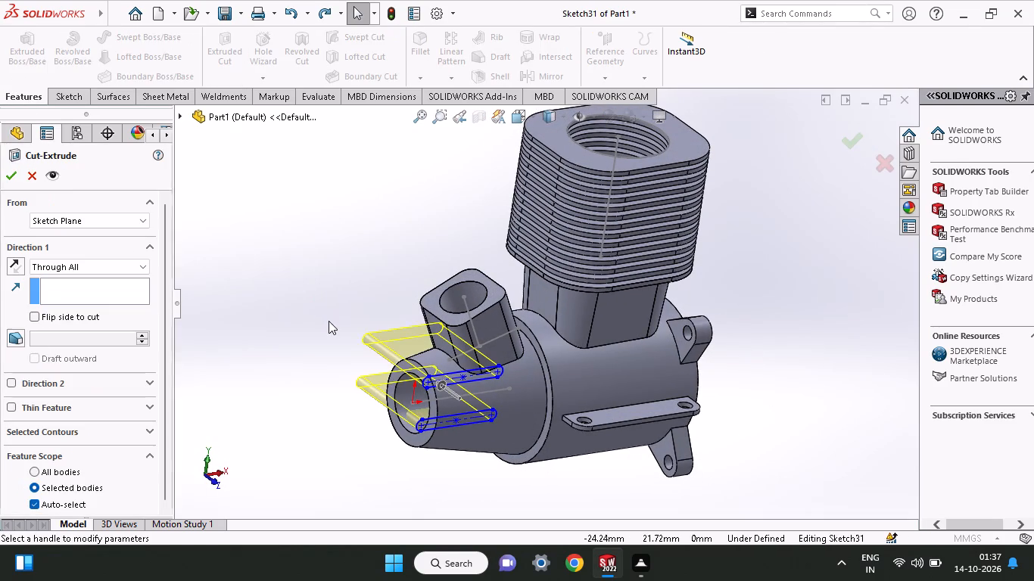
pyautogui.click(11, 376)
pyautogui.click(11, 380)
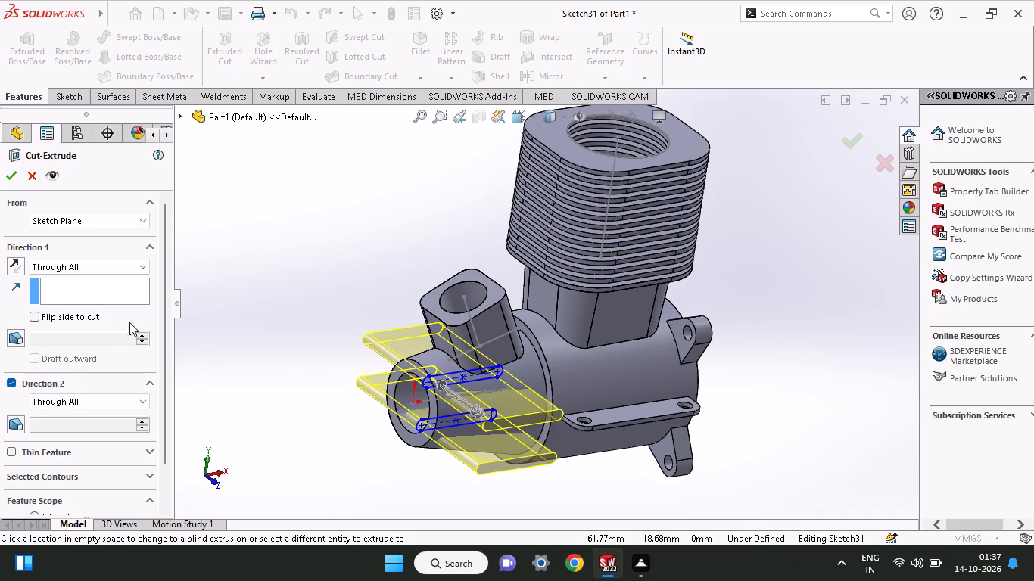
pyautogui.click(8, 180)
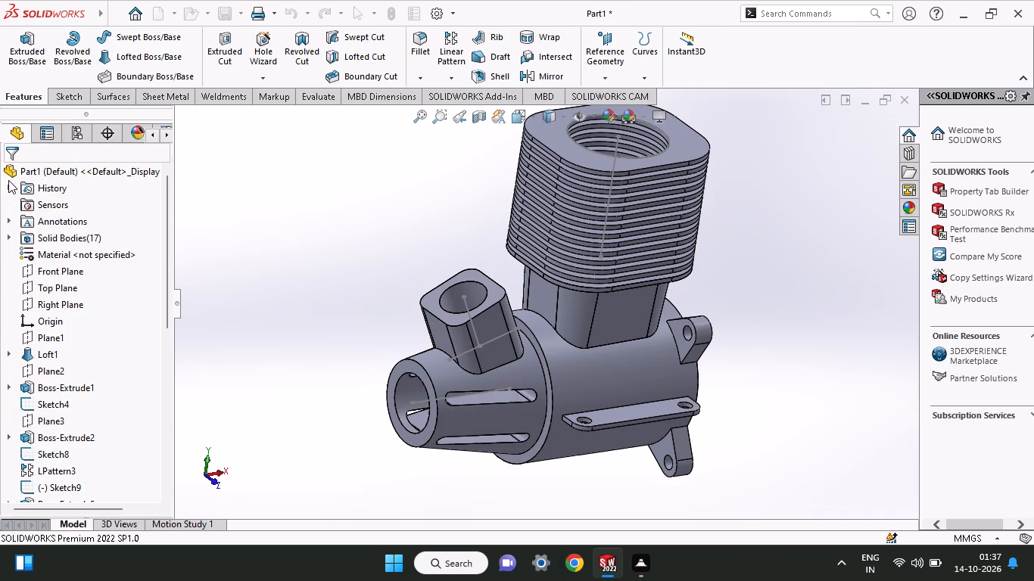
# On the nose's ring-shaped end face, sketch a circle about 12.5 mm in diameter, centred on the origin and matching the bore edge.
pyautogui.moveTo(299, 401); pyautogui.dragTo(296, 331, button='middle')
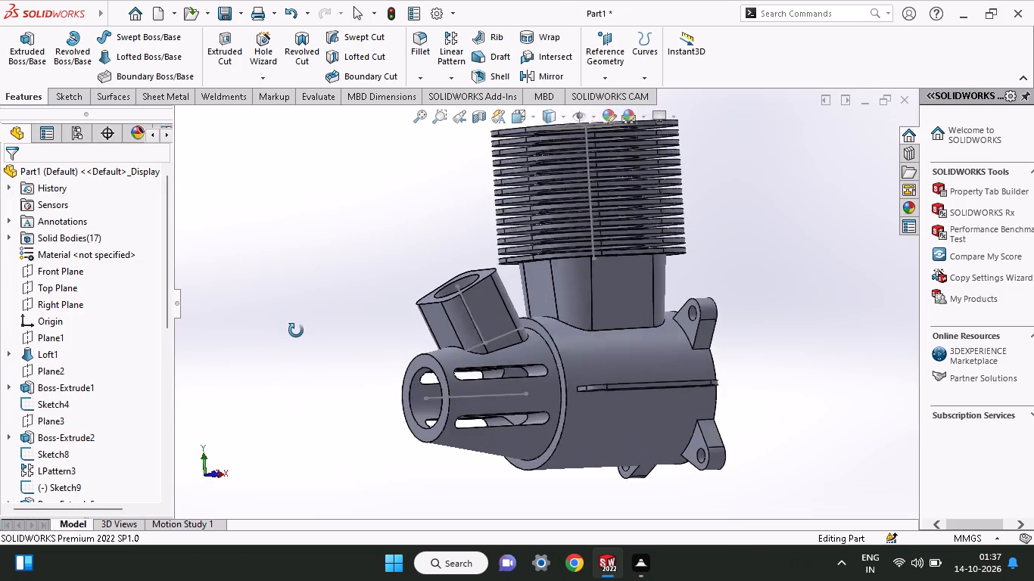
pyautogui.moveTo(296, 331); pyautogui.dragTo(397, 363, button='middle')
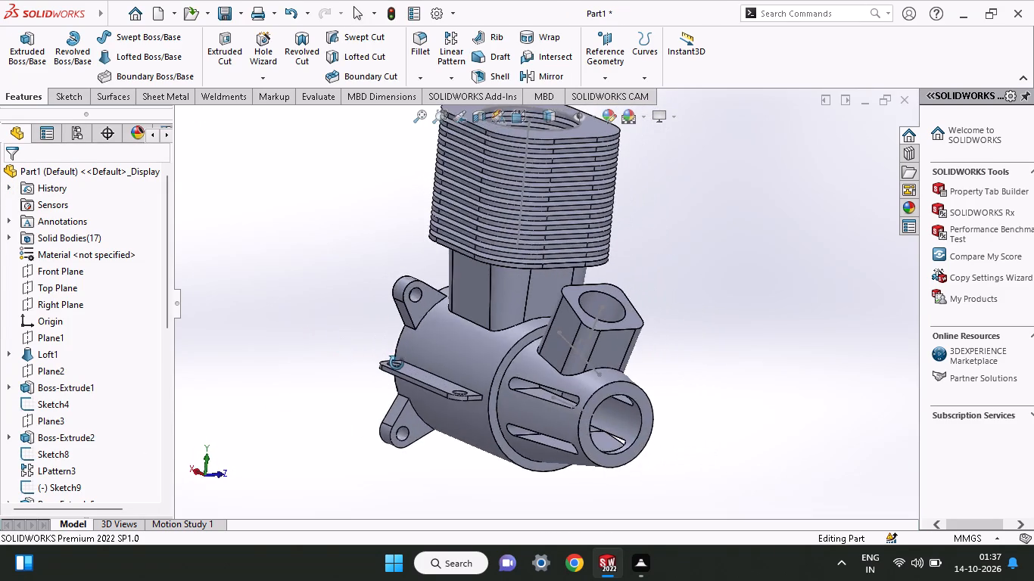
pyautogui.moveTo(397, 363); pyautogui.dragTo(338, 347, button='middle')
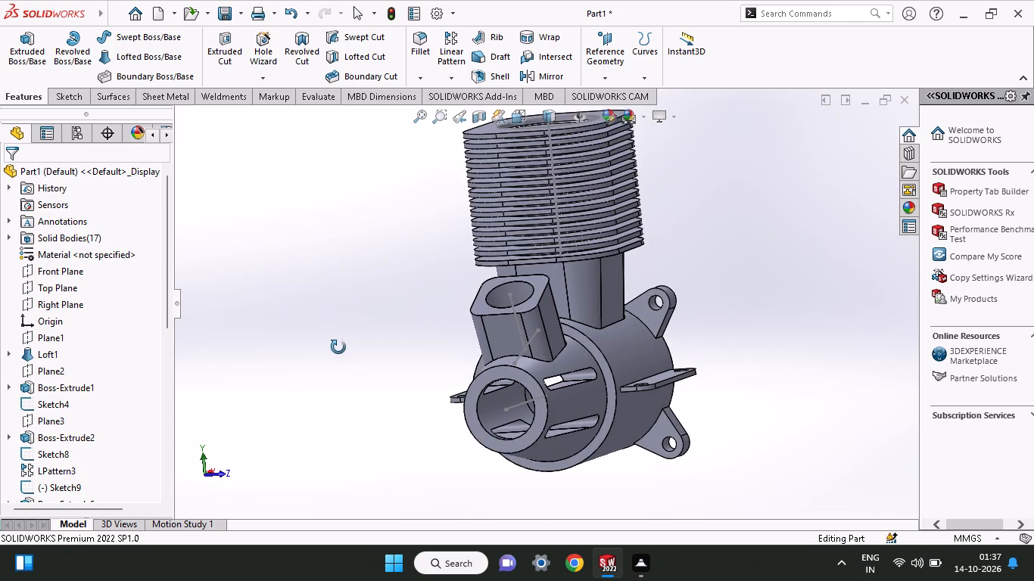
pyautogui.moveTo(338, 347); pyautogui.dragTo(336, 321, button='middle')
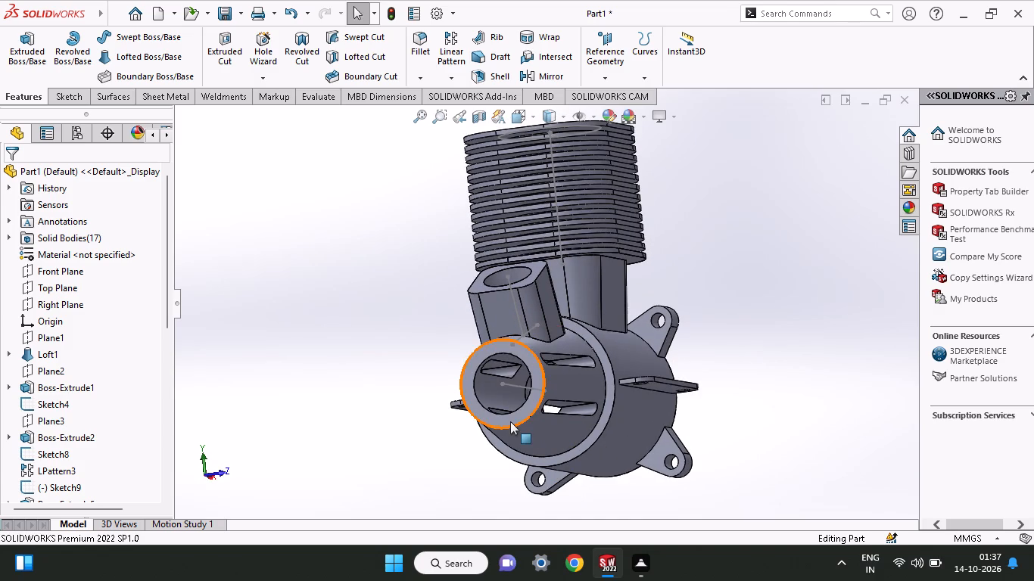
pyautogui.click(510, 421)
pyautogui.click(572, 381)
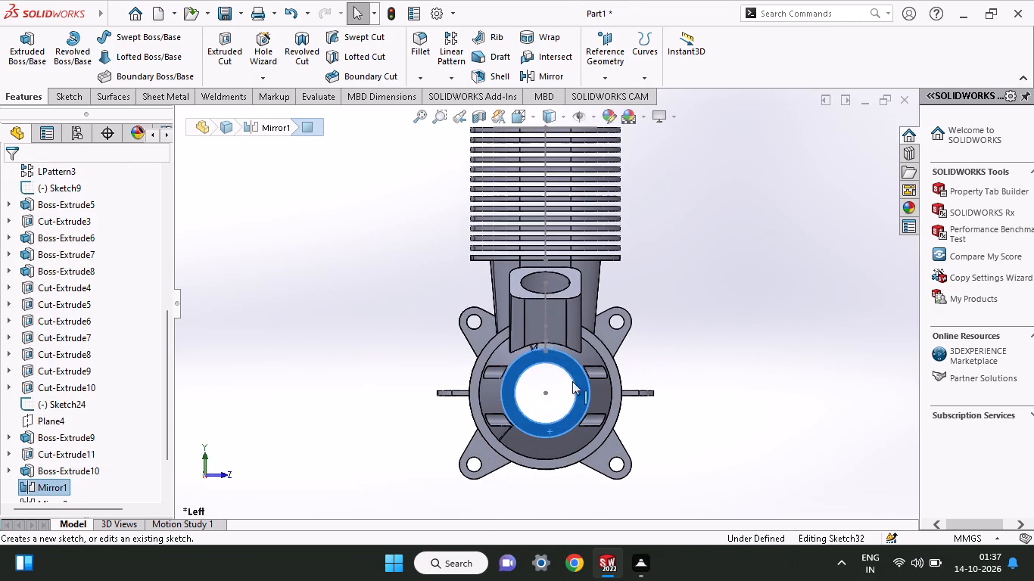
pyautogui.click(105, 77)
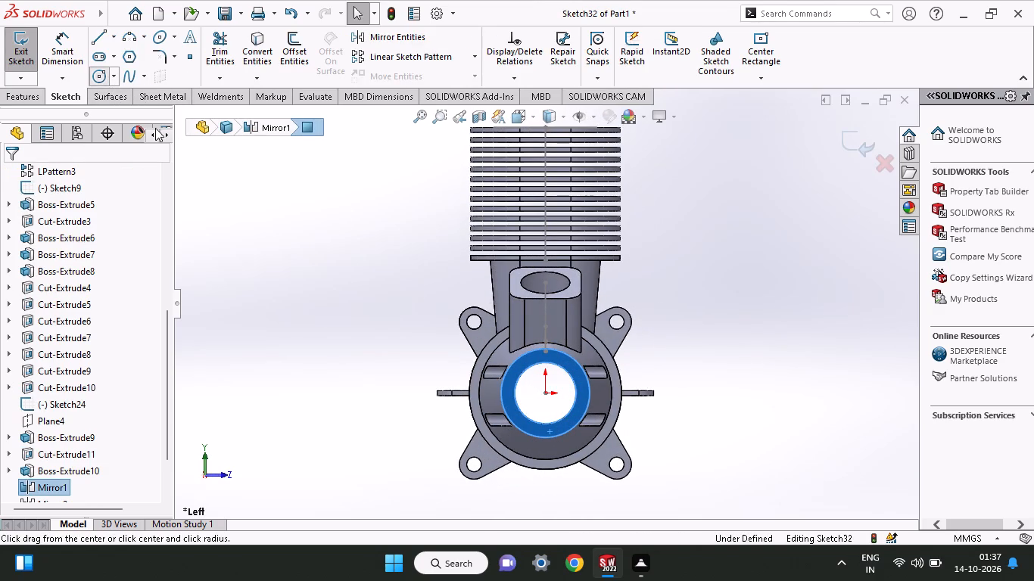
pyautogui.click(547, 396)
pyautogui.click(566, 415)
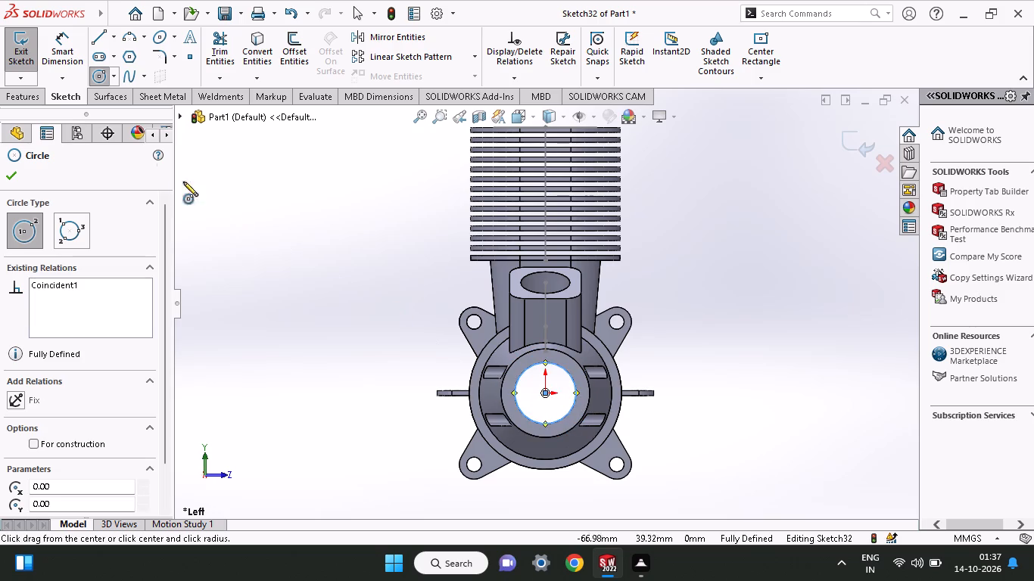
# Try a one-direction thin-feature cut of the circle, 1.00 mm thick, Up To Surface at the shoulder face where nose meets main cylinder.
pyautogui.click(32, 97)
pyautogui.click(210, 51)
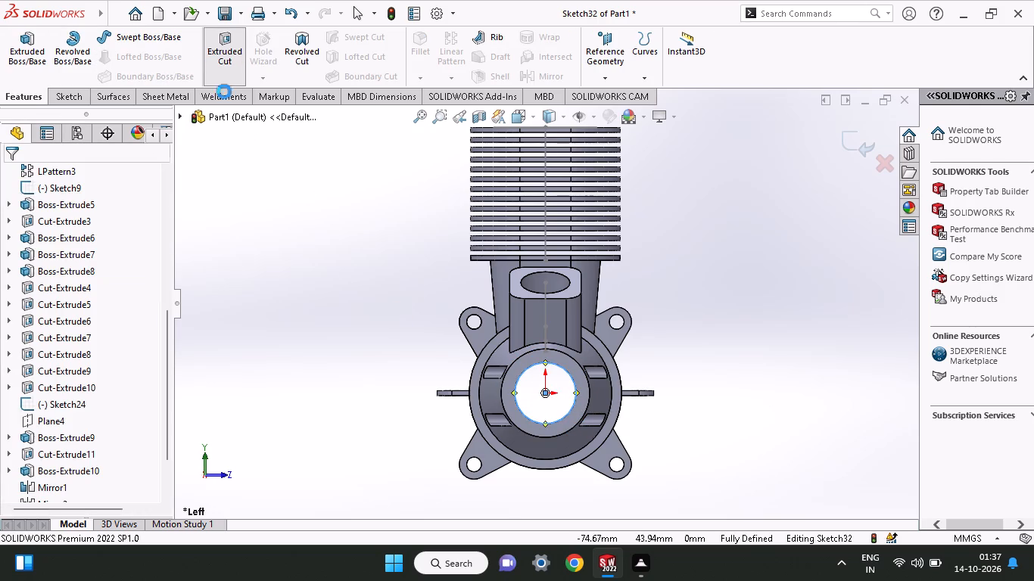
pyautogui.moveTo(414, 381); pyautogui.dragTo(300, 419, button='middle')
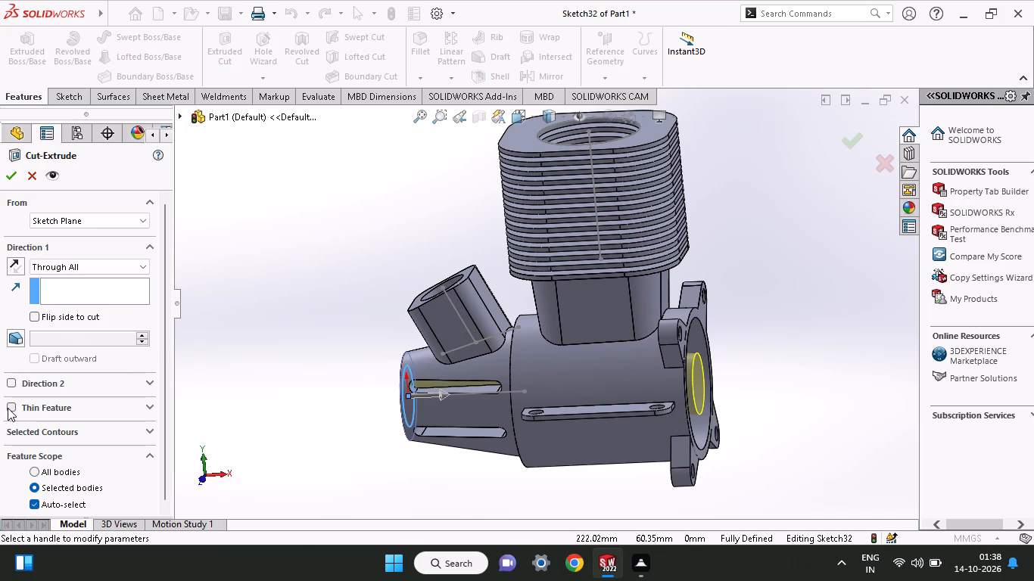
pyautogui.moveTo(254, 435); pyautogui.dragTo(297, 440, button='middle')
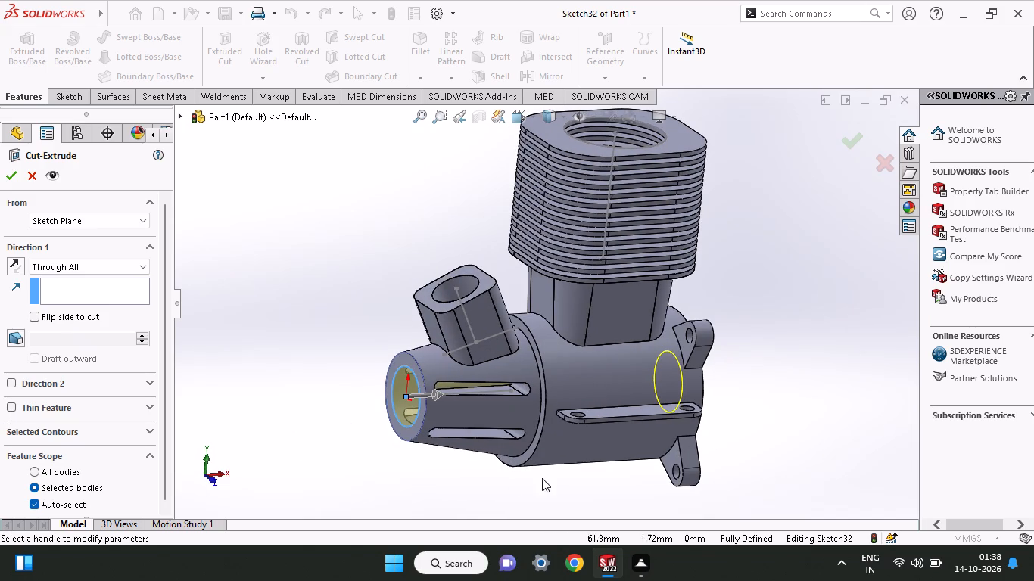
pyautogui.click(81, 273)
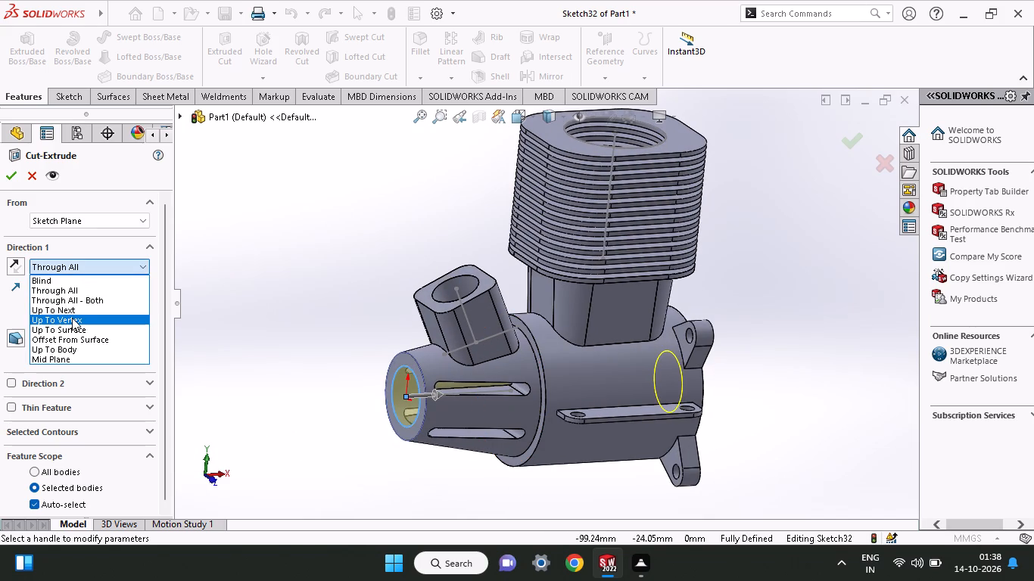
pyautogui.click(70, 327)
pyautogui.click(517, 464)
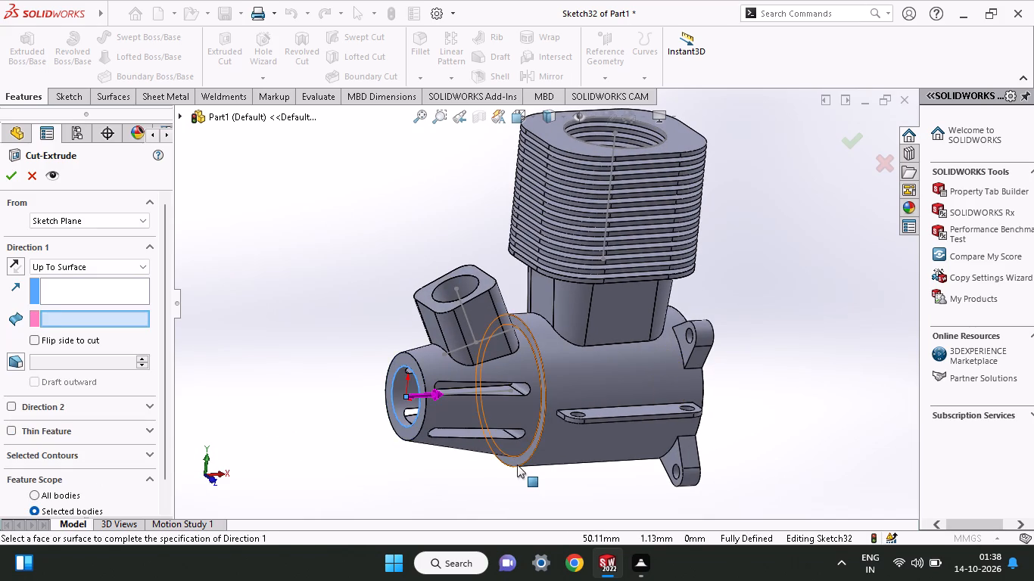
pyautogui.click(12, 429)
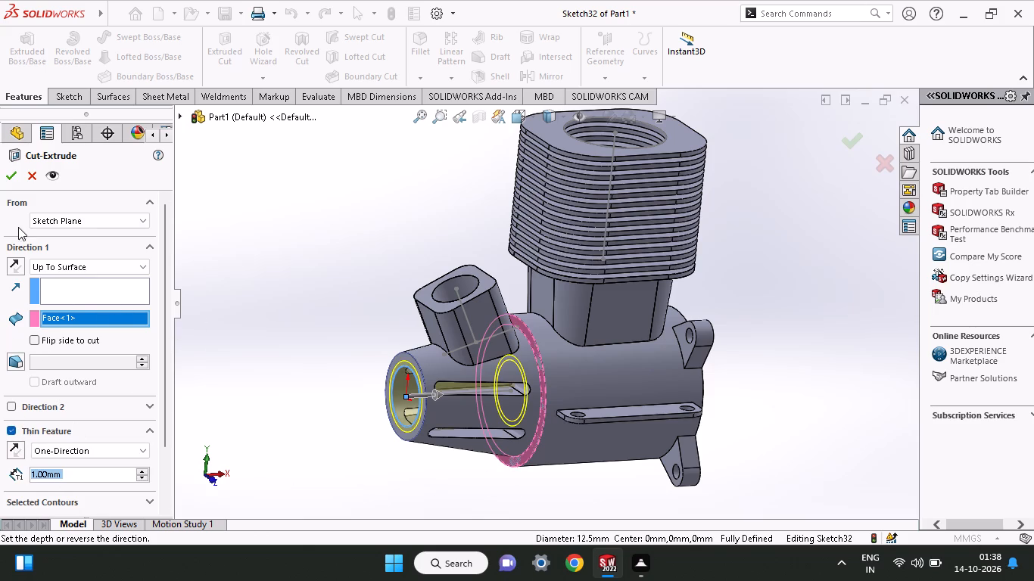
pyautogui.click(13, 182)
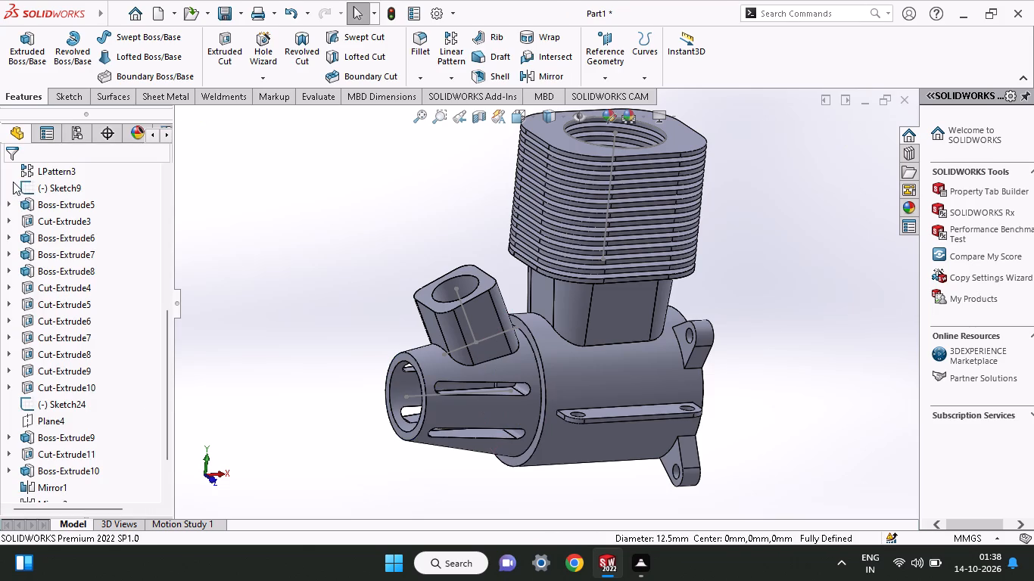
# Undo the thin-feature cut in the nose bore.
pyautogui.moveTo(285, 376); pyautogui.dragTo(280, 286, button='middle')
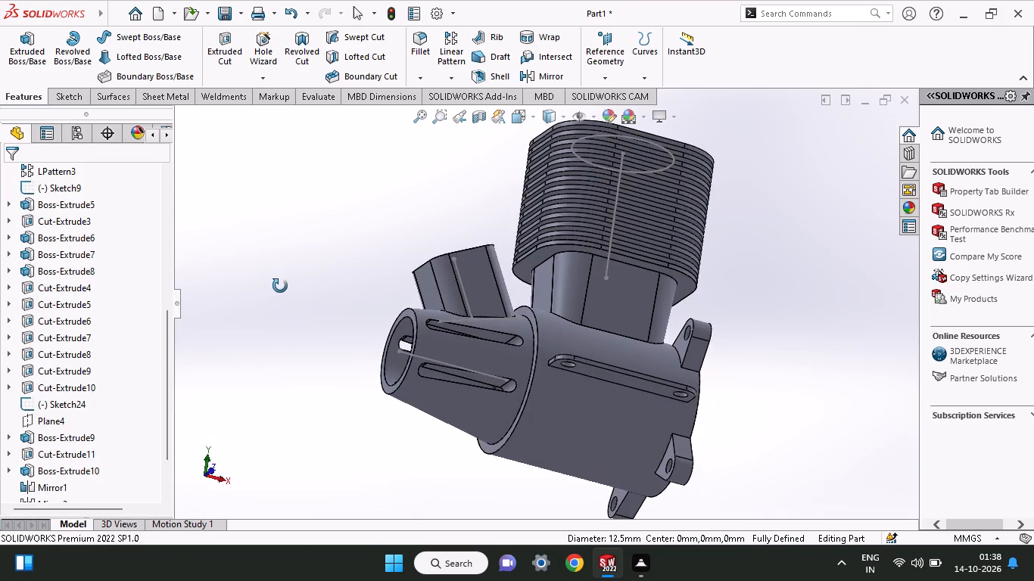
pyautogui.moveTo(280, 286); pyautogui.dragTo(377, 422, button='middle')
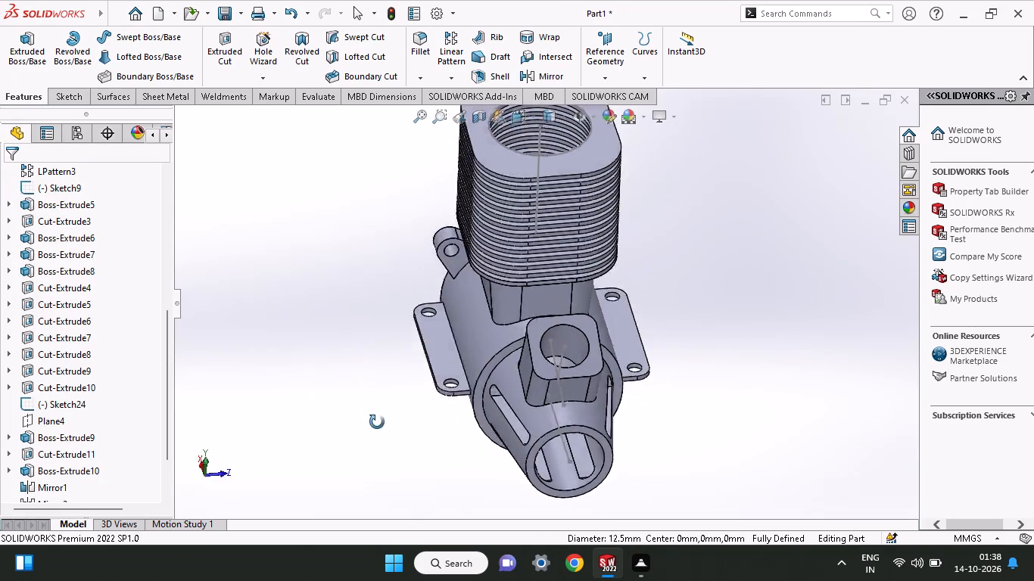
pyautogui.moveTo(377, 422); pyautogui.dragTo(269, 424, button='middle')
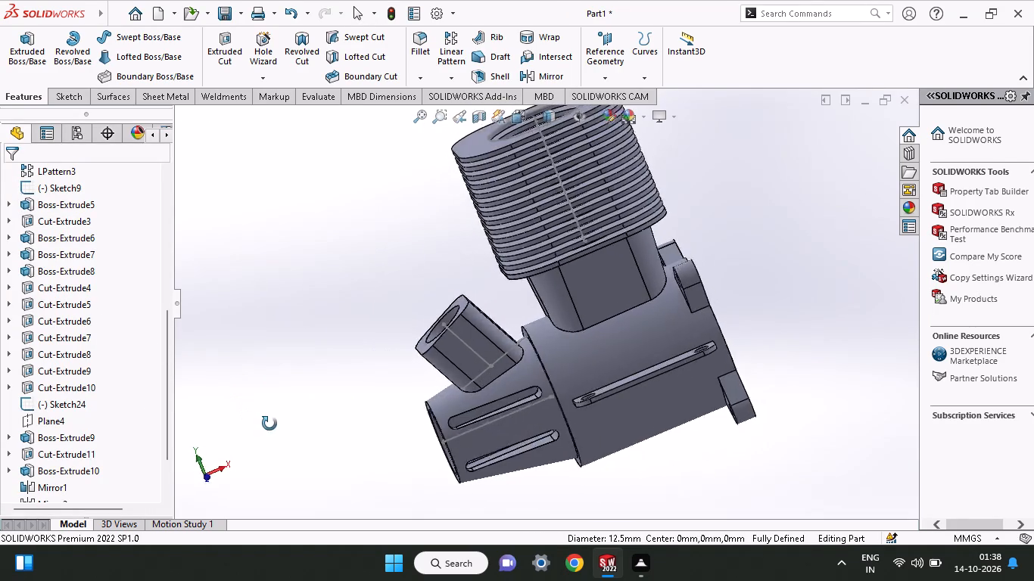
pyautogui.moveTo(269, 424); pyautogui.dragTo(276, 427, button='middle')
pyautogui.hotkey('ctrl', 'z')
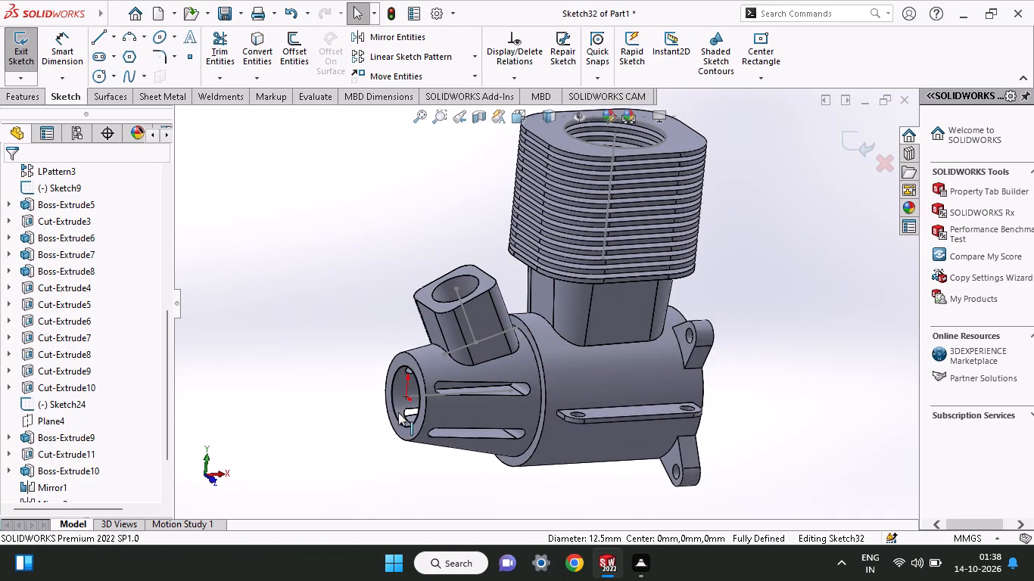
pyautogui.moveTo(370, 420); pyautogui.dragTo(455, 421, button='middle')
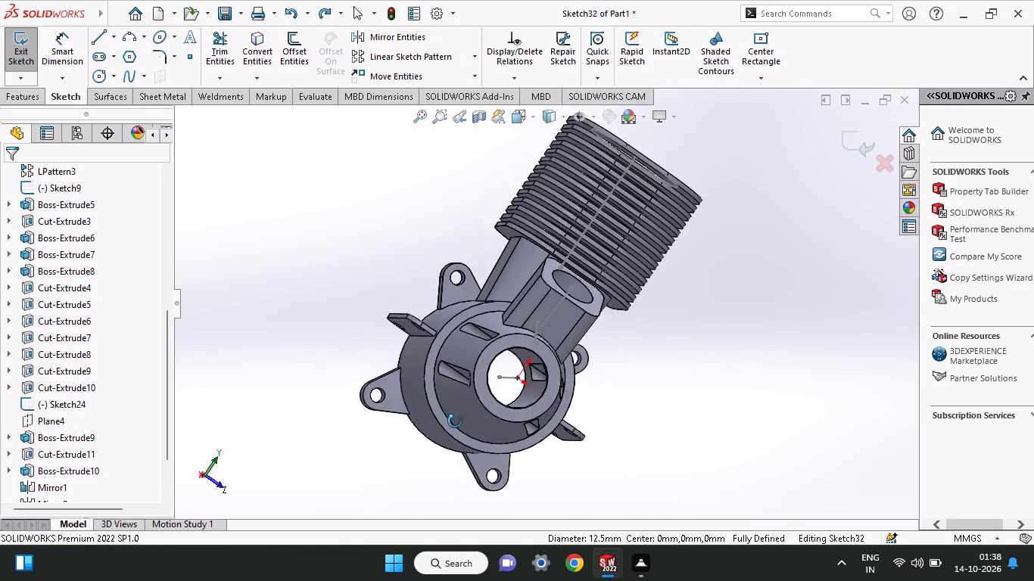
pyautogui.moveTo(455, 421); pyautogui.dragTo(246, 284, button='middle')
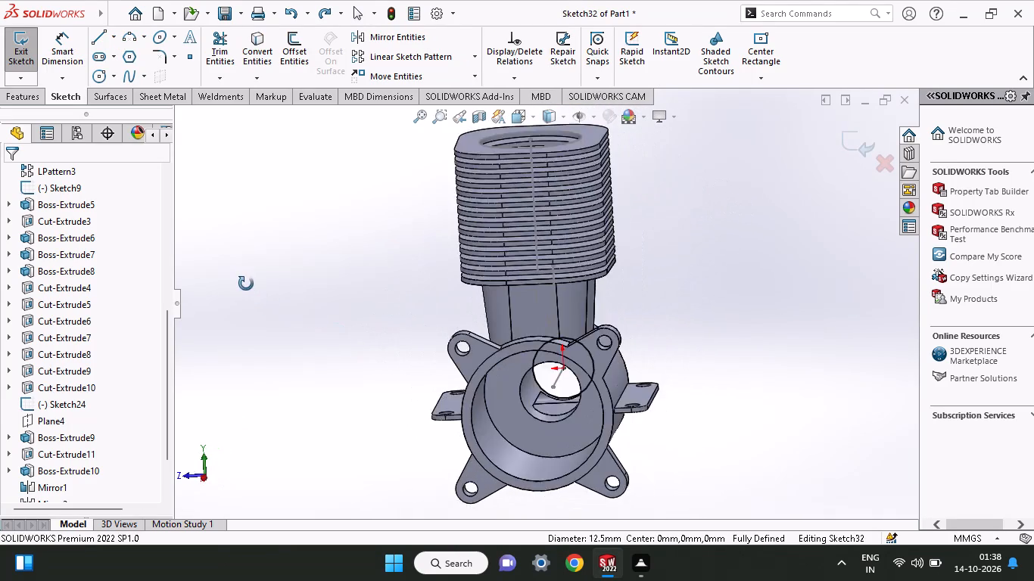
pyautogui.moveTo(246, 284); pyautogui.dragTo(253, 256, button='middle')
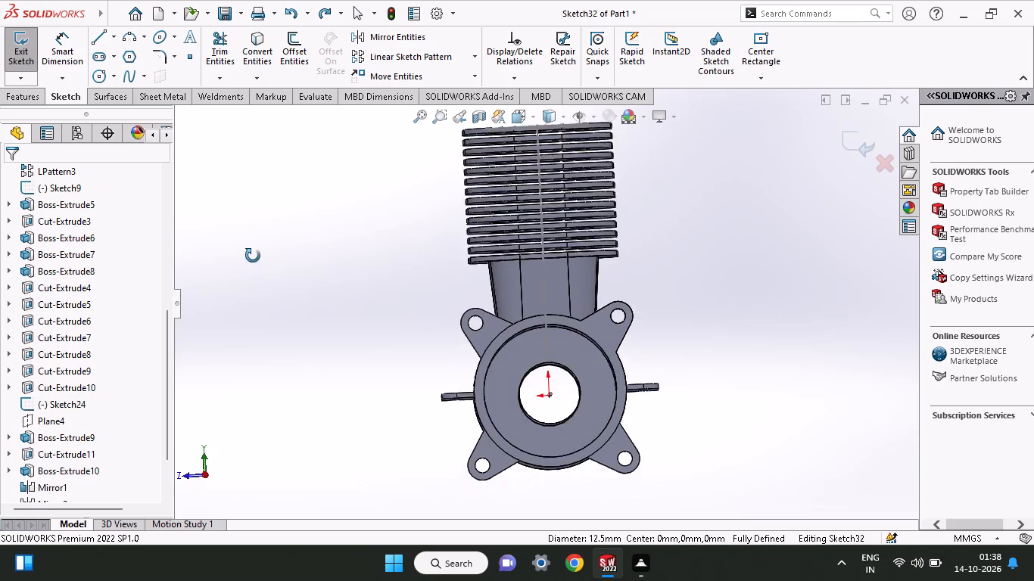
# On the nose's end face, add two origin-centred circles, one about 15.3 mm in diameter and one 12.5 mm matching the bore edge.
pyautogui.moveTo(253, 256); pyautogui.dragTo(456, 405, button='middle')
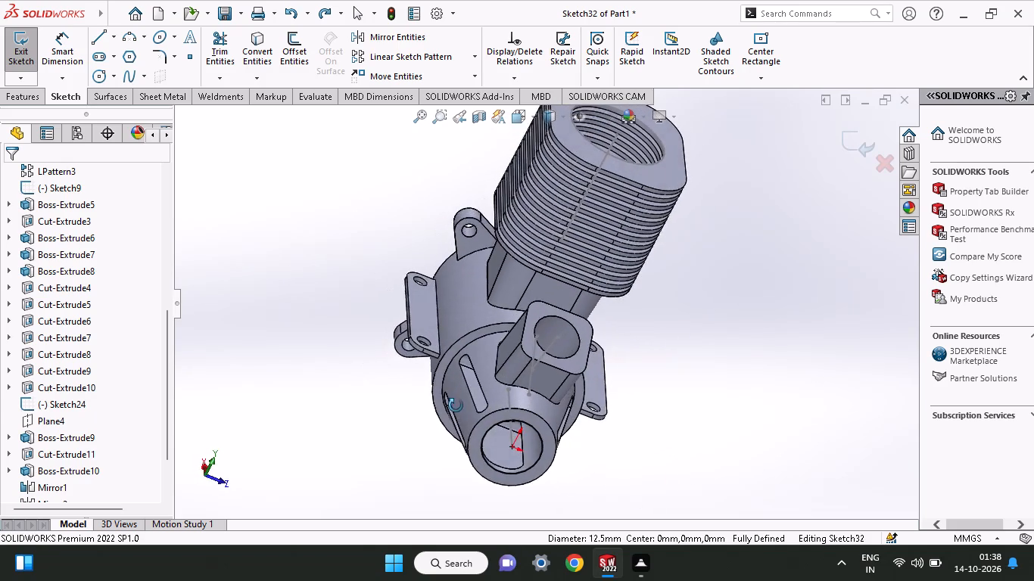
pyautogui.moveTo(456, 405); pyautogui.dragTo(452, 387, button='middle')
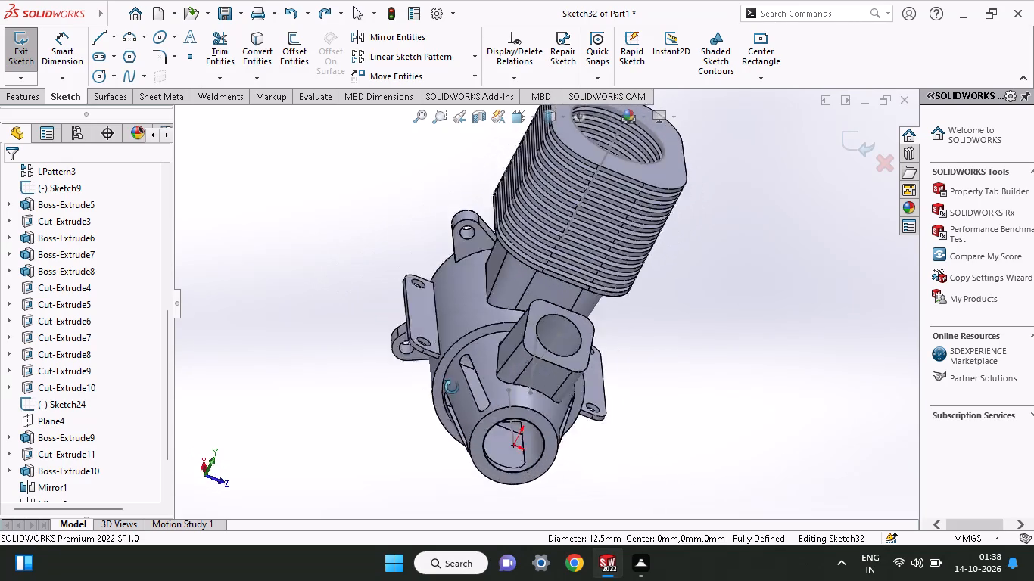
pyautogui.moveTo(452, 387); pyautogui.dragTo(439, 337, button='middle')
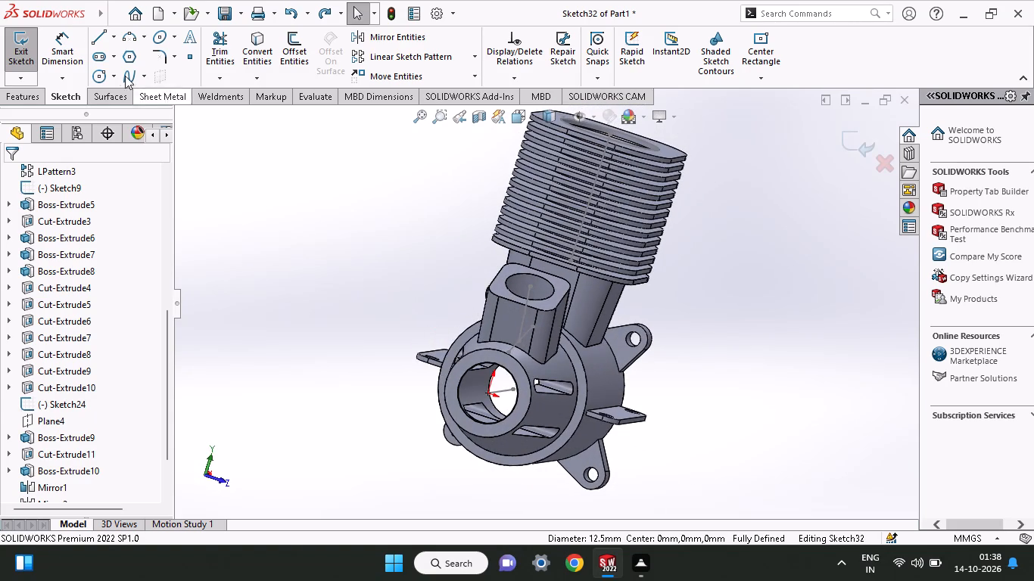
pyautogui.click(95, 75)
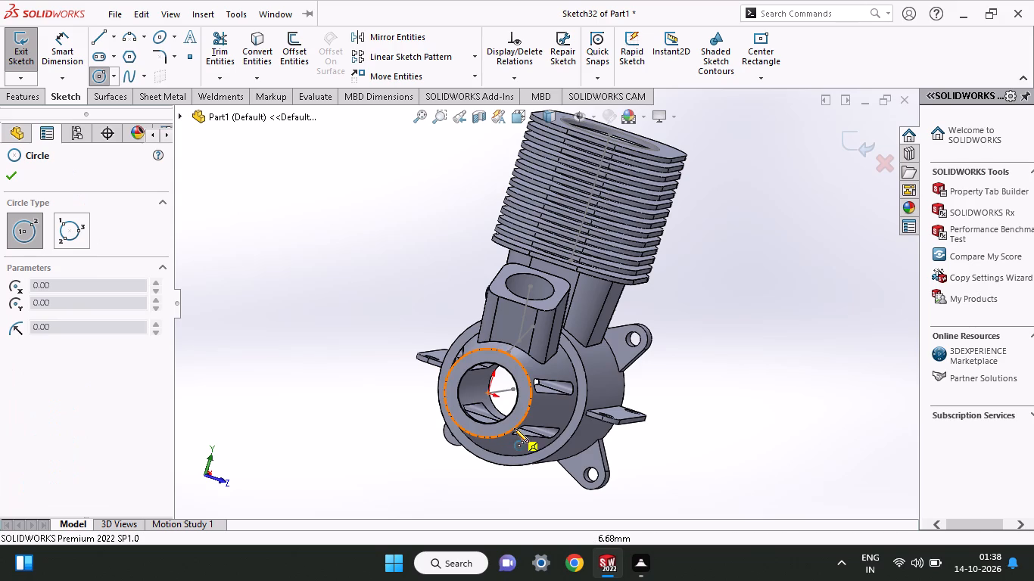
pyautogui.click(485, 394)
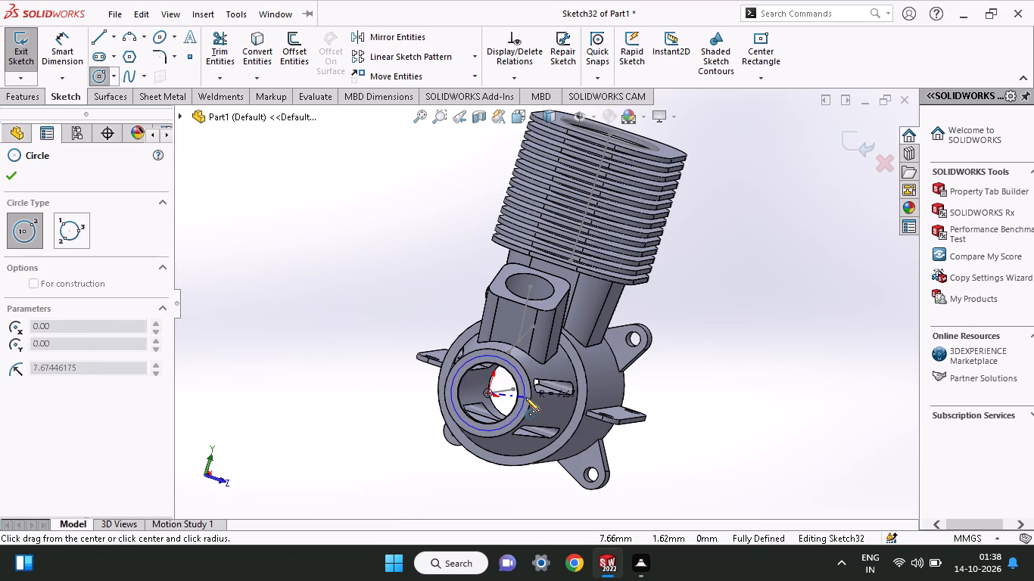
pyautogui.click(525, 397)
pyautogui.click(104, 76)
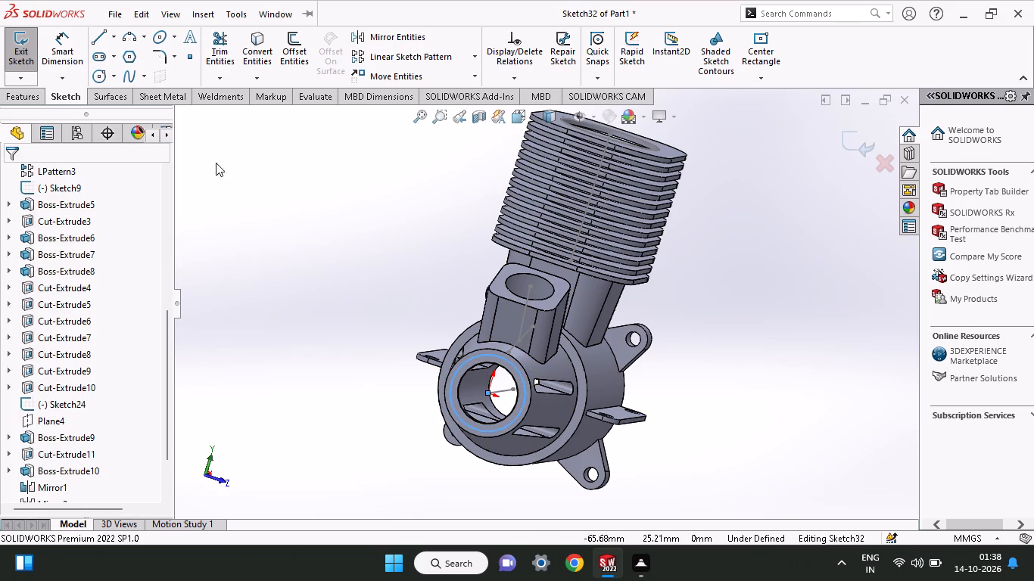
pyautogui.click(102, 83)
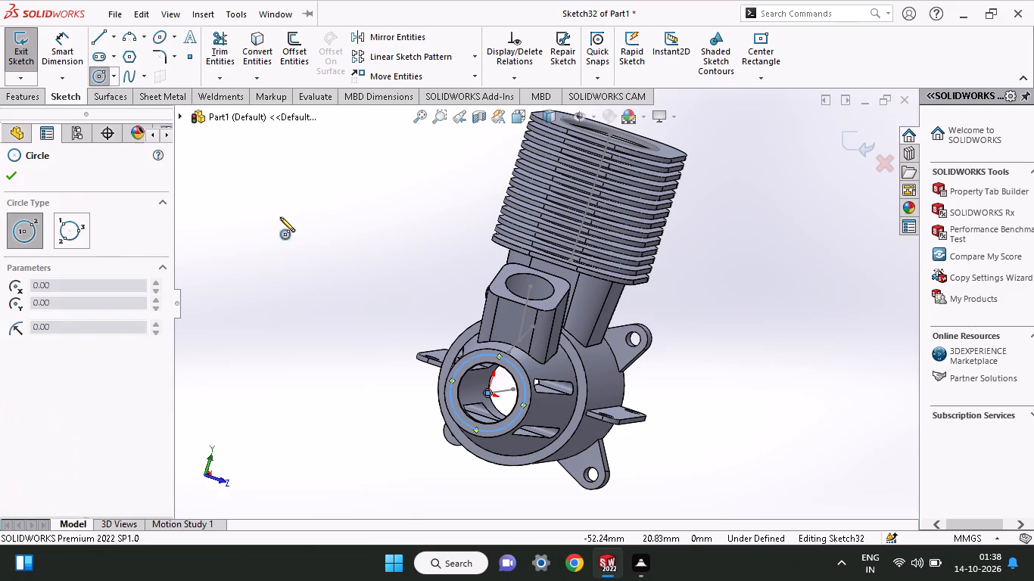
pyautogui.click(487, 392)
pyautogui.click(471, 365)
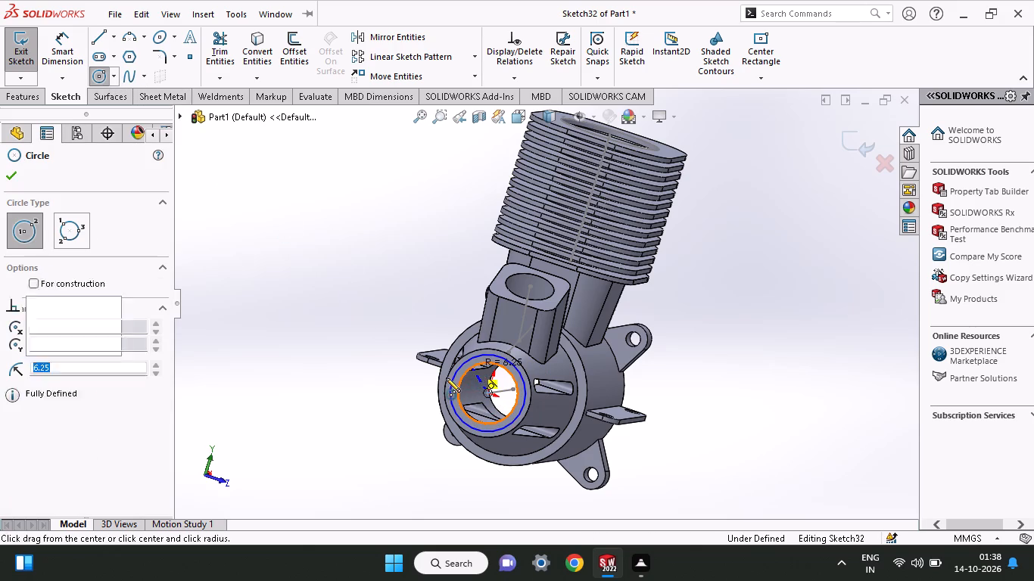
# Set up a Boss-Extrude of the ring region between the circles, Blind, reversed into the nose, with a depth of 30 mm.
pyautogui.click(13, 98)
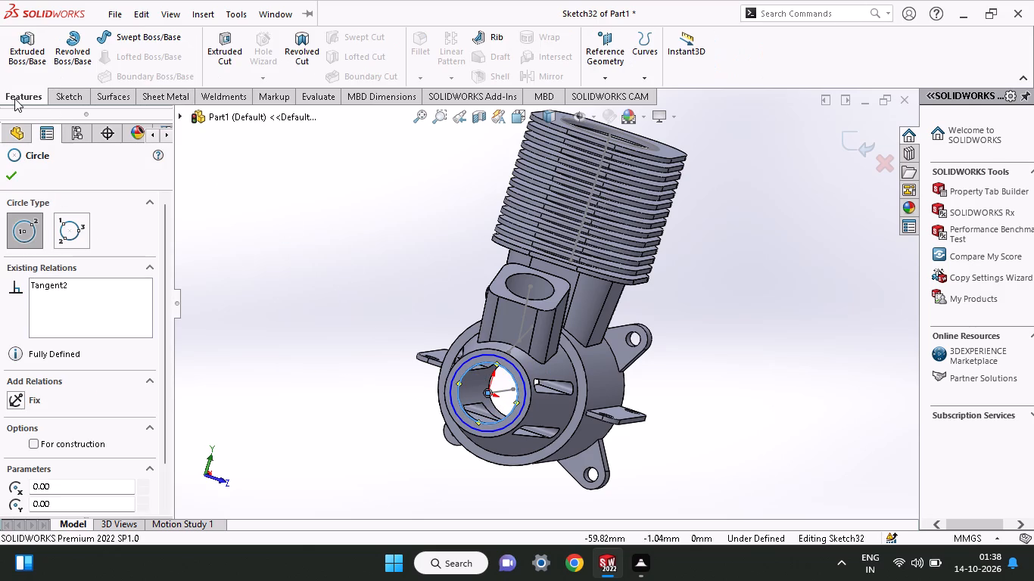
pyautogui.click(22, 58)
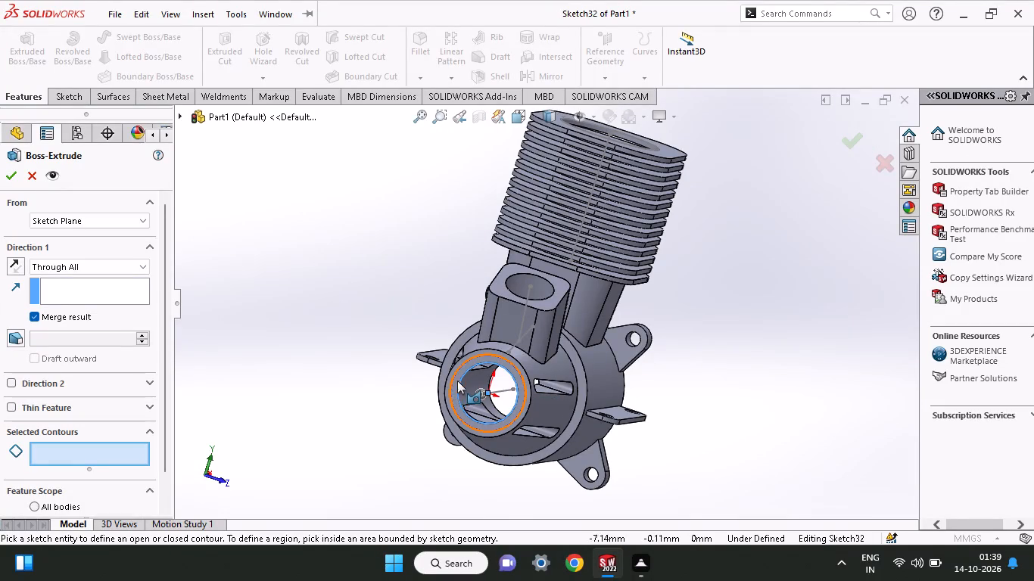
pyautogui.keyDown('ctrl'); pyautogui.scroll(1, 374, 401); pyautogui.keyUp('ctrl')
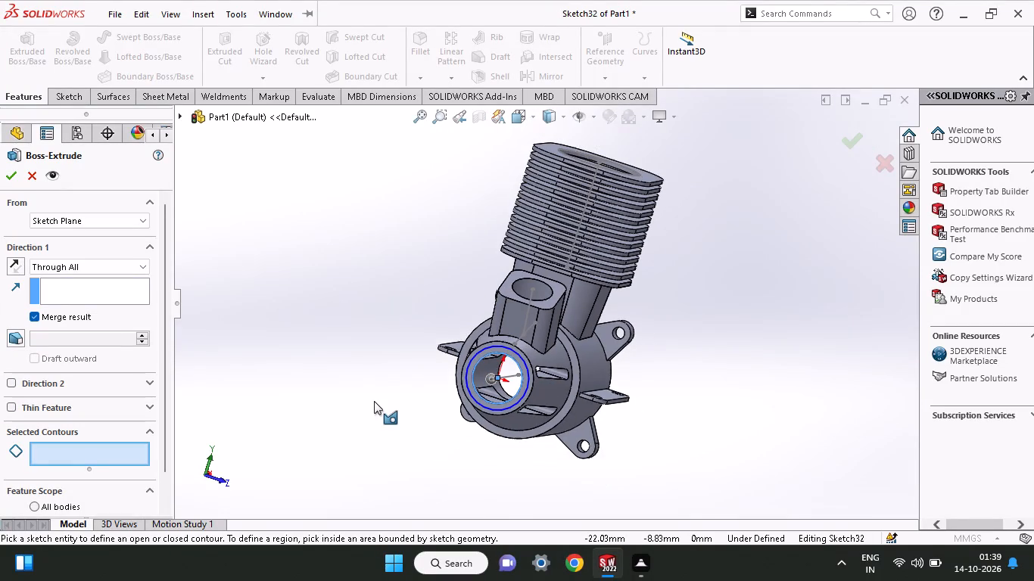
pyautogui.keyDown('ctrl'); pyautogui.scroll(-4, 374, 401); pyautogui.keyUp('ctrl')
pyautogui.keyDown('ctrl'); pyautogui.scroll(-3, 681, 328); pyautogui.keyUp('ctrl')
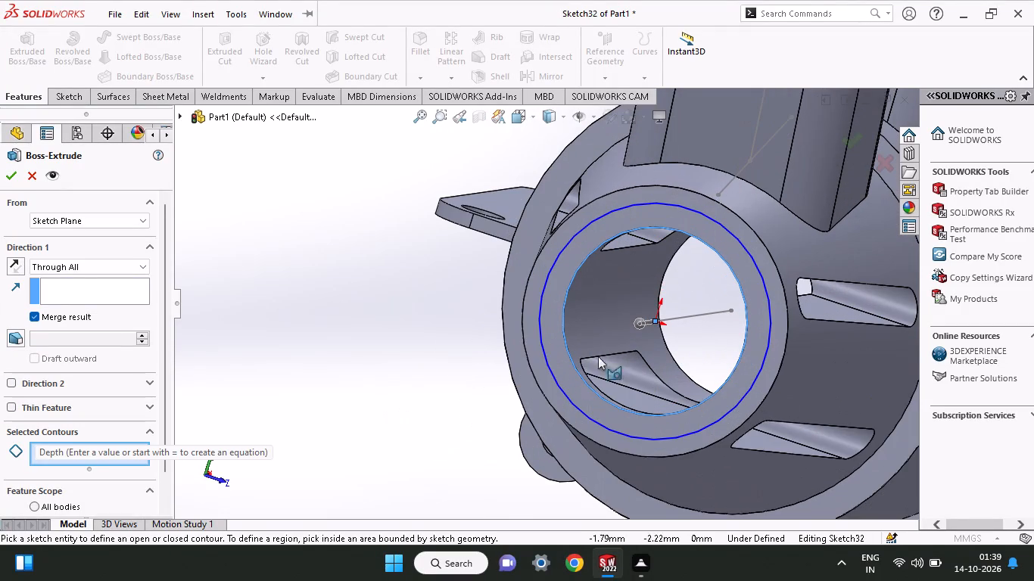
pyautogui.click(567, 380)
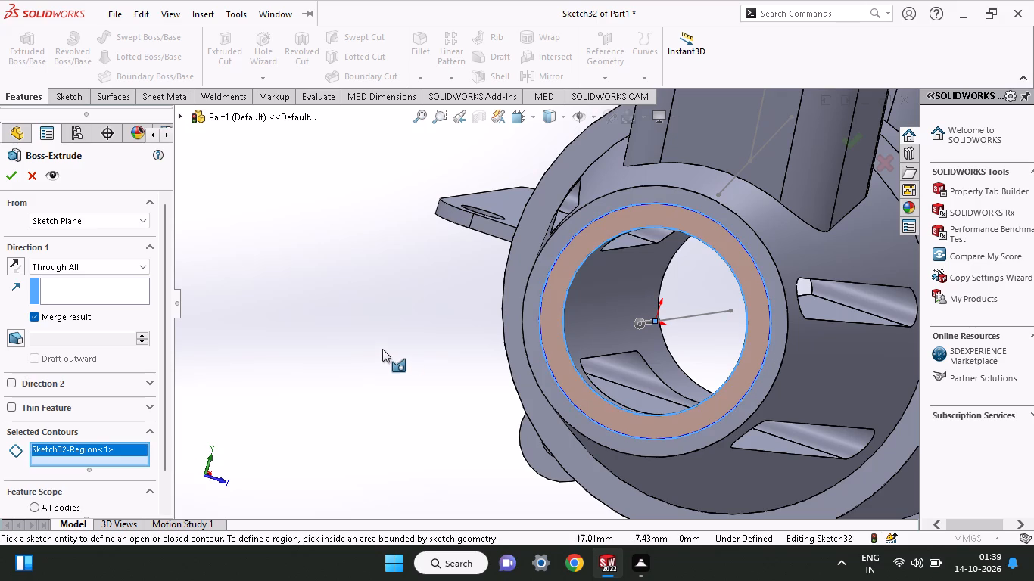
pyautogui.click(83, 272)
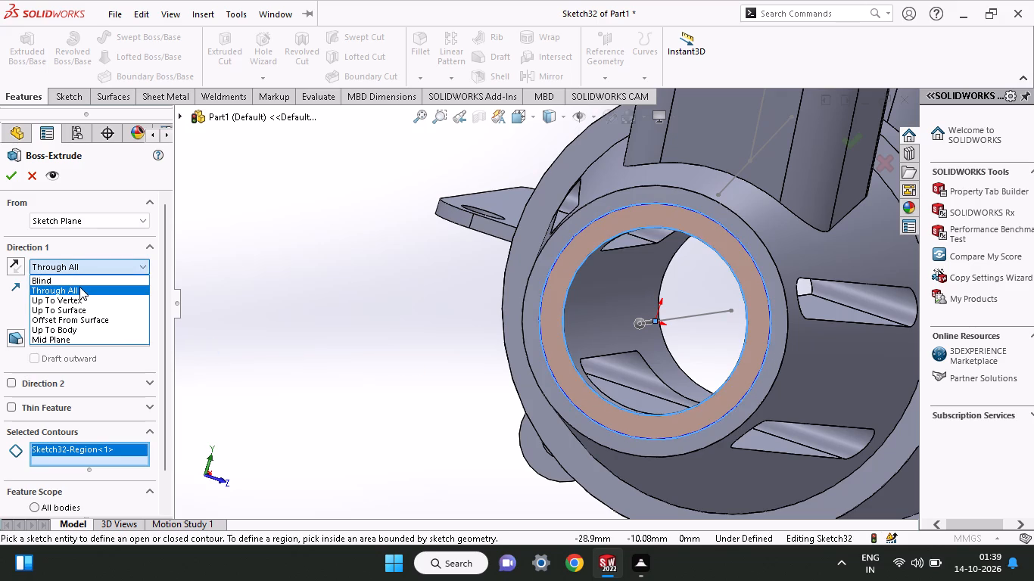
pyautogui.click(80, 284)
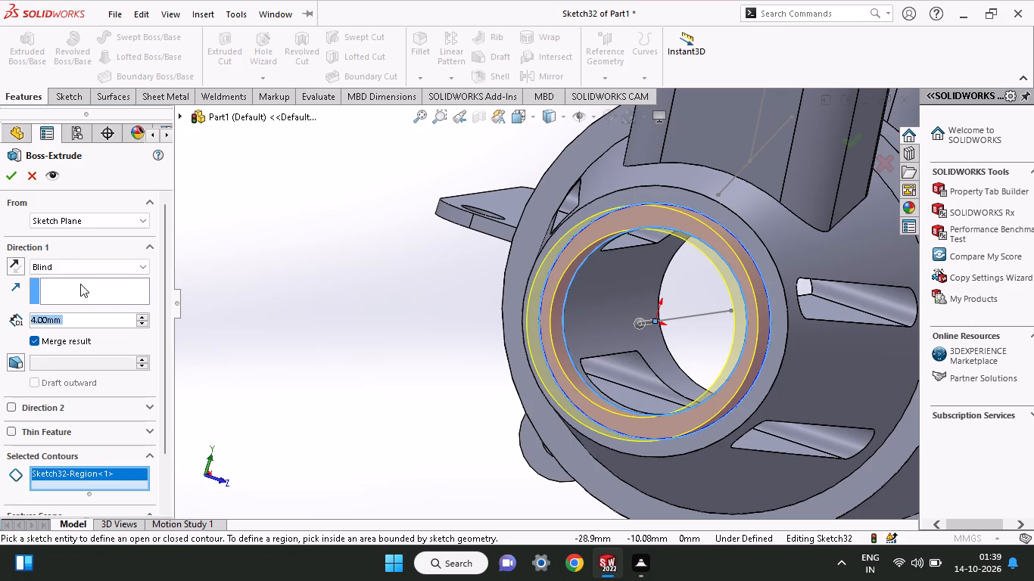
pyautogui.click(13, 264)
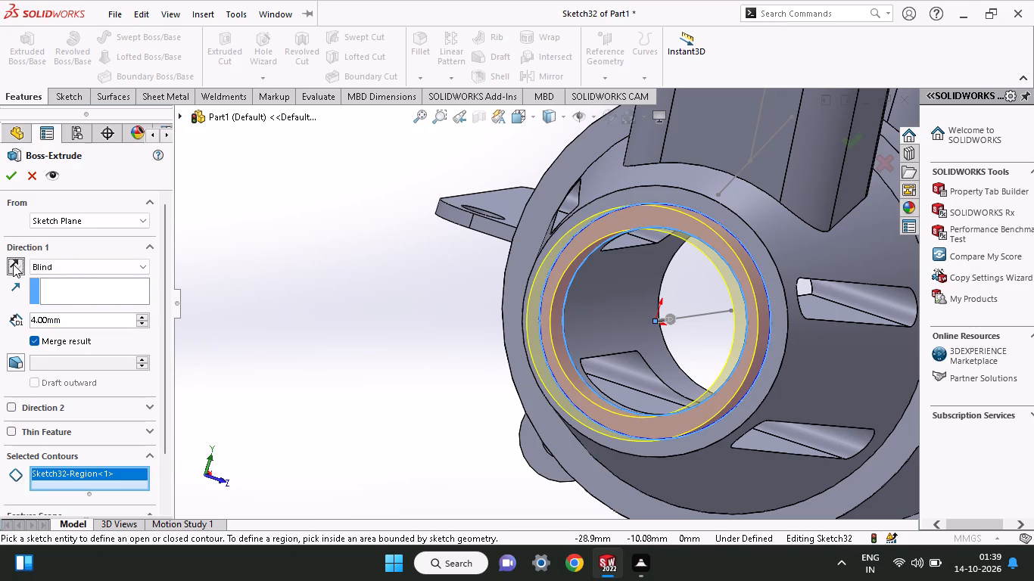
pyautogui.moveTo(77, 319); pyautogui.dragTo(0, 338)
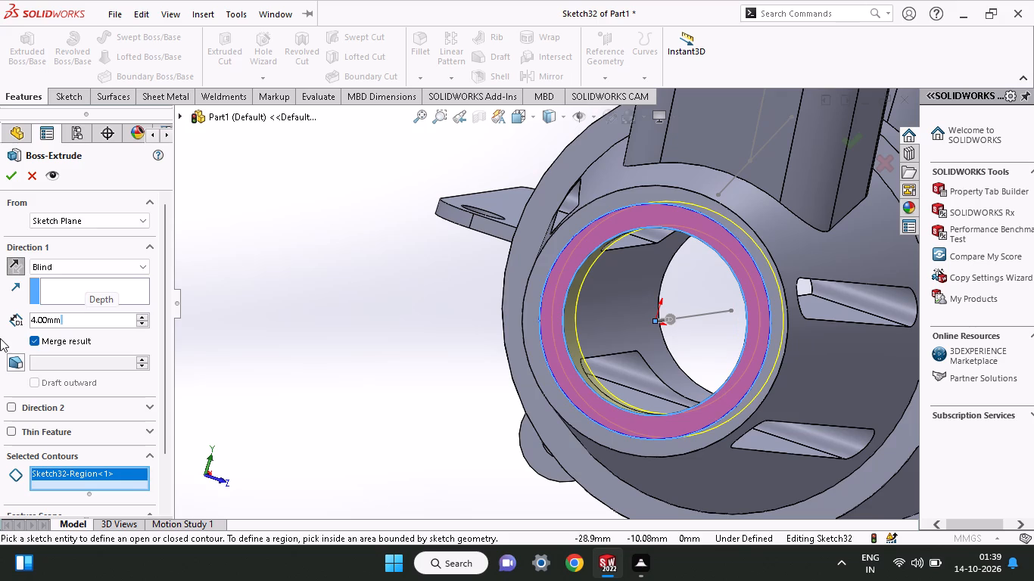
pyautogui.moveTo(90, 319); pyautogui.dragTo(22, 322)
pyautogui.doubleClick(84, 323)
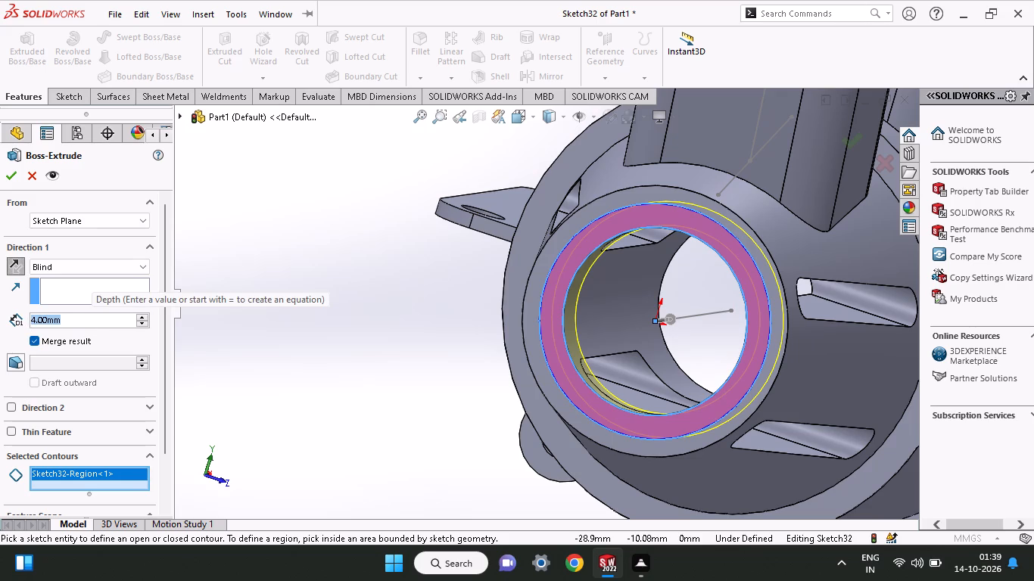
pyautogui.write('30')
pyautogui.press('Return')
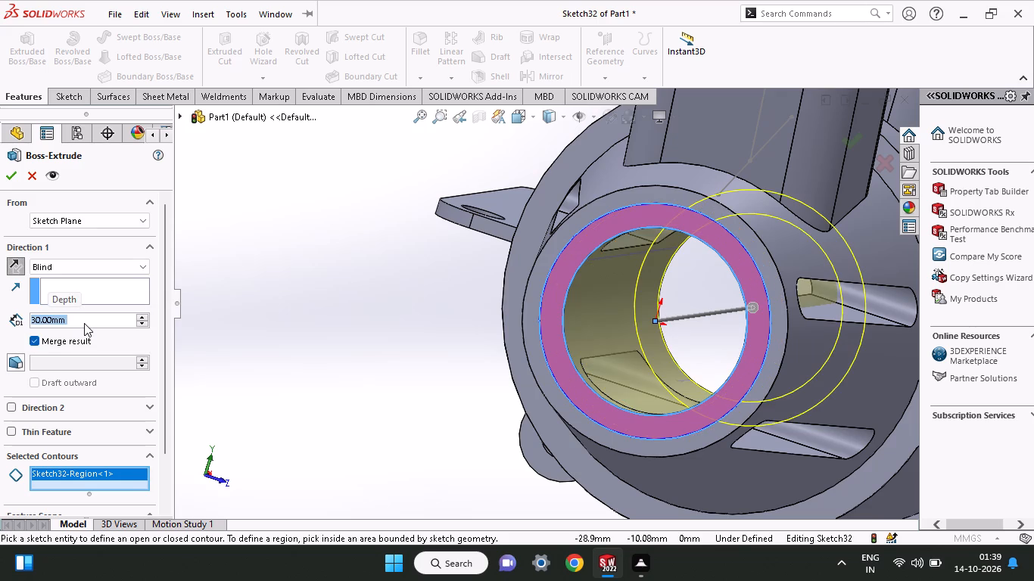
# Set the ring's extrusion depth to 24 mm, reaching the shoulder where the nose meets the main cylinder, and complete the Boss-Extrude.
pyautogui.moveTo(230, 298); pyautogui.dragTo(170, 291, button='middle')
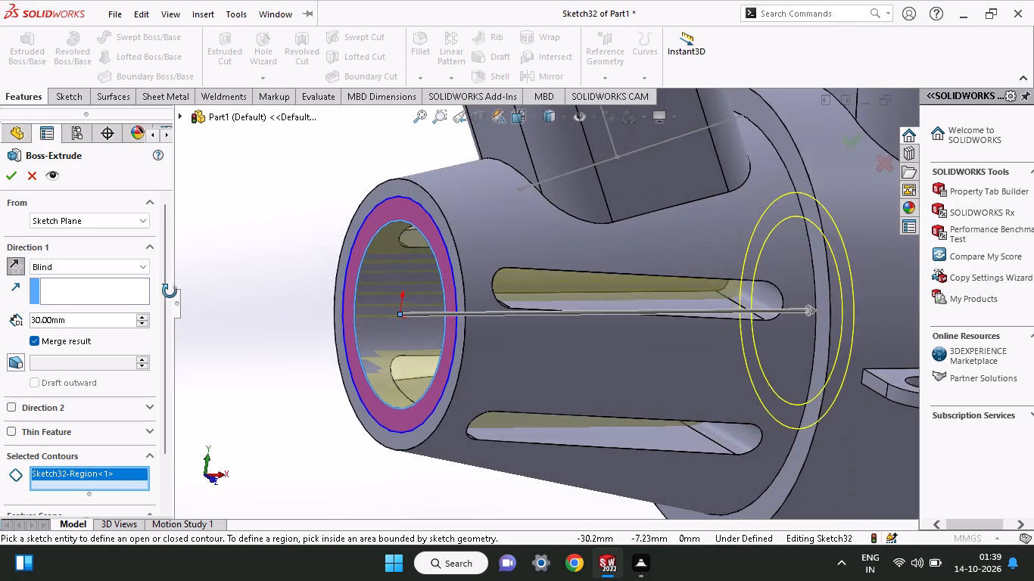
pyautogui.moveTo(170, 291); pyautogui.dragTo(142, 275, button='middle')
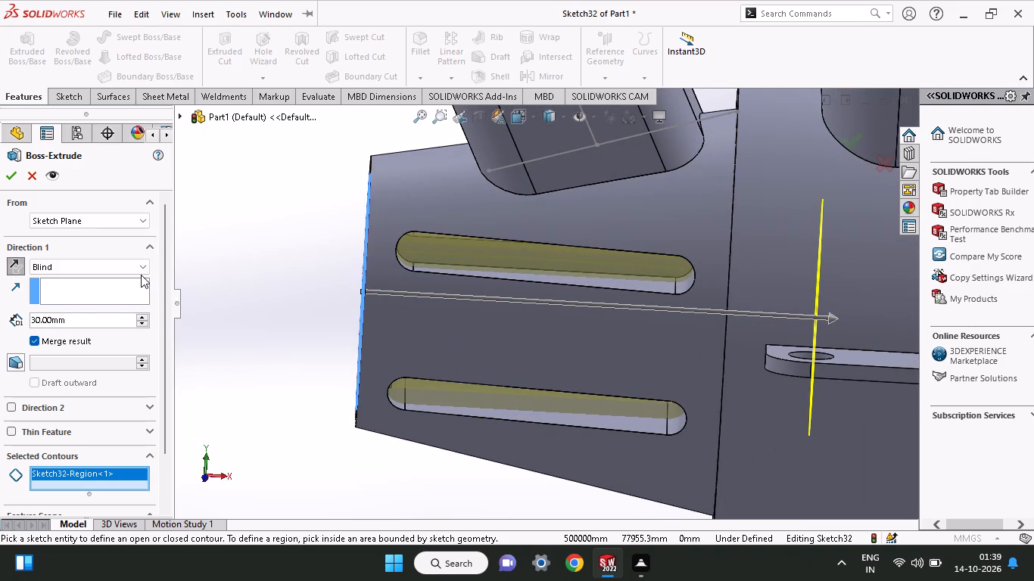
pyautogui.moveTo(80, 325); pyautogui.dragTo(83, 328)
pyautogui.moveTo(83, 328); pyautogui.dragTo(0, 318)
pyautogui.write('24')
pyautogui.press('Return')
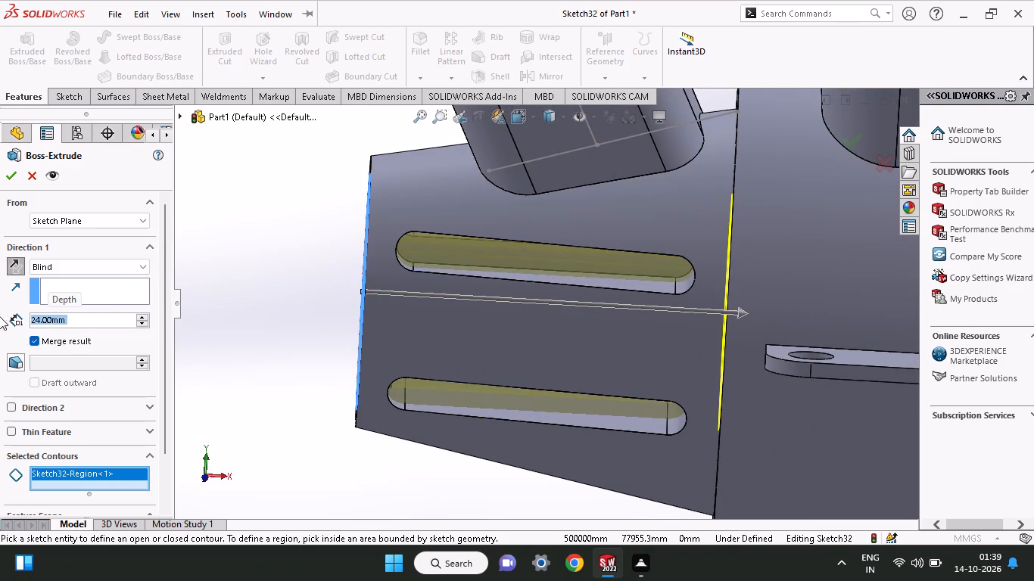
pyautogui.click(11, 182)
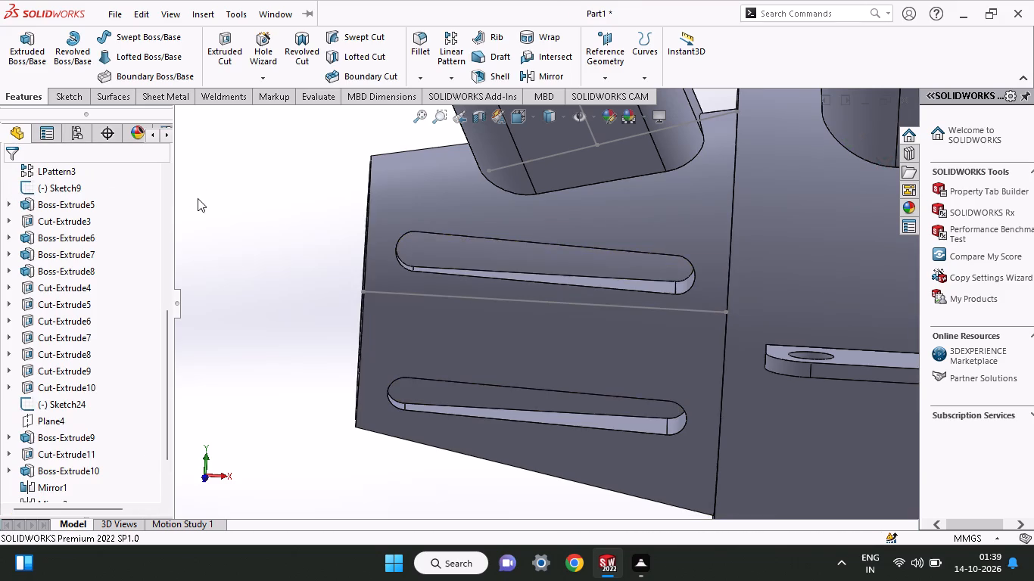
# Examine the reworked nose bore, the whole part from several sides, and the finned cylinder up close.
pyautogui.moveTo(198, 198); pyautogui.dragTo(286, 217, button='middle')
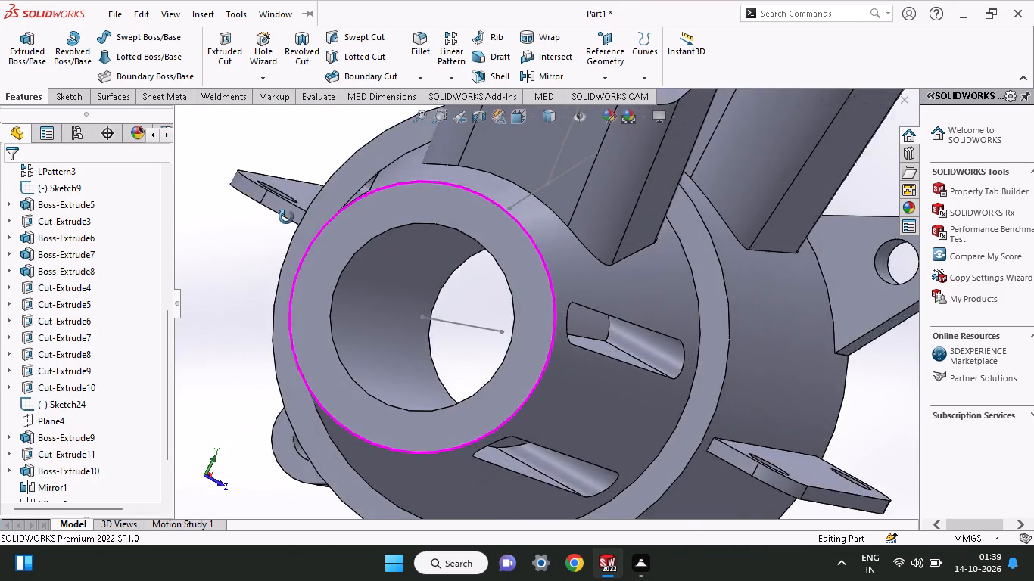
pyautogui.moveTo(286, 217); pyautogui.dragTo(270, 253, button='middle')
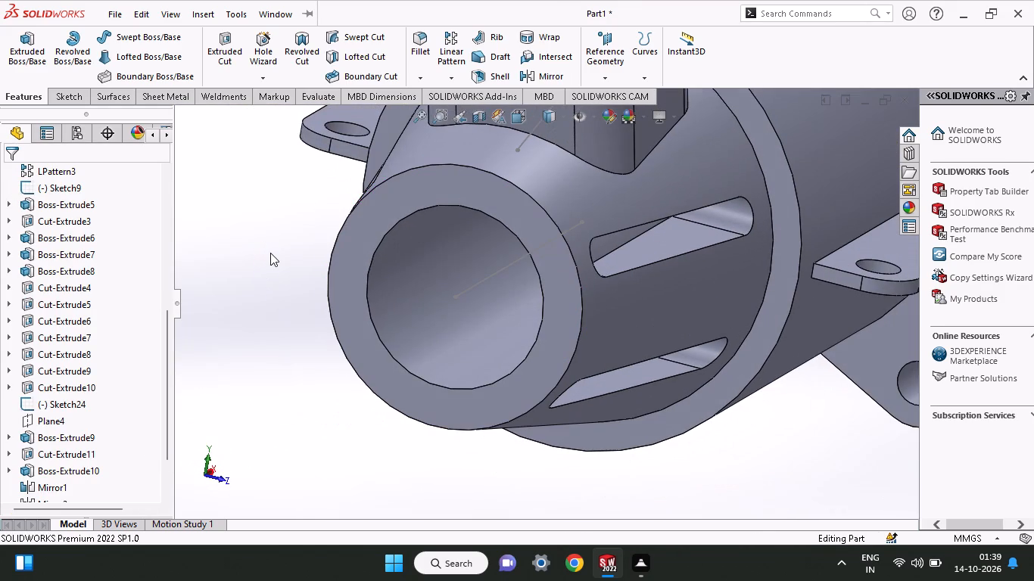
pyautogui.keyDown('ctrl'); pyautogui.scroll(7, 270, 253); pyautogui.keyUp('ctrl')
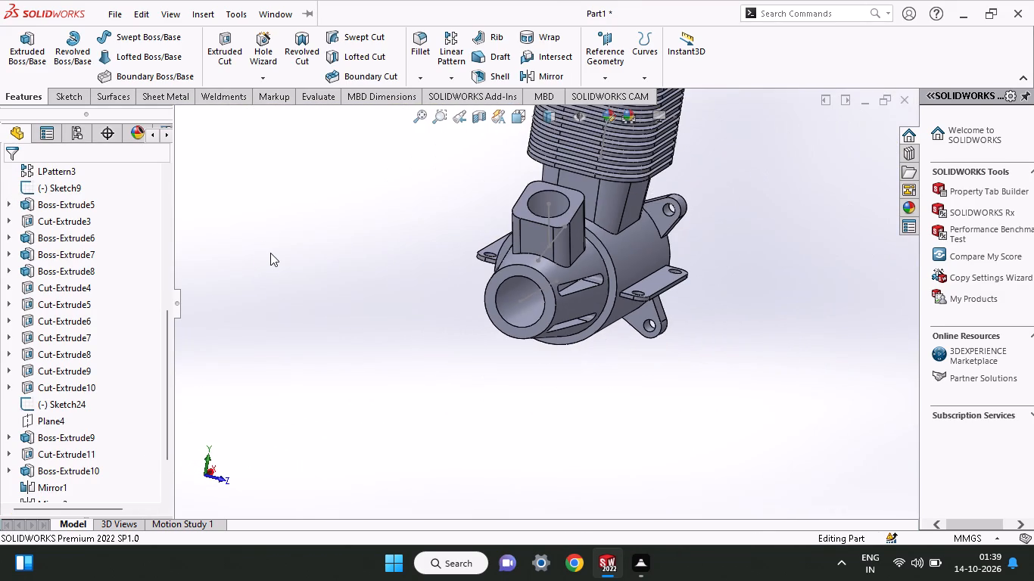
pyautogui.keyDown('ctrl'); pyautogui.scroll(1, 505, 253); pyautogui.keyUp('ctrl')
pyautogui.hscroll(1, 505, 253)
pyautogui.keyDown('ctrl'); pyautogui.scroll(3, 505, 253); pyautogui.keyUp('ctrl')
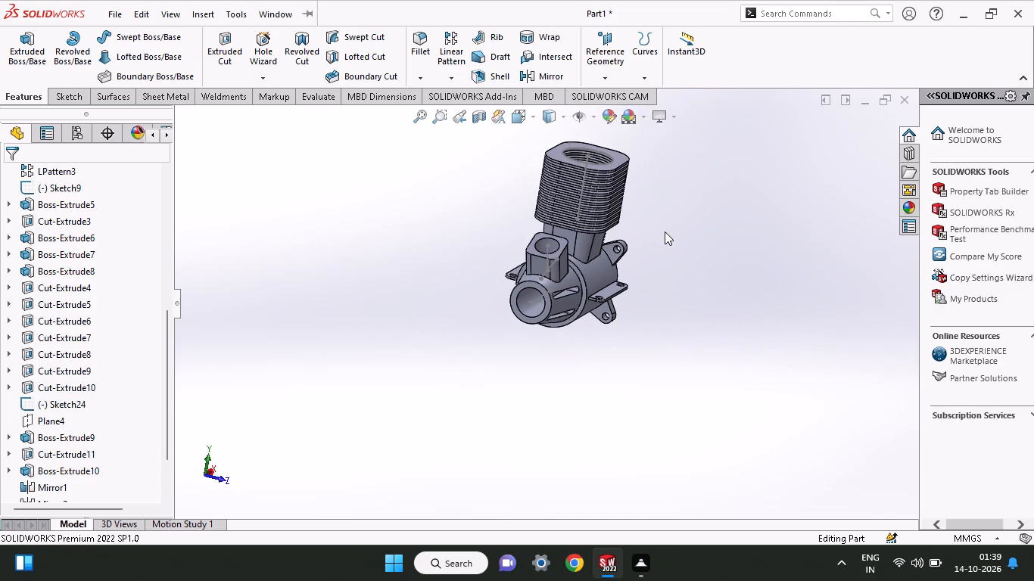
pyautogui.moveTo(672, 230); pyautogui.dragTo(463, 213, button='middle')
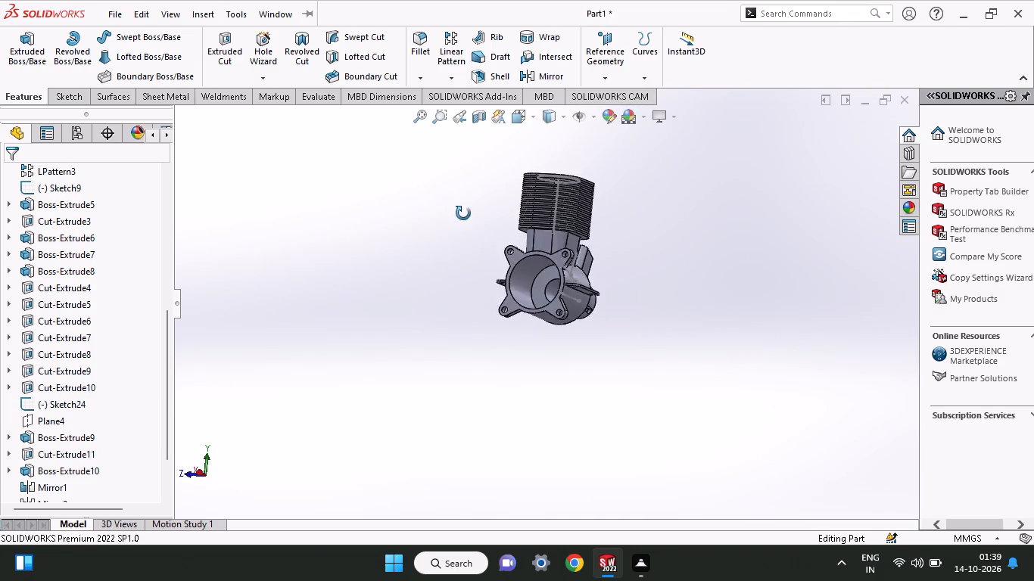
pyautogui.moveTo(463, 213); pyautogui.dragTo(579, 528, button='middle')
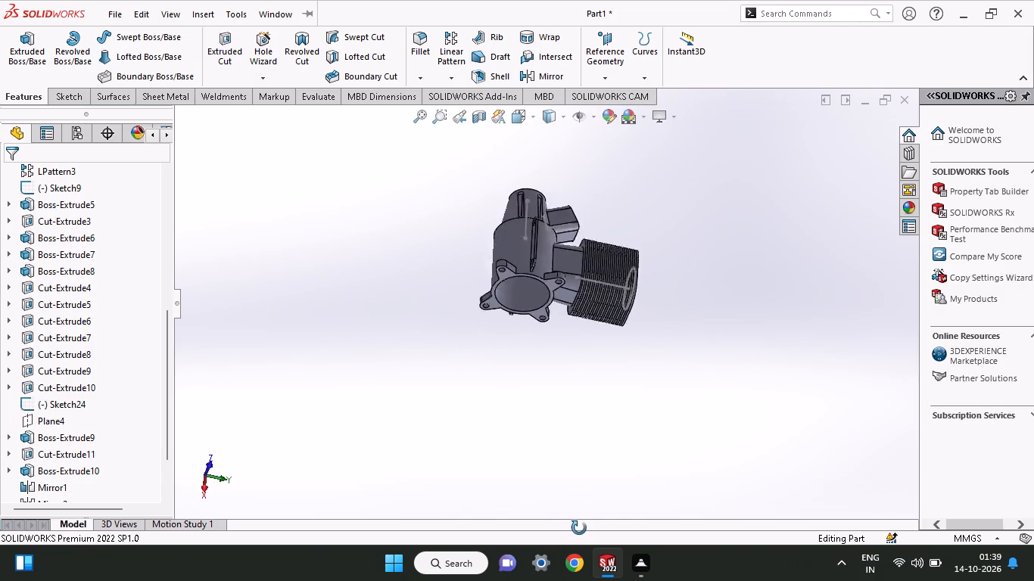
pyautogui.moveTo(579, 528); pyautogui.dragTo(559, 527, button='middle')
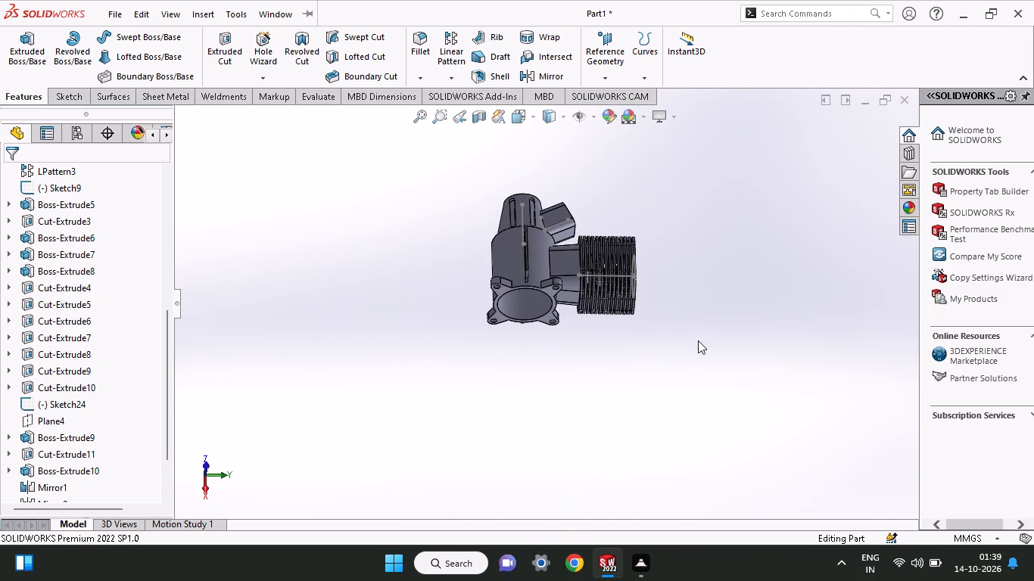
pyautogui.keyDown('ctrl'); pyautogui.scroll(2, 698, 340); pyautogui.keyUp('ctrl')
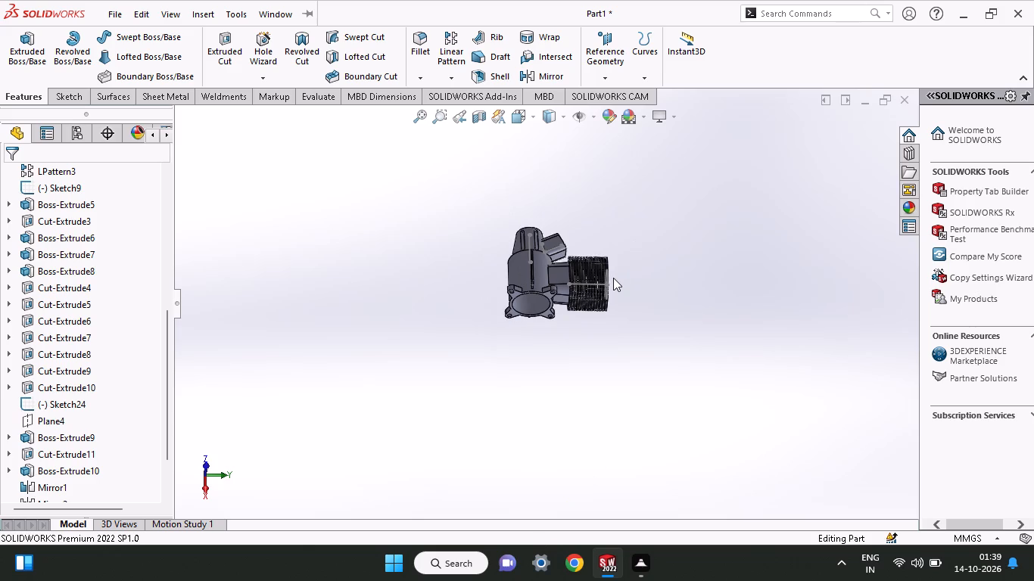
pyautogui.keyDown('ctrl'); pyautogui.scroll(-3, 613, 278); pyautogui.keyUp('ctrl')
pyautogui.hscroll(-1, 613, 278)
pyautogui.keyDown('ctrl'); pyautogui.scroll(-7, 613, 278); pyautogui.keyUp('ctrl')
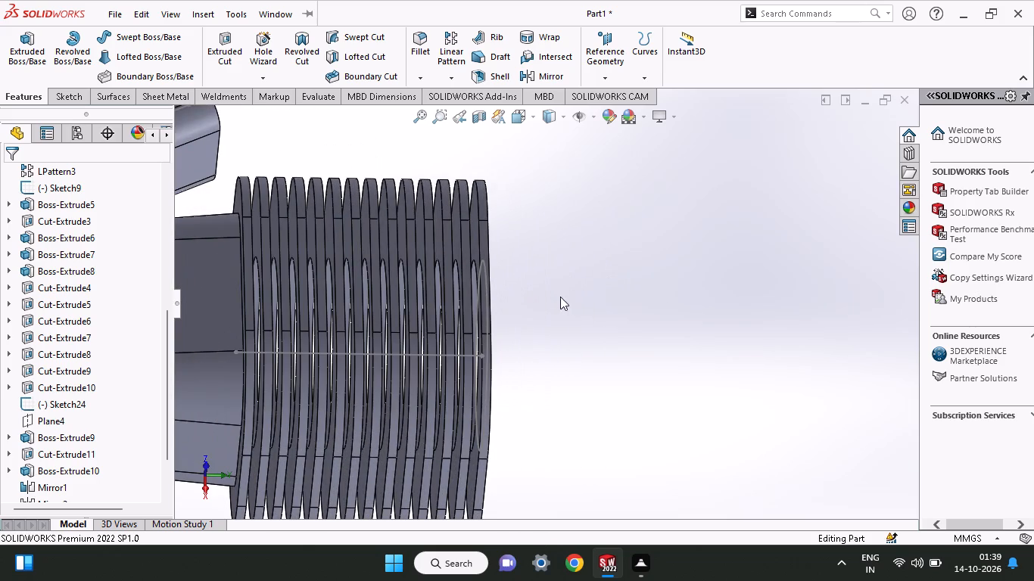
pyautogui.moveTo(503, 352); pyautogui.dragTo(406, 392, button='middle')
pyautogui.moveTo(530, 390); pyautogui.dragTo(601, 442, button='middle')
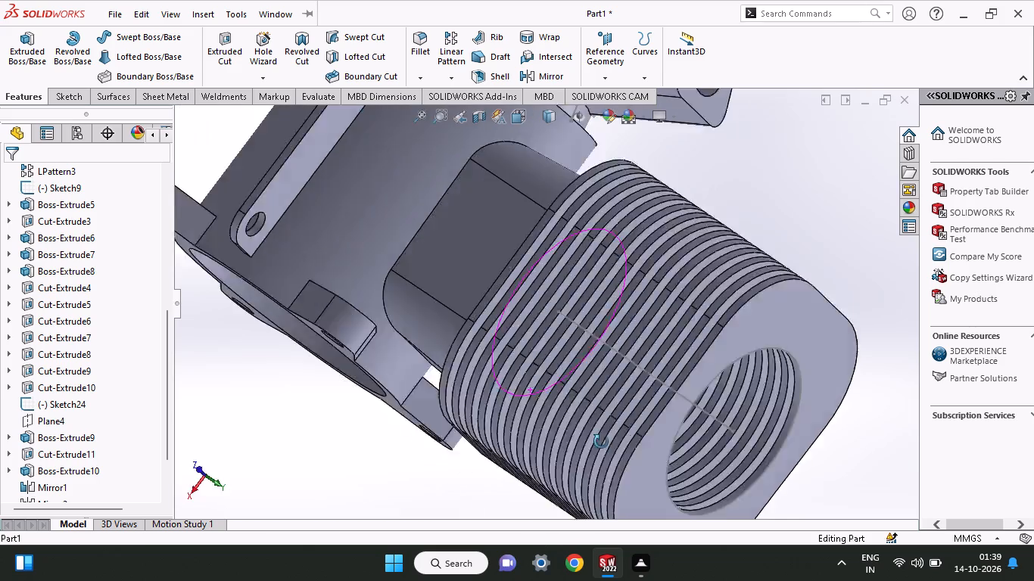
# On the finned cylinder's end face, sketch a 21 mm diameter circle centred on the bore and matching its edge.
pyautogui.moveTo(601, 442); pyautogui.dragTo(604, 480, button='middle')
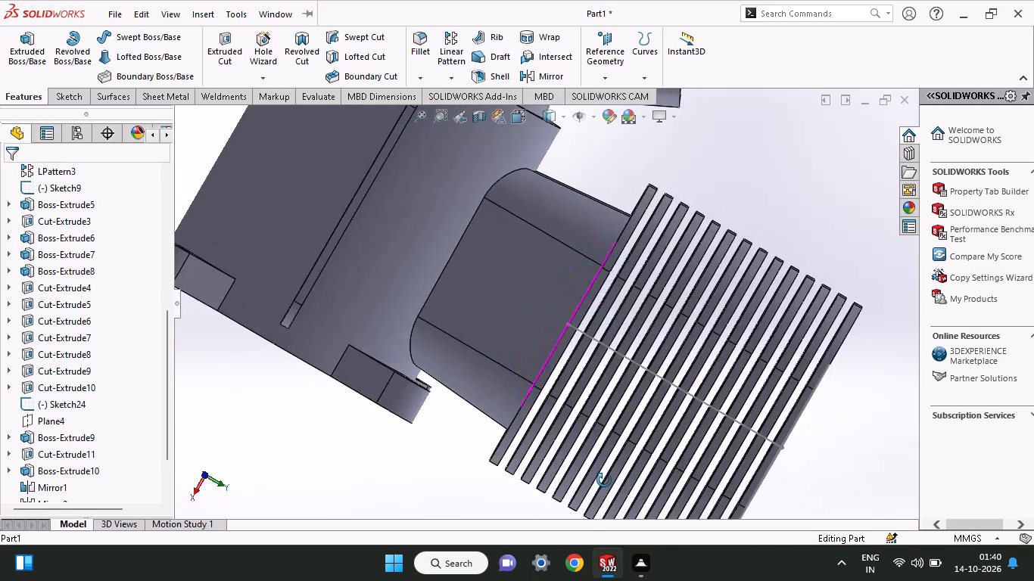
pyautogui.moveTo(604, 480); pyautogui.dragTo(506, 383, button='middle')
pyautogui.click(457, 415)
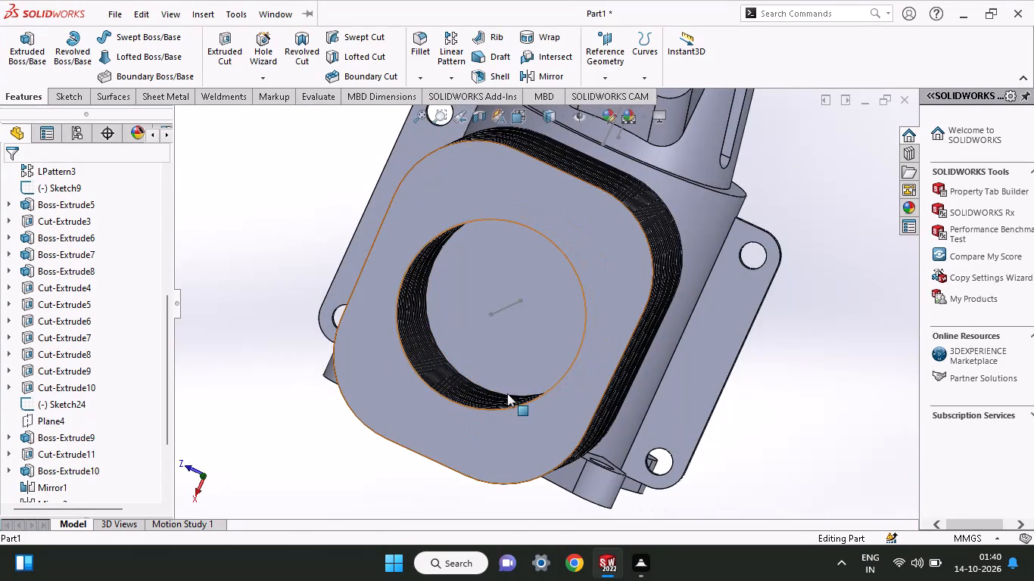
pyautogui.click(524, 368)
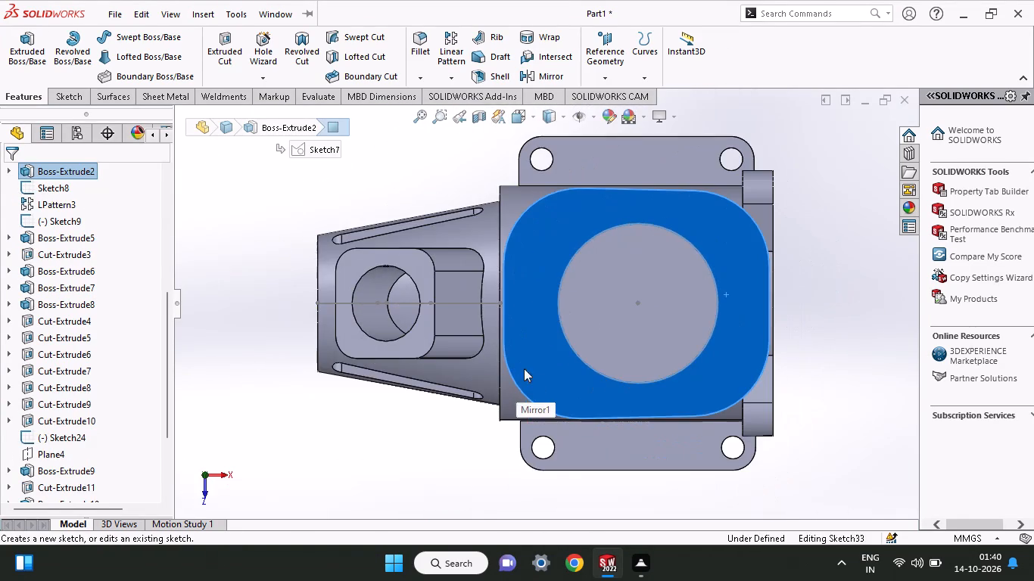
pyautogui.click(97, 70)
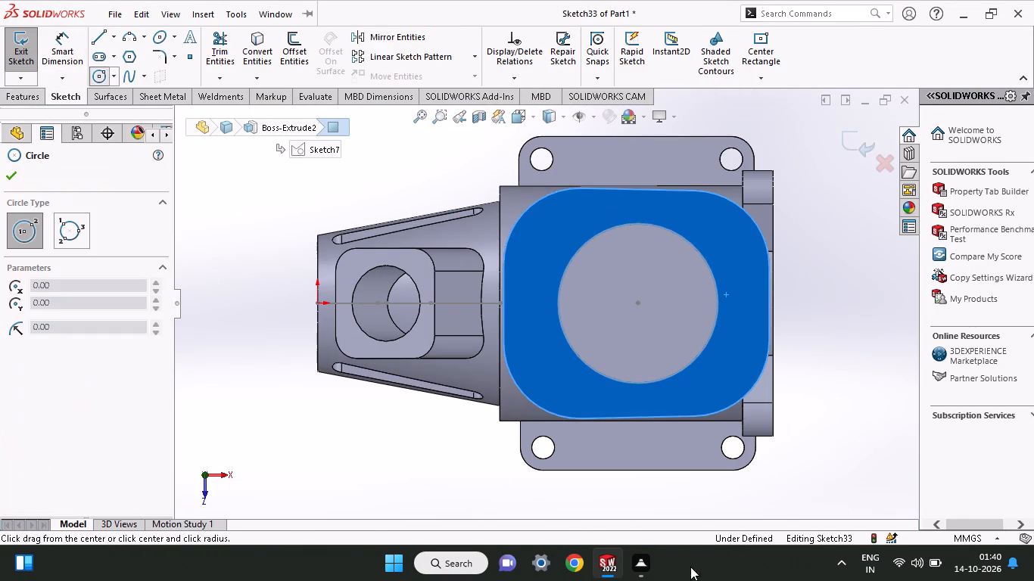
pyautogui.click(638, 304)
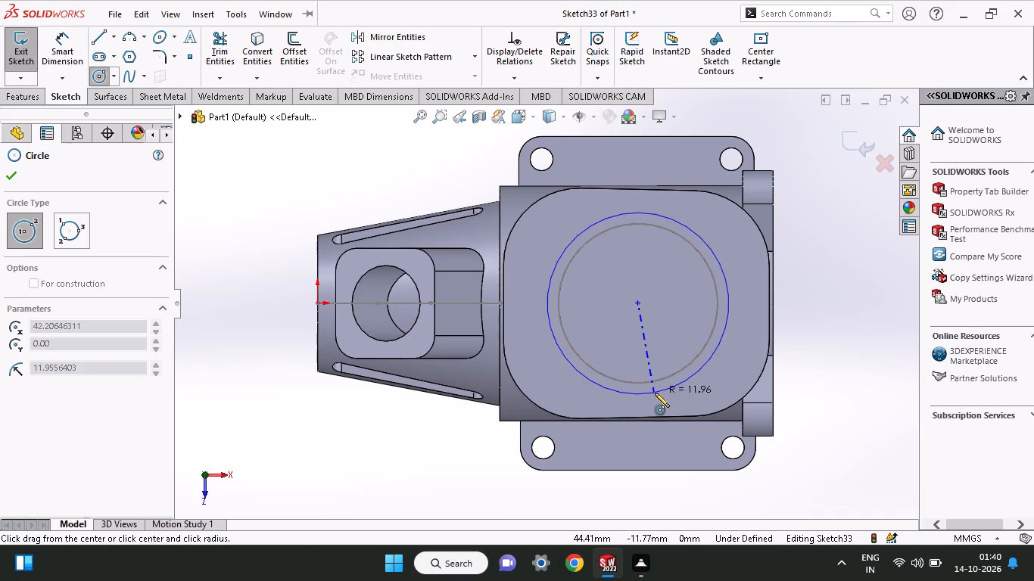
pyautogui.click(653, 381)
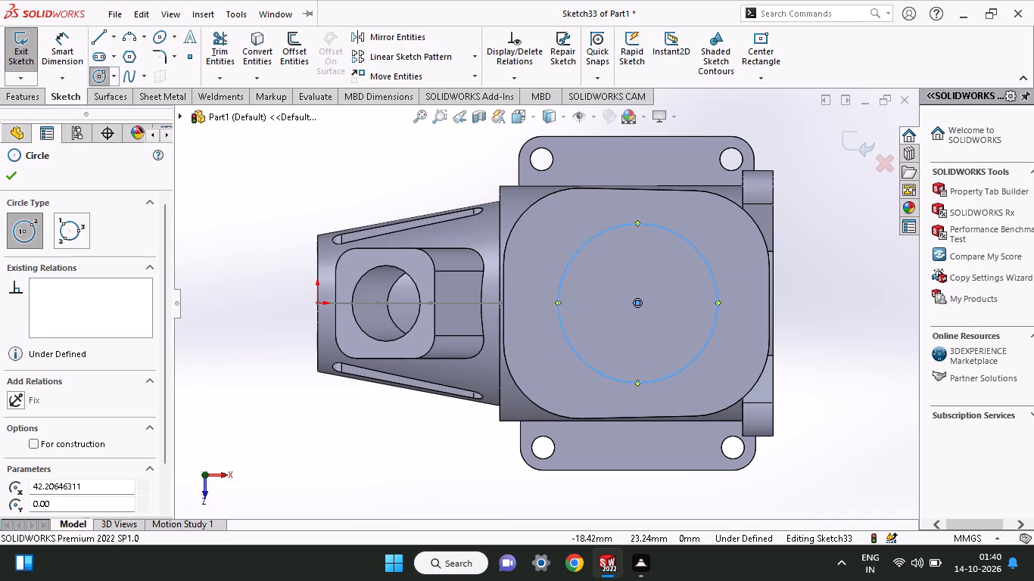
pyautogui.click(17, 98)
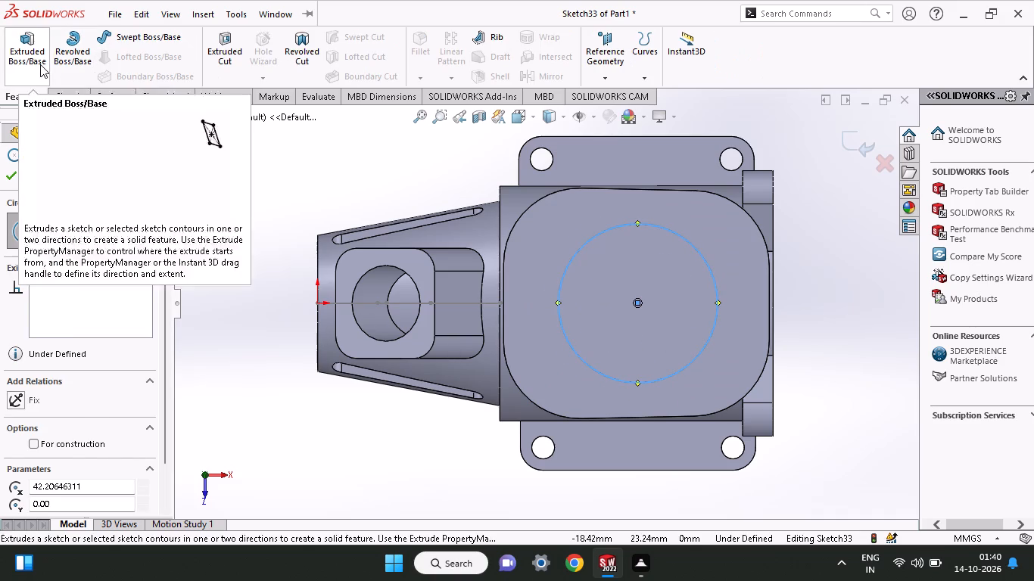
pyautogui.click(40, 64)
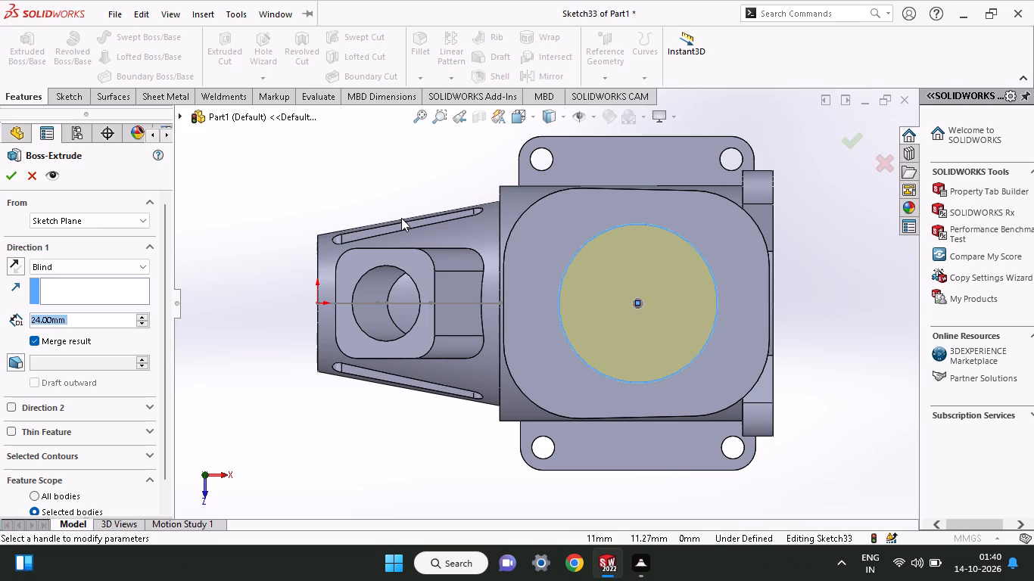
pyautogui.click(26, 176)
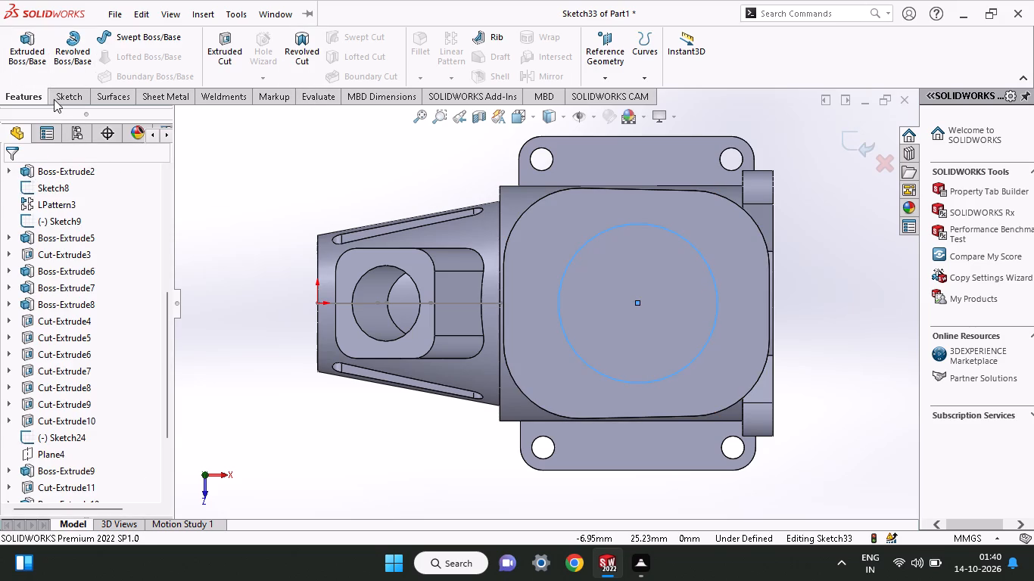
# Cut-extrude the circle Up To Vertex, ending at the neck's flat-face edge beneath the fins, as a One-Direction thin feature 1 mm thick.
pyautogui.click(222, 41)
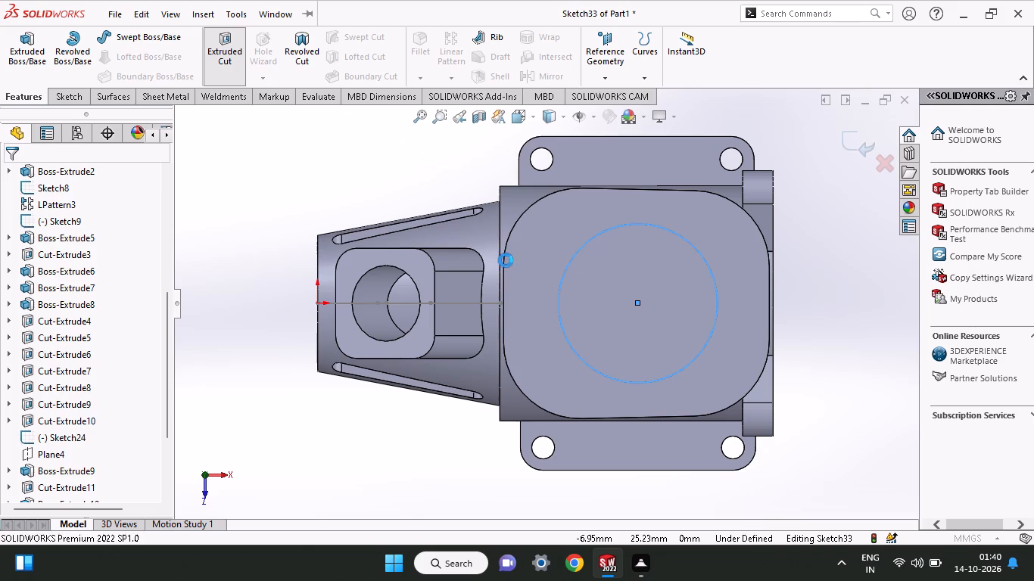
pyautogui.moveTo(662, 346); pyautogui.dragTo(684, 164, button='middle')
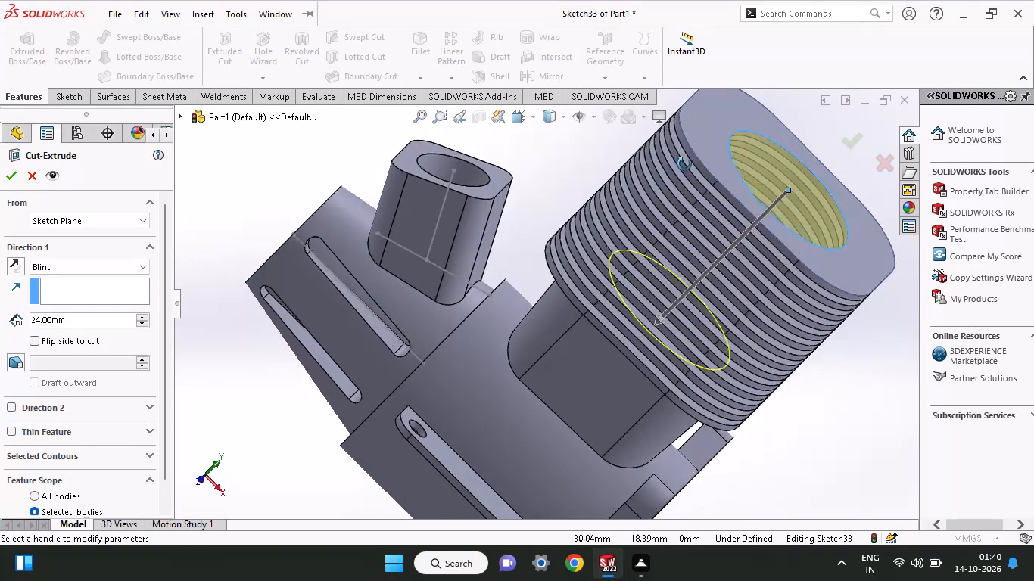
pyautogui.moveTo(684, 164); pyautogui.dragTo(683, 172, button='middle')
pyautogui.moveTo(655, 325); pyautogui.dragTo(651, 340)
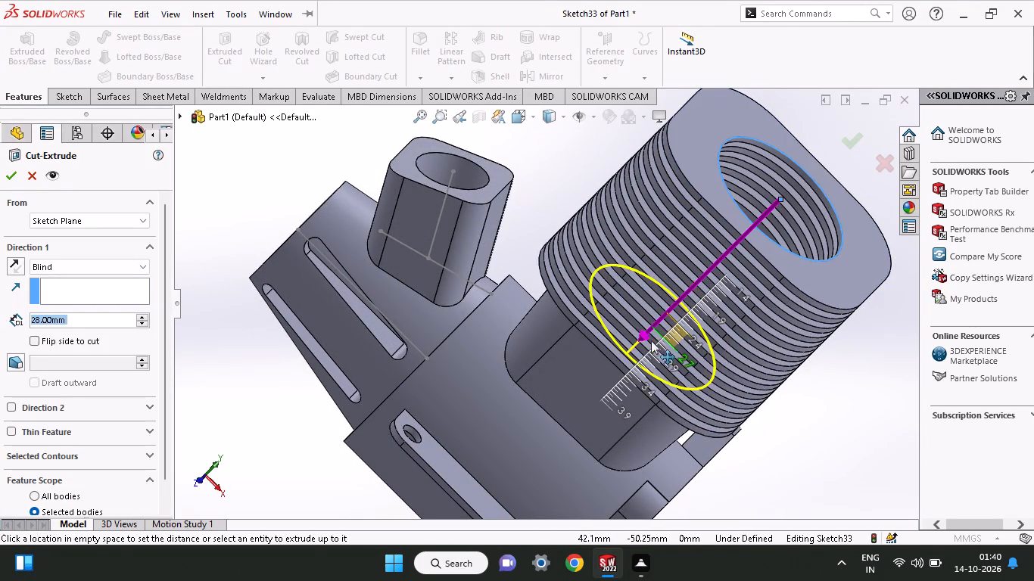
pyautogui.moveTo(651, 340); pyautogui.dragTo(649, 342)
pyautogui.moveTo(615, 419); pyautogui.dragTo(647, 387, button='middle')
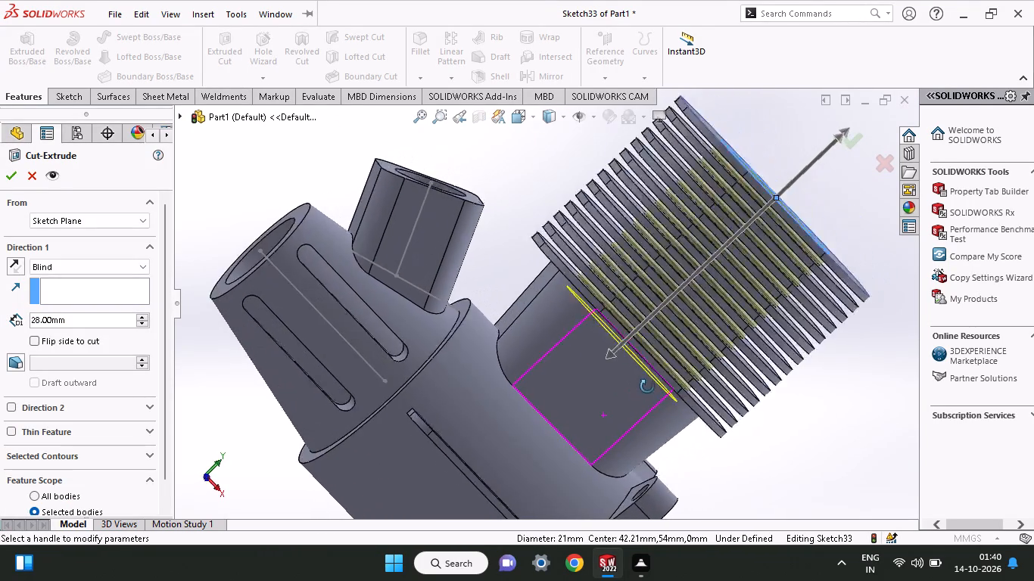
pyautogui.moveTo(647, 387); pyautogui.dragTo(643, 418, button='middle')
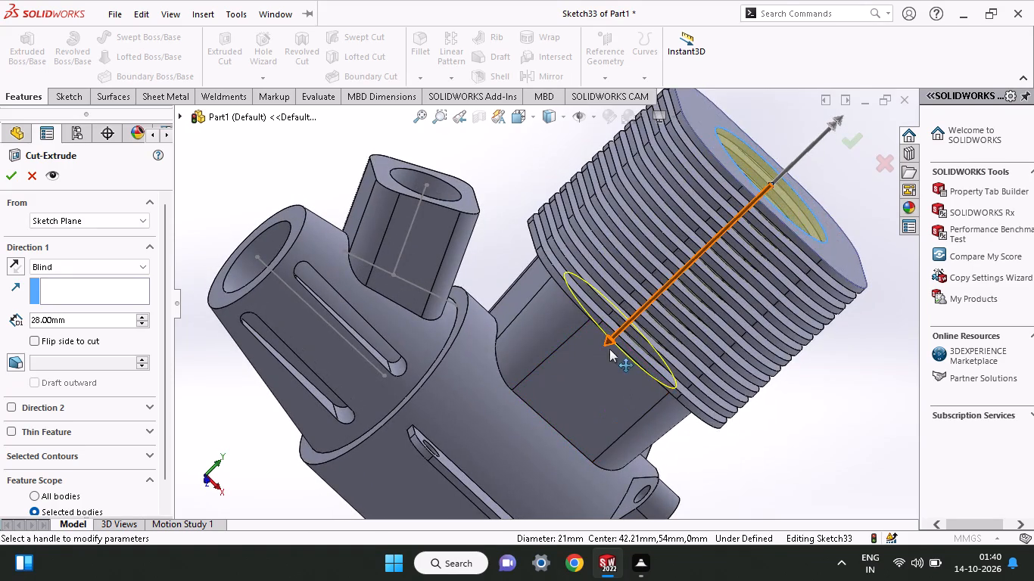
pyautogui.moveTo(609, 346); pyautogui.dragTo(579, 385)
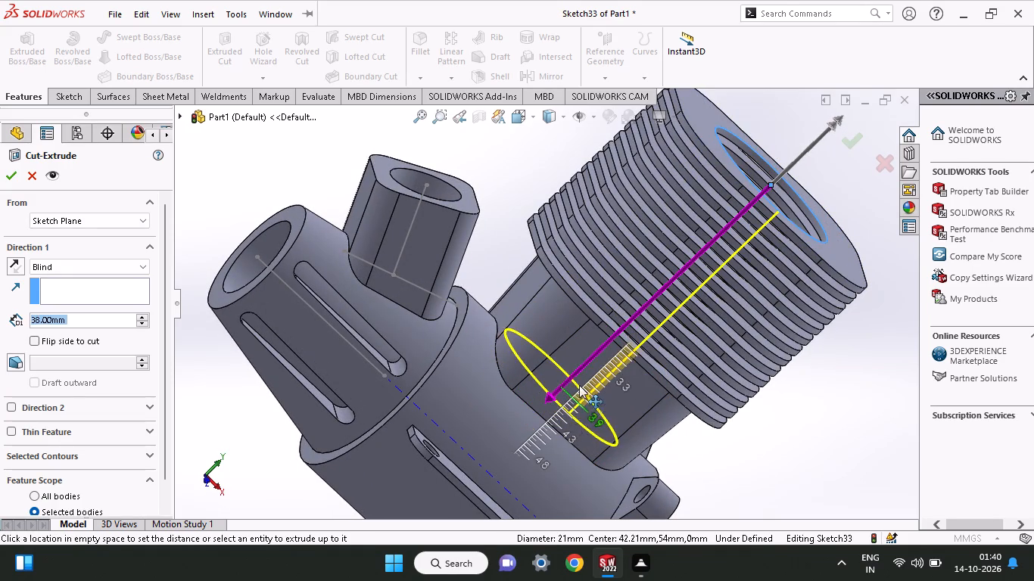
pyautogui.moveTo(579, 385); pyautogui.dragTo(641, 317)
pyautogui.click(624, 350)
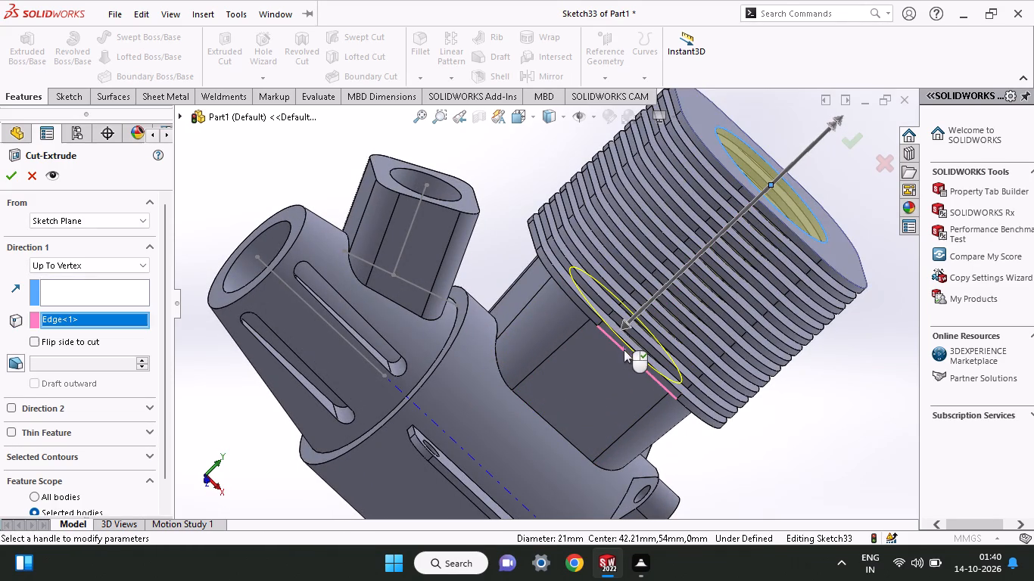
pyautogui.click(33, 430)
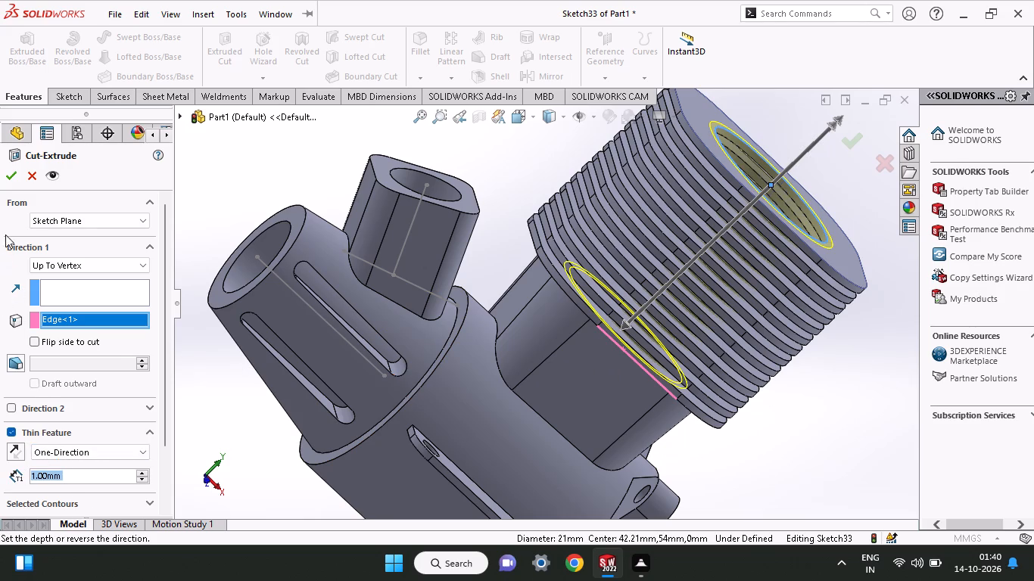
pyautogui.click(9, 184)
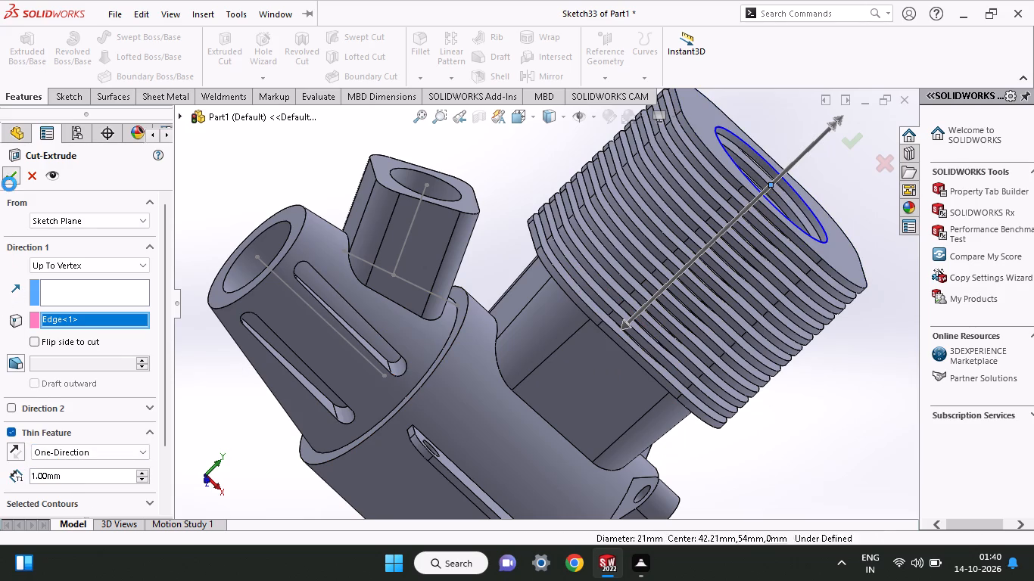
# Examine the finned cylinder and its recut bore from several sides.
pyautogui.moveTo(798, 297); pyautogui.dragTo(788, 236, button='middle')
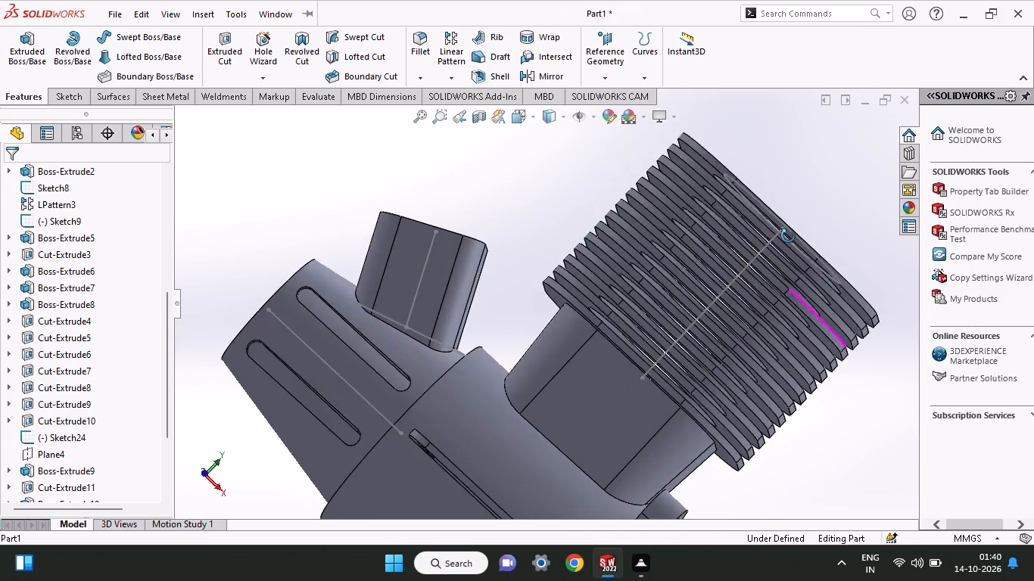
pyautogui.moveTo(788, 236); pyautogui.dragTo(720, 359, button='middle')
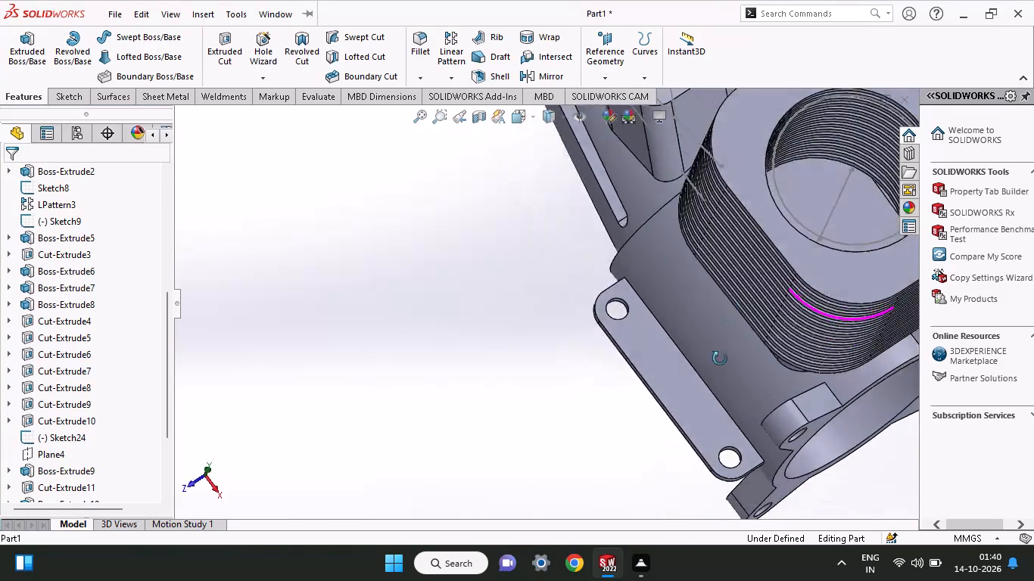
pyautogui.moveTo(720, 359); pyautogui.dragTo(856, 315, button='middle')
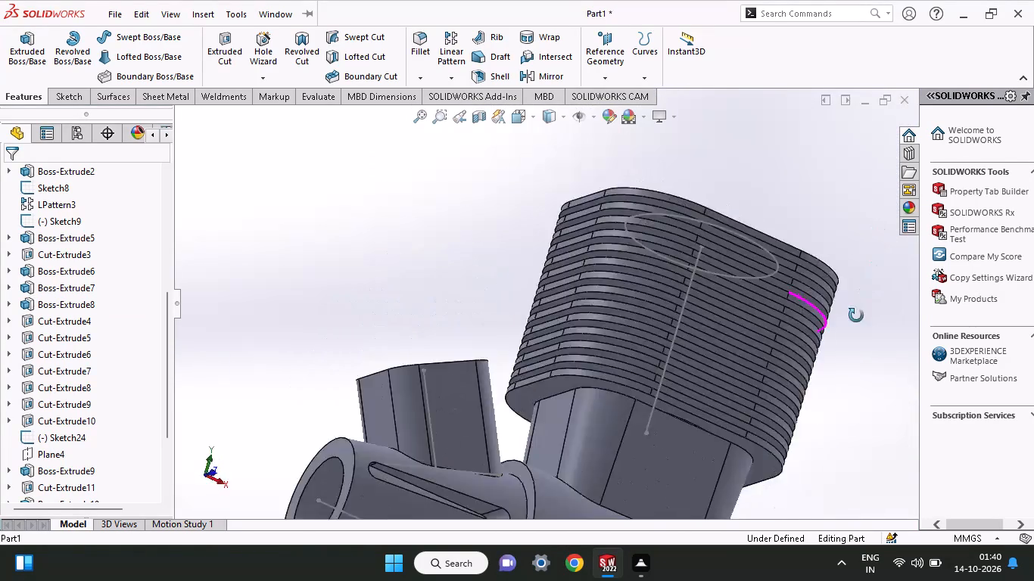
pyautogui.moveTo(856, 315); pyautogui.dragTo(830, 346, button='middle')
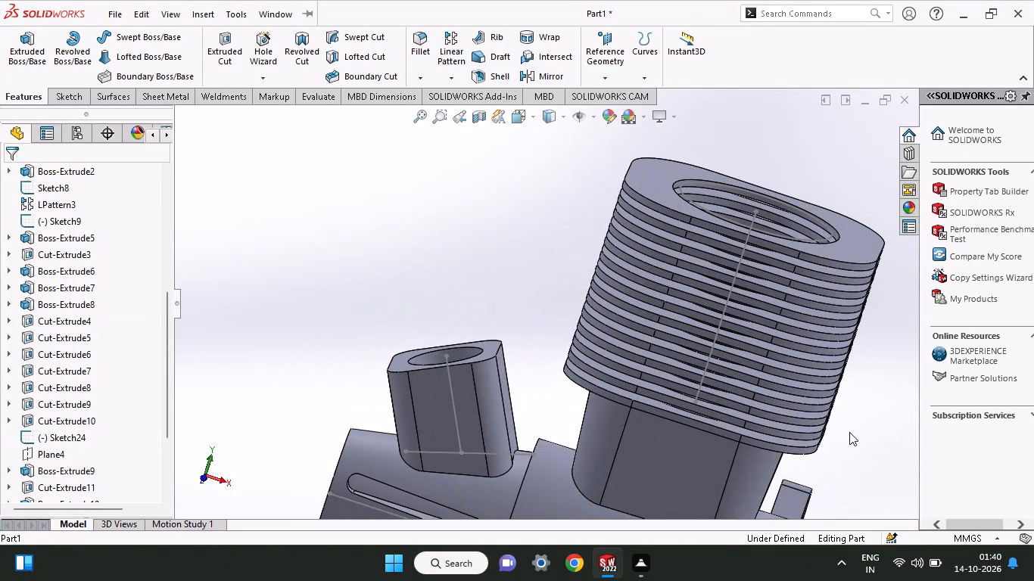
pyautogui.keyDown('ctrl'); pyautogui.scroll(3, 797, 455); pyautogui.keyUp('ctrl')
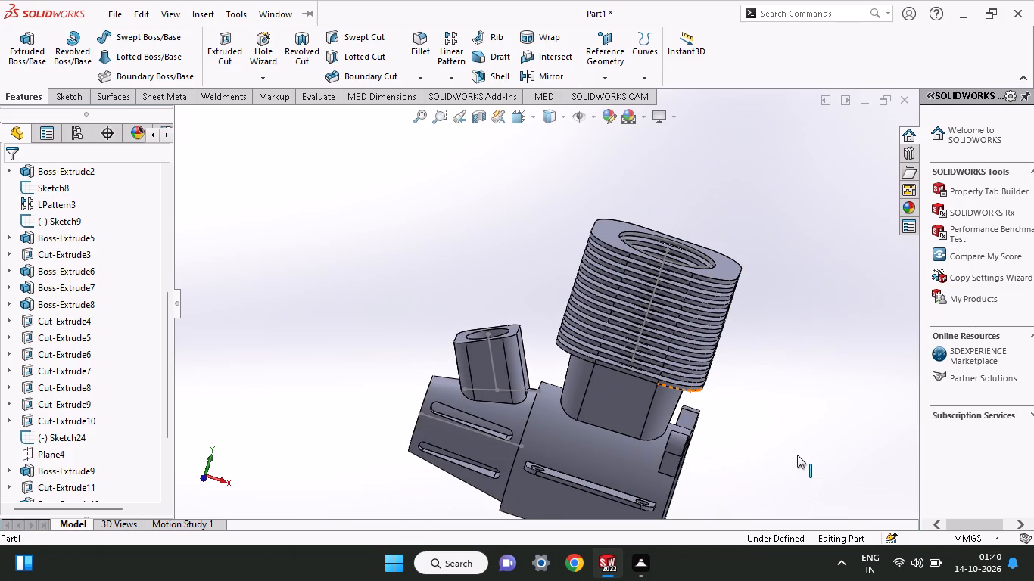
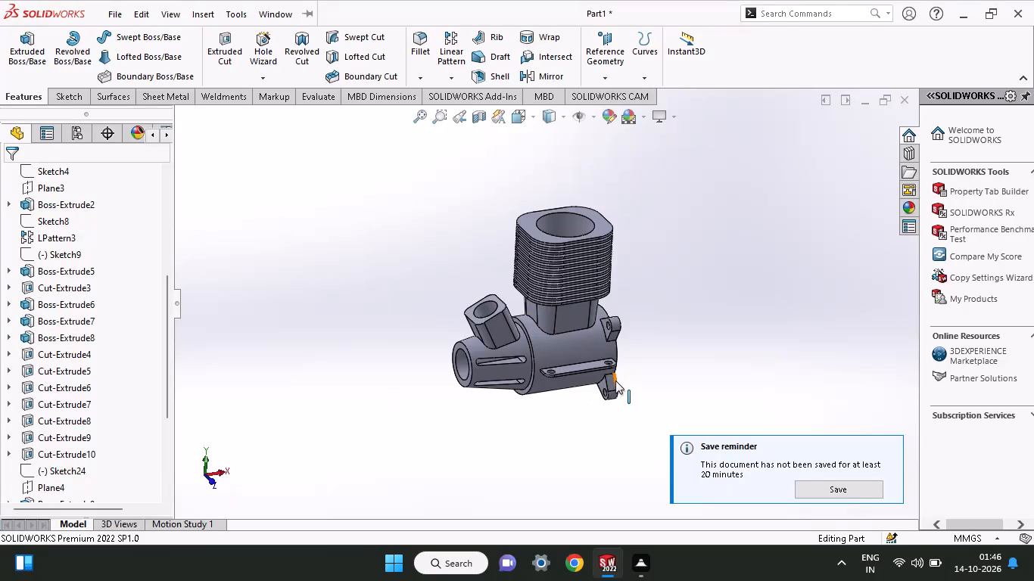
# Examine the complete engine-like part from several sides, including the fins, nose, angled port and mounting lugs.
pyautogui.moveTo(615, 381); pyautogui.dragTo(599, 318, button='middle')
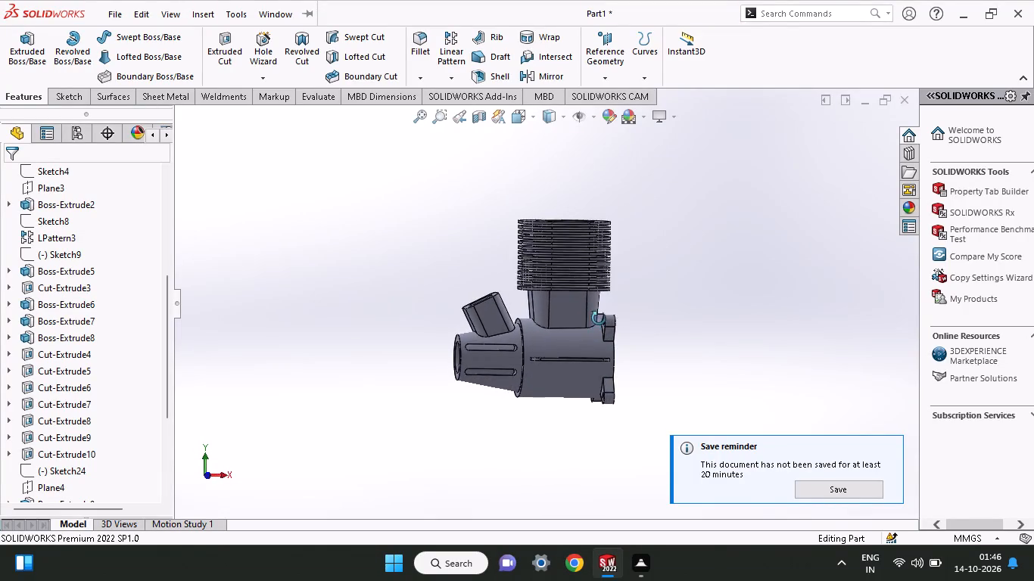
pyautogui.moveTo(599, 318); pyautogui.dragTo(652, 323, button='middle')
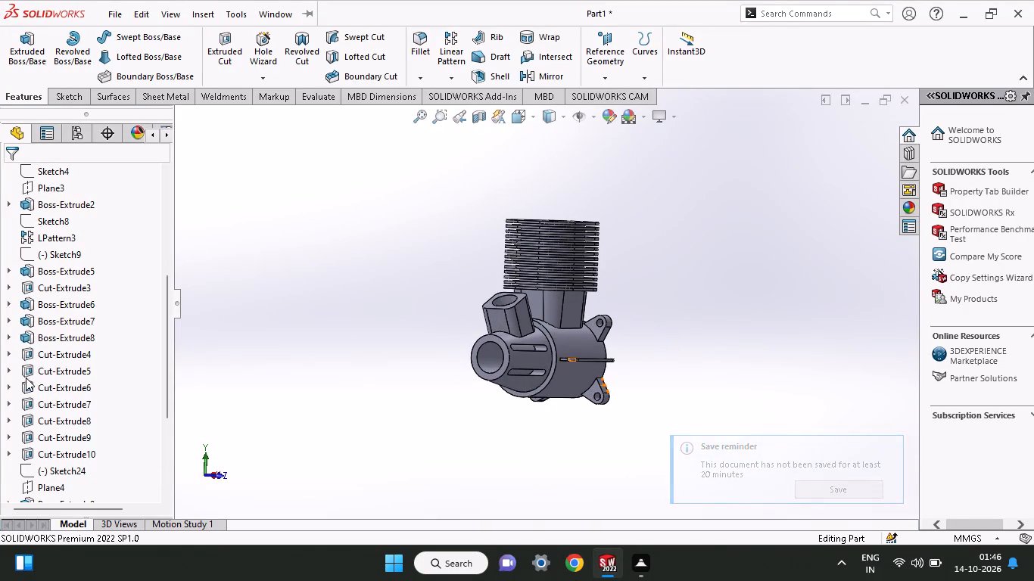
pyautogui.moveTo(341, 328); pyautogui.dragTo(299, 412, button='middle')
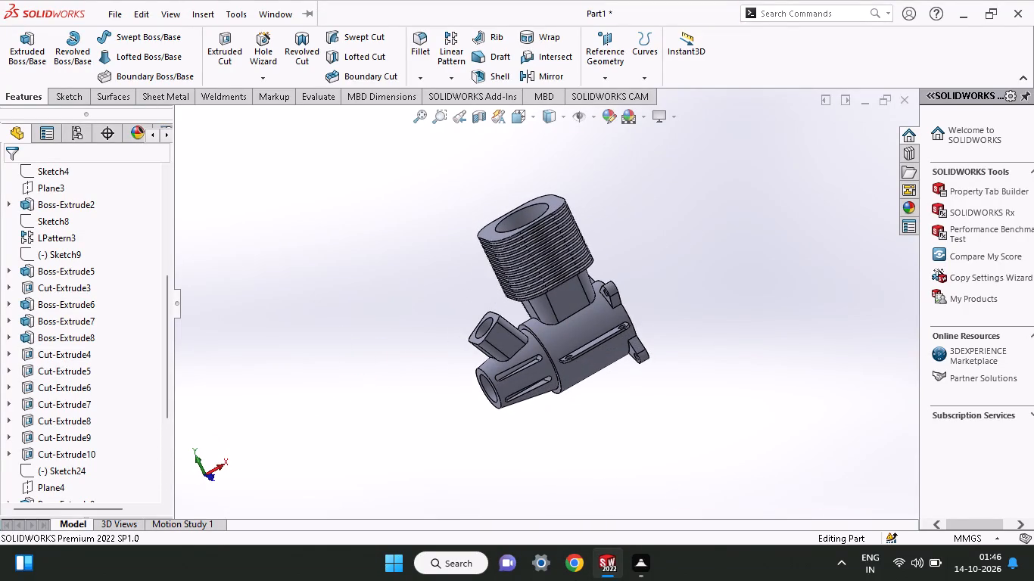
pyautogui.click(690, 326)
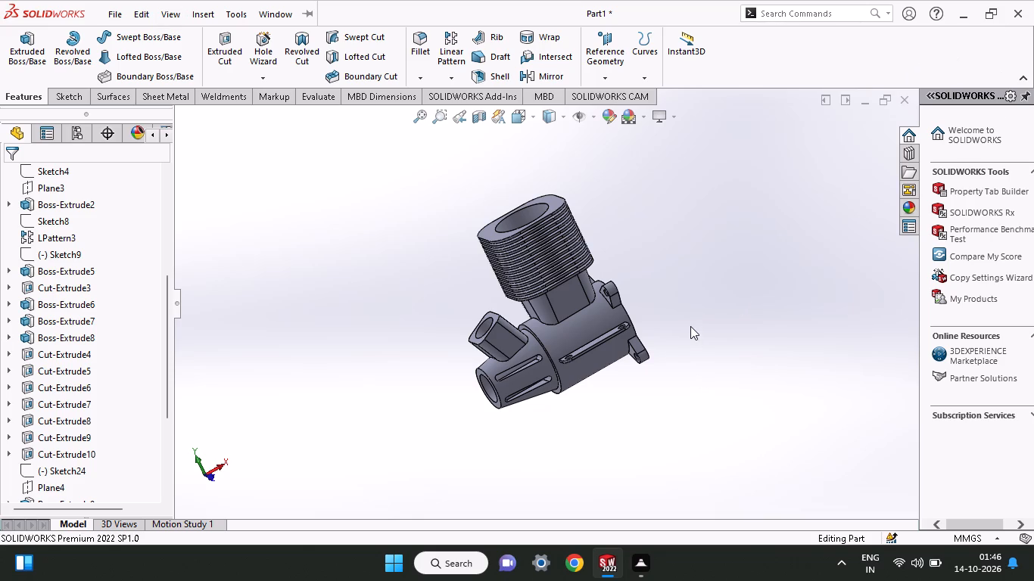
pyautogui.moveTo(692, 325); pyautogui.dragTo(726, 283, button='middle')
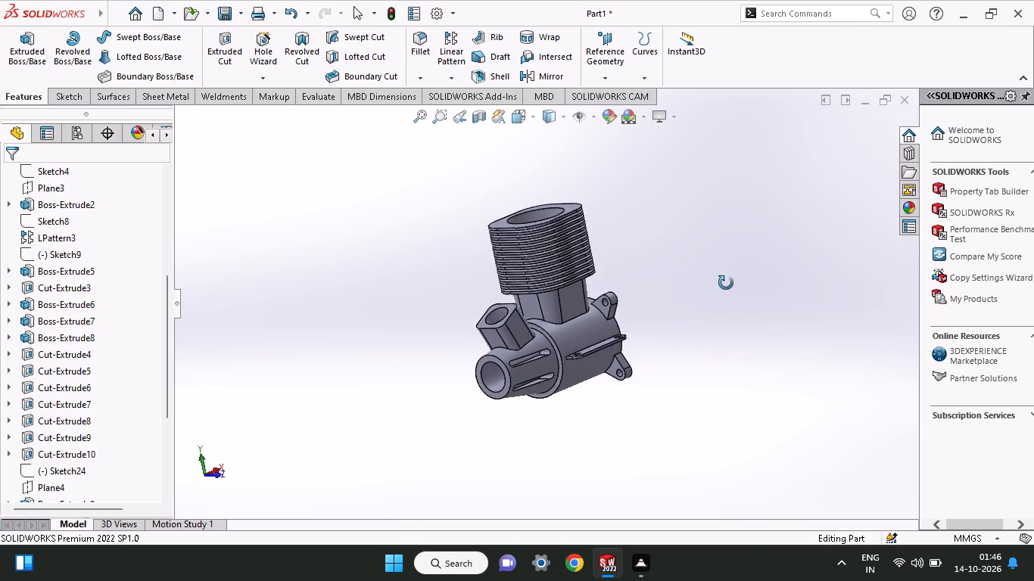
pyautogui.moveTo(726, 283); pyautogui.dragTo(674, 441, button='middle')
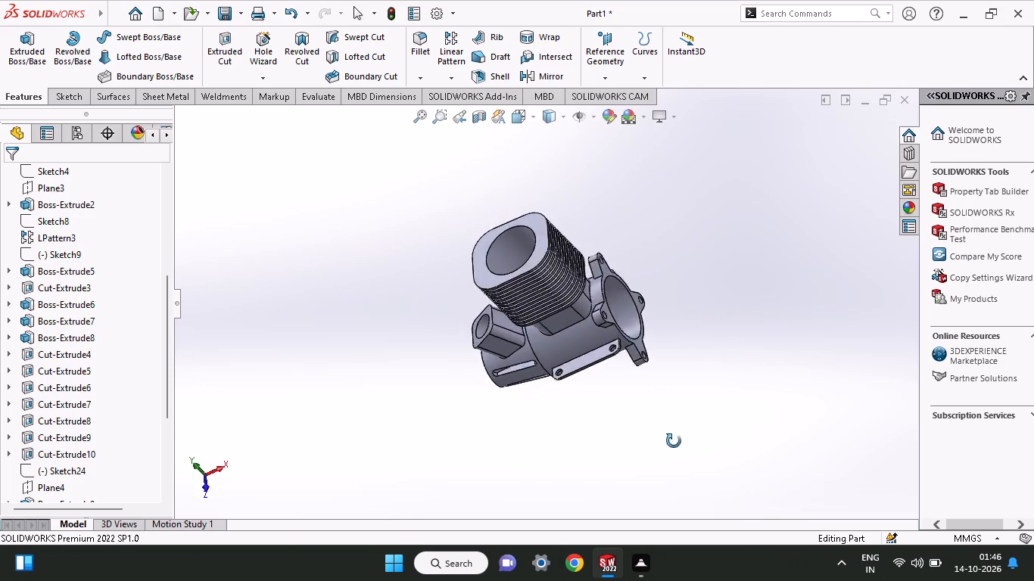
pyautogui.moveTo(674, 441); pyautogui.dragTo(702, 367, button='middle')
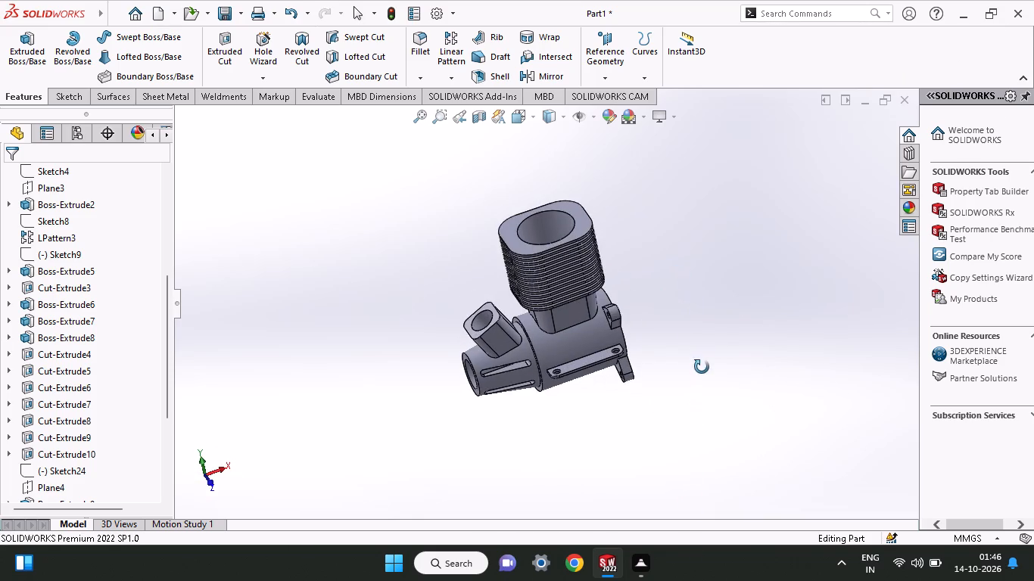
pyautogui.moveTo(702, 367); pyautogui.dragTo(698, 318, button='middle')
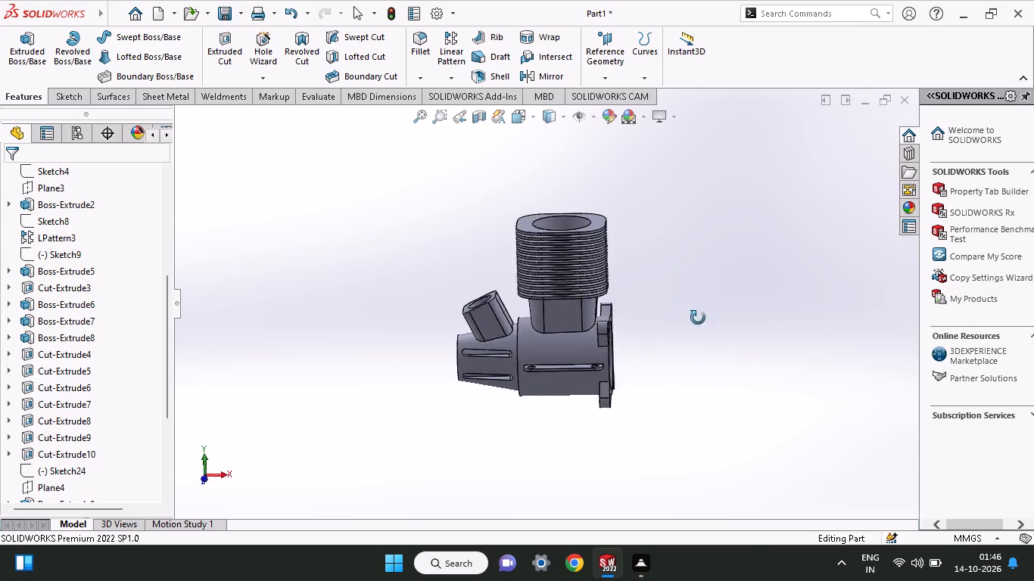
pyautogui.moveTo(698, 318); pyautogui.dragTo(720, 328, button='middle')
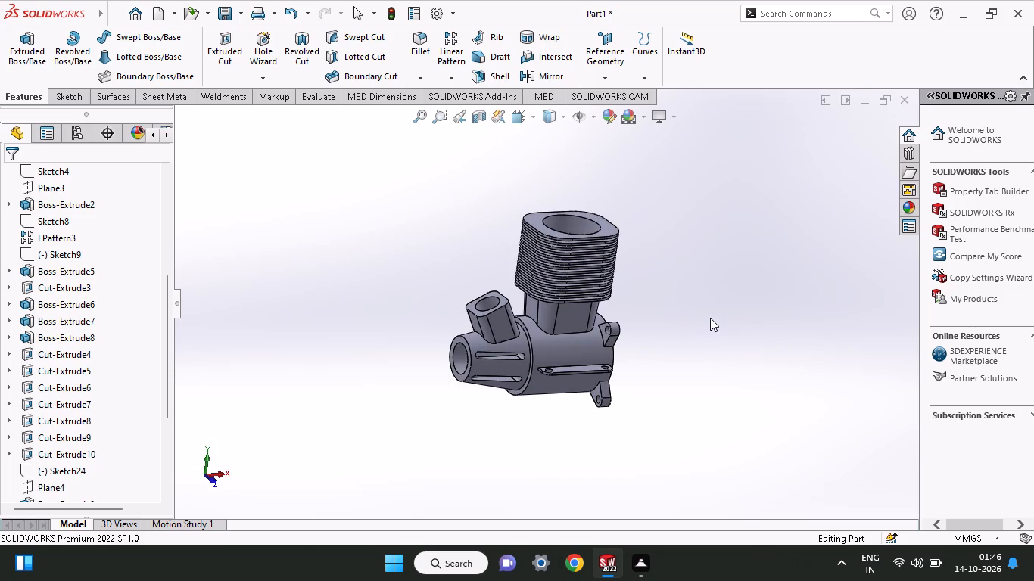
# Save the part in the Documents folder under the name "engine block" as a SOLIDWORKS Part file.
pyautogui.click(240, 20)
pyautogui.click(239, 52)
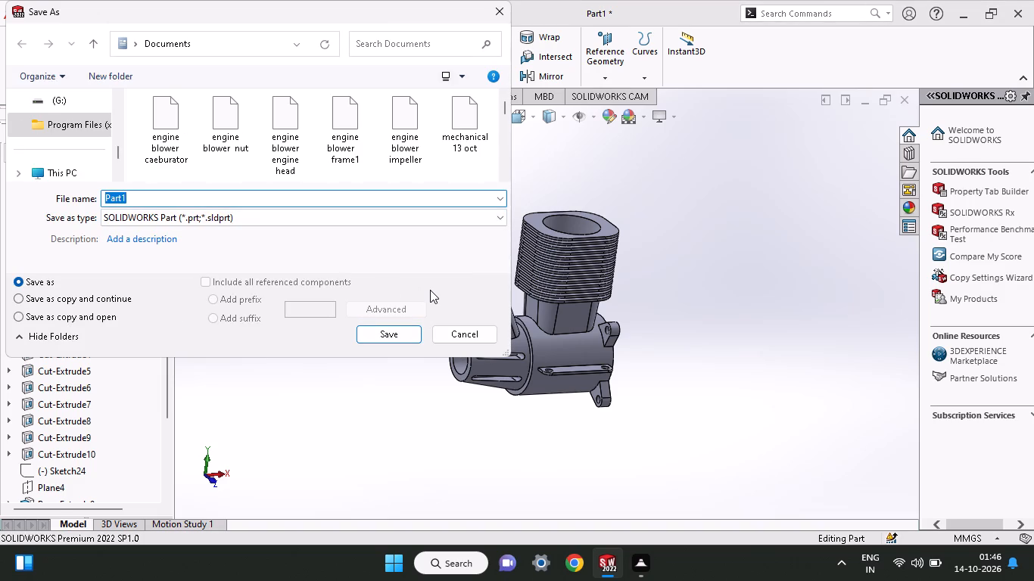
pyautogui.press('e')
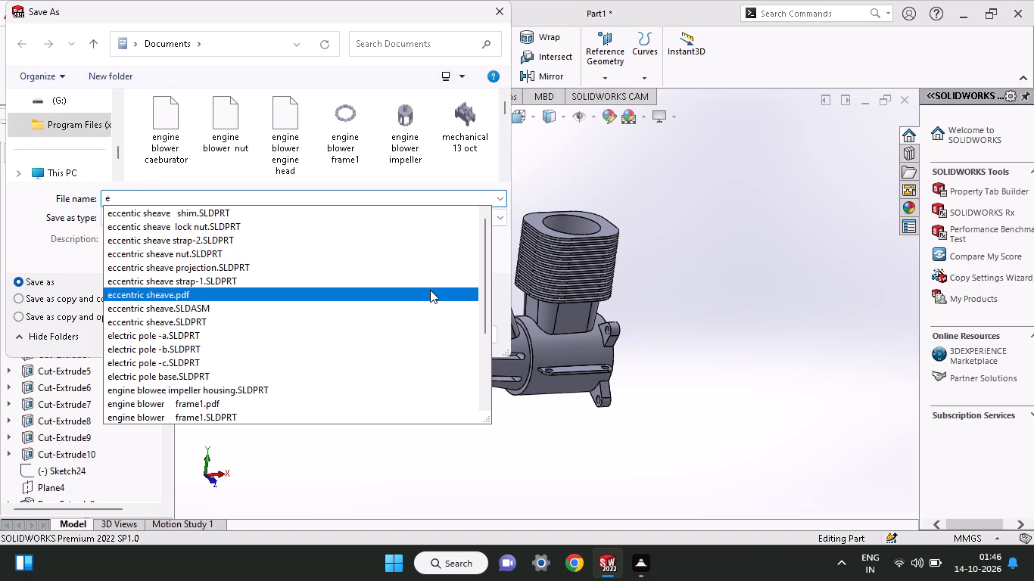
pyautogui.write('ngine block')
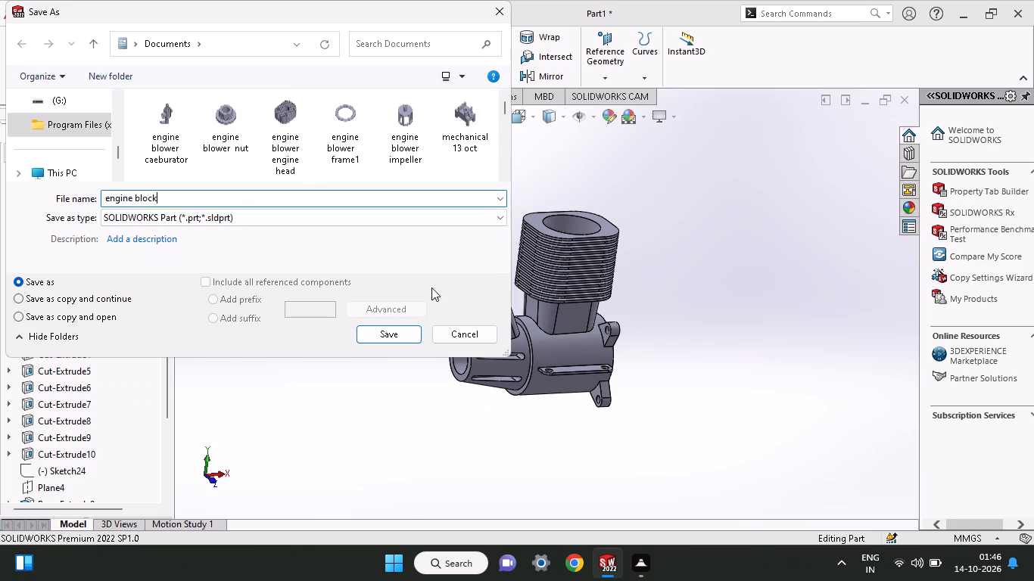
pyautogui.click(403, 335)
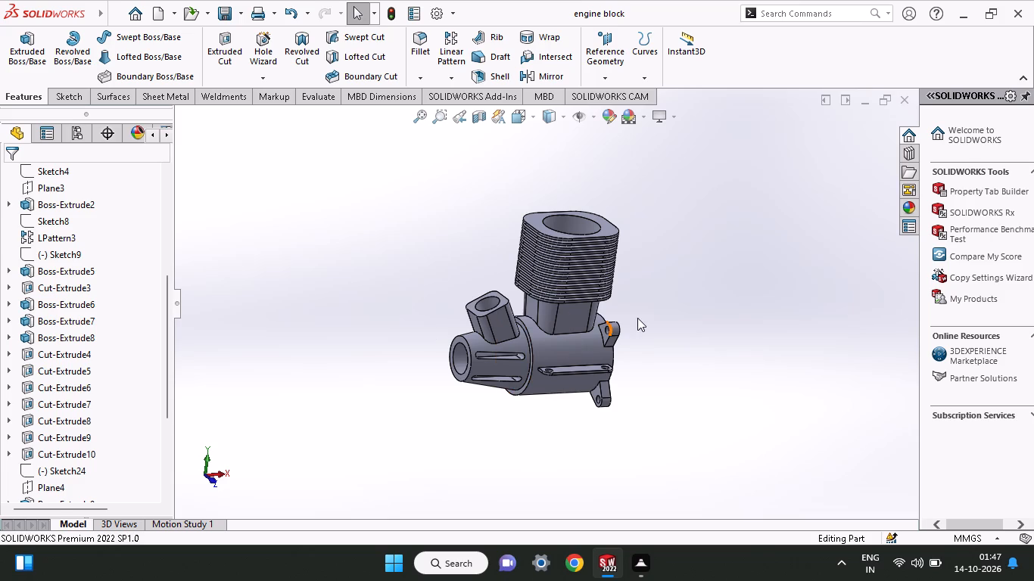
# Create a new Part document.
pyautogui.click(157, 9)
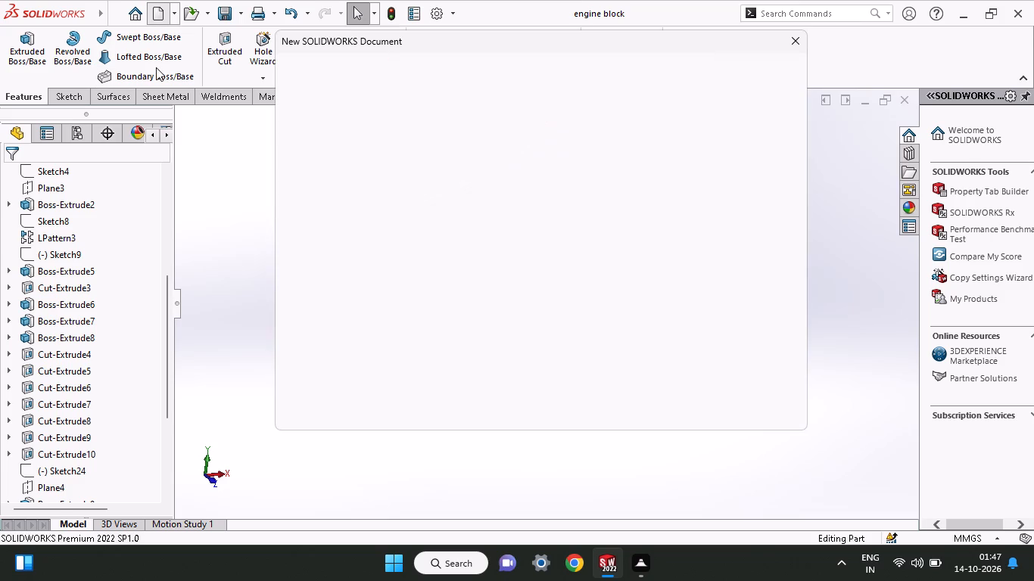
pyautogui.click(374, 209)
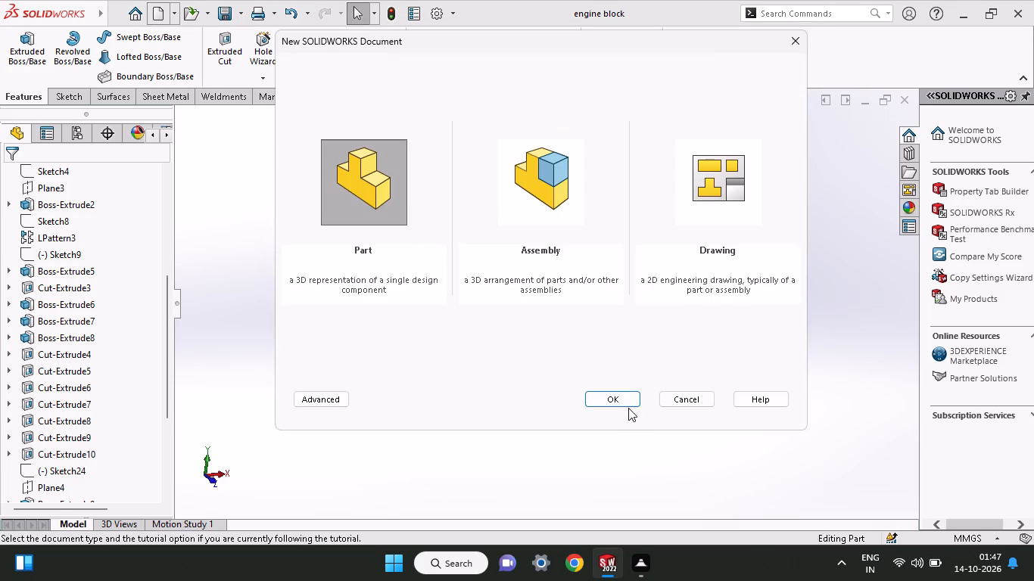
pyautogui.click(628, 399)
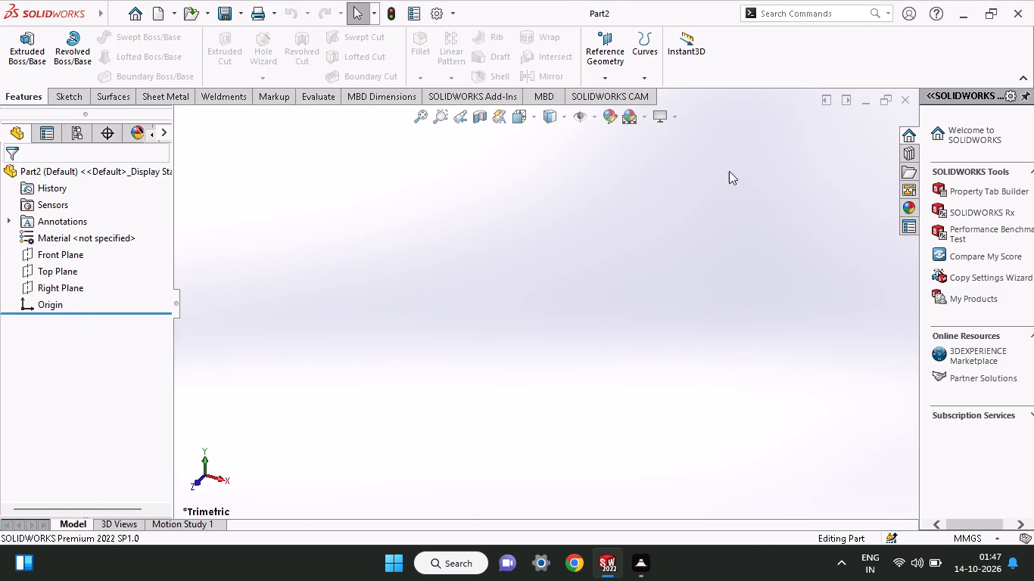
# On the Top Plane, sketch a circle centred on the origin and dimension its diameter to 6 mm.
pyautogui.click(67, 267)
pyautogui.click(82, 246)
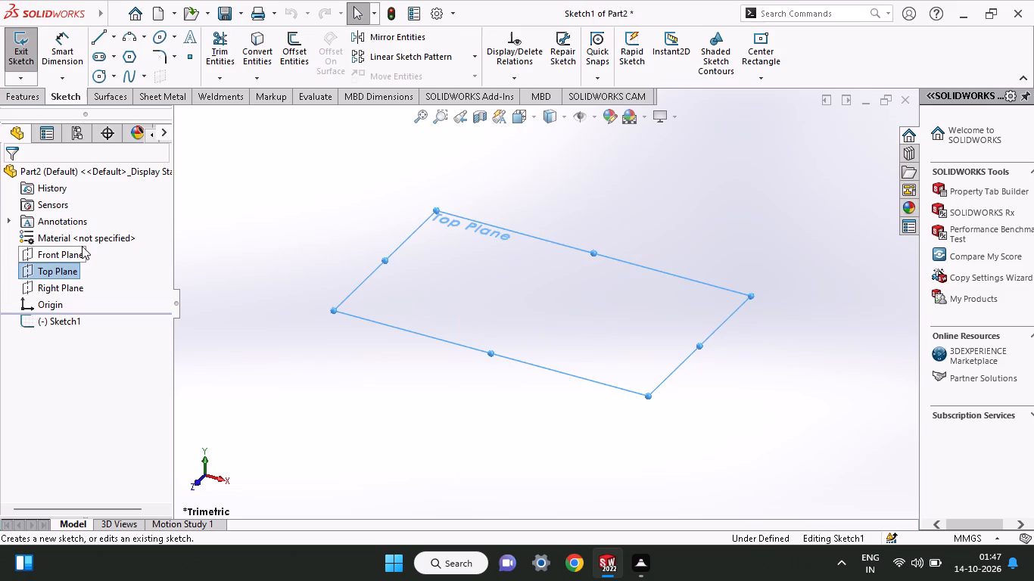
pyautogui.click(106, 77)
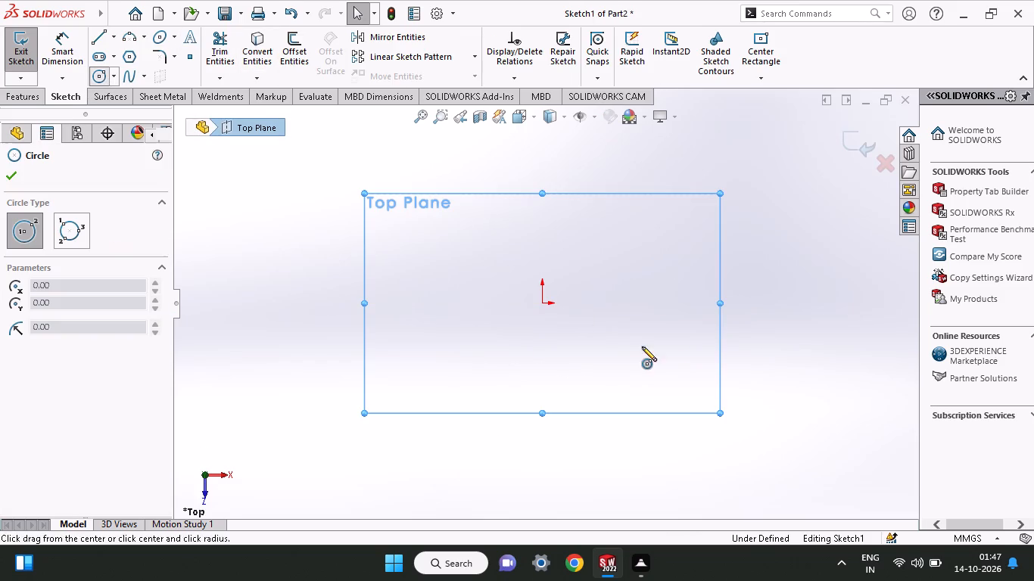
pyautogui.click(541, 303)
pyautogui.click(506, 317)
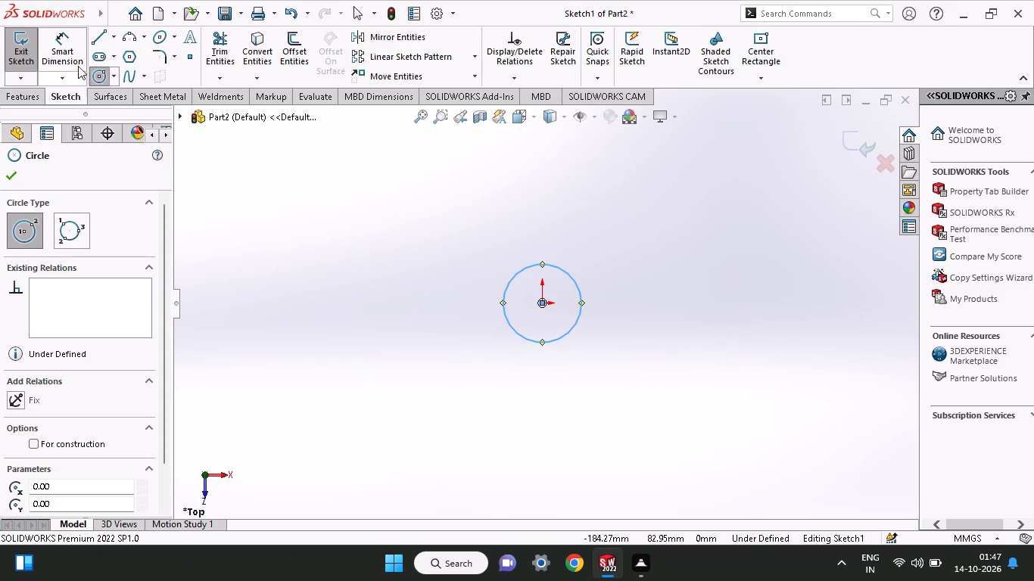
pyautogui.click(70, 51)
pyautogui.click(525, 336)
pyautogui.click(439, 340)
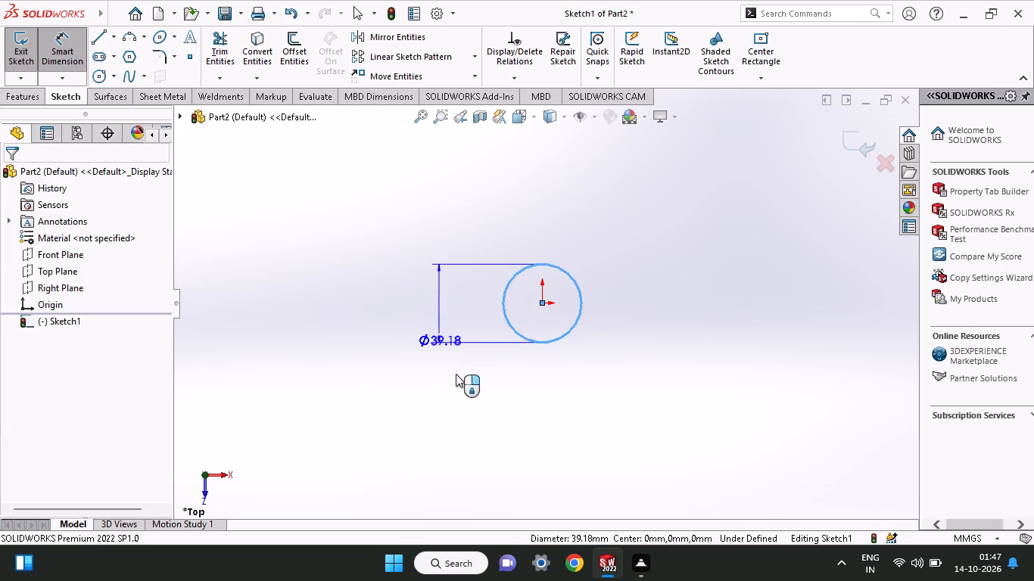
pyautogui.press('6')
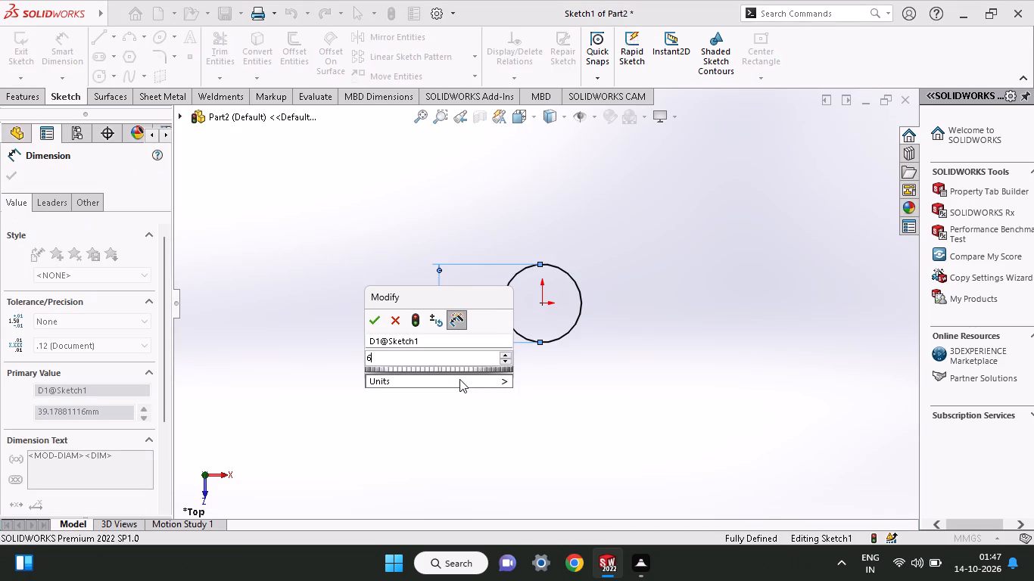
pyautogui.press('Return')
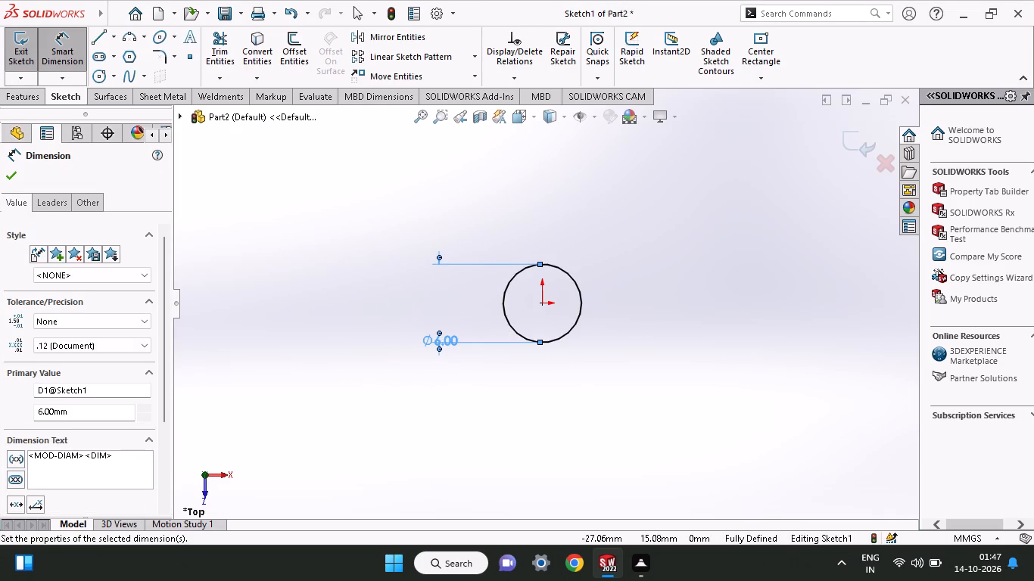
# Extrude the 6 mm circle upward as a Blind boss 3 mm deep to form the head.
pyautogui.click(5, 101)
pyautogui.click(8, 67)
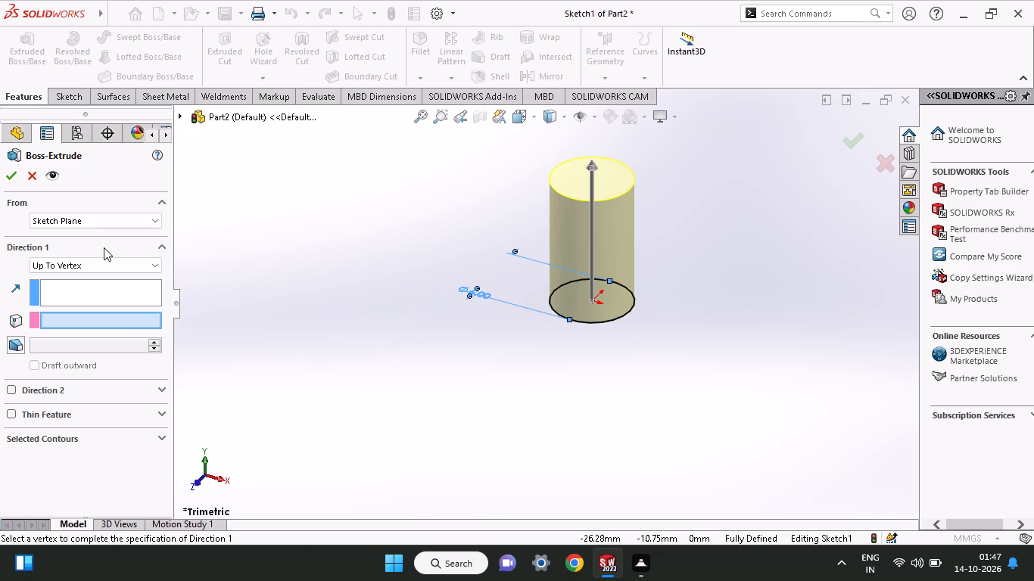
pyautogui.click(80, 259)
pyautogui.click(83, 279)
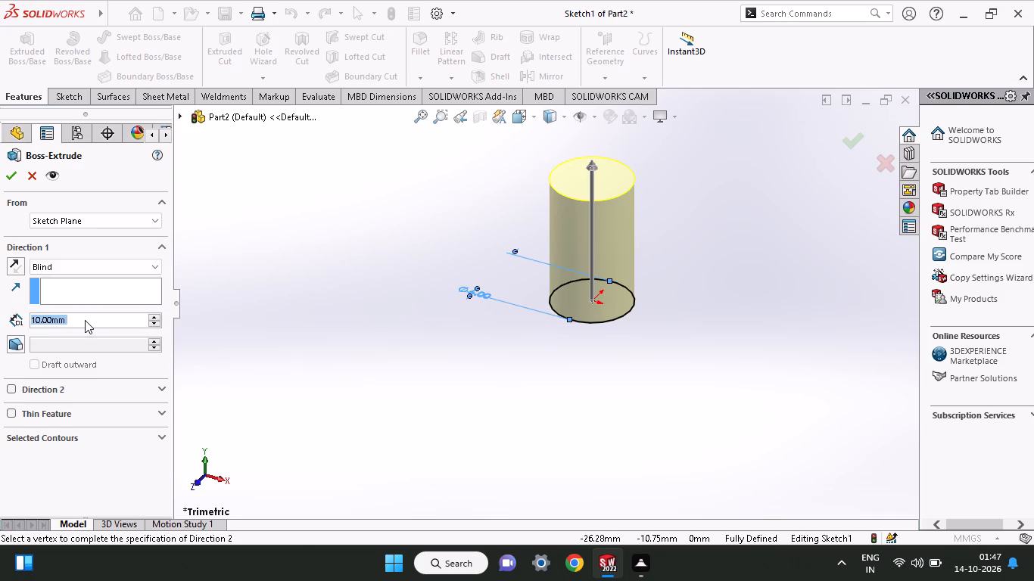
pyautogui.press('3')
pyautogui.press('Return')
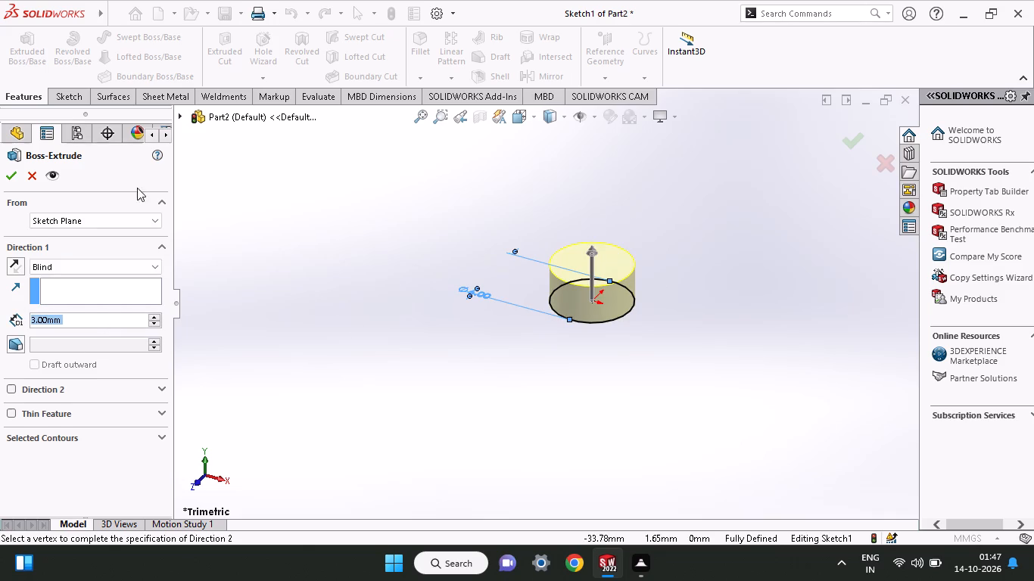
pyautogui.click(11, 183)
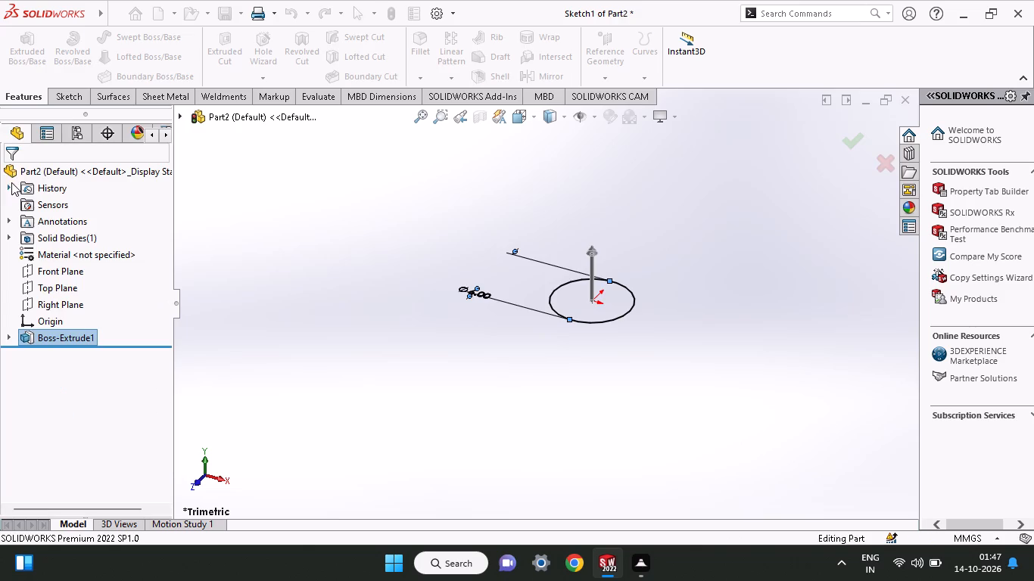
# On the underside of the disc, sketch a circle centred on the origin and dimension its diameter to 3 mm.
pyautogui.moveTo(542, 321); pyautogui.dragTo(542, 239, button='middle')
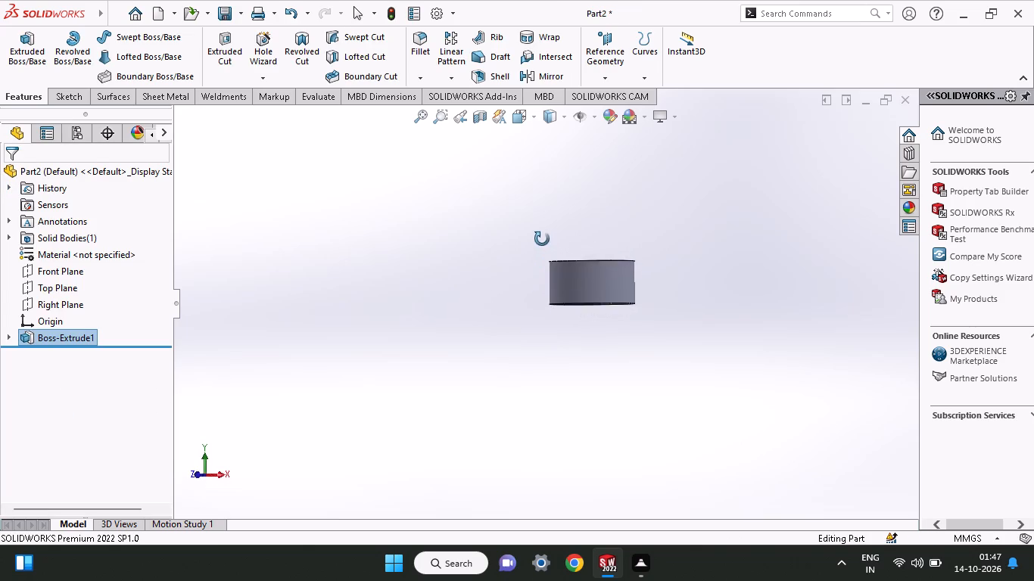
pyautogui.moveTo(542, 239); pyautogui.dragTo(547, 189, button='middle')
pyautogui.click(592, 307)
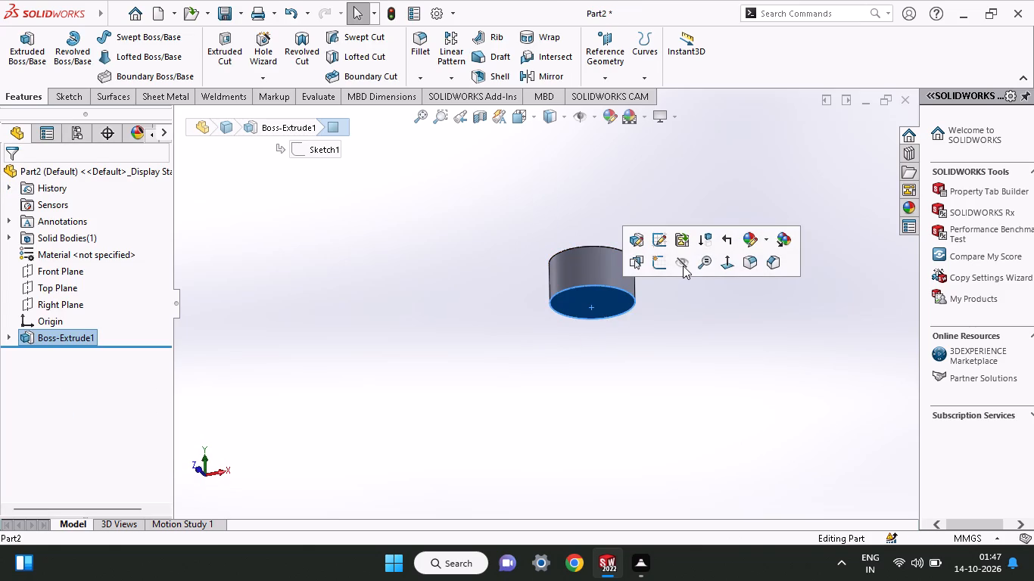
pyautogui.click(652, 269)
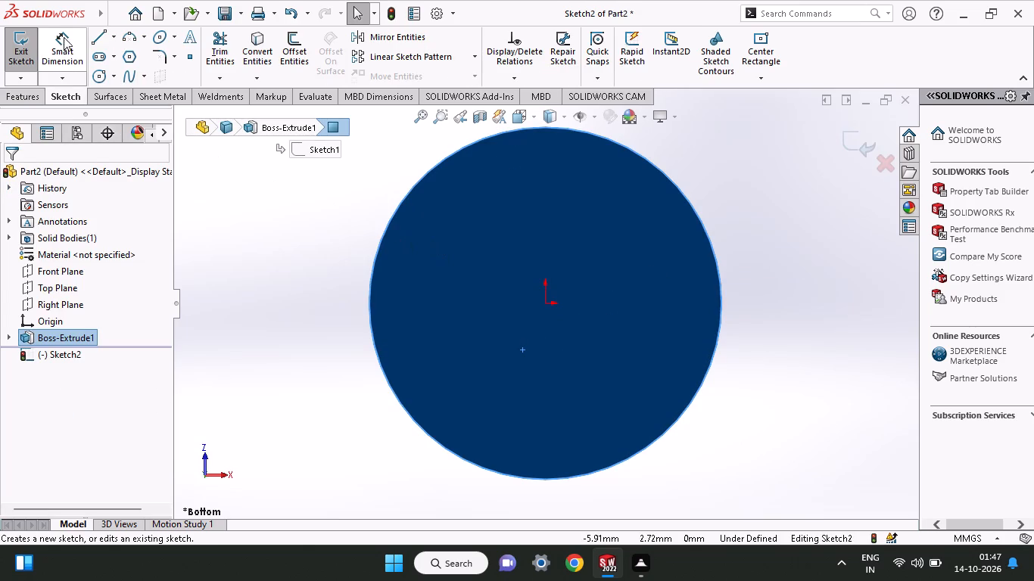
pyautogui.click(96, 81)
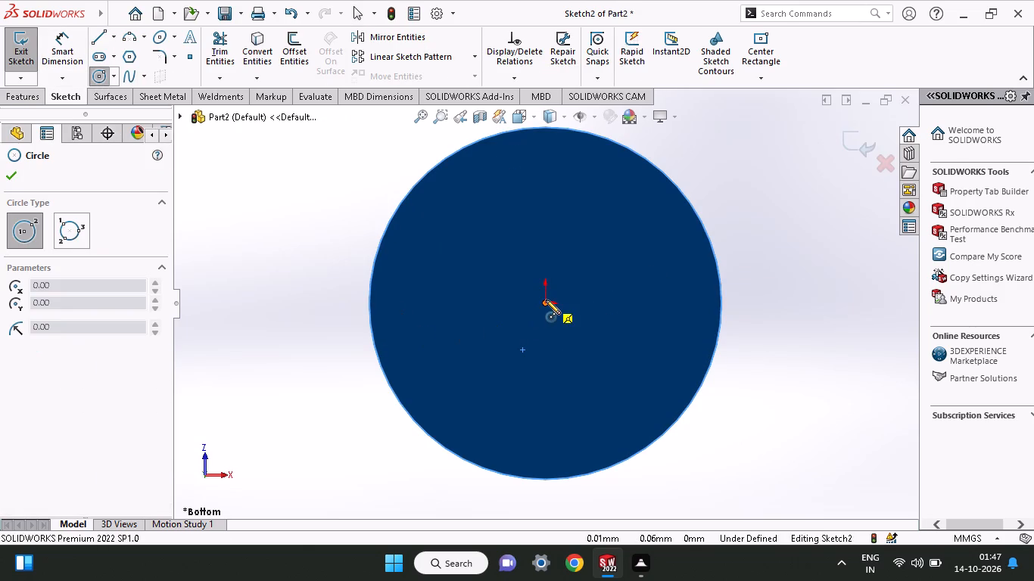
pyautogui.click(544, 301)
pyautogui.click(613, 365)
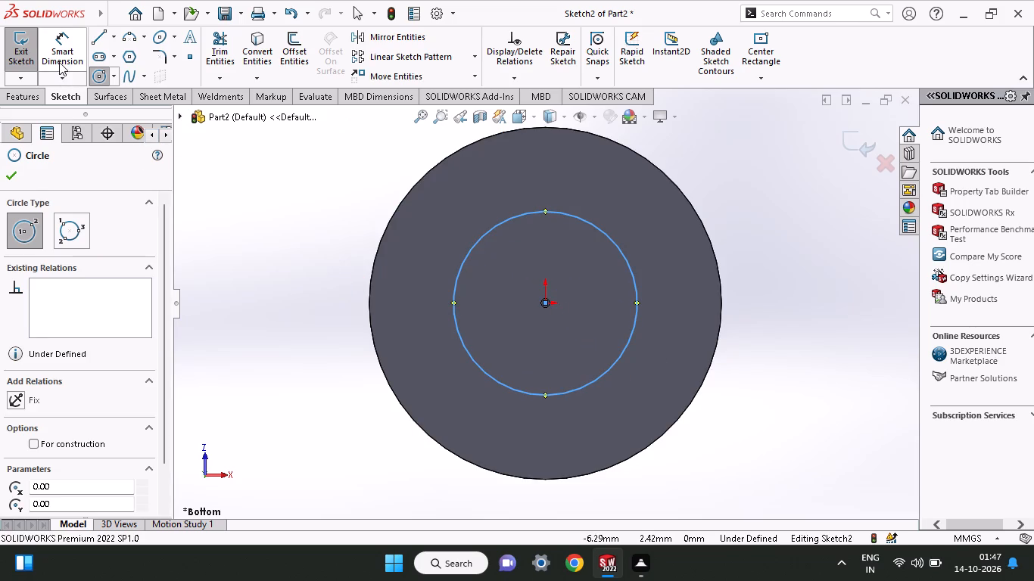
pyautogui.click(59, 59)
pyautogui.click(456, 292)
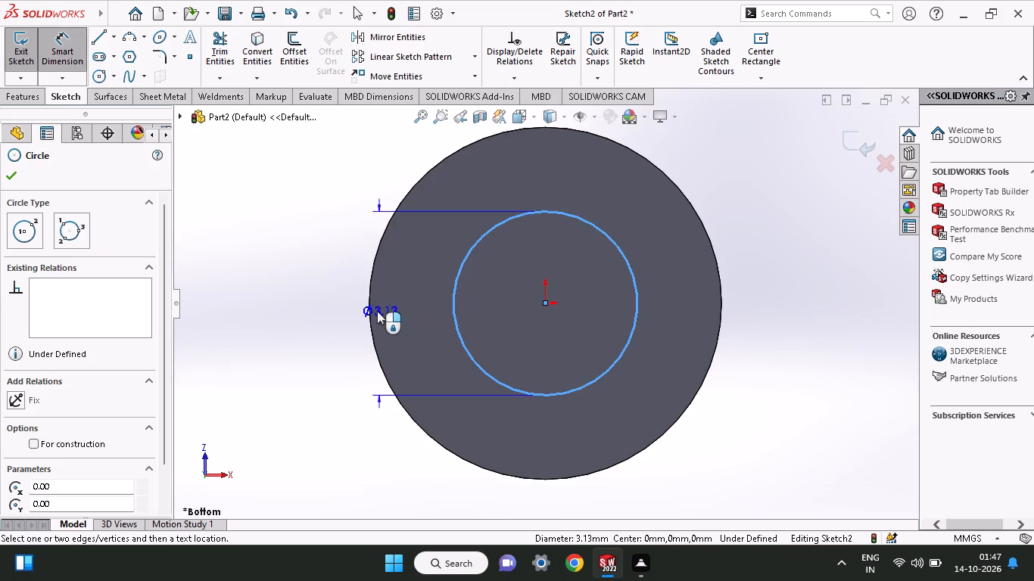
pyautogui.click(335, 321)
pyautogui.press('3')
pyautogui.press('Return')
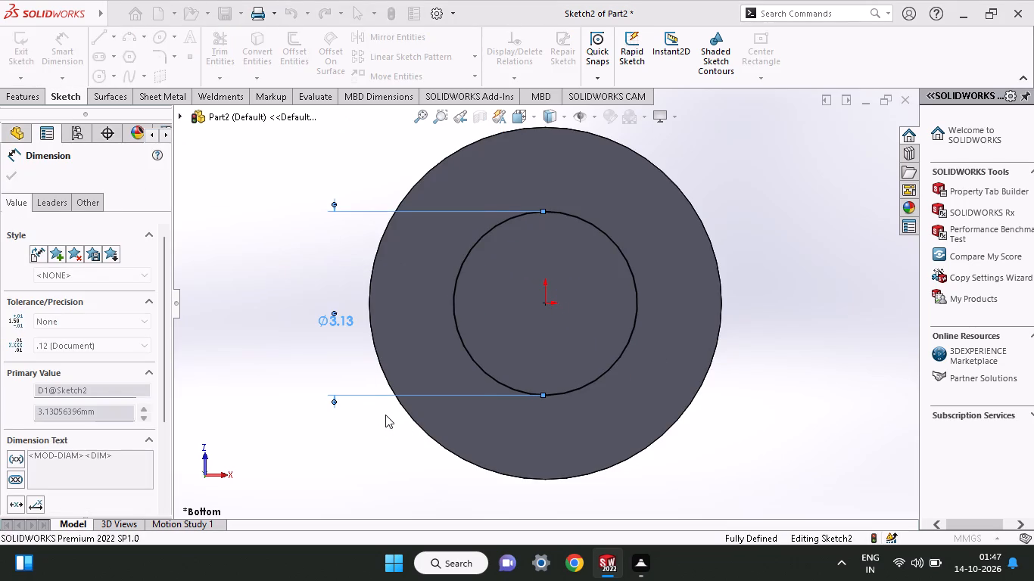
# Extrude the 3 mm circle downward as a Blind boss 7 mm deep, merged with the head, to form the shank.
pyautogui.click(14, 96)
pyautogui.click(22, 64)
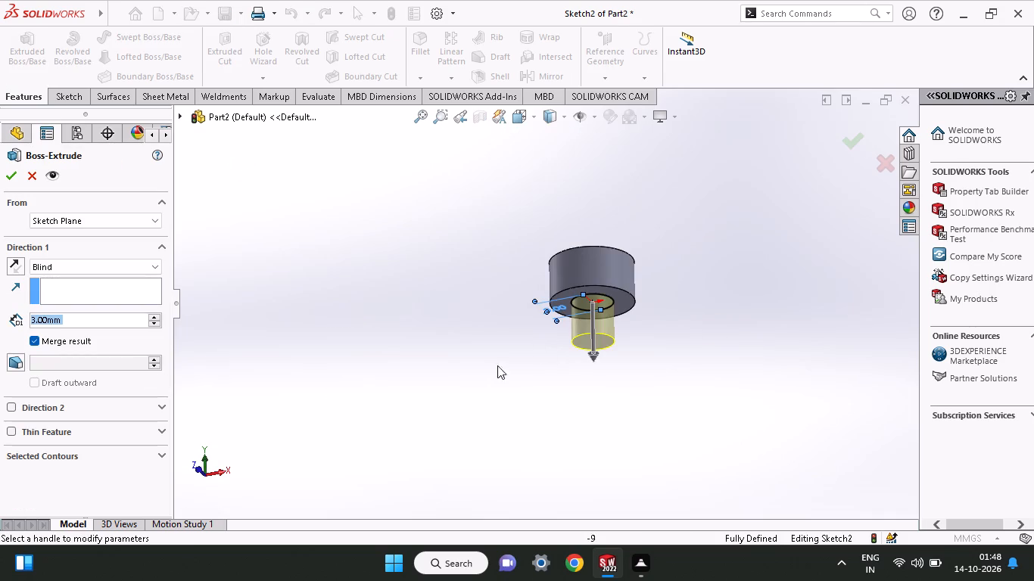
pyautogui.press('7')
pyautogui.press('Return')
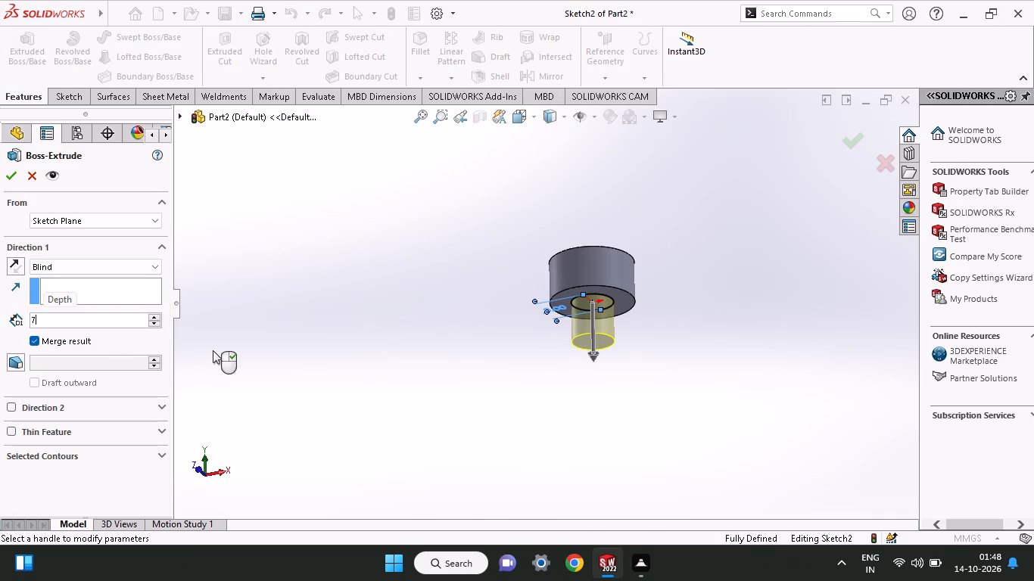
pyautogui.click(11, 182)
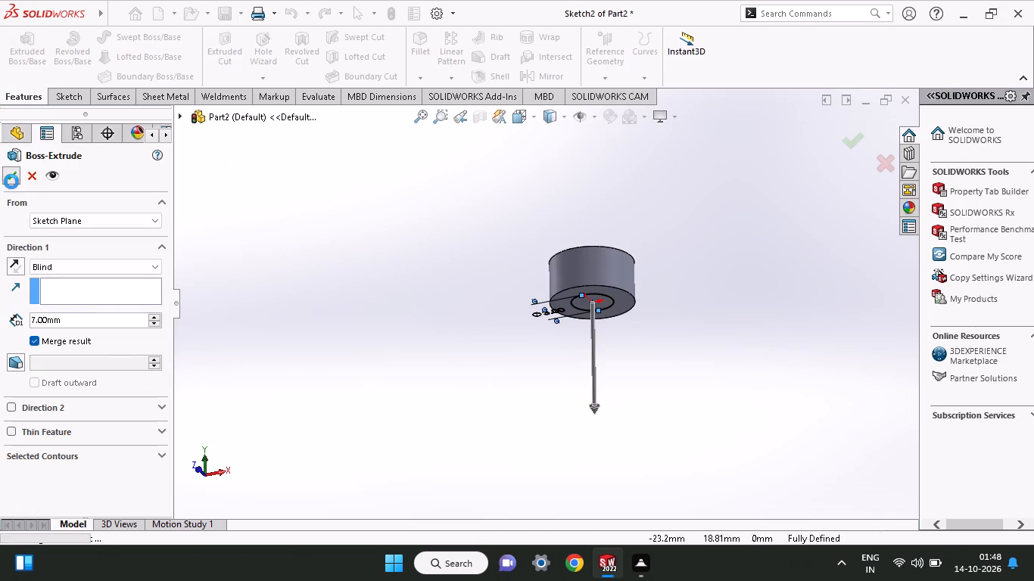
pyautogui.moveTo(370, 211); pyautogui.dragTo(350, 319, button='middle')
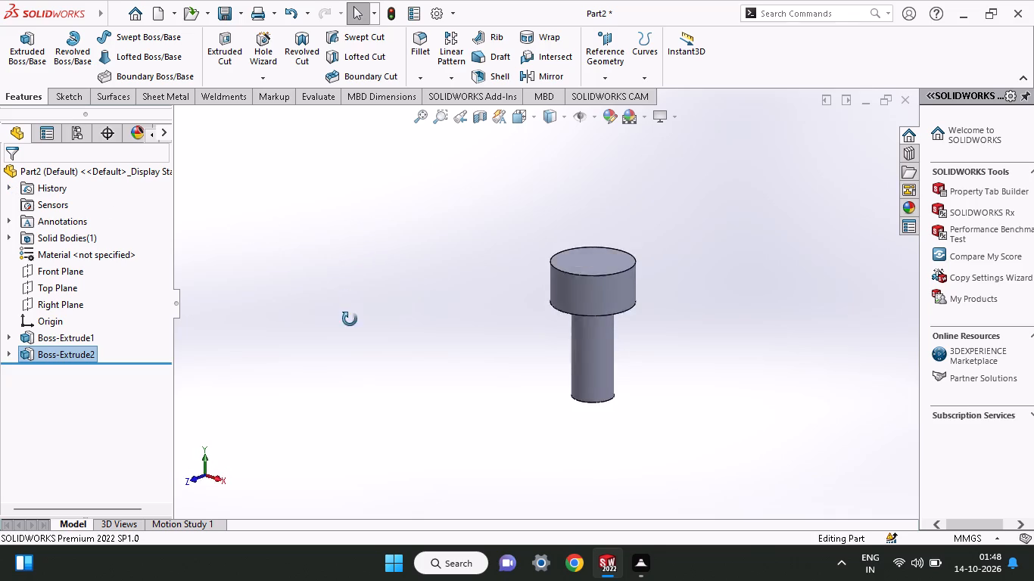
pyautogui.moveTo(350, 319); pyautogui.dragTo(347, 308, button='middle')
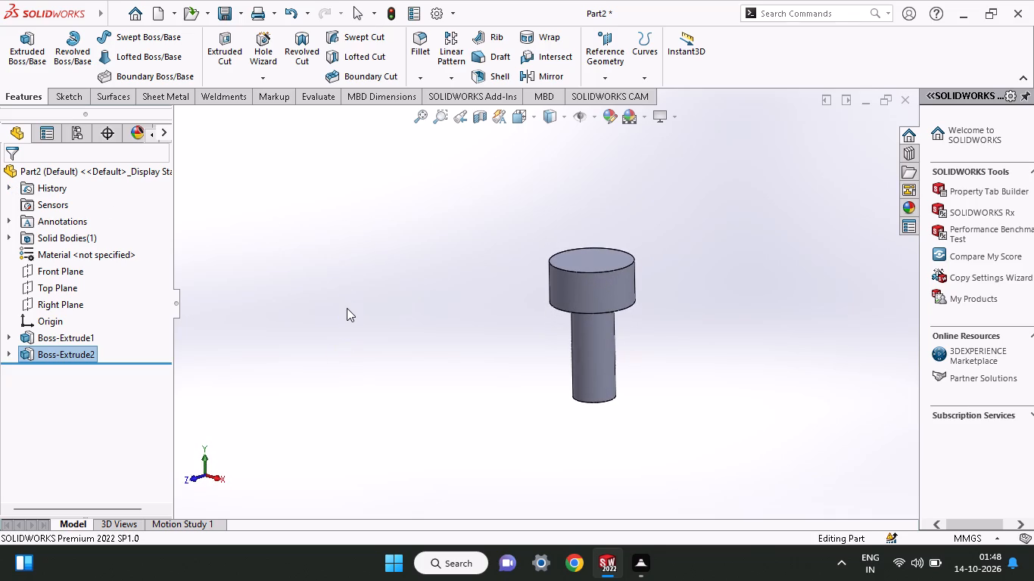
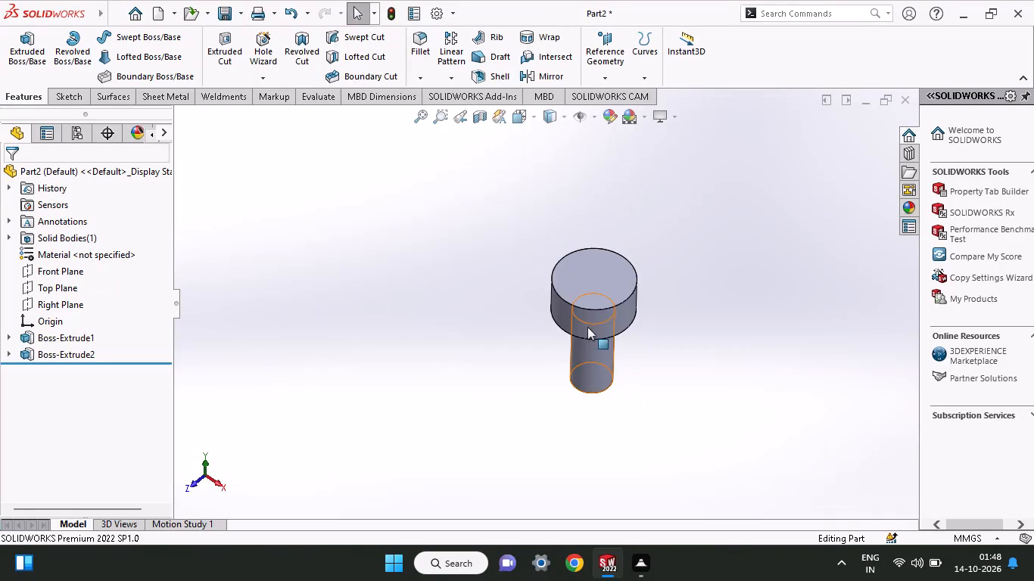
# On the head's top face, sketch a six-sided inscribed-circle polygon centred on the origin and dimension it 4 mm between two alternate vertices.
pyautogui.click(588, 277)
pyautogui.click(651, 231)
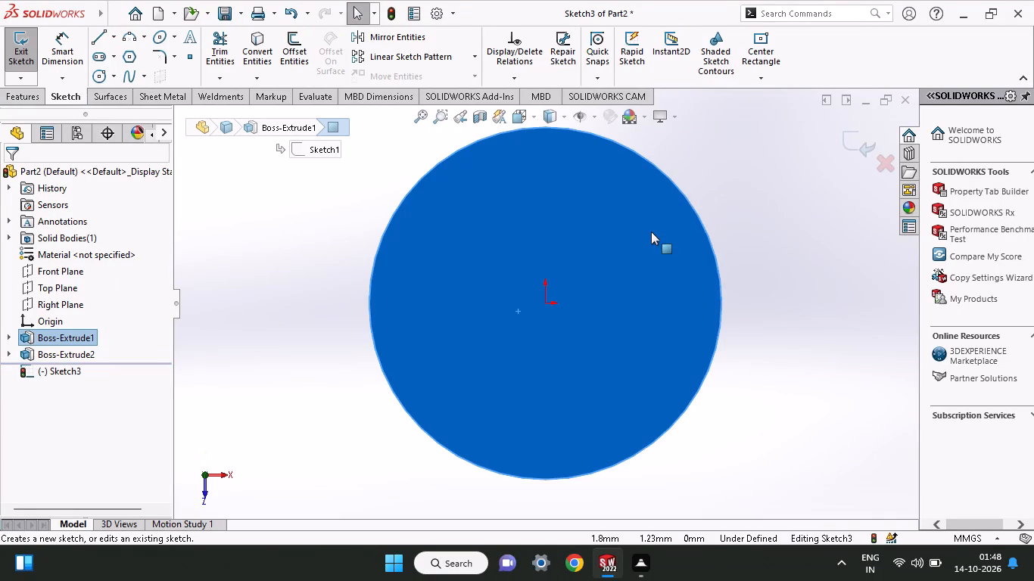
pyautogui.click(128, 52)
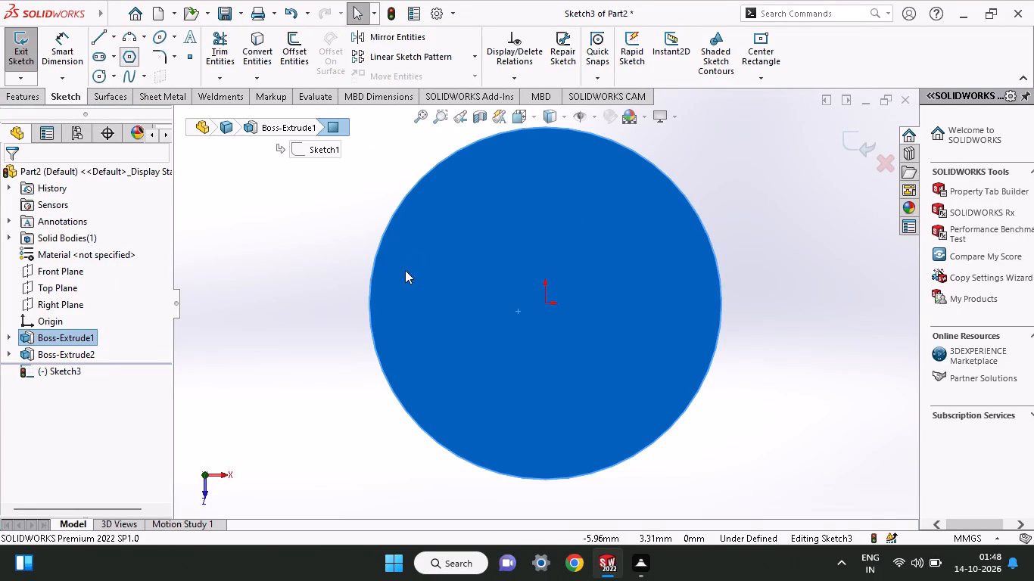
pyautogui.click(547, 304)
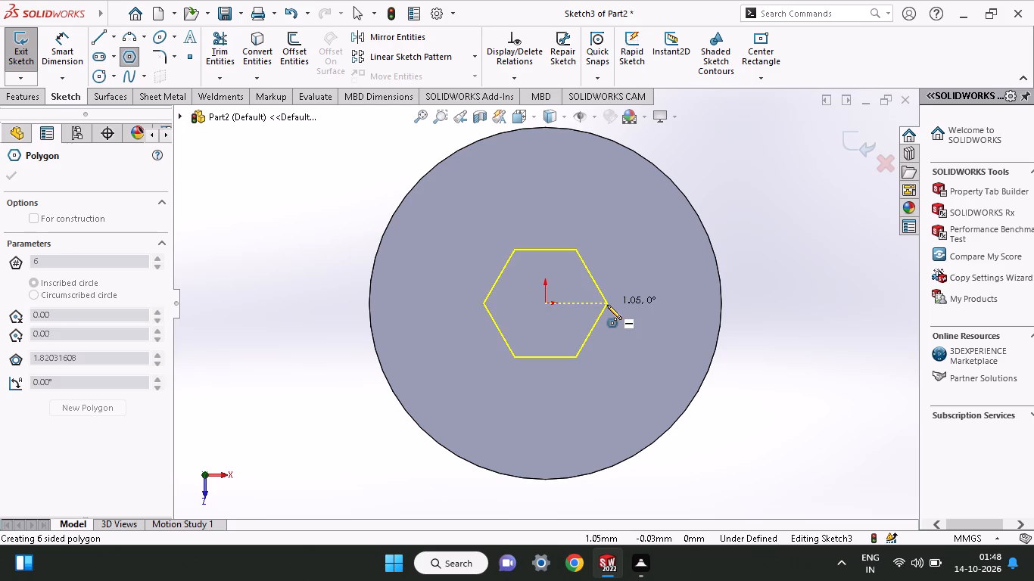
pyautogui.click(607, 305)
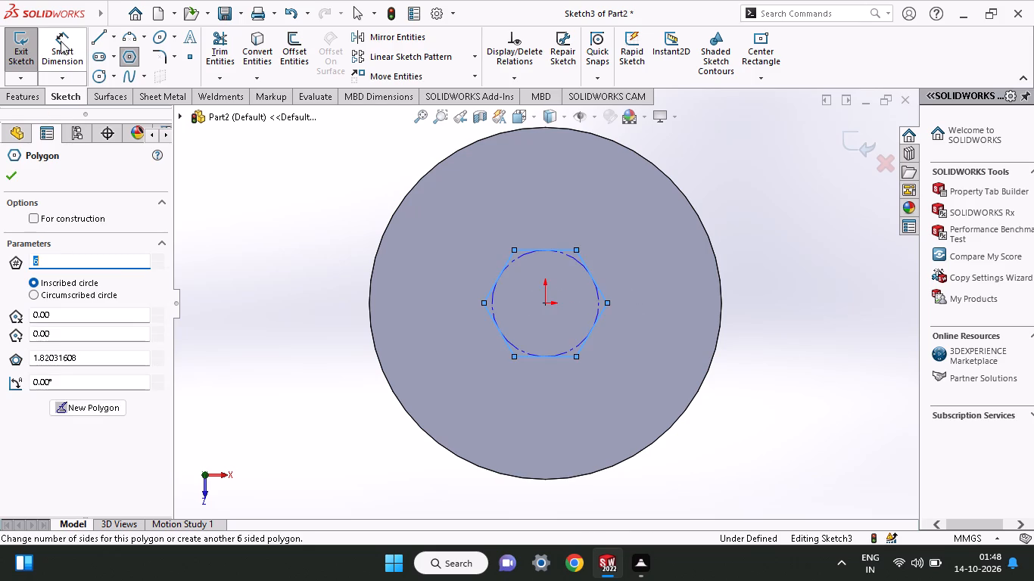
pyautogui.click(61, 41)
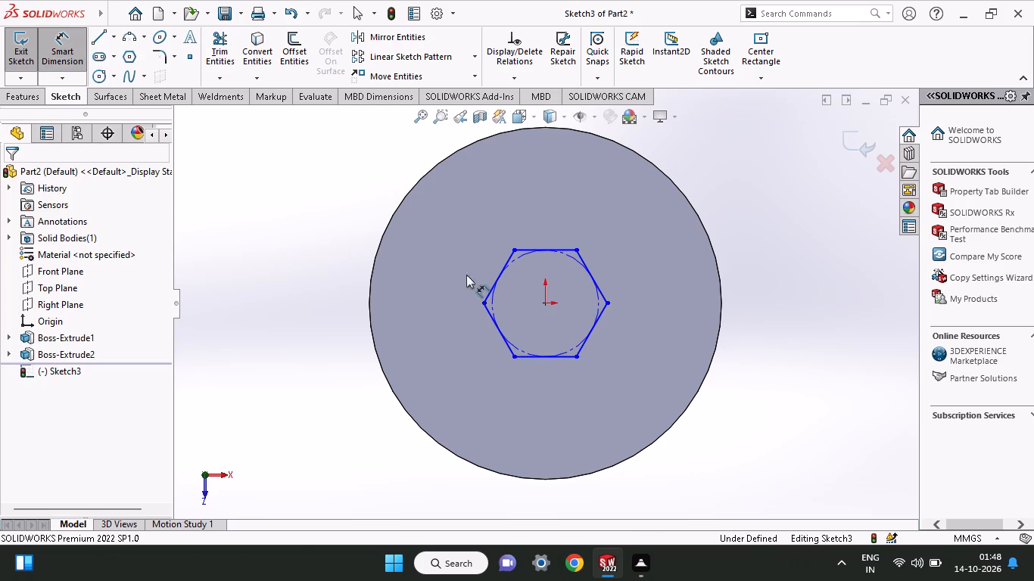
pyautogui.click(515, 361)
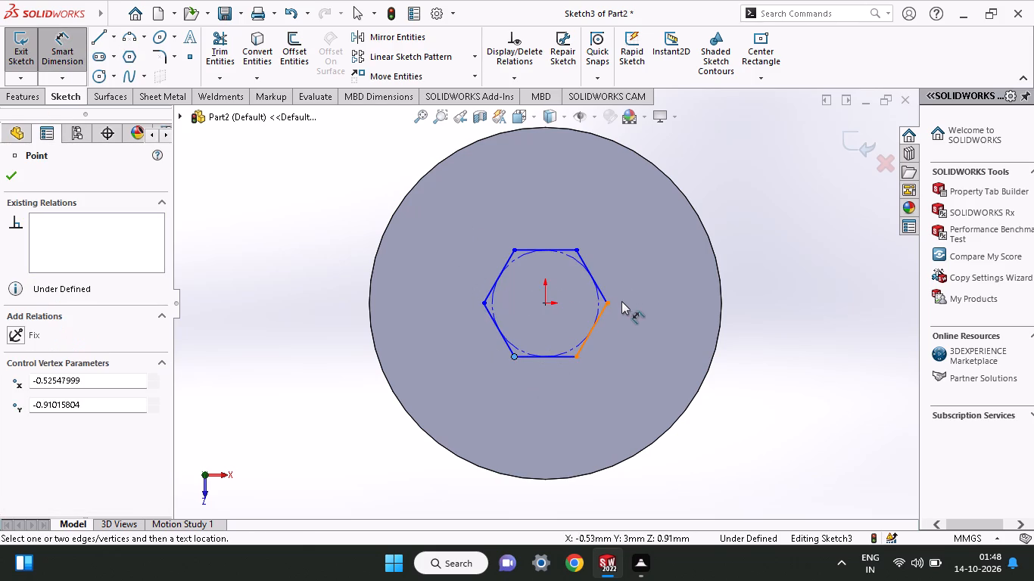
pyautogui.click(607, 304)
pyautogui.click(612, 371)
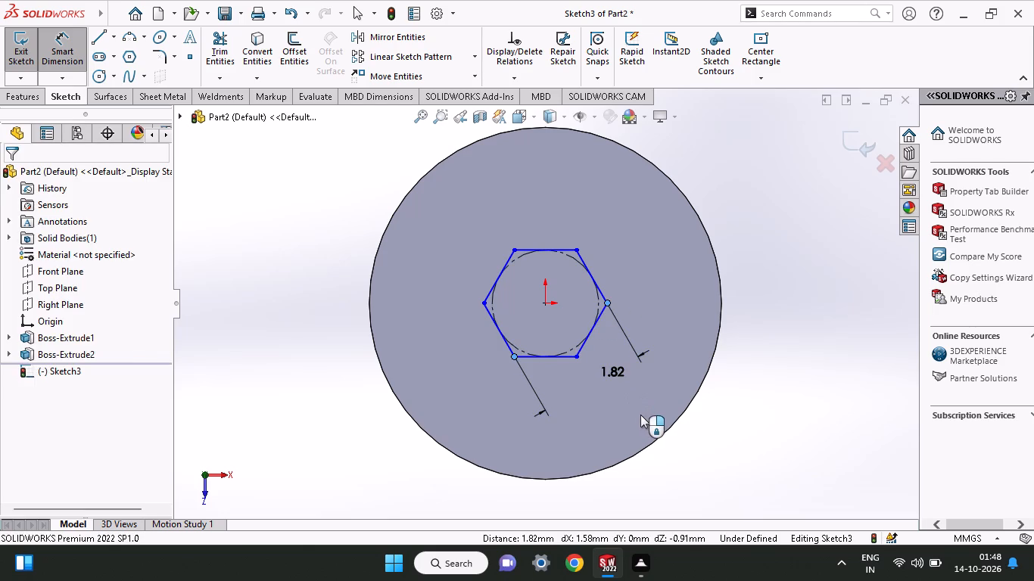
pyautogui.press('4')
pyautogui.press('Return')
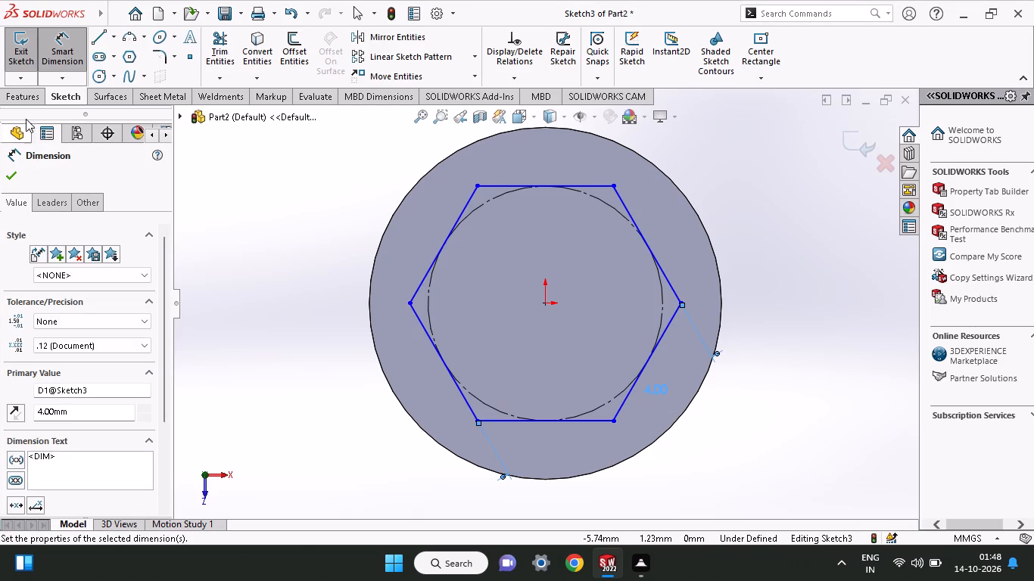
# Cut the hexagon into the head as a Blind Extruded Cut 2 mm deep to form the socket.
pyautogui.click(24, 98)
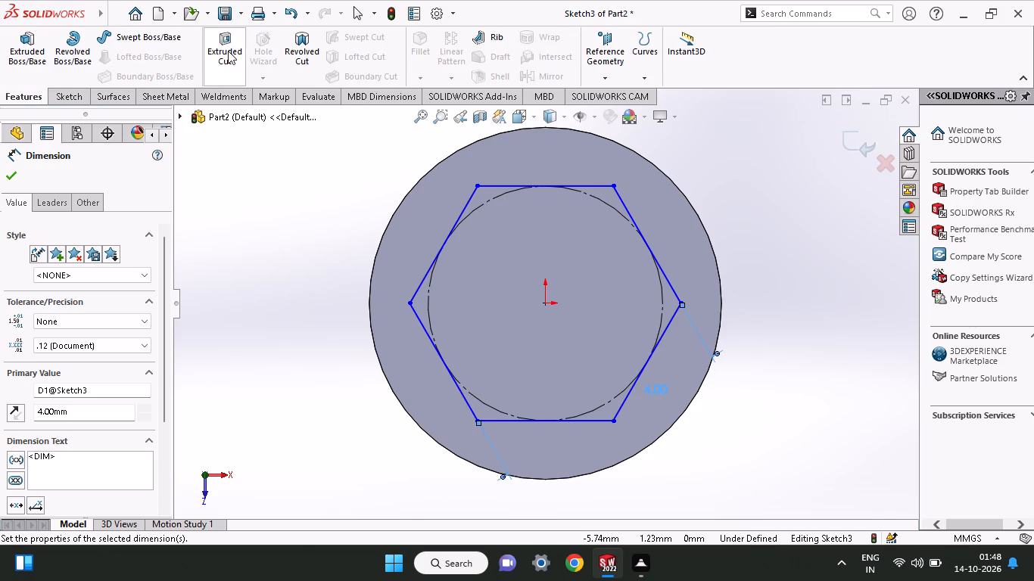
pyautogui.click(228, 51)
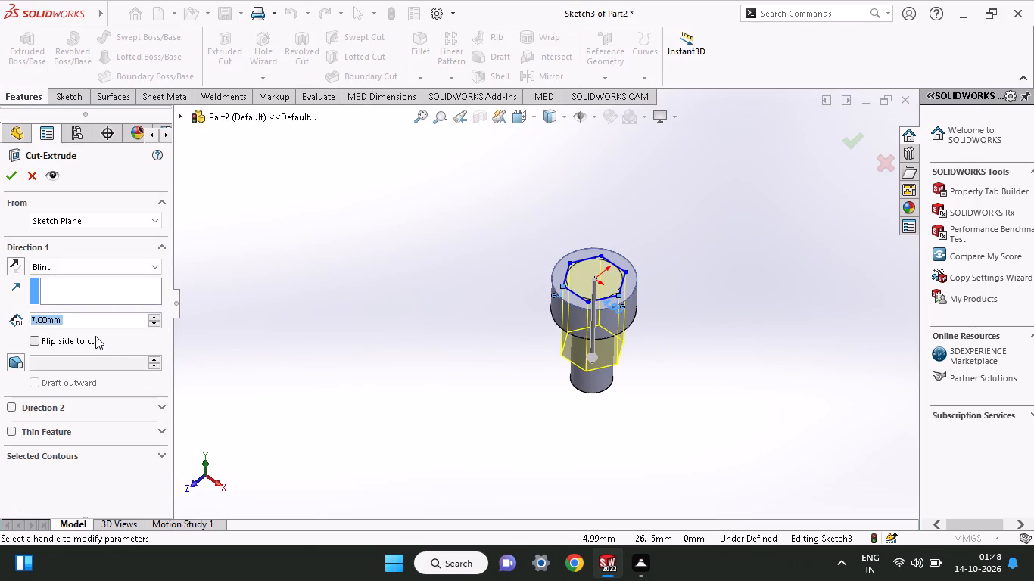
pyautogui.press('2')
pyautogui.press('Return')
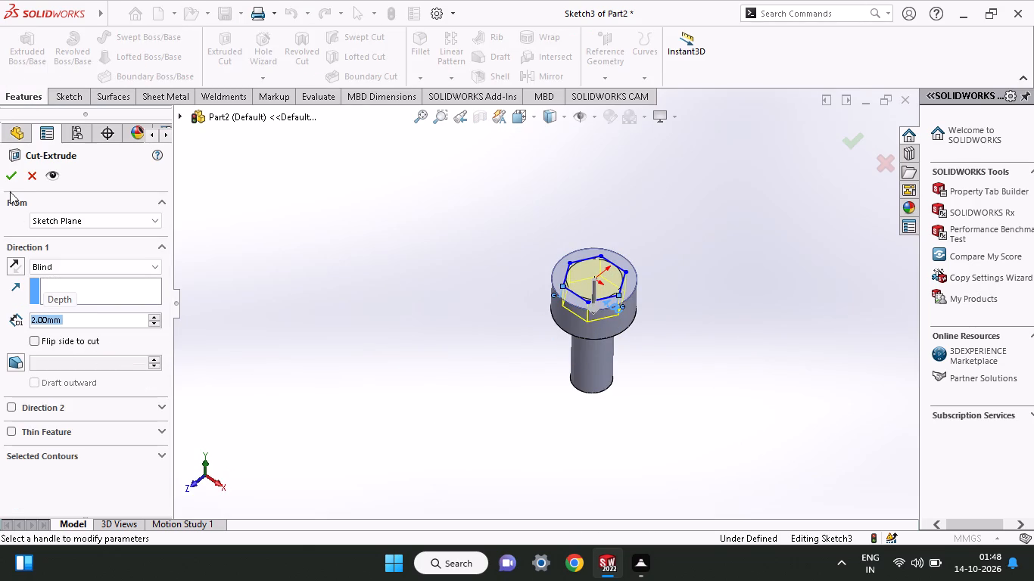
pyautogui.click(10, 171)
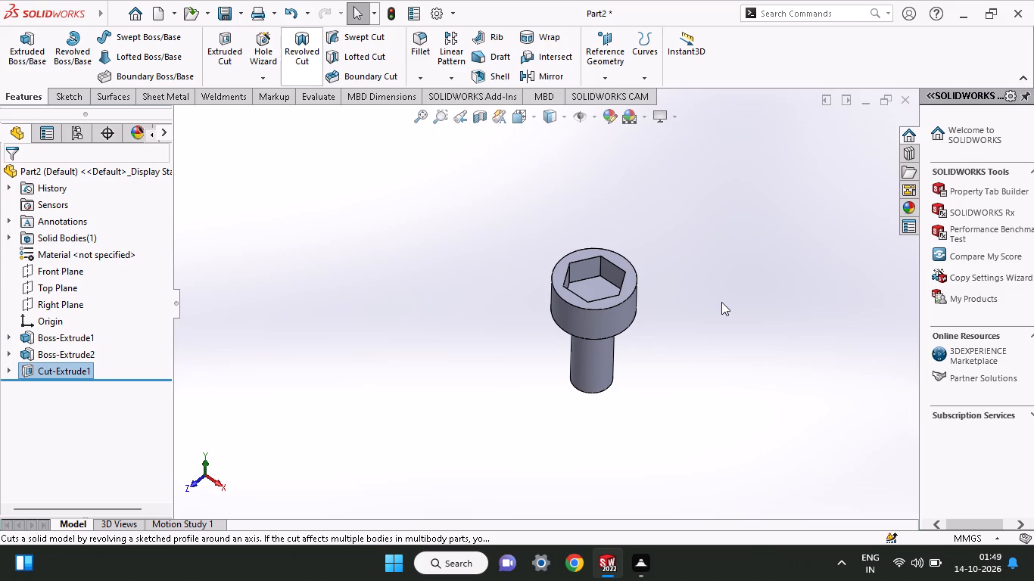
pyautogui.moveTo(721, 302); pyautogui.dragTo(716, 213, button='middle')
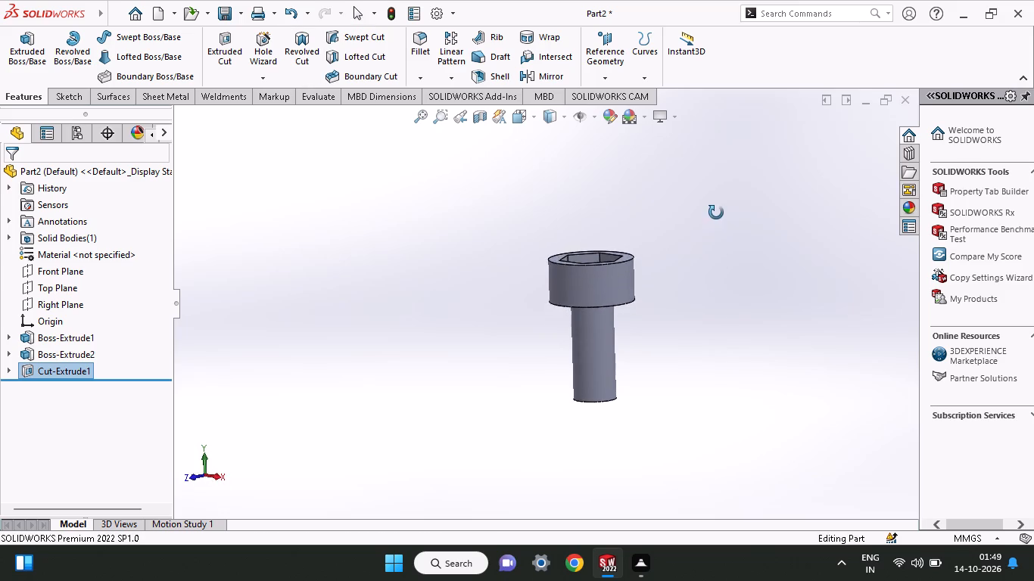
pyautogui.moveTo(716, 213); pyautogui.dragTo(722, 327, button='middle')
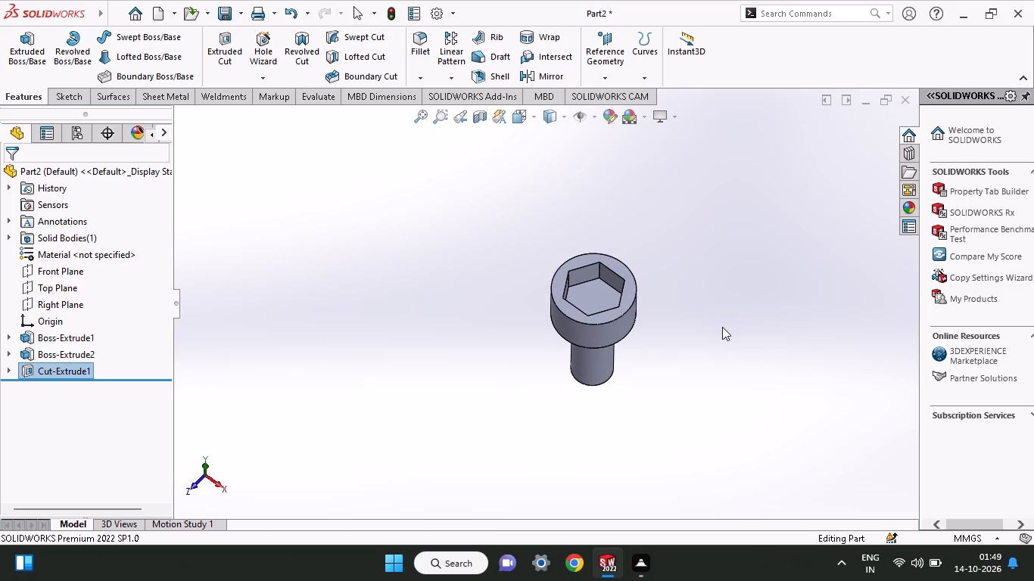
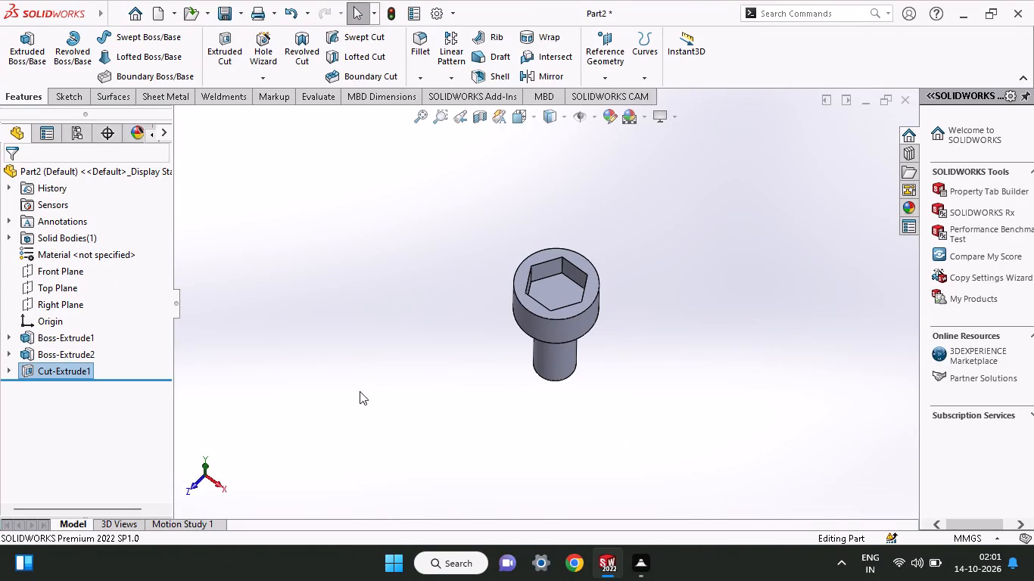
# Save the screw part in the Documents folder under the name "engine blower engine cover".
pyautogui.middleClick(640, 346)
pyautogui.moveTo(238, 11); pyautogui.dragTo(245, 11)
pyautogui.click(245, 53)
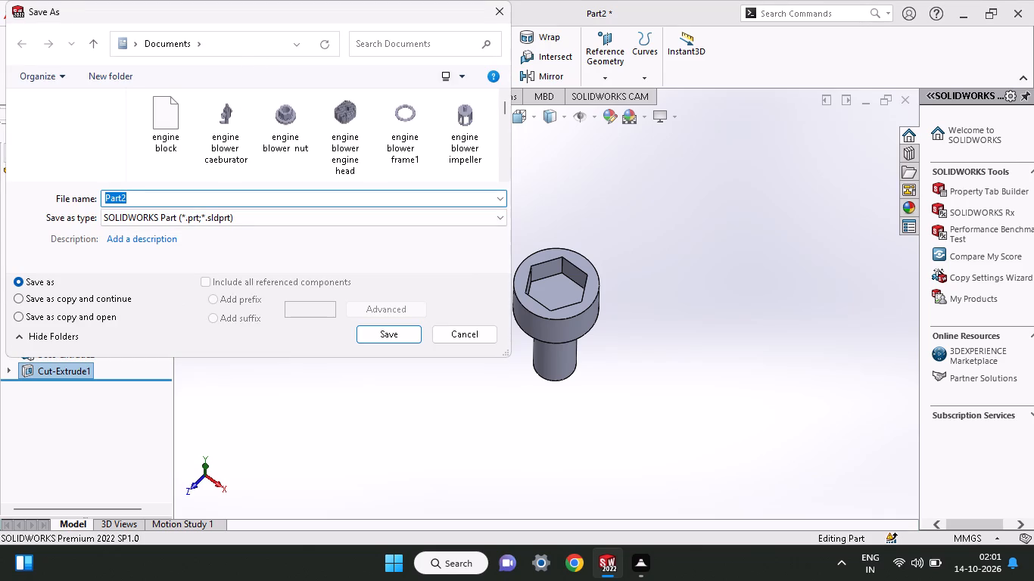
pyautogui.press('BackSpace')
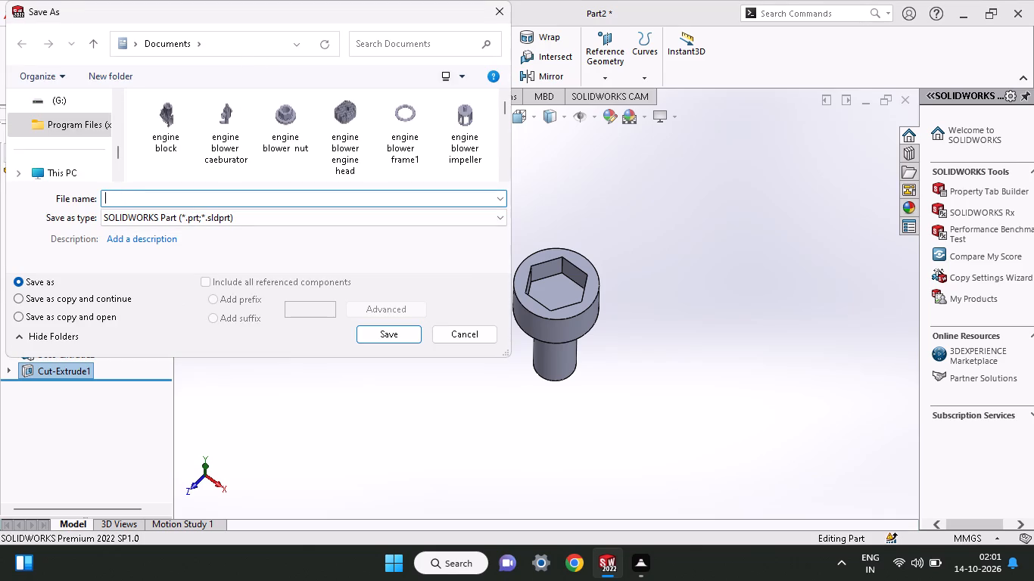
pyautogui.press('e')
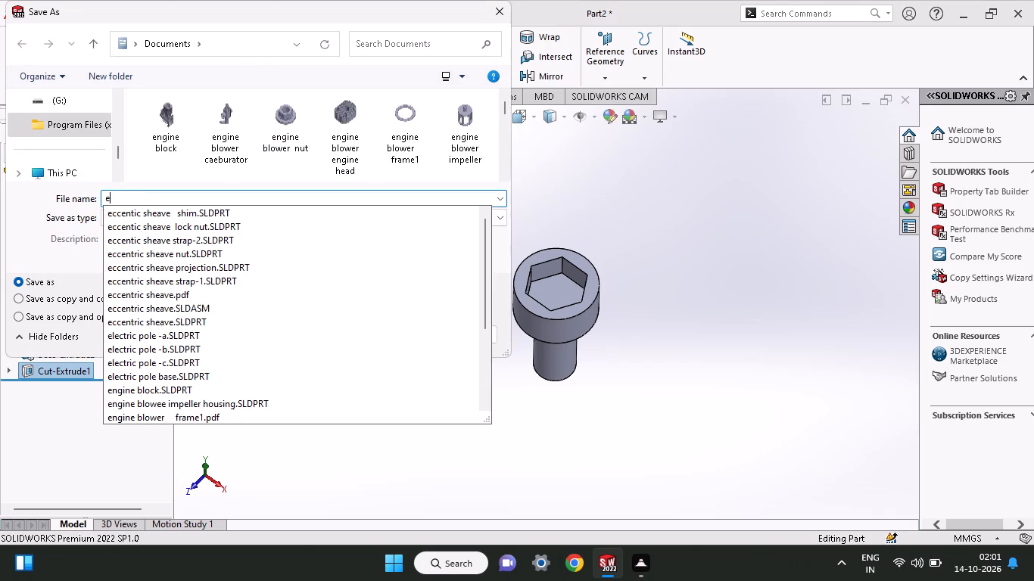
pyautogui.write('ngin')
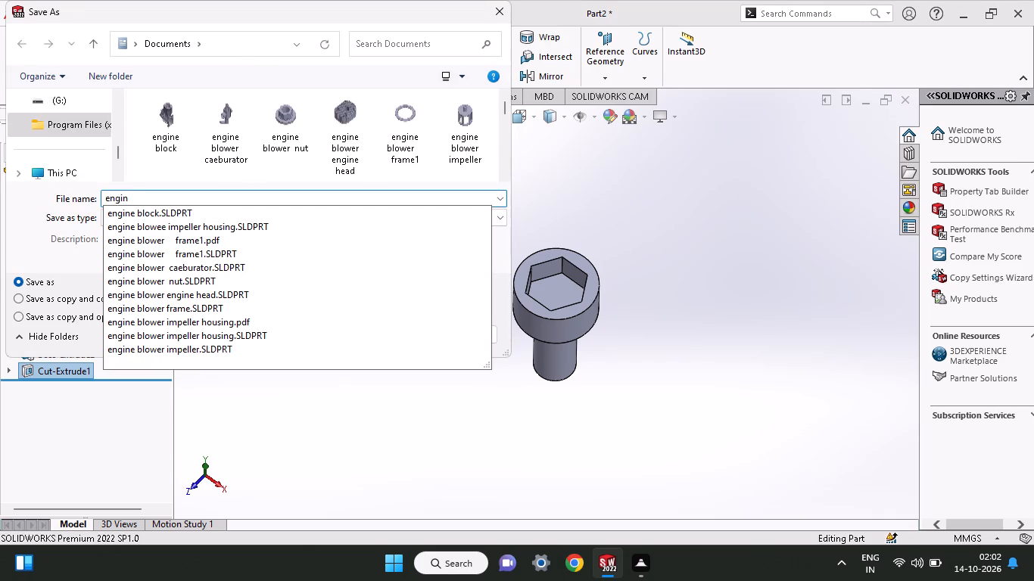
pyautogui.click(188, 238)
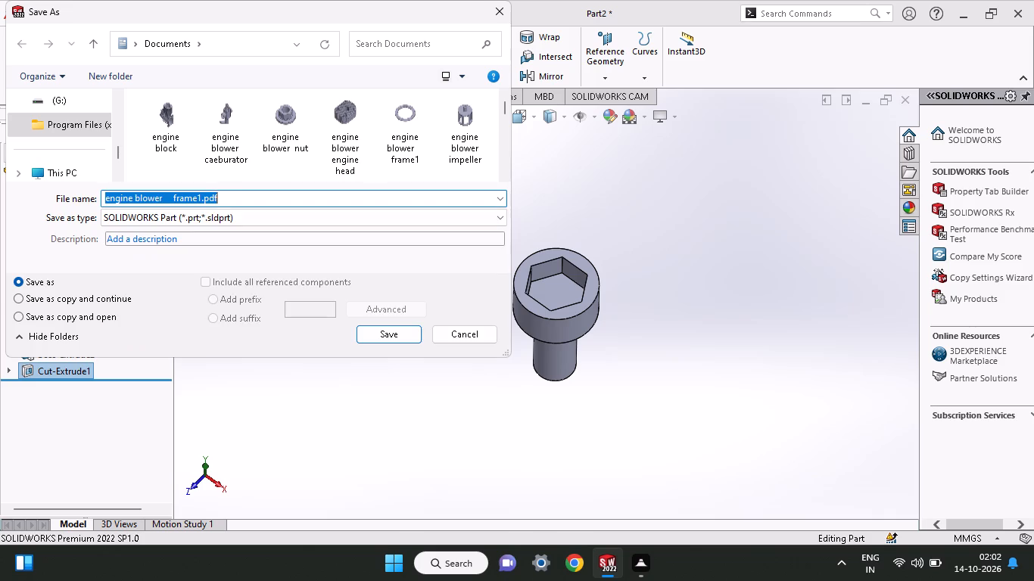
pyautogui.press('BackSpace')
pyautogui.write('engine')
pyautogui.press('space')
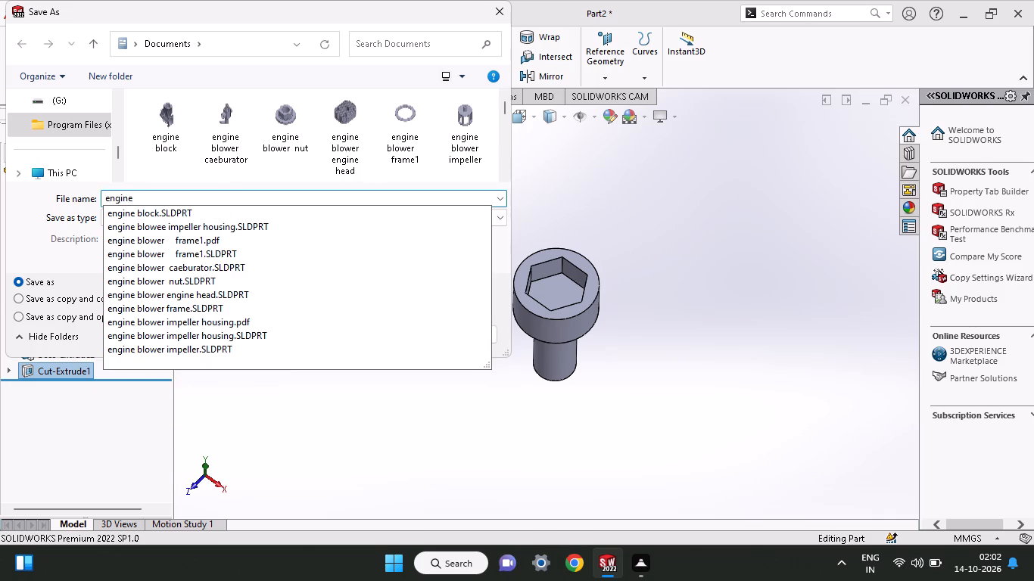
pyautogui.write('blower')
pyautogui.press('space')
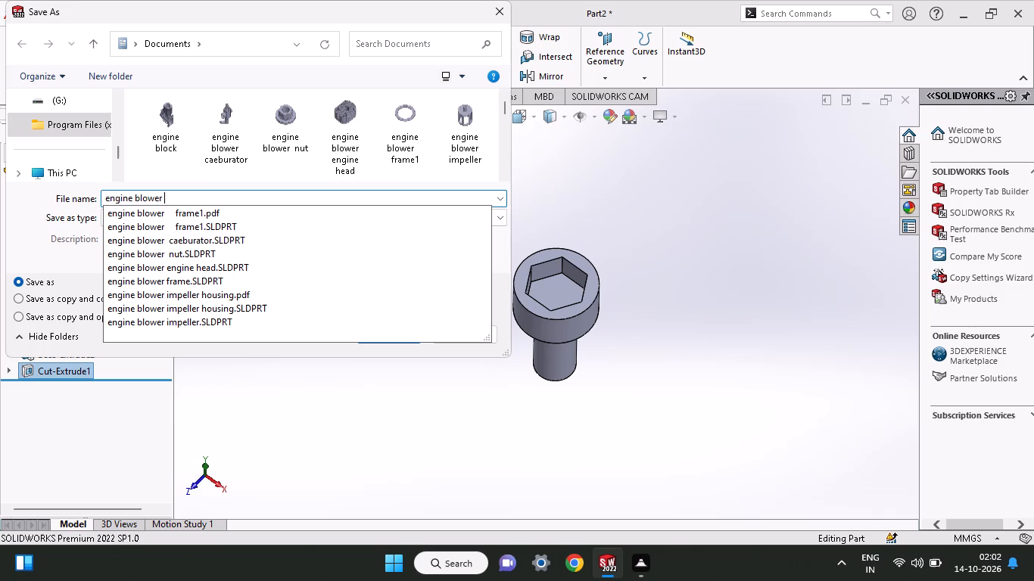
pyautogui.write('engine covw')
pyautogui.press('BackSpace')
pyautogui.write('er')
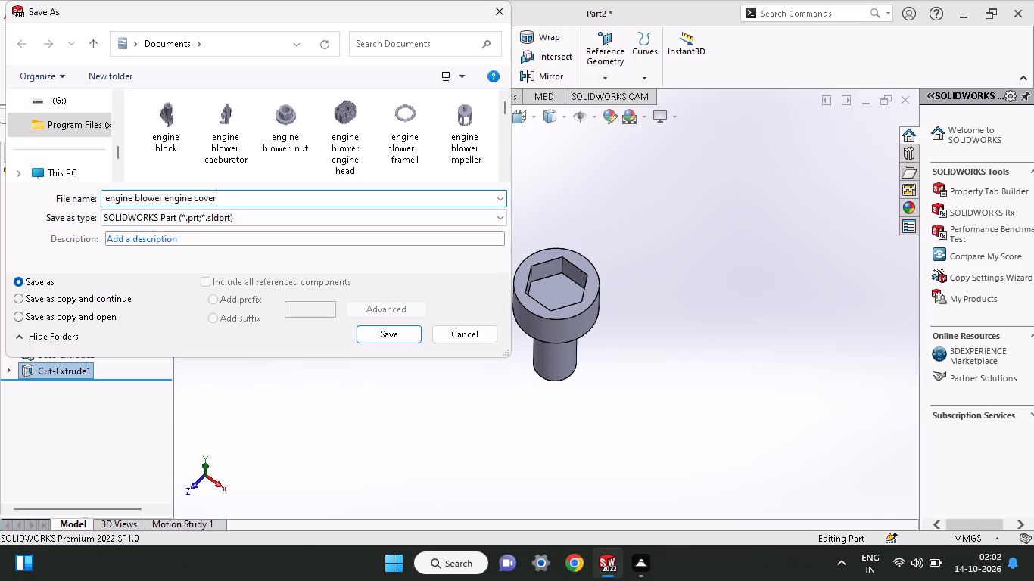
pyautogui.click(402, 332)
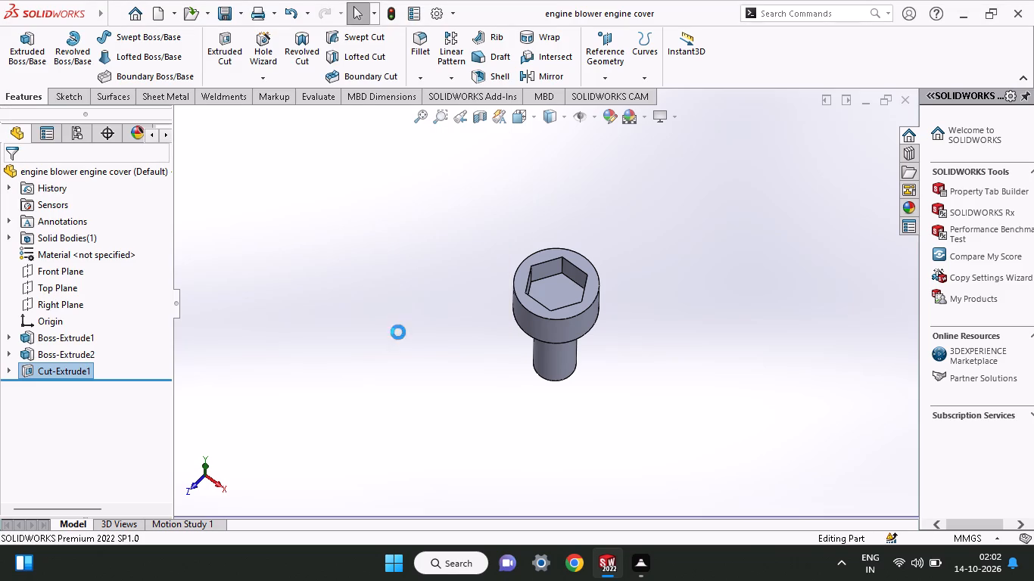
# Save the part again under a new name, "engine blower bolt", in the Documents folder.
pyautogui.click(239, 15)
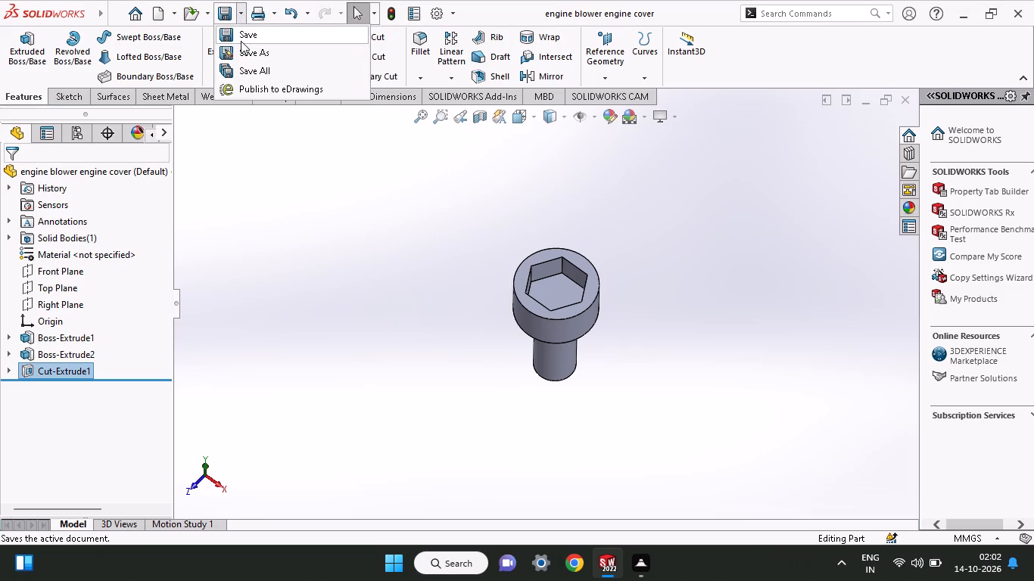
pyautogui.click(241, 47)
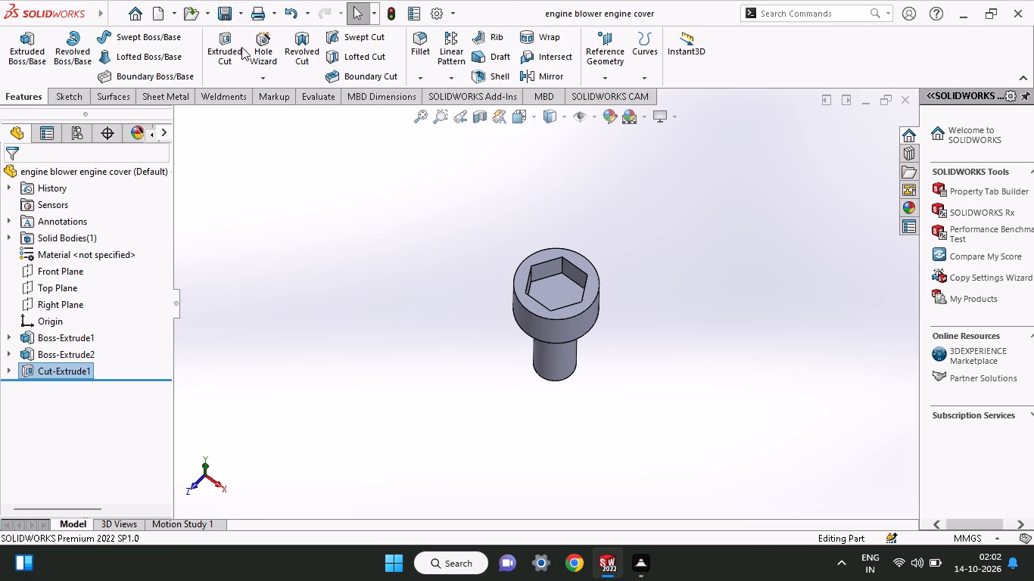
pyautogui.click(244, 201)
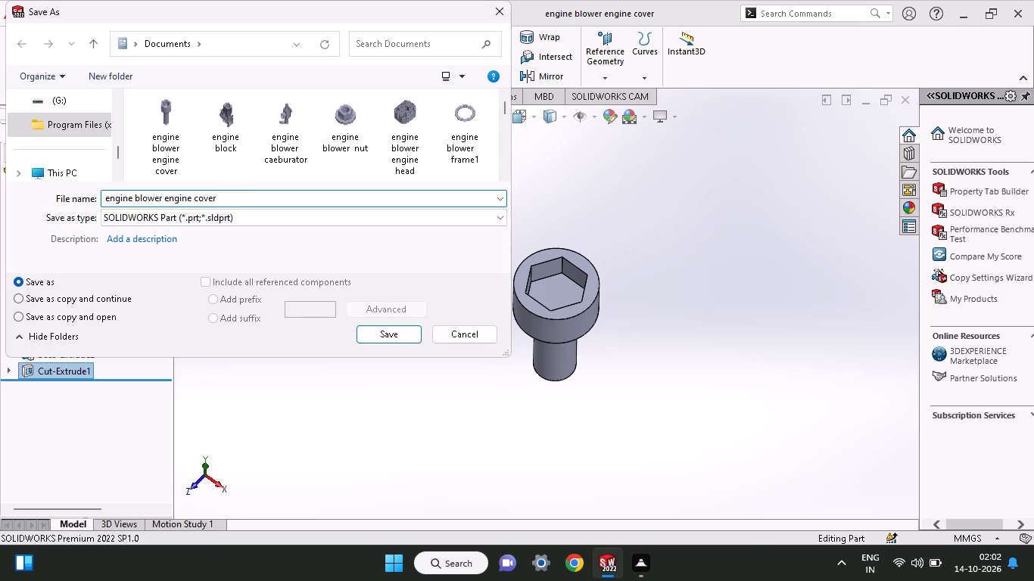
pyautogui.press('BackSpace')
pyautogui.press('BackSpace')
pyautogui.press('BackSpace')
pyautogui.press('BackSpace')
pyautogui.press('BackSpace')
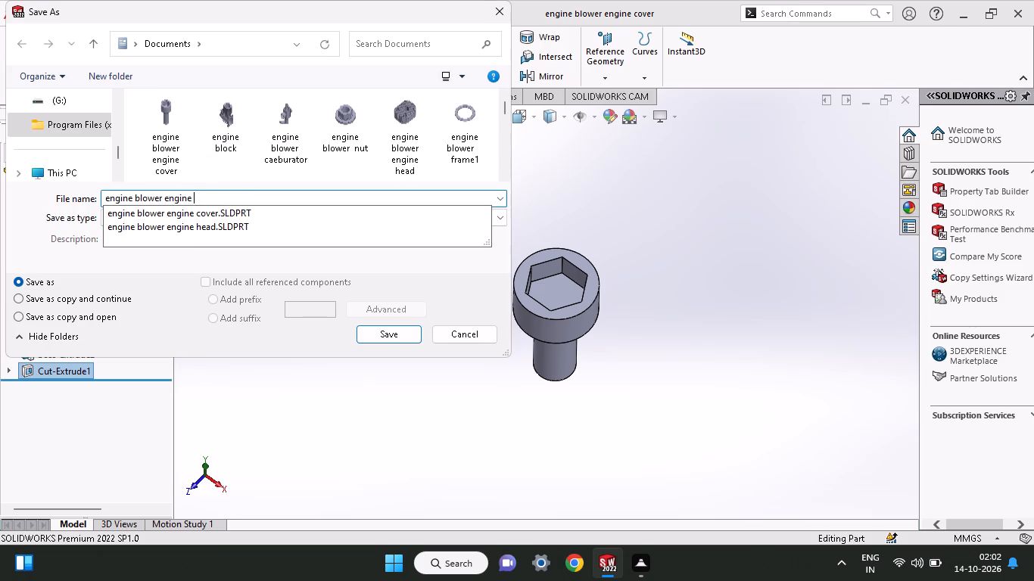
pyautogui.press('BackSpace')
pyautogui.press('BackSpace')
pyautogui.press('BackSpace')
pyautogui.press('BackSpace')
pyautogui.press('BackSpace')
pyautogui.press('BackSpace')
pyautogui.press('BackSpace')
pyautogui.write('bolt')
pyautogui.click(400, 330)
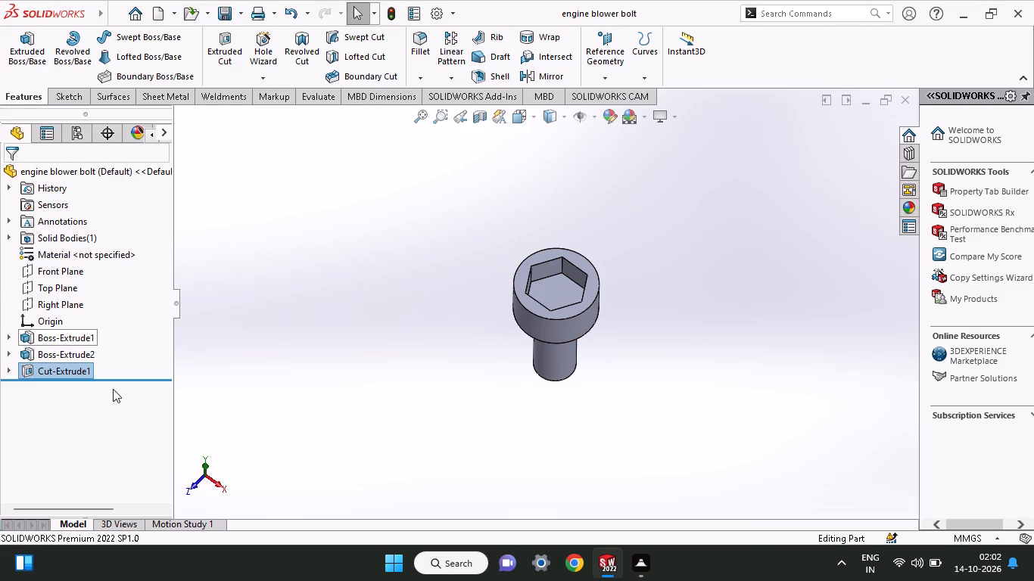
# Select Boss-Extrude1, Boss-Extrude2 and Cut-Extrude1 together in the feature tree and delete them from the part.
pyautogui.moveTo(111, 379); pyautogui.dragTo(110, 396)
pyautogui.moveTo(117, 378); pyautogui.dragTo(107, 377)
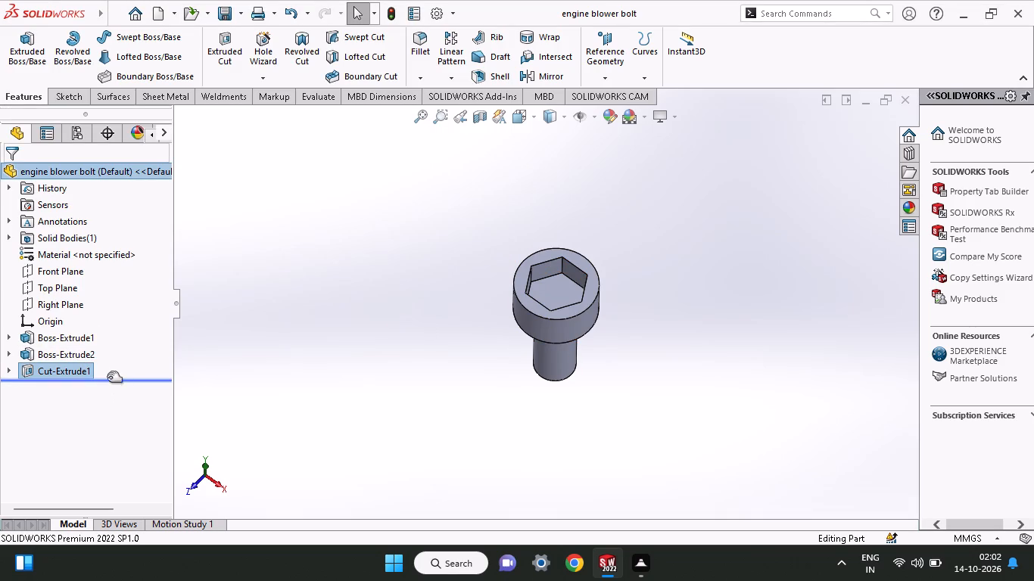
pyautogui.moveTo(107, 377); pyautogui.dragTo(95, 430)
pyautogui.click(91, 428)
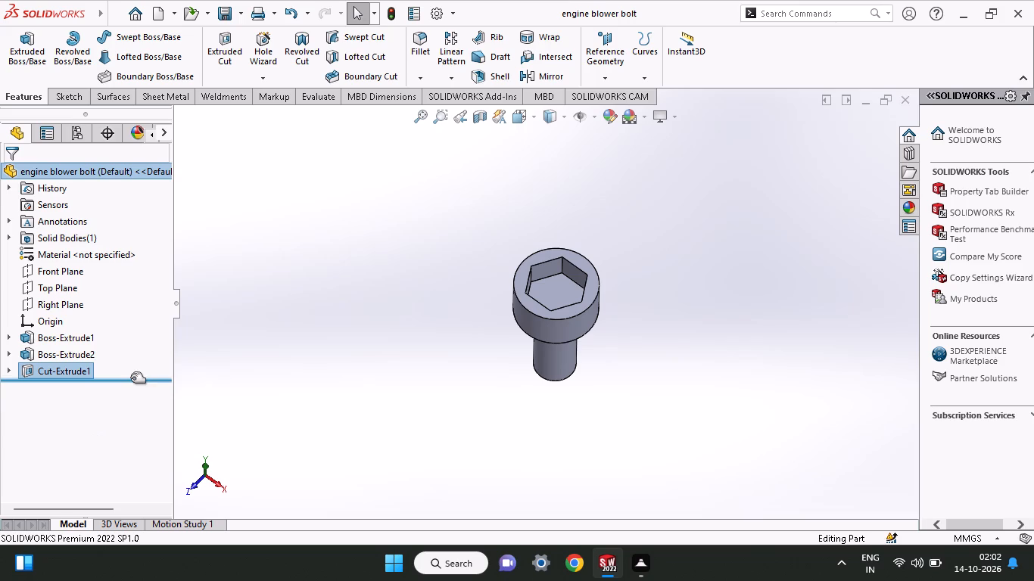
pyautogui.click(238, 397)
pyautogui.moveTo(112, 370); pyautogui.dragTo(111, 371)
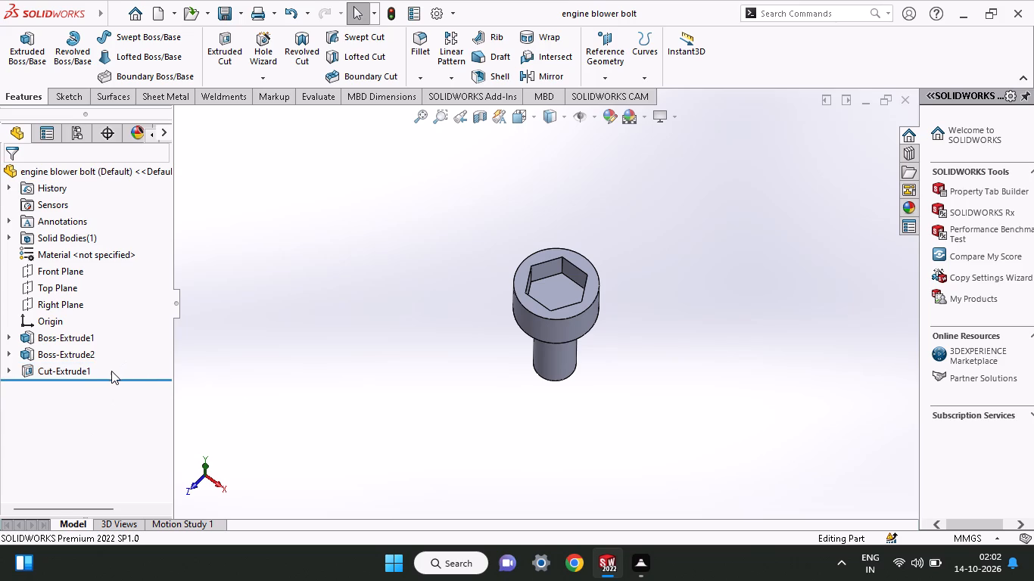
pyautogui.moveTo(111, 371); pyautogui.dragTo(24, 335)
pyautogui.rightClick(40, 350)
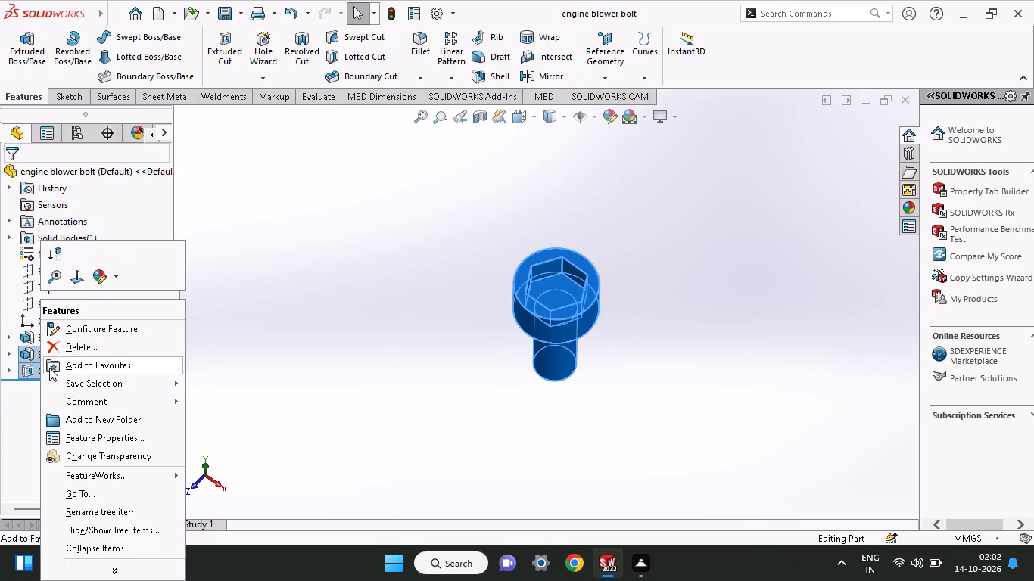
pyautogui.click(72, 356)
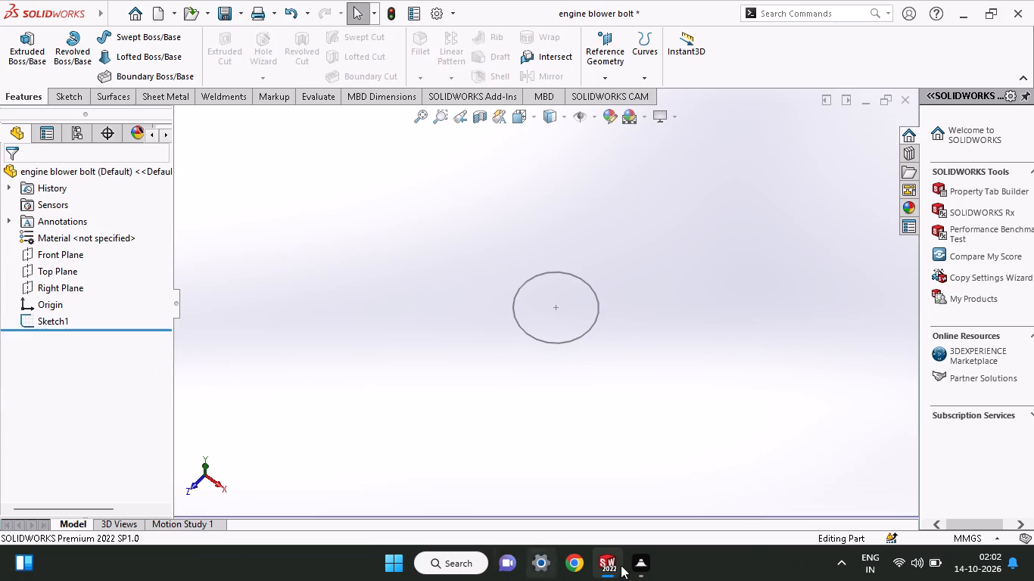
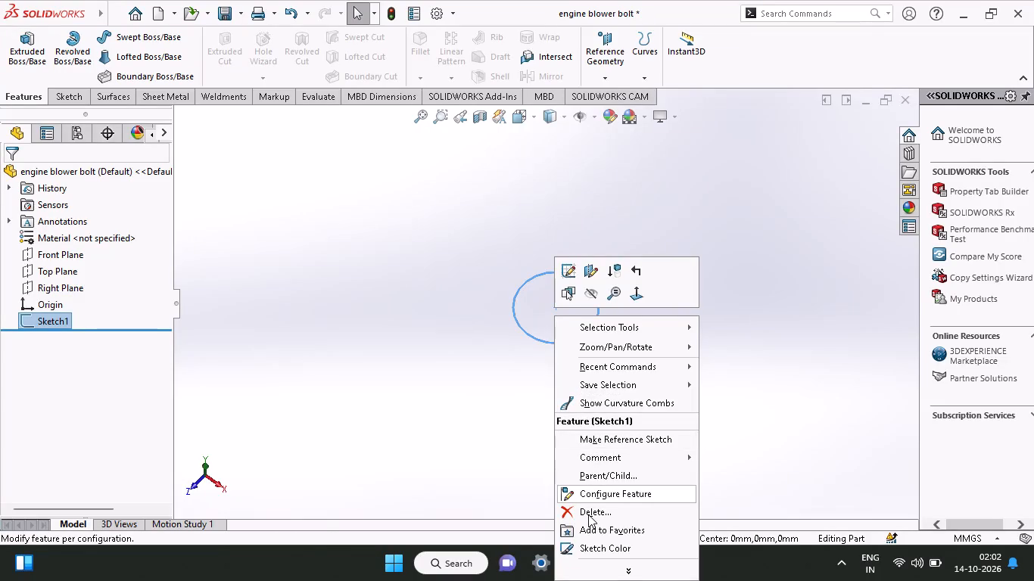
# Delete the remaining Sketch1 from the part.
pyautogui.click(588, 514)
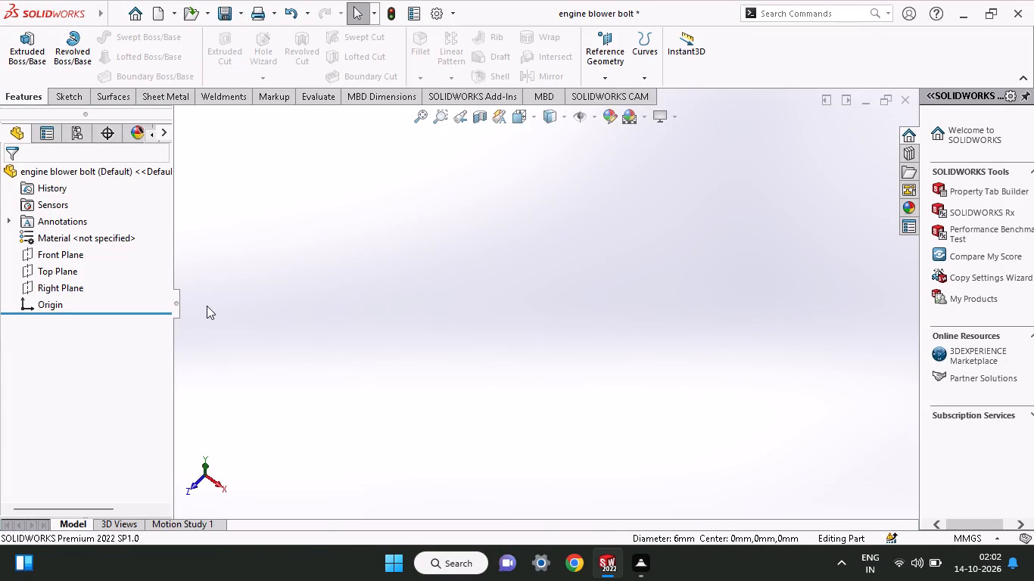
# Start a sketch on the Top Plane with a circle centred on the origin and dimension its diameter to 24 mm.
pyautogui.click(31, 268)
pyautogui.click(48, 253)
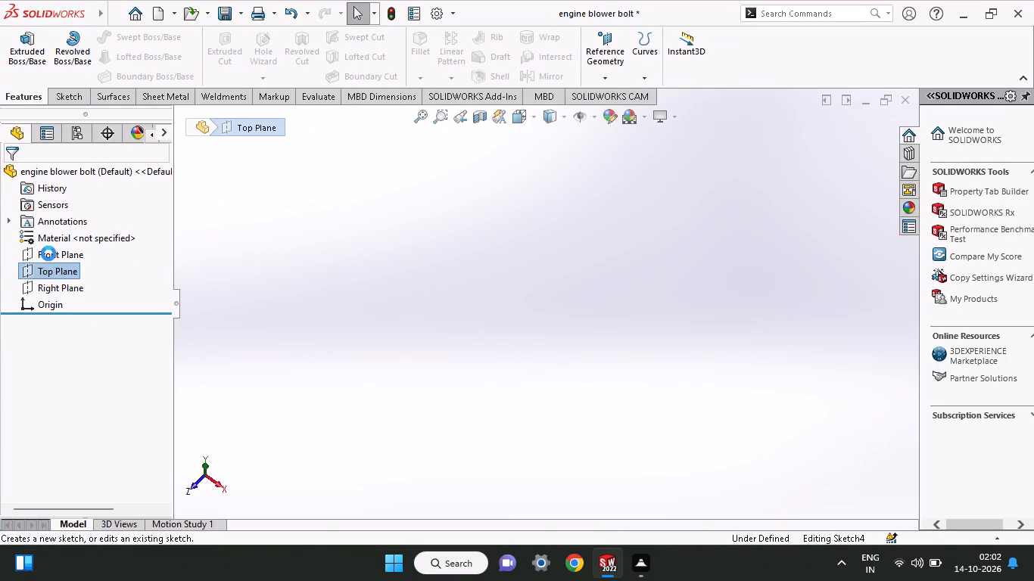
pyautogui.click(103, 81)
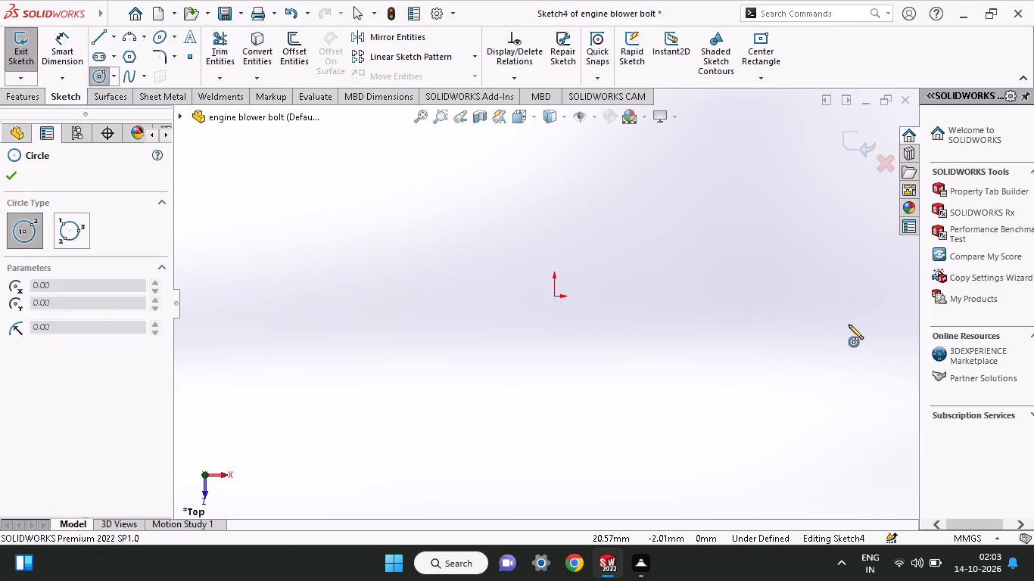
pyautogui.click(553, 297)
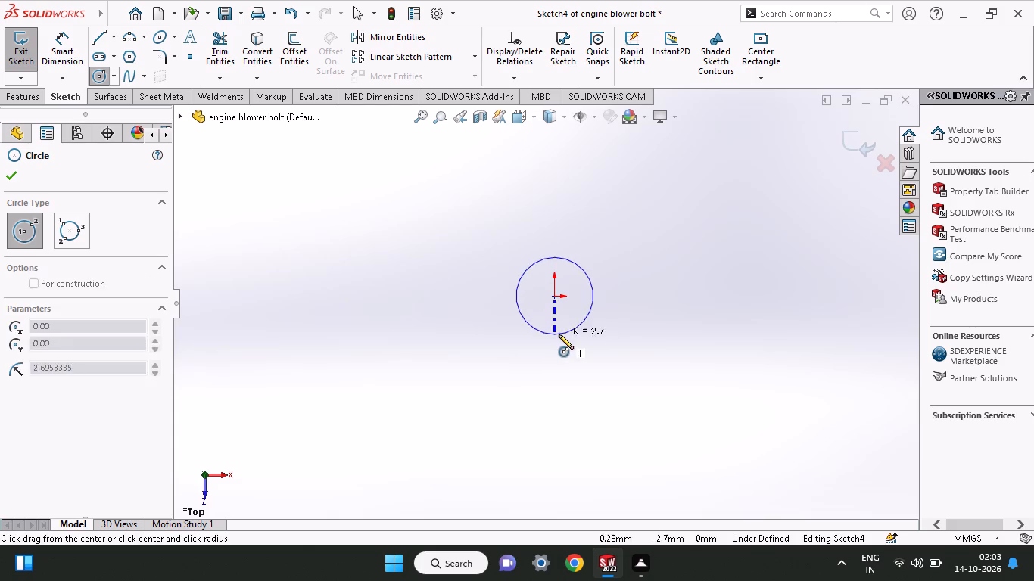
pyautogui.click(559, 334)
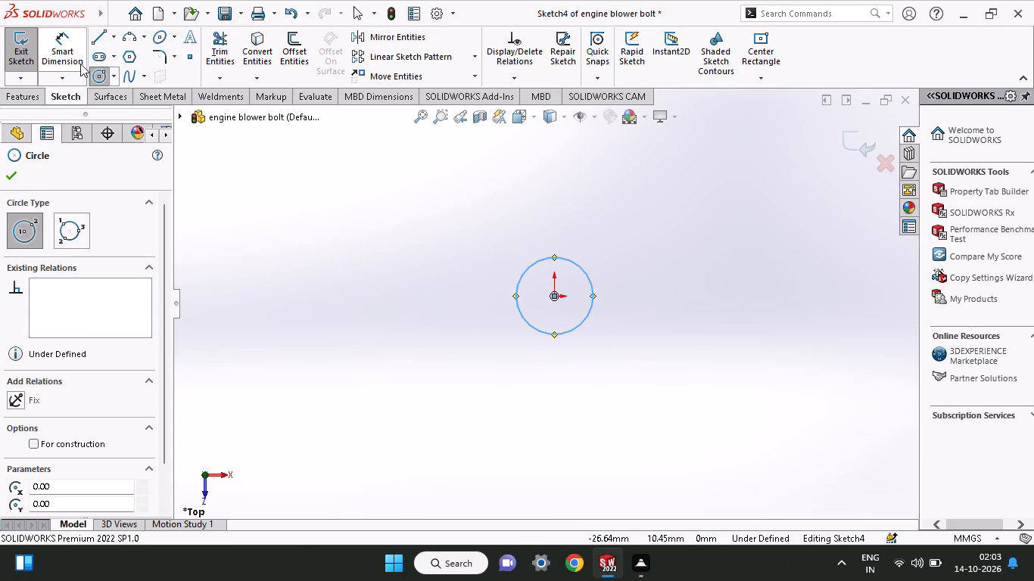
pyautogui.click(80, 64)
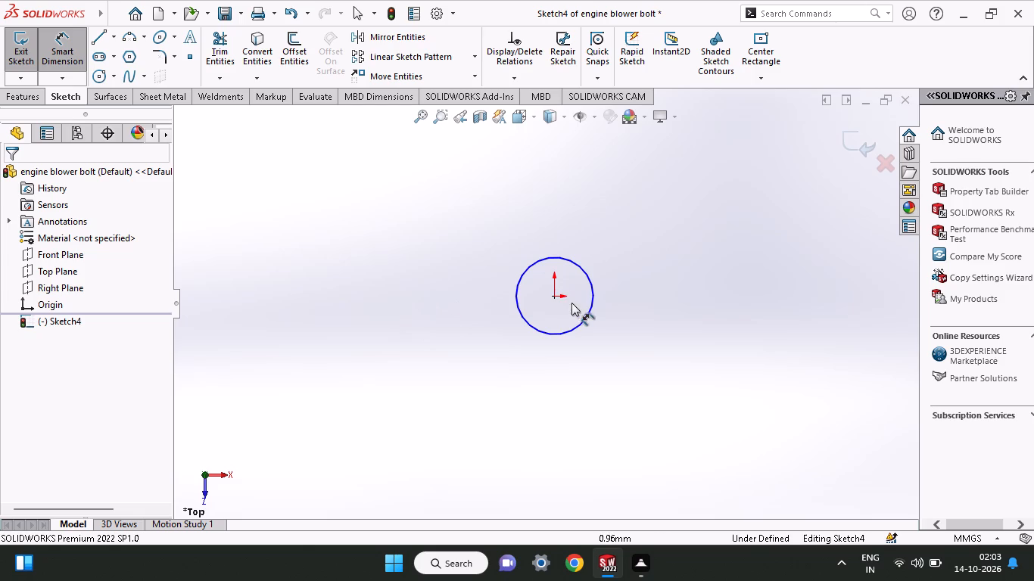
pyautogui.click(562, 335)
pyautogui.click(508, 361)
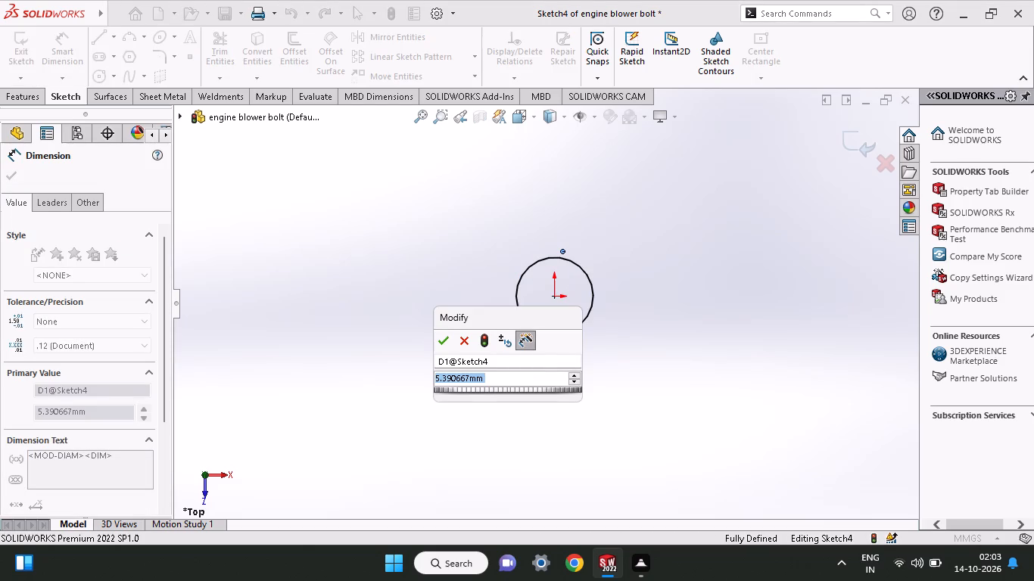
pyautogui.write('24')
pyautogui.press('Return')
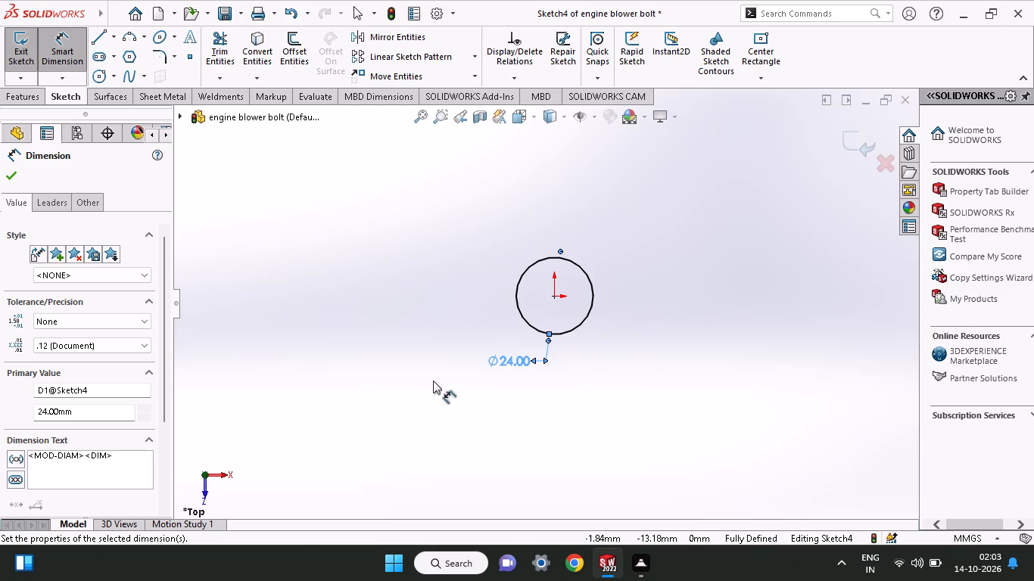
# Sketch a second circle centred on the origin, concentric with the first, and dimension its diameter to 15.5 mm.
pyautogui.click(103, 82)
pyautogui.click(553, 296)
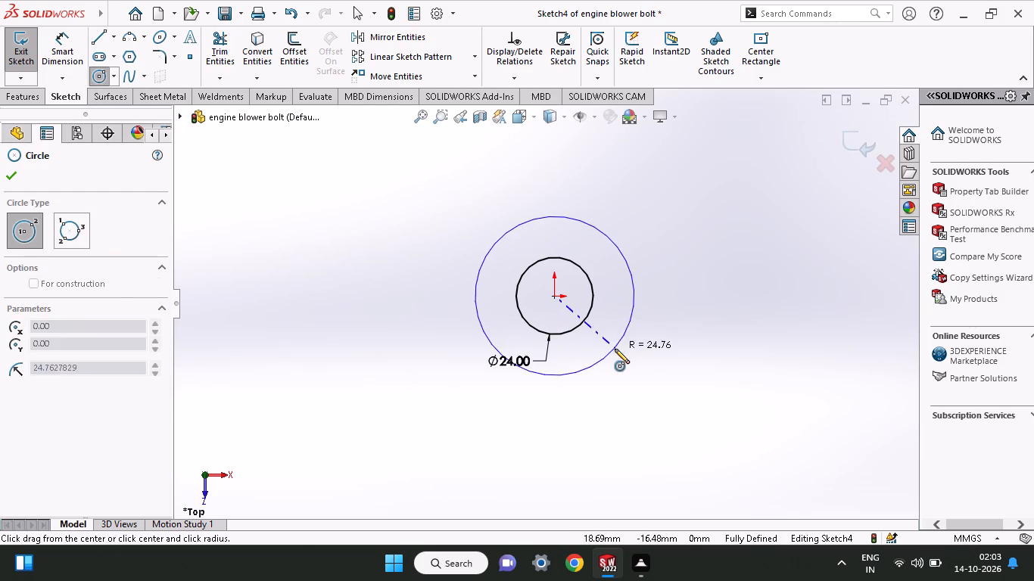
pyautogui.click(615, 349)
pyautogui.click(70, 59)
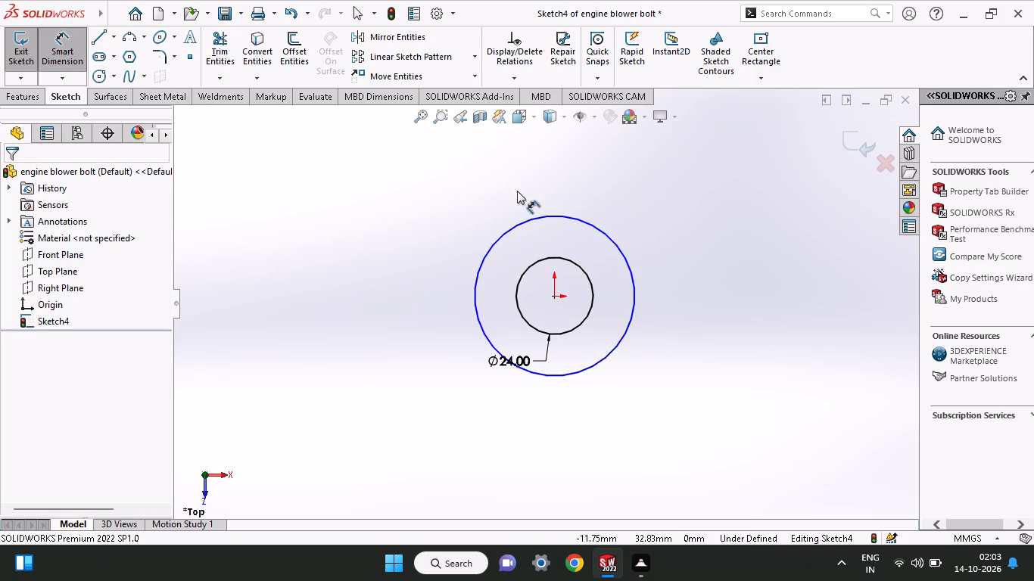
pyautogui.click(624, 254)
pyautogui.moveTo(642, 247); pyautogui.dragTo(653, 259)
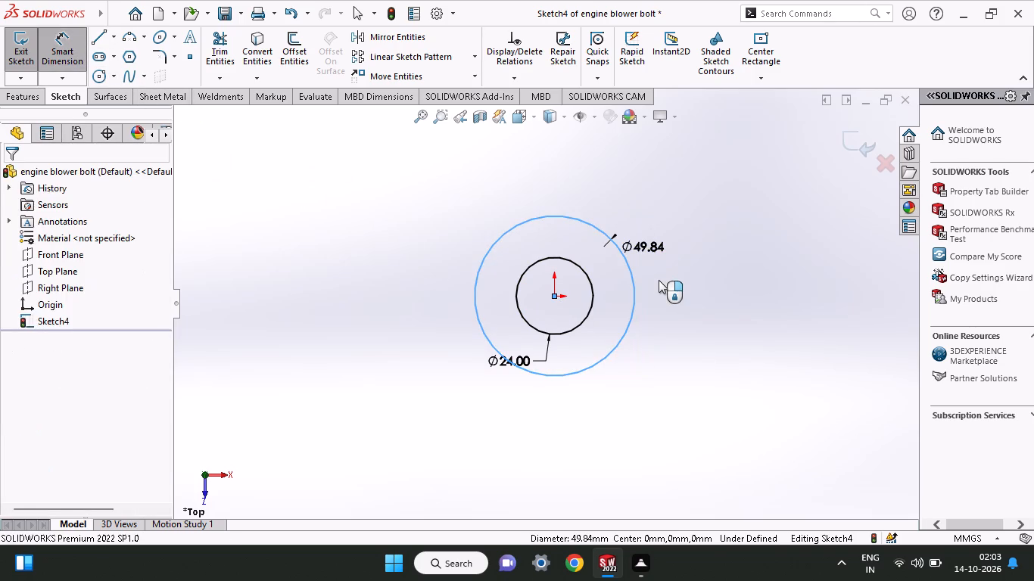
pyautogui.write('15.5')
pyautogui.press('Return')
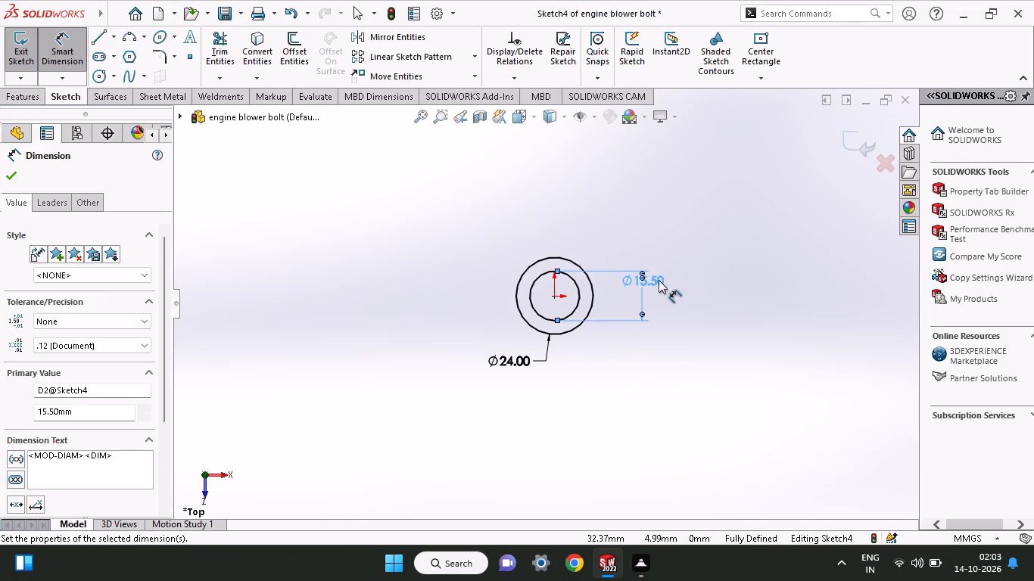
# Change the second circle's diameter to 15.50+15.50, giving 31 mm, and finish dimensioning.
pyautogui.doubleClick(662, 282)
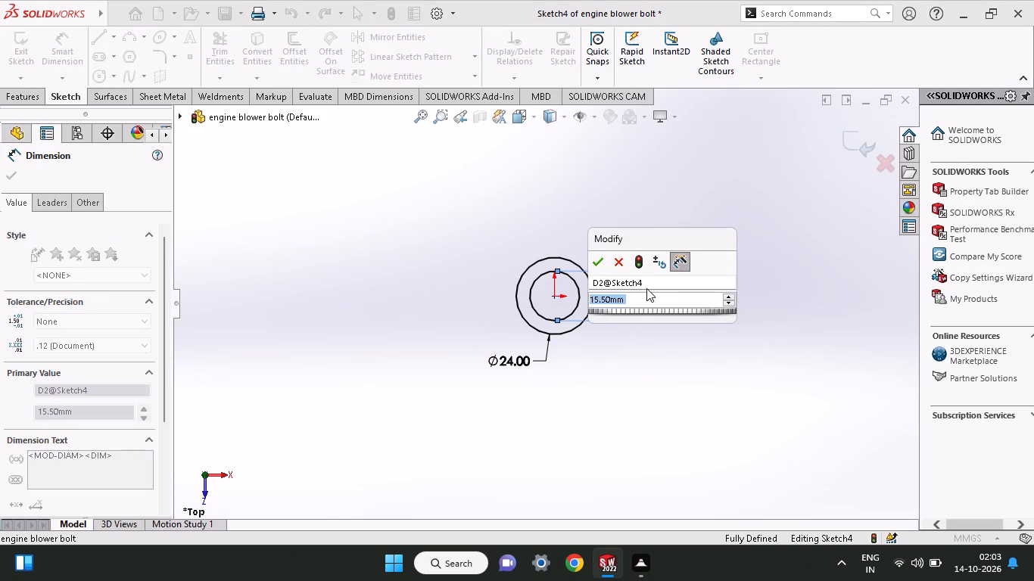
pyautogui.click(639, 291)
pyautogui.click(639, 305)
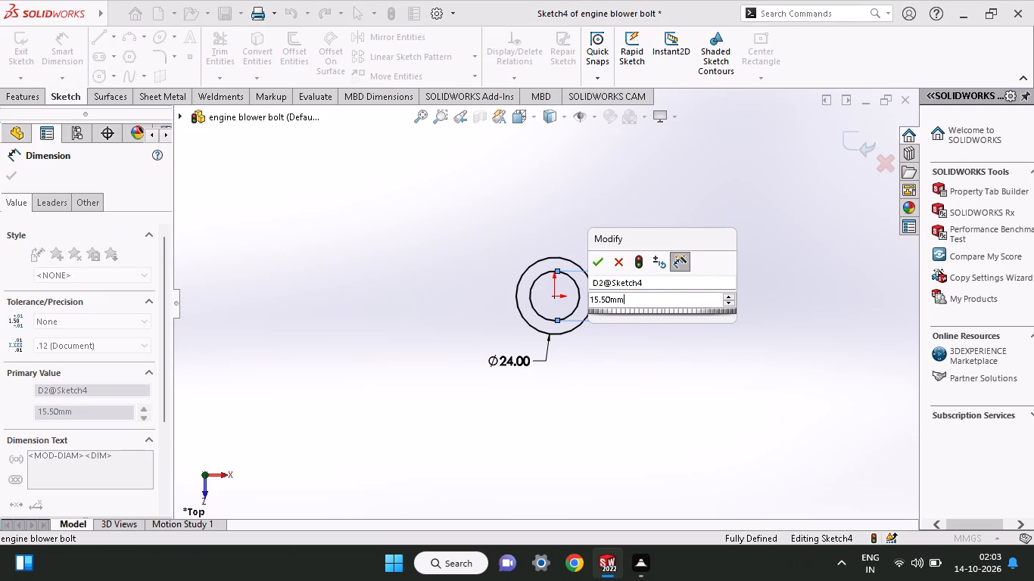
pyautogui.press('BackSpace')
pyautogui.press('BackSpace')
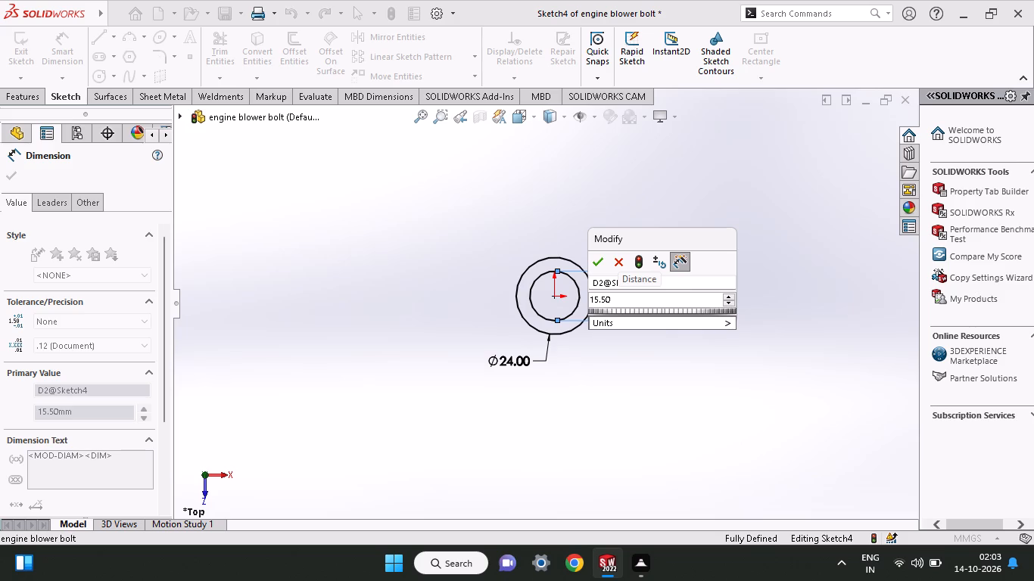
pyautogui.hotkey('shift', '+')
pyautogui.write('15.50')
pyautogui.press('Return')
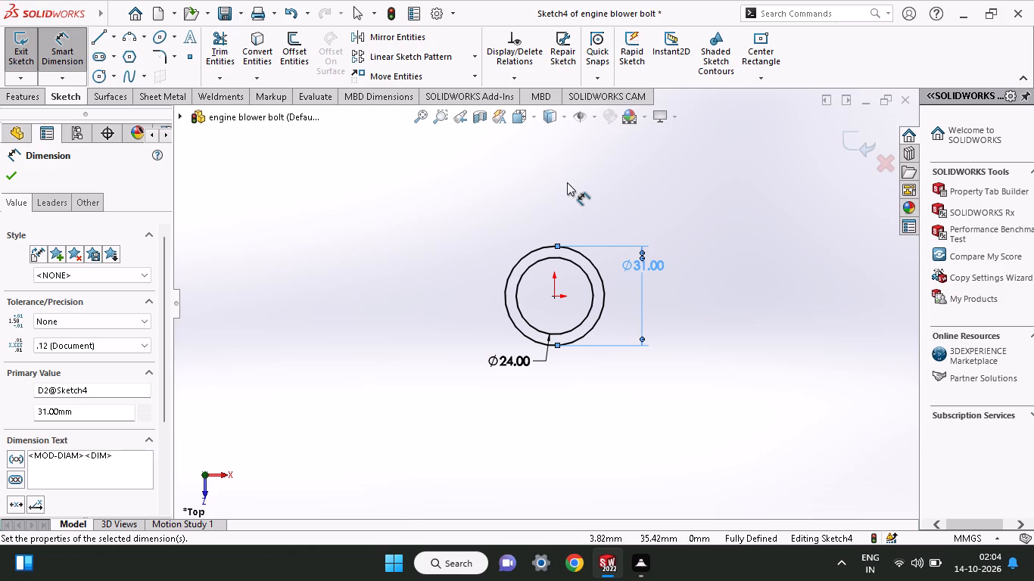
pyautogui.click(4, 179)
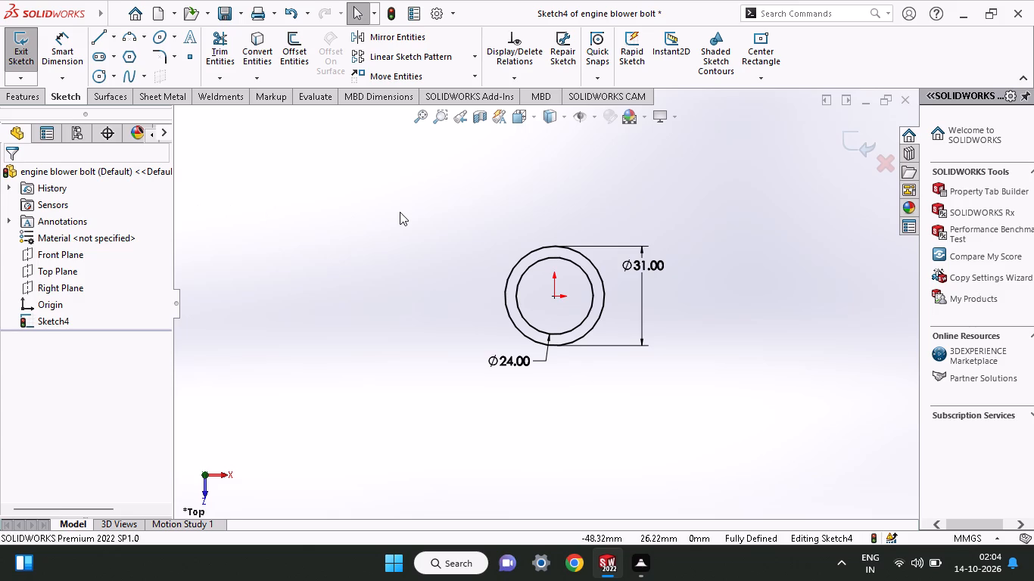
# Sketch a horizontal line about 41 mm long from the origin in the negative X direction, past both circles.
pyautogui.click(98, 42)
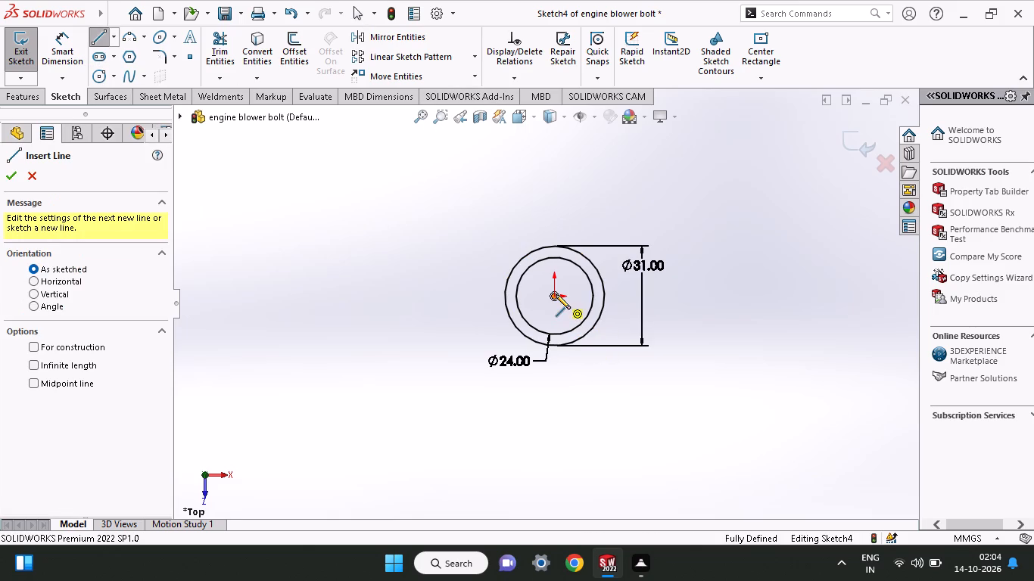
pyautogui.click(556, 294)
pyautogui.click(422, 300)
pyautogui.rightClick(422, 254)
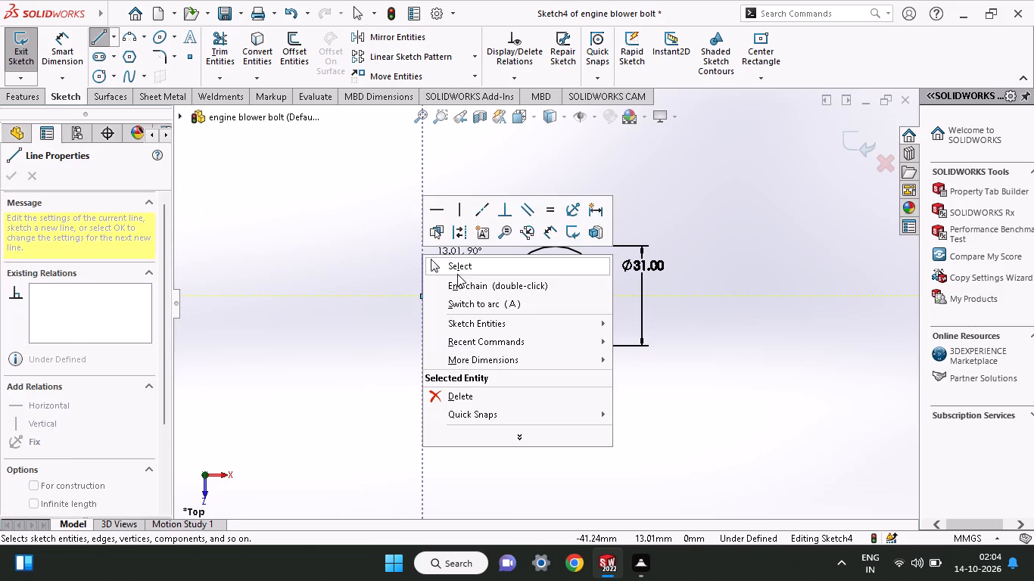
pyautogui.click(457, 274)
# Sketch an oblique line from the origin up past the outer circle, above the horizontal line, and dimension its length to 18 mm.
pyautogui.click(102, 37)
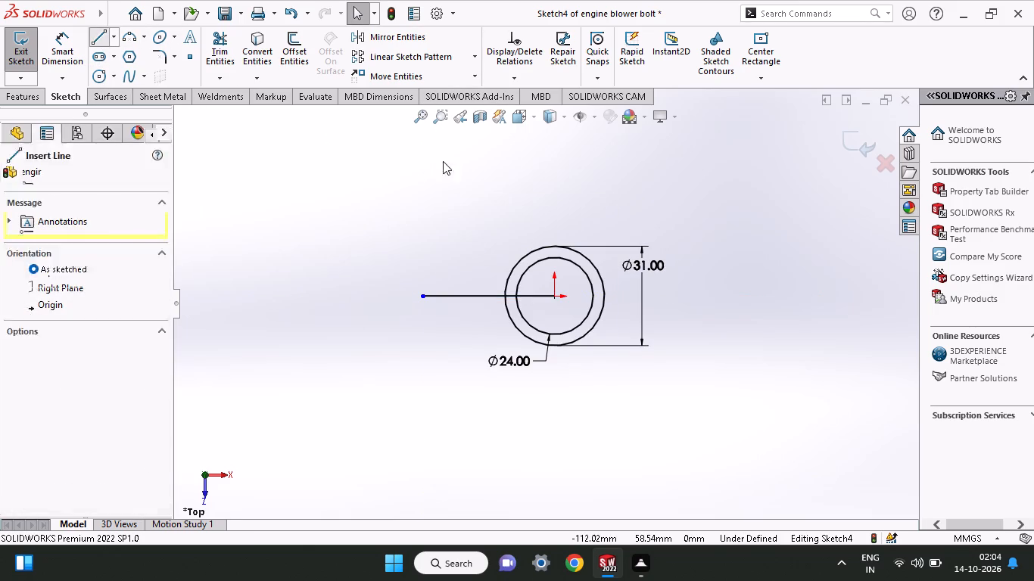
pyautogui.click(553, 300)
pyautogui.click(497, 241)
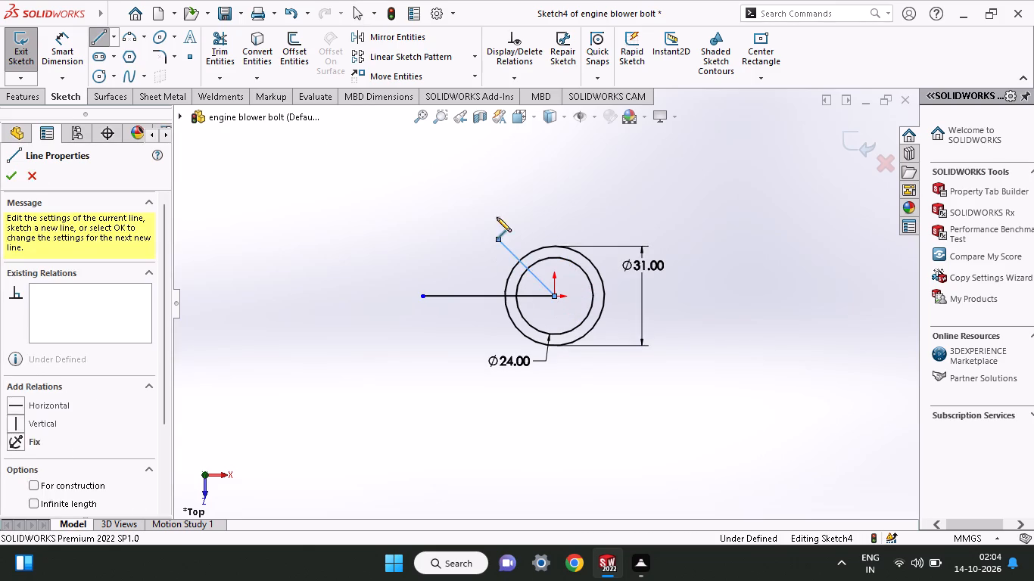
pyautogui.rightClick(509, 196)
pyautogui.click(531, 210)
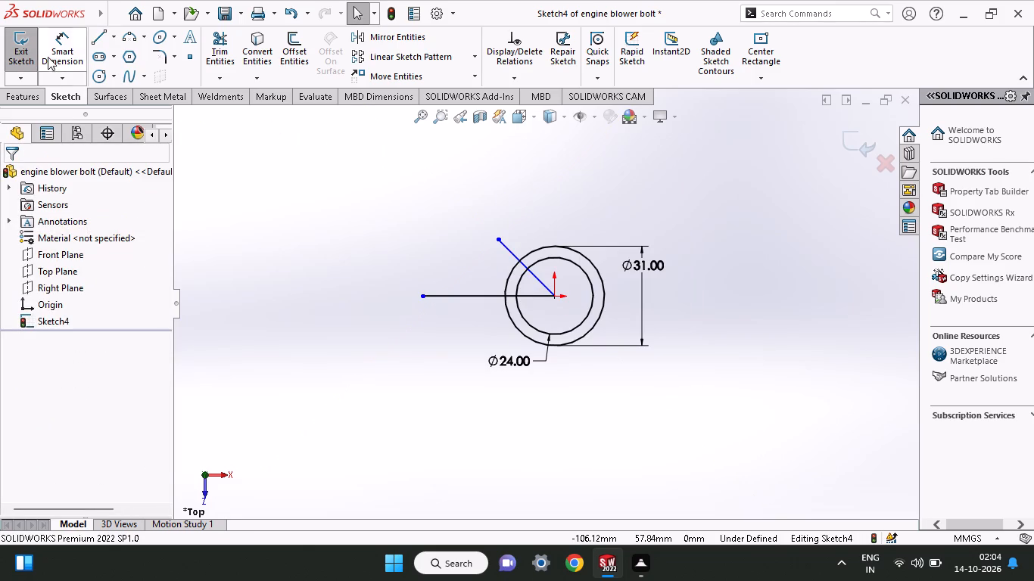
pyautogui.click(60, 57)
pyautogui.click(518, 257)
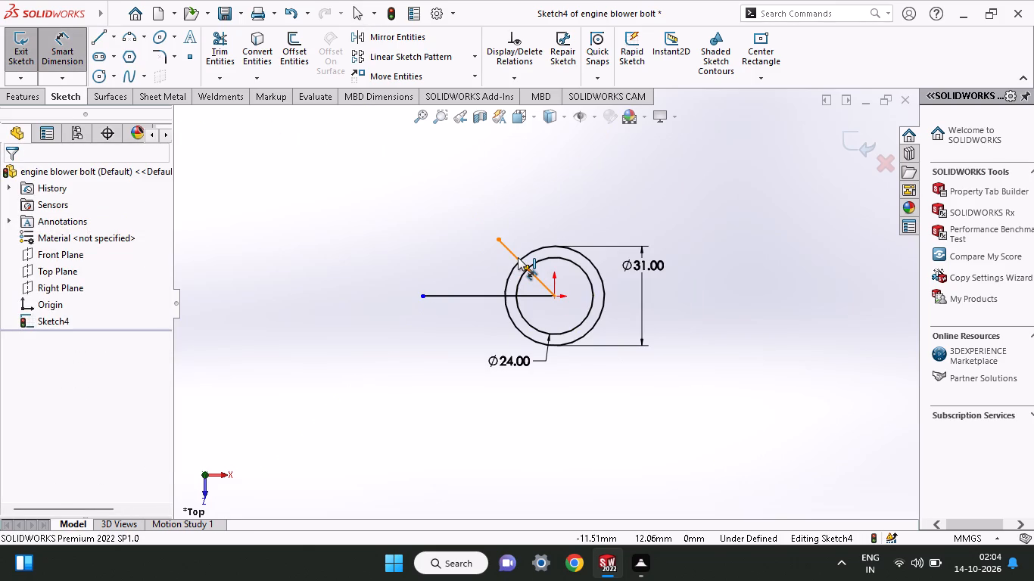
pyautogui.click(600, 232)
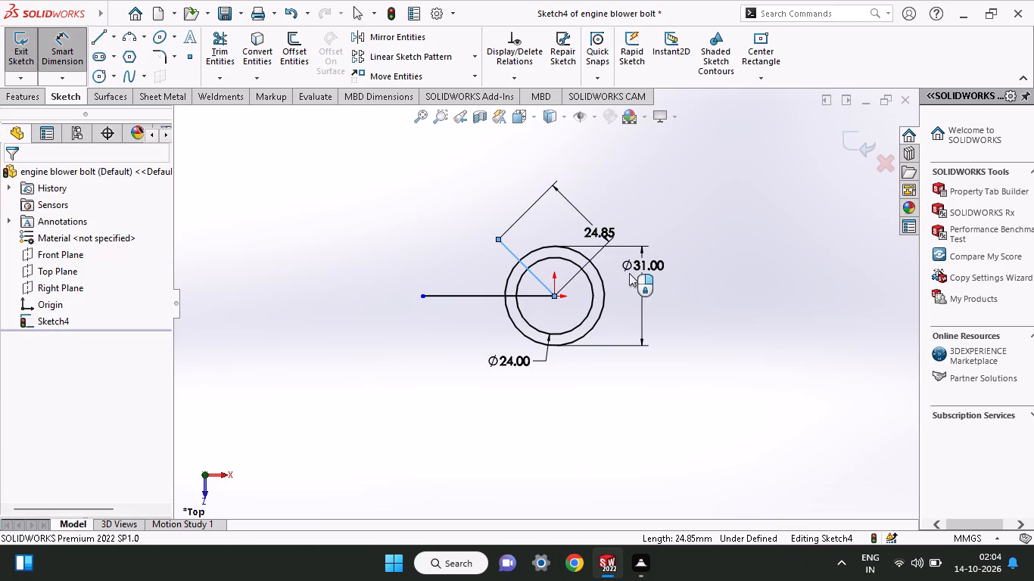
pyautogui.write('18')
pyautogui.press('Return')
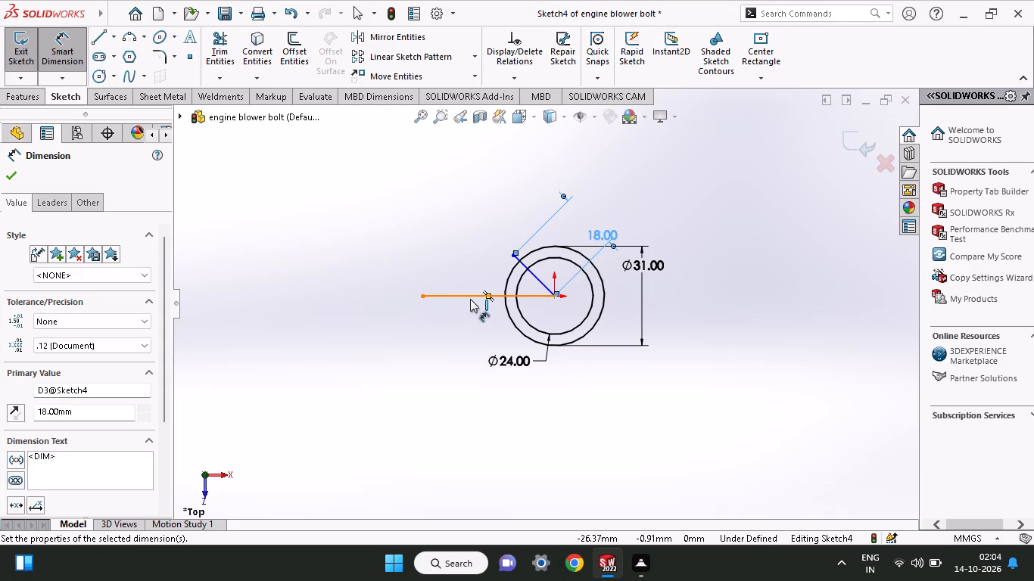
# Sketch a small circle centred on the outer end of the oblique line and dimension its diameter to 6 mm.
pyautogui.click(101, 79)
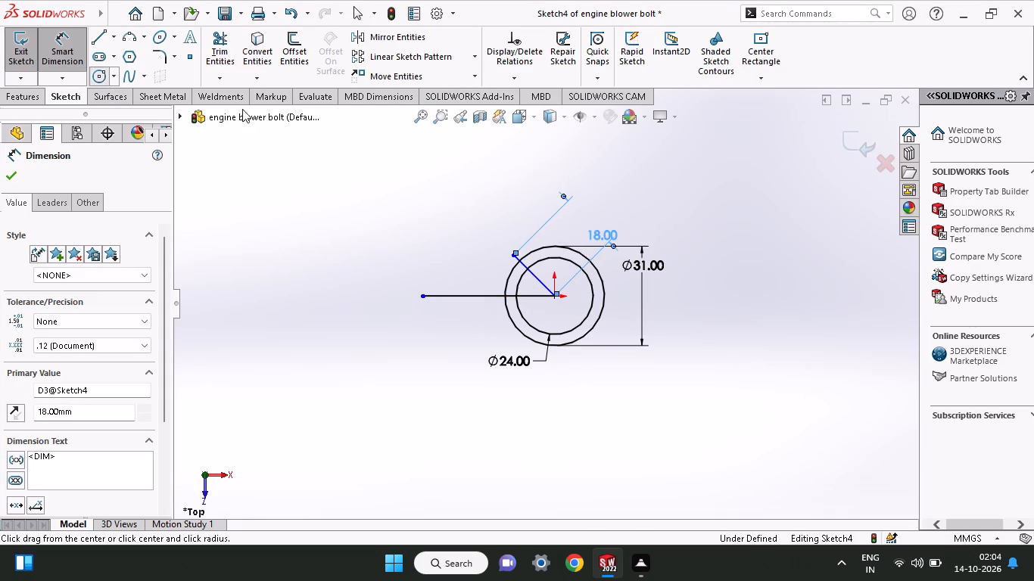
pyautogui.click(510, 256)
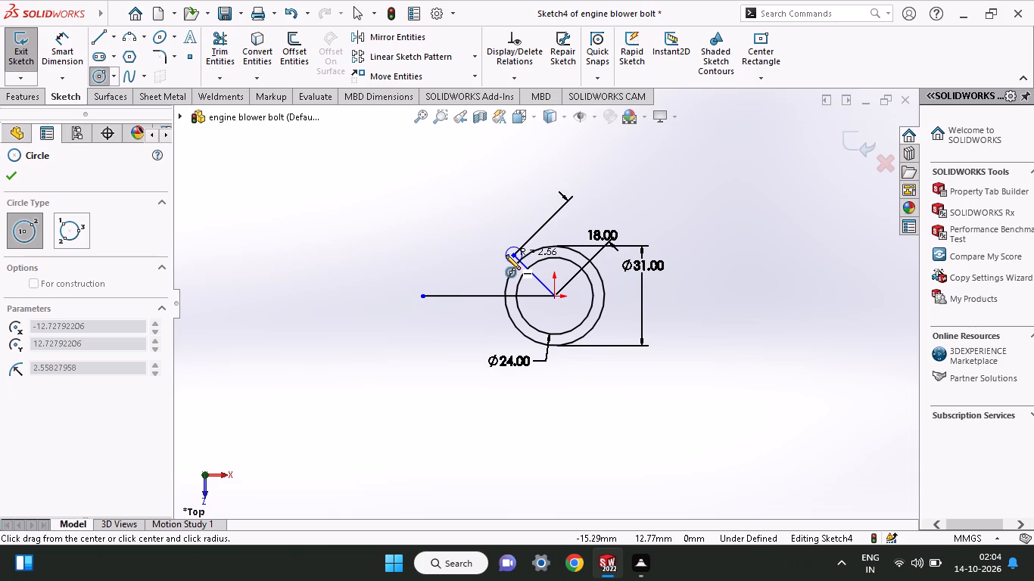
pyautogui.click(506, 255)
pyautogui.click(55, 43)
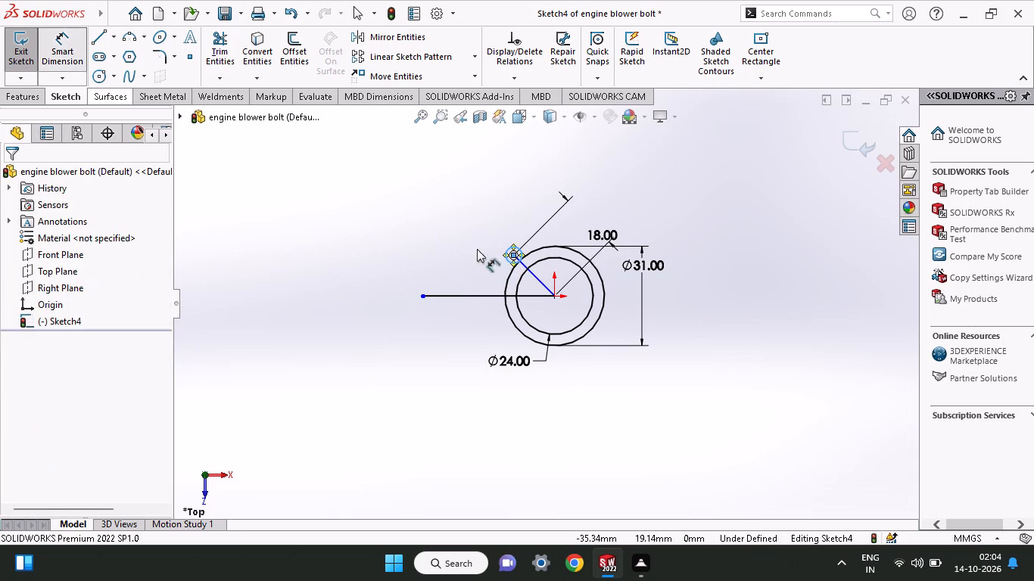
pyautogui.click(505, 252)
pyautogui.moveTo(469, 212); pyautogui.dragTo(474, 220)
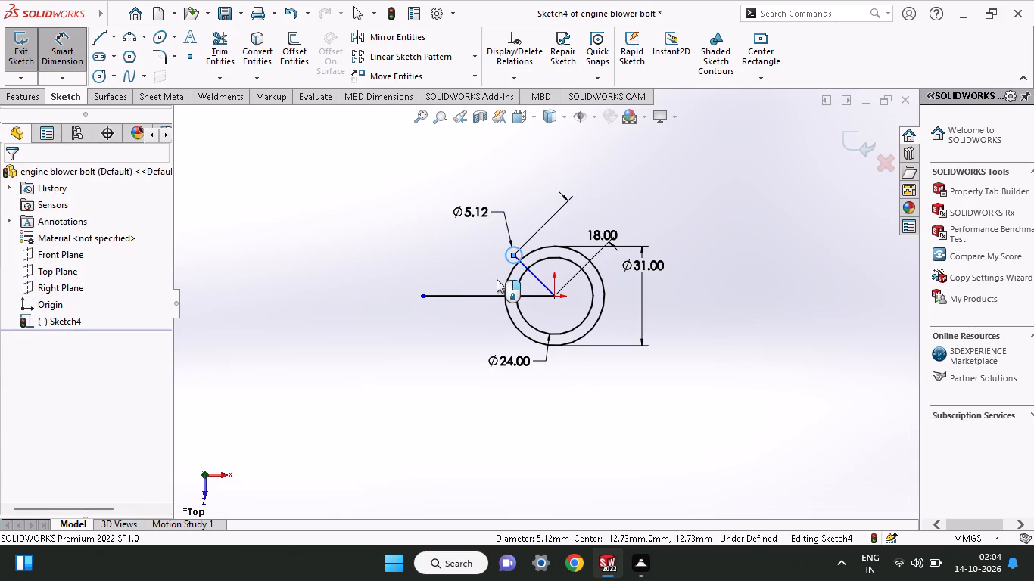
pyautogui.press('6')
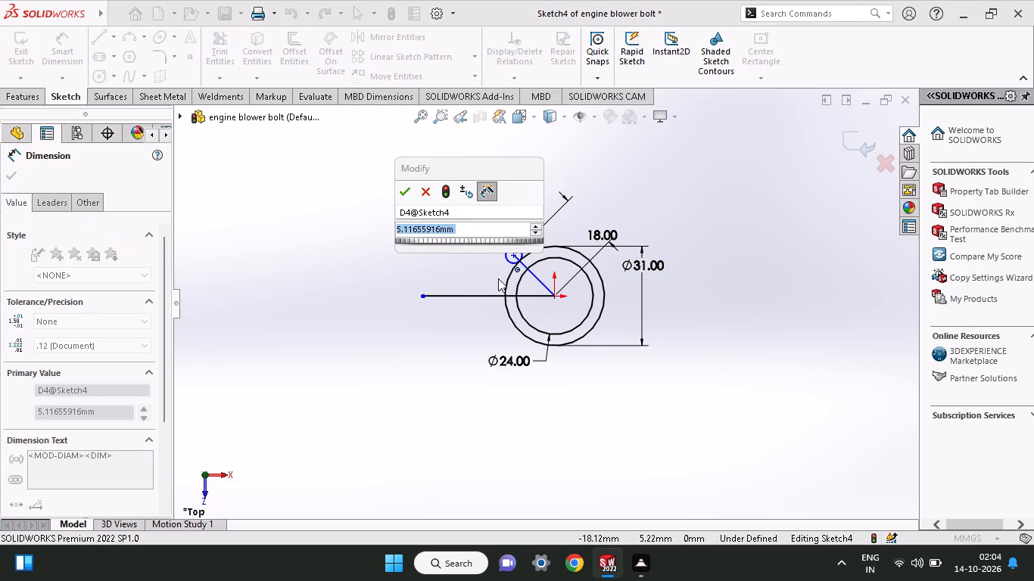
pyautogui.press('Return')
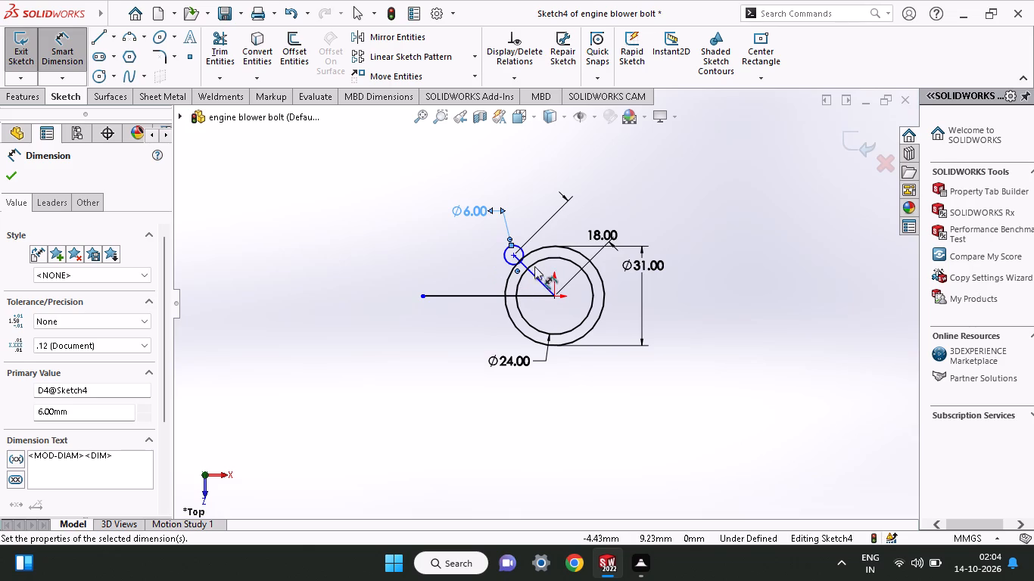
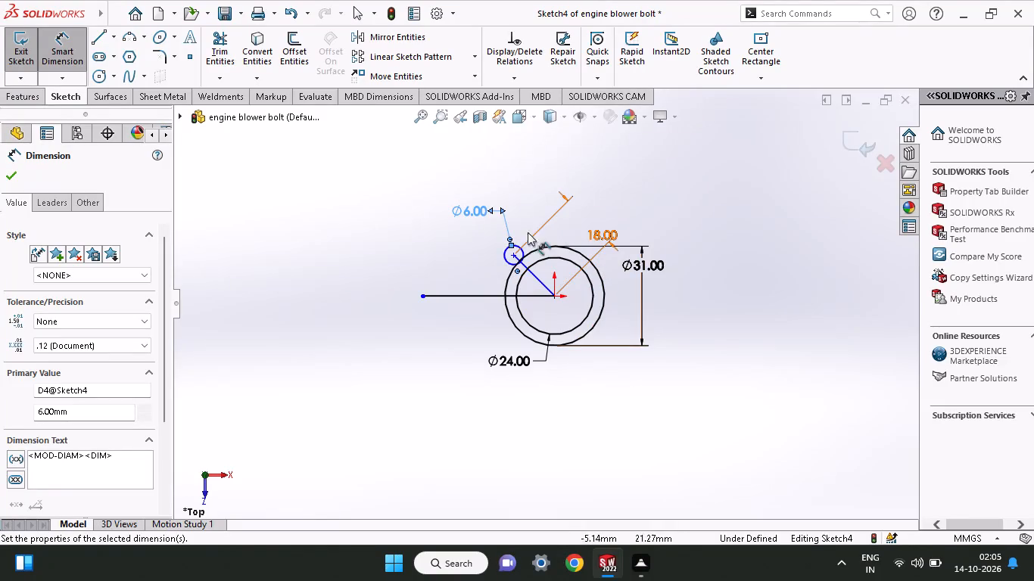
# Set the diameter of the small circle at the outer end of the oblique line to 3 mm.
pyautogui.doubleClick(469, 210)
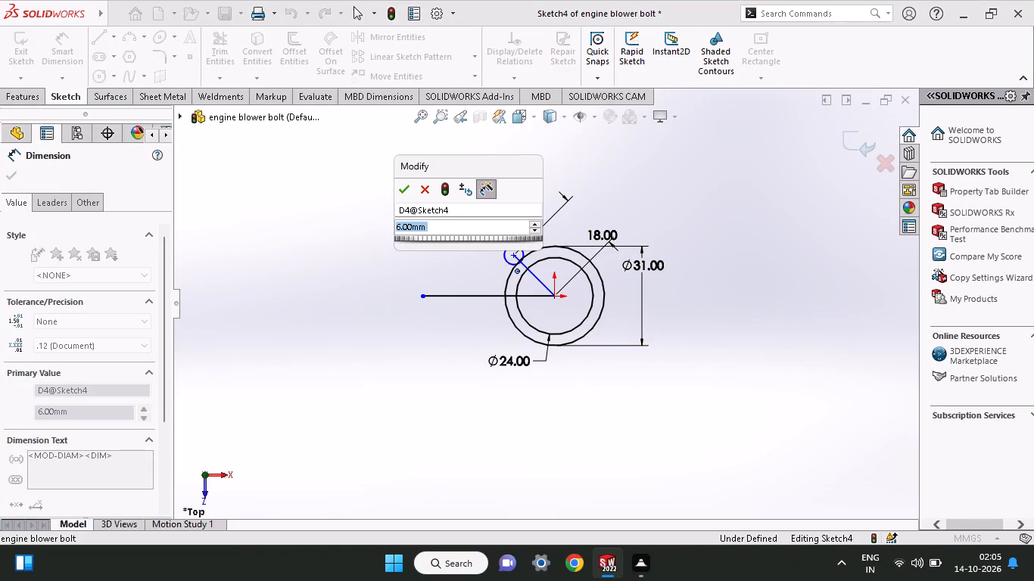
pyautogui.press('3')
pyautogui.press('Return')
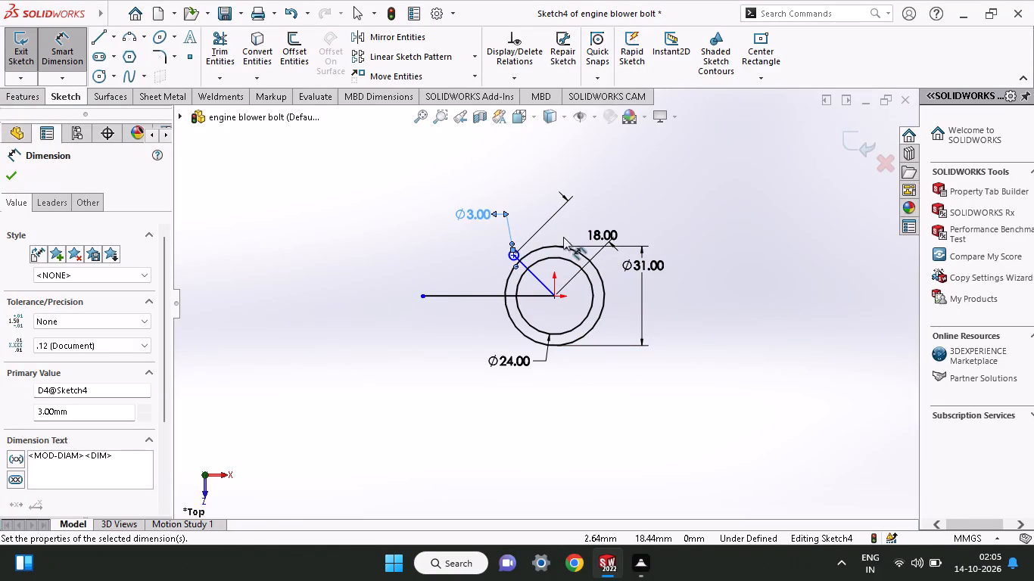
# Sketch a second circle concentric with the 3 mm circle and dimension its diameter to 6 mm.
pyautogui.click(107, 79)
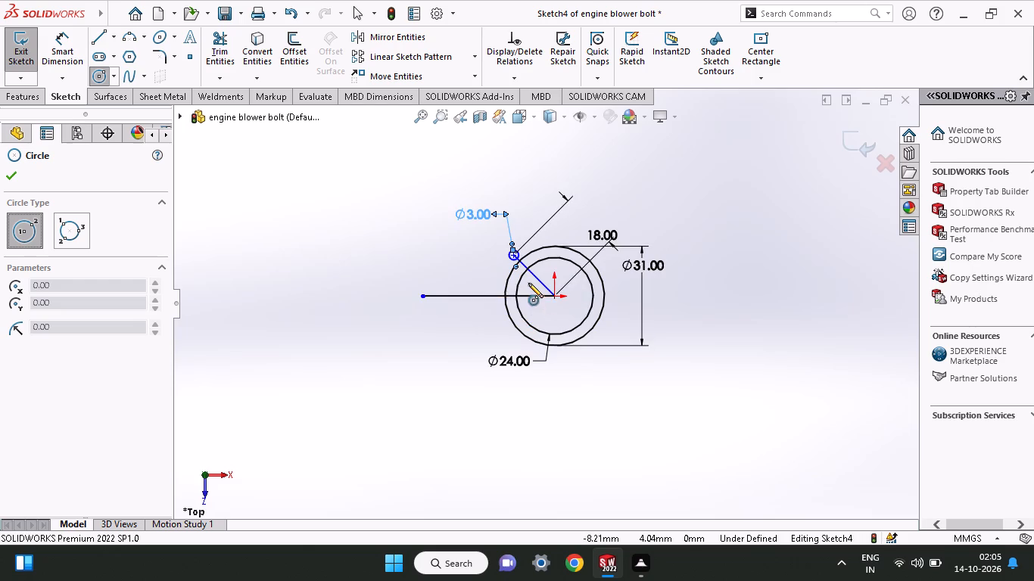
pyautogui.keyDown('ctrl'); pyautogui.scroll(-5, 528, 283); pyautogui.keyUp('ctrl')
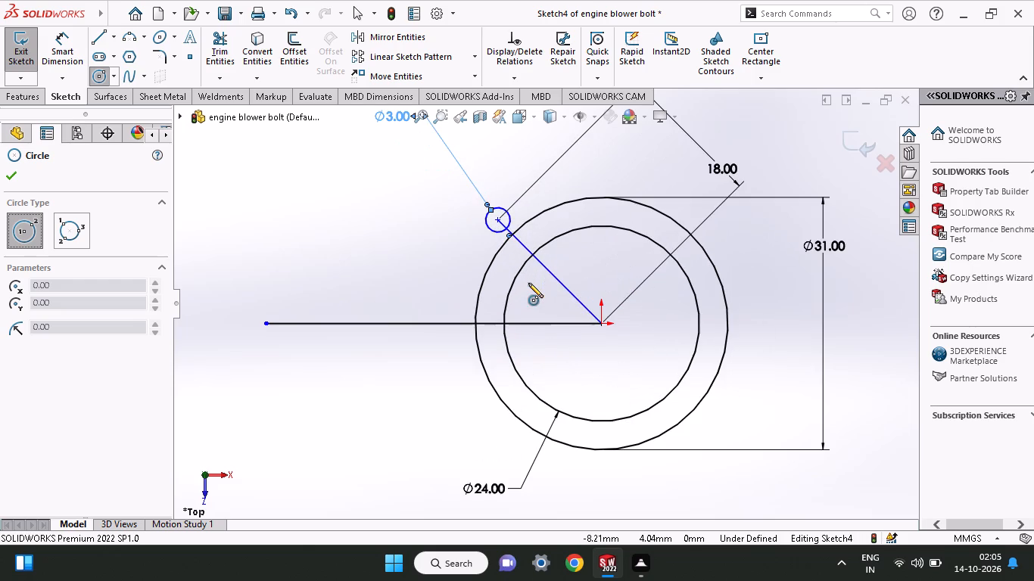
pyautogui.click(502, 221)
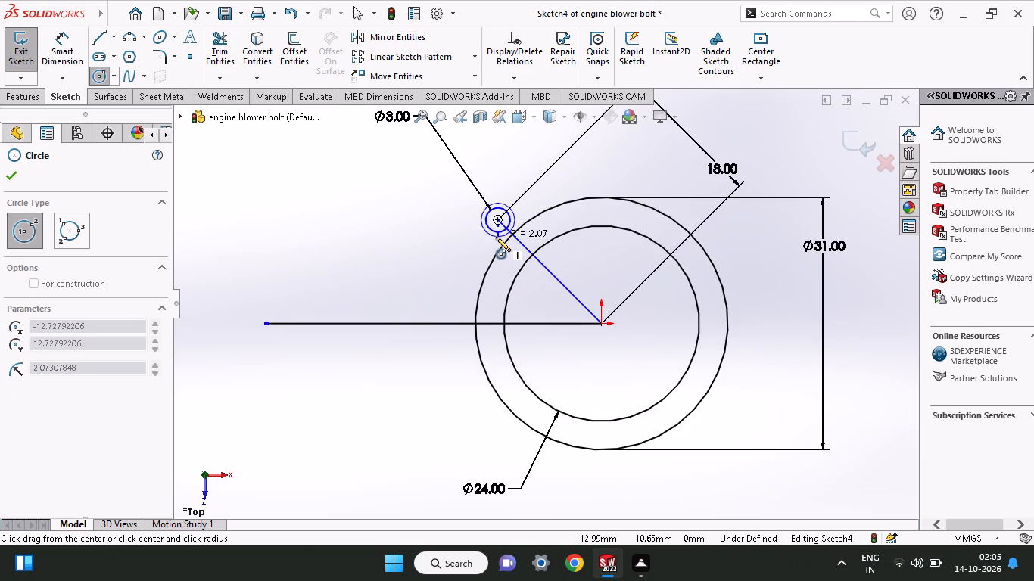
pyautogui.click(496, 237)
pyautogui.click(71, 50)
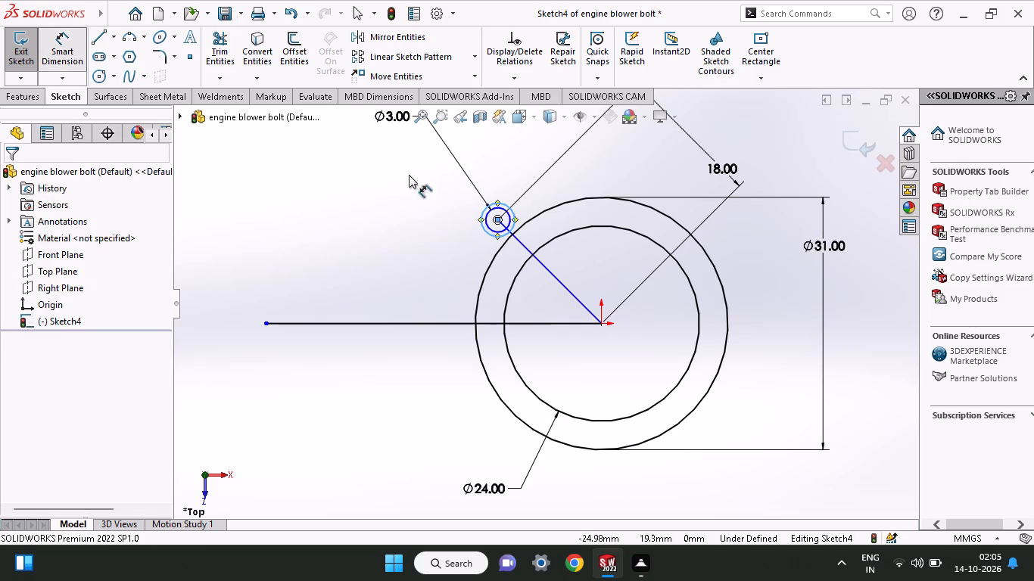
pyautogui.moveTo(484, 233); pyautogui.dragTo(475, 231)
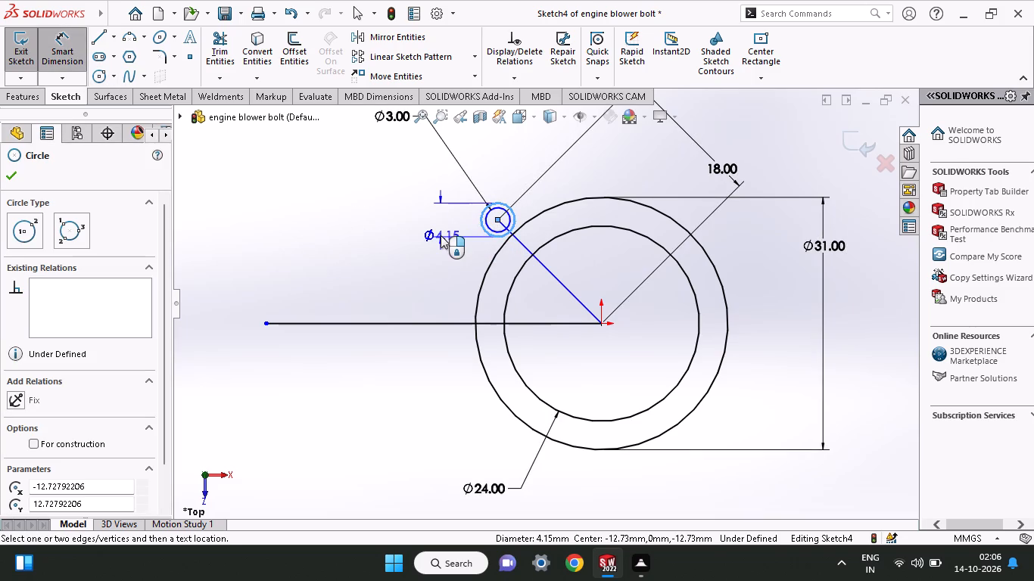
pyautogui.click(441, 235)
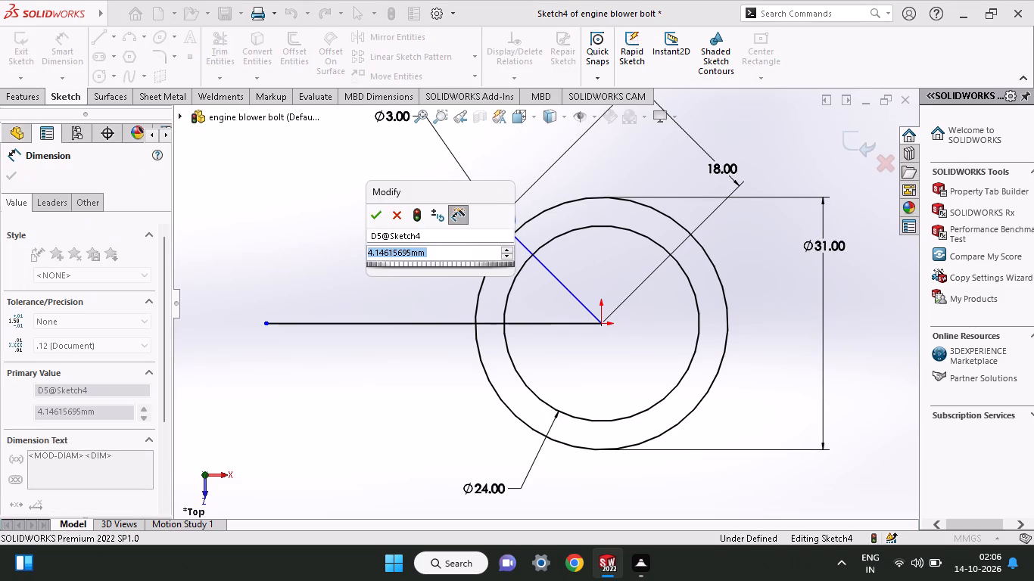
pyautogui.press('6')
pyautogui.press('Return')
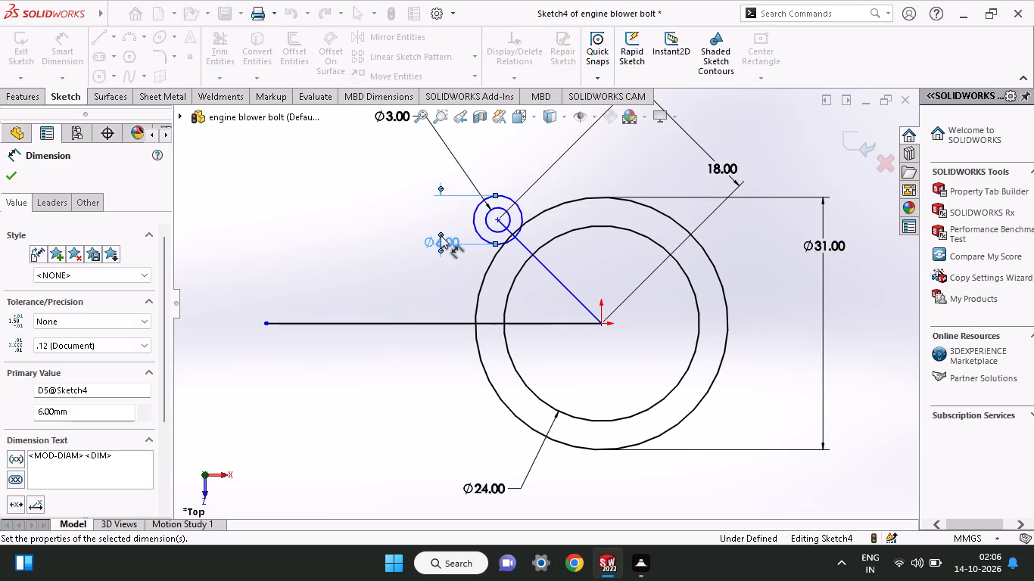
pyautogui.click(8, 172)
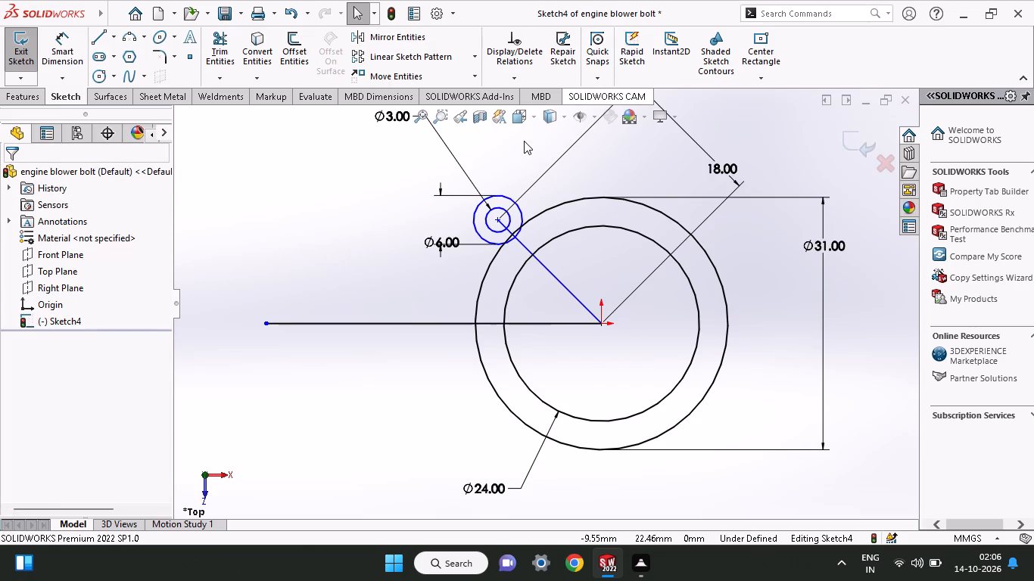
# Sketch a line about 10 mm long from the centre of the small circles outward at 45°, continuing the 18 mm oblique line.
pyautogui.click(104, 42)
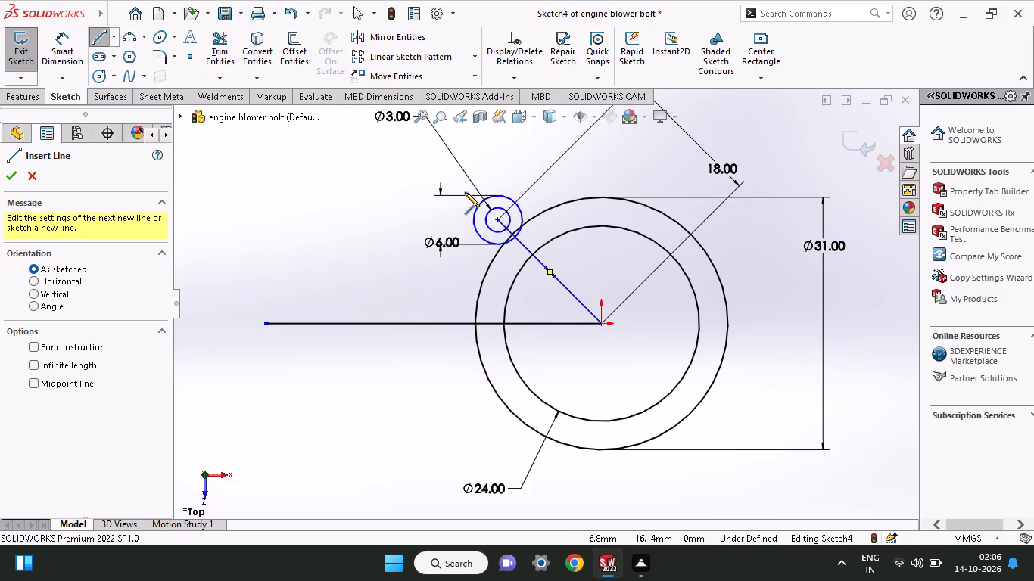
pyautogui.click(499, 219)
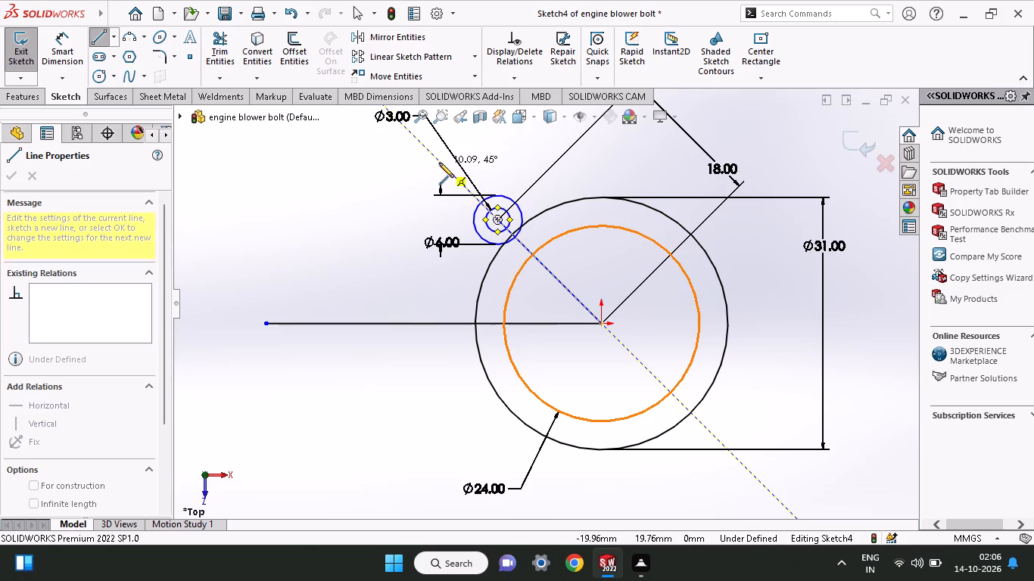
pyautogui.click(439, 163)
pyautogui.rightClick(477, 139)
pyautogui.click(491, 154)
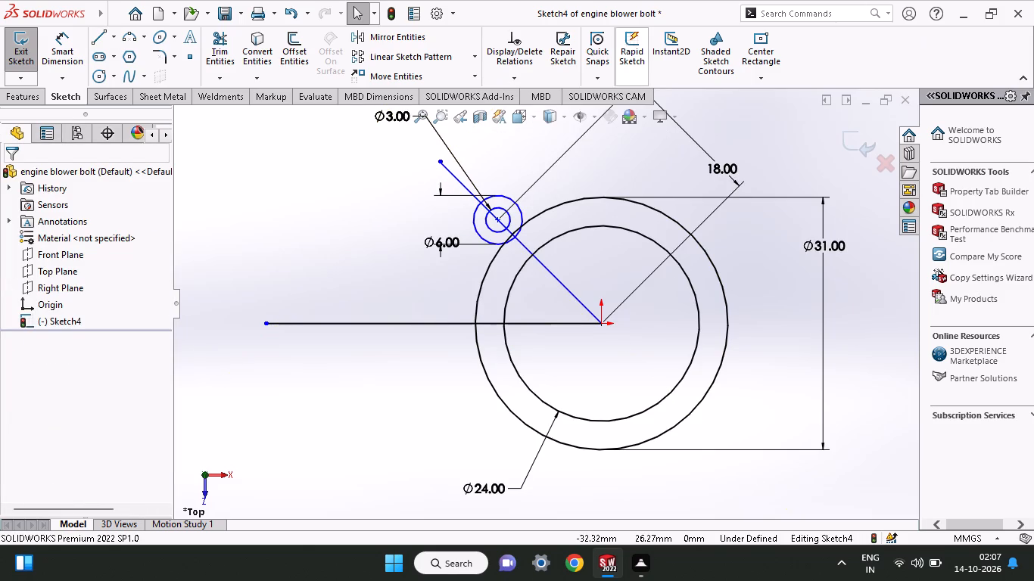
# Sketch a steep oblique line about 13 mm long on the horizontal-line side of the 6 mm circle, running down across the 31 mm circle.
pyautogui.click(99, 42)
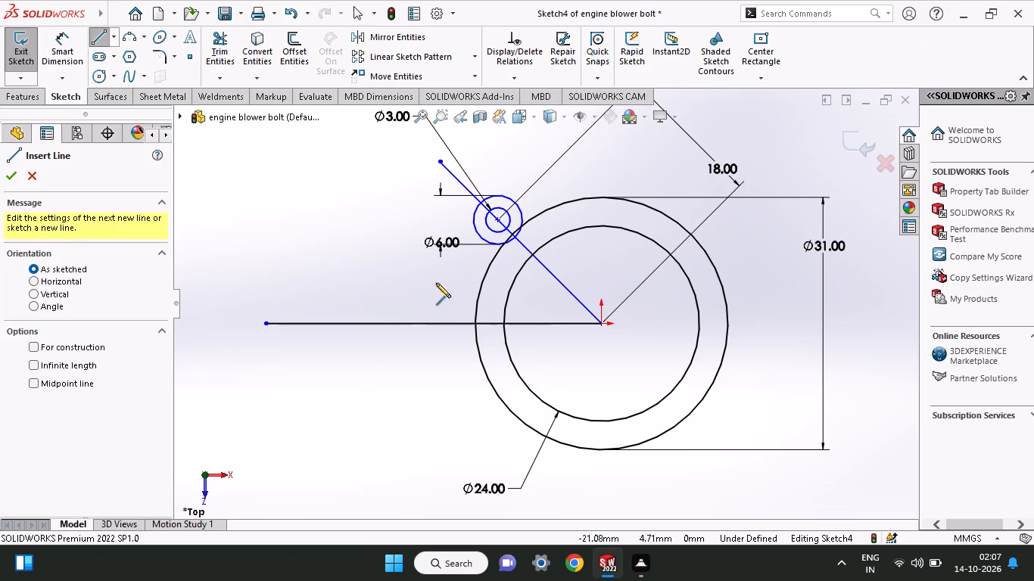
pyautogui.click(463, 204)
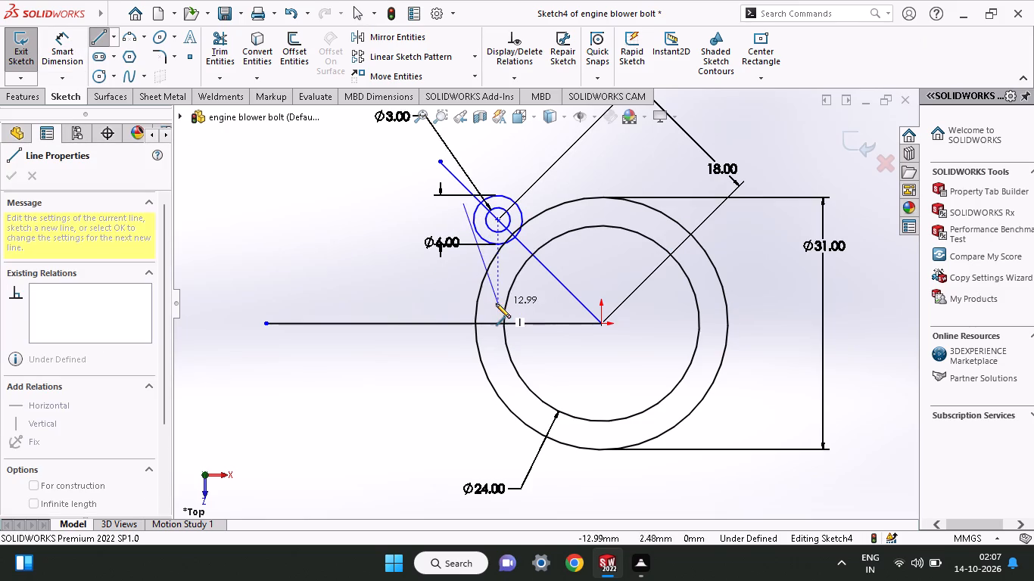
pyautogui.click(496, 303)
pyautogui.rightClick(304, 278)
pyautogui.click(312, 283)
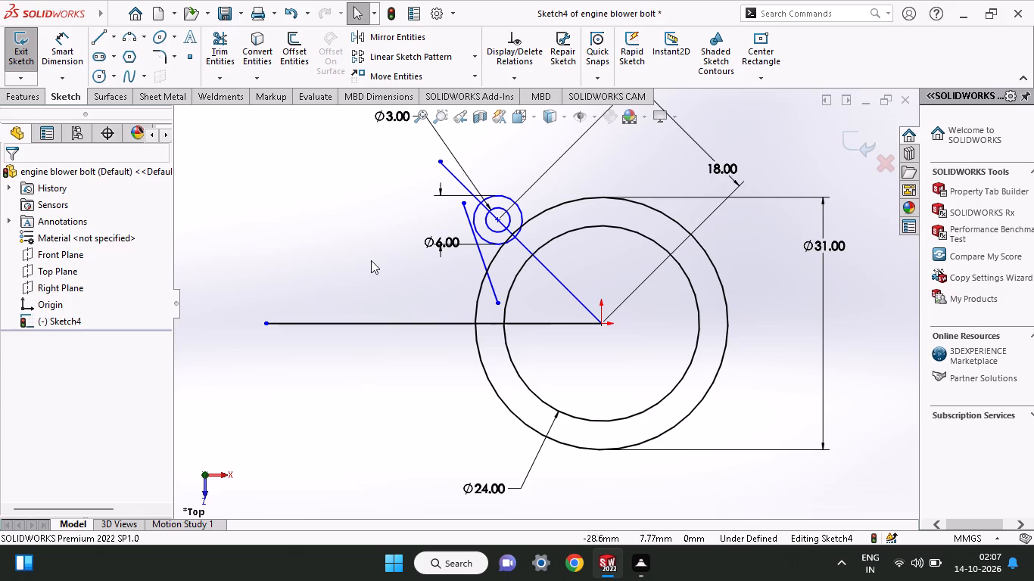
# Add a Tangent relation between the steep oblique line and the 6 mm circle.
pyautogui.keyDown('shift'); pyautogui.click(480, 255); pyautogui.keyUp('shift')
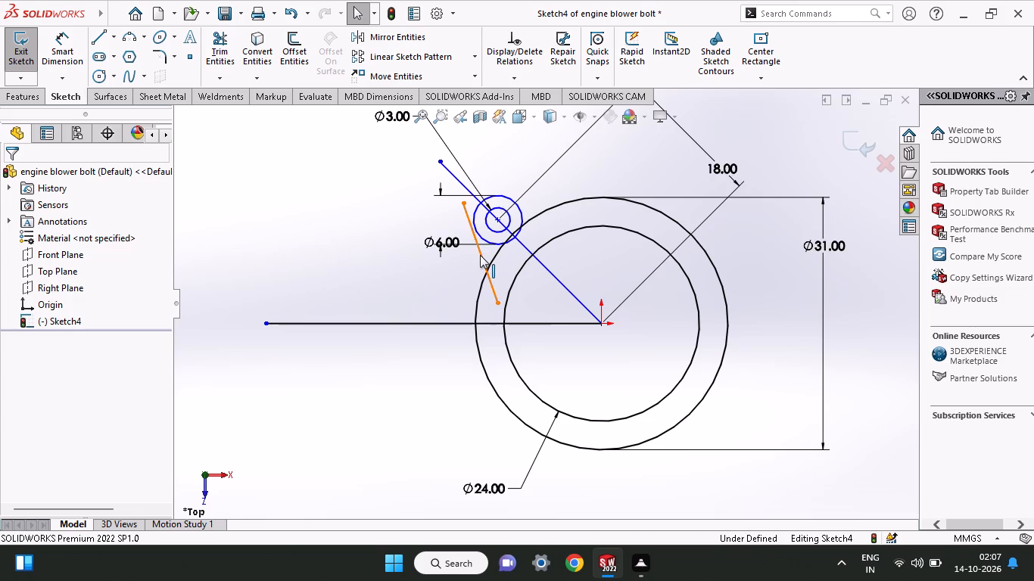
pyautogui.keyDown('shift'); pyautogui.click(484, 239); pyautogui.keyUp('shift')
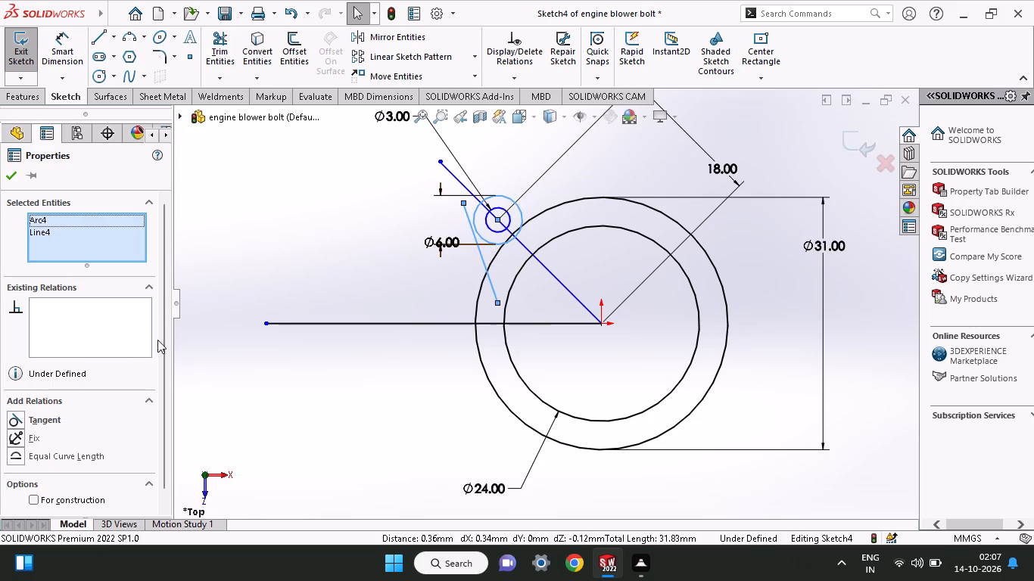
pyautogui.click(34, 416)
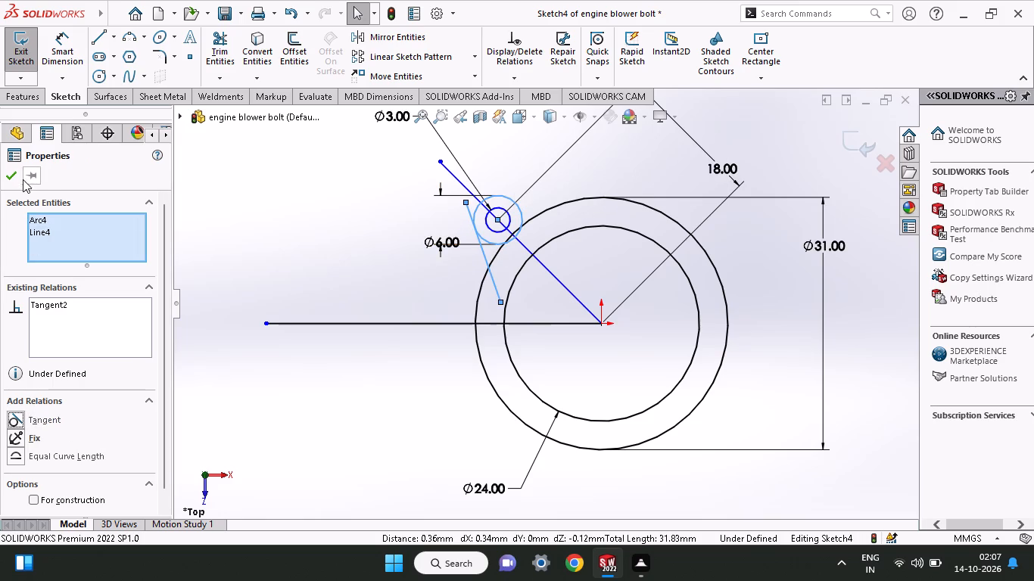
pyautogui.click(14, 183)
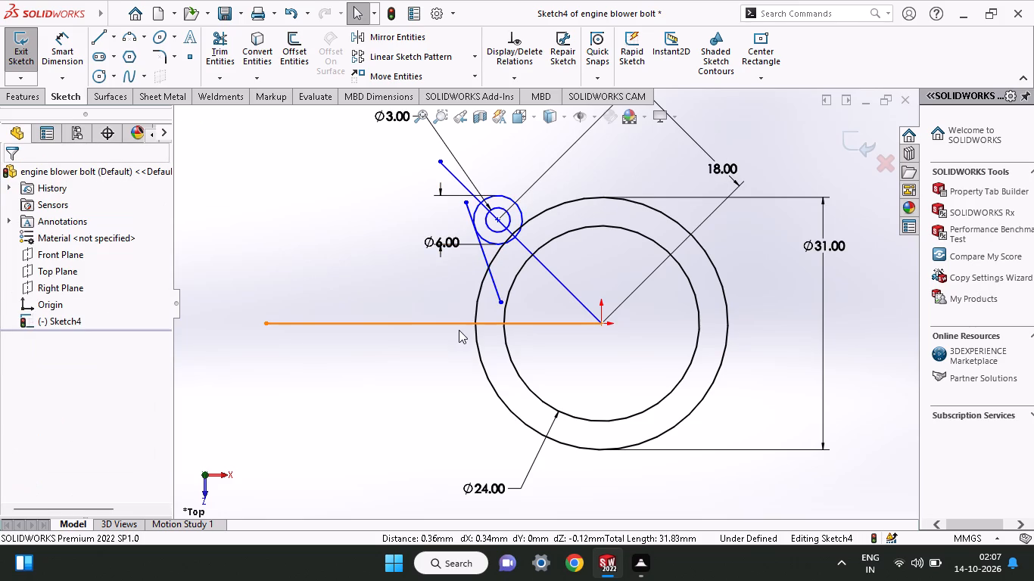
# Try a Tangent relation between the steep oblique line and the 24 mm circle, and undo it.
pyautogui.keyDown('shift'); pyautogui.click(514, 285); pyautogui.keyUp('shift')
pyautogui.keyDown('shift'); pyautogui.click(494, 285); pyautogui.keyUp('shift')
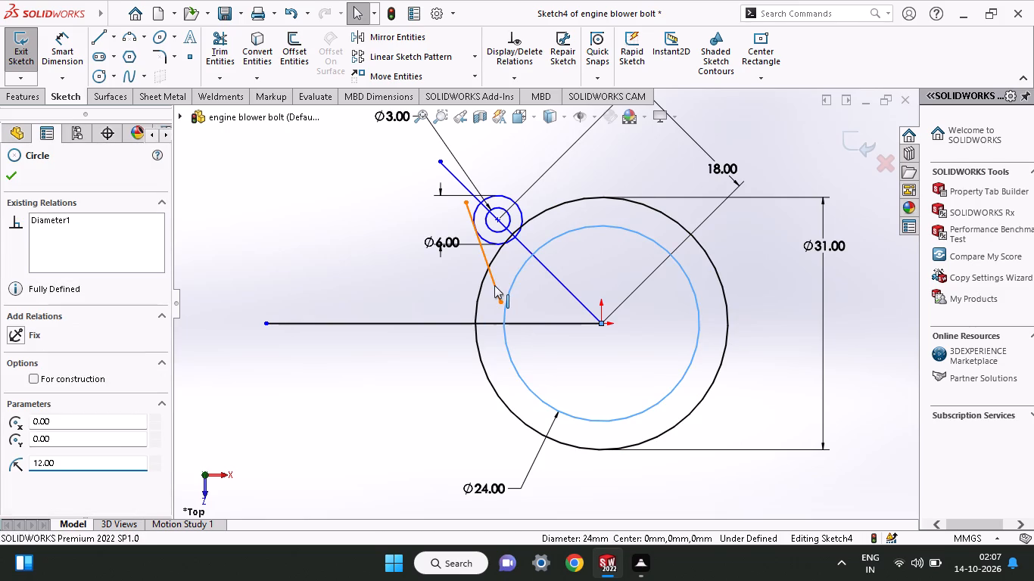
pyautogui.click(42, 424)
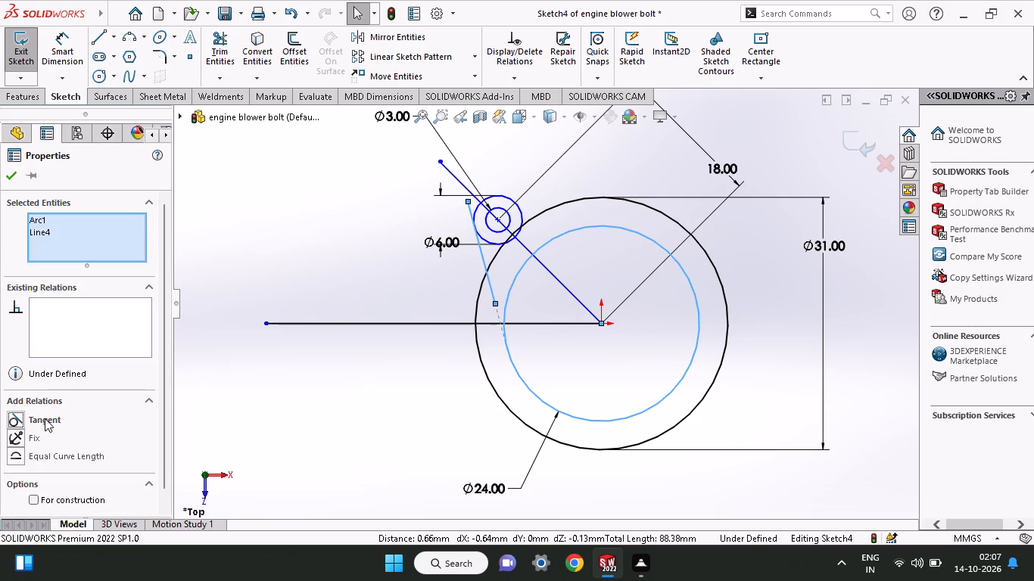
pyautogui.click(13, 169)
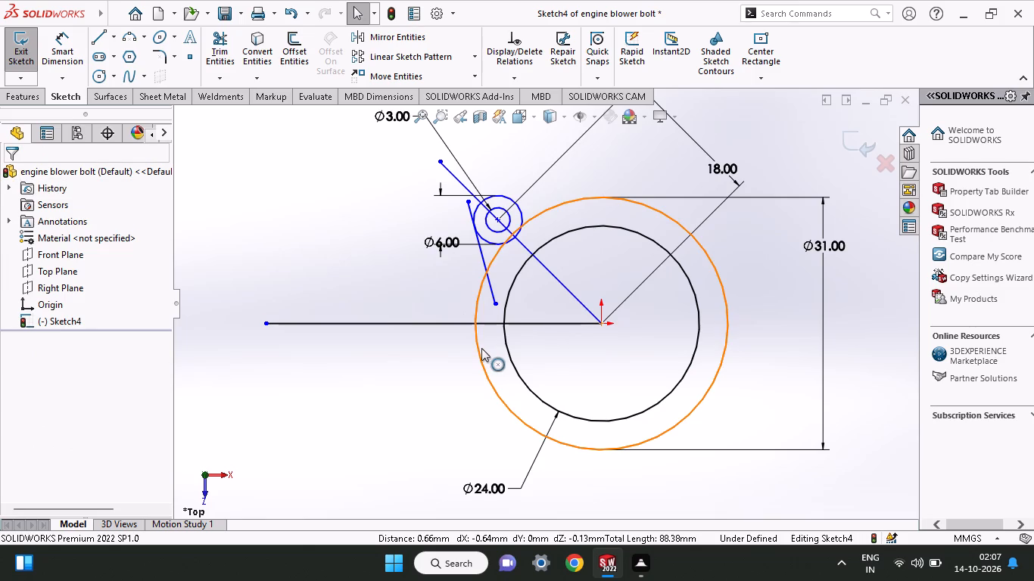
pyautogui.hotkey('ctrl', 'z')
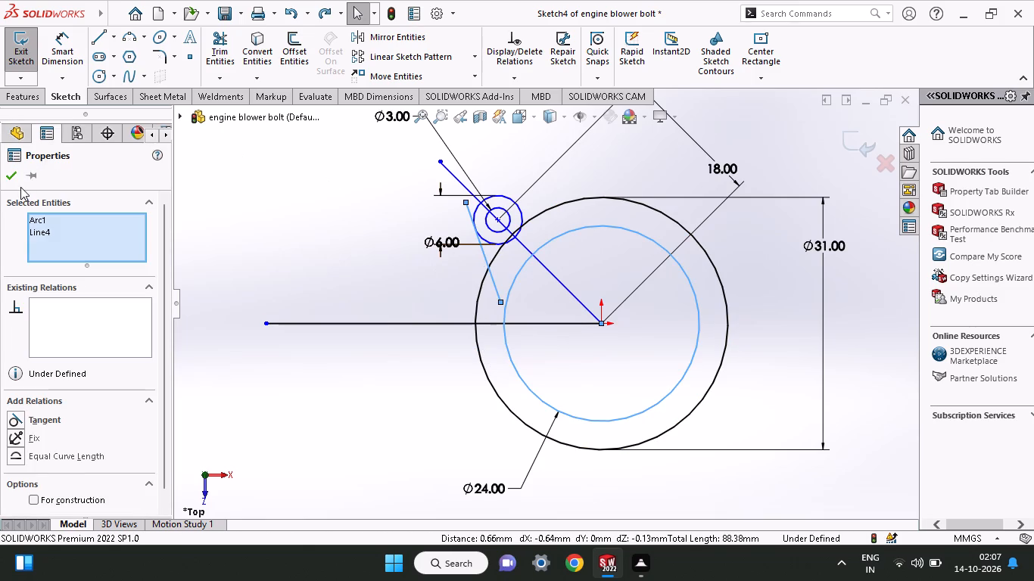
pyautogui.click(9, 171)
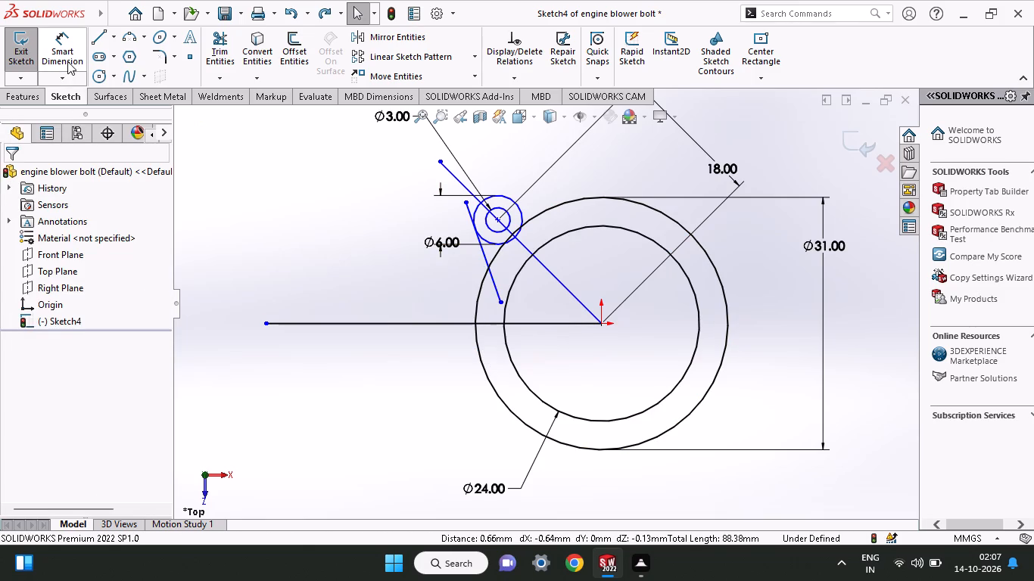
# Dimension the angle between the steep tangent line and the 18 mm oblique line to 20°.
pyautogui.click(67, 59)
pyautogui.click(491, 269)
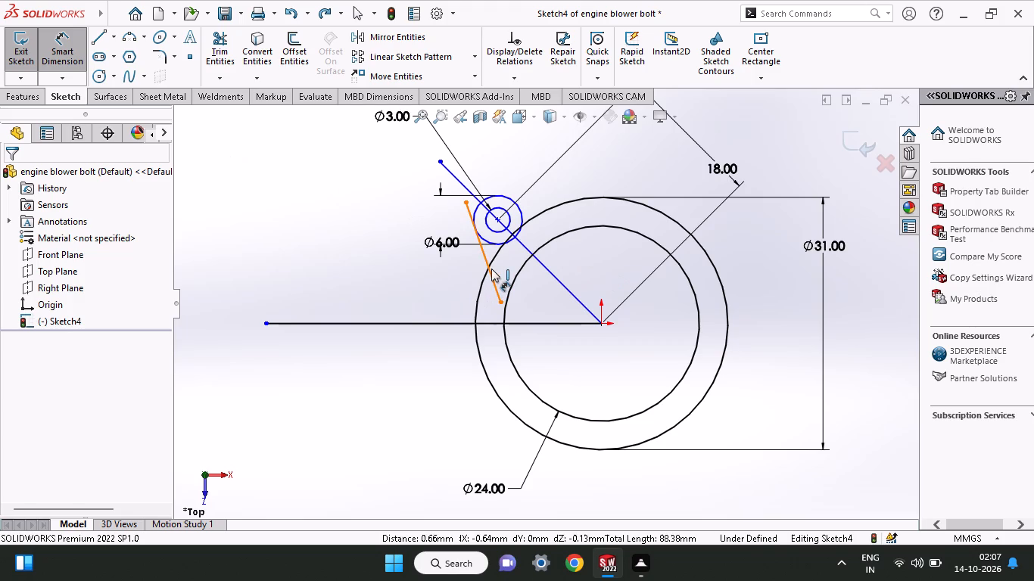
pyautogui.click(529, 250)
pyautogui.click(533, 295)
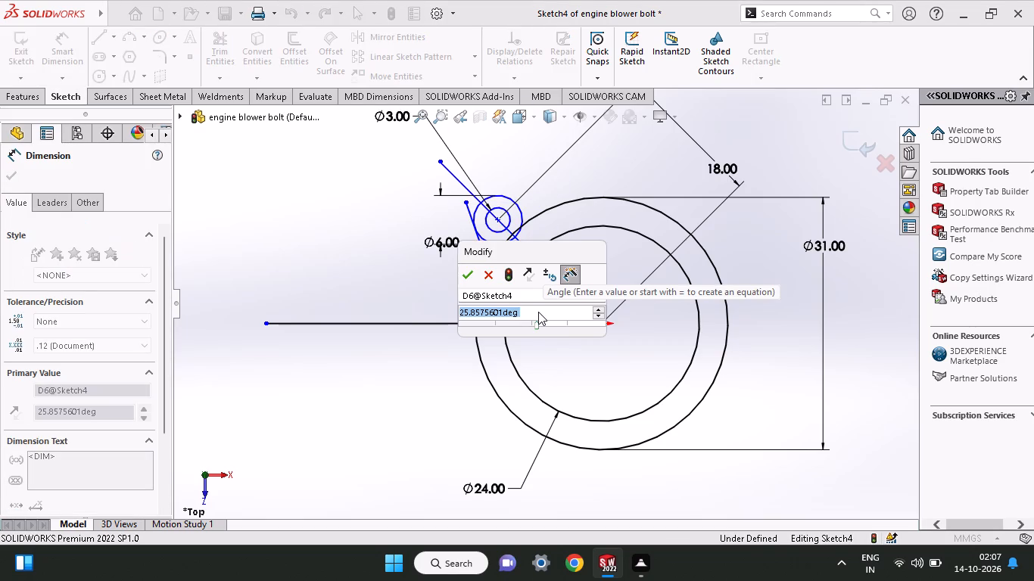
pyautogui.write('20')
pyautogui.press('Return')
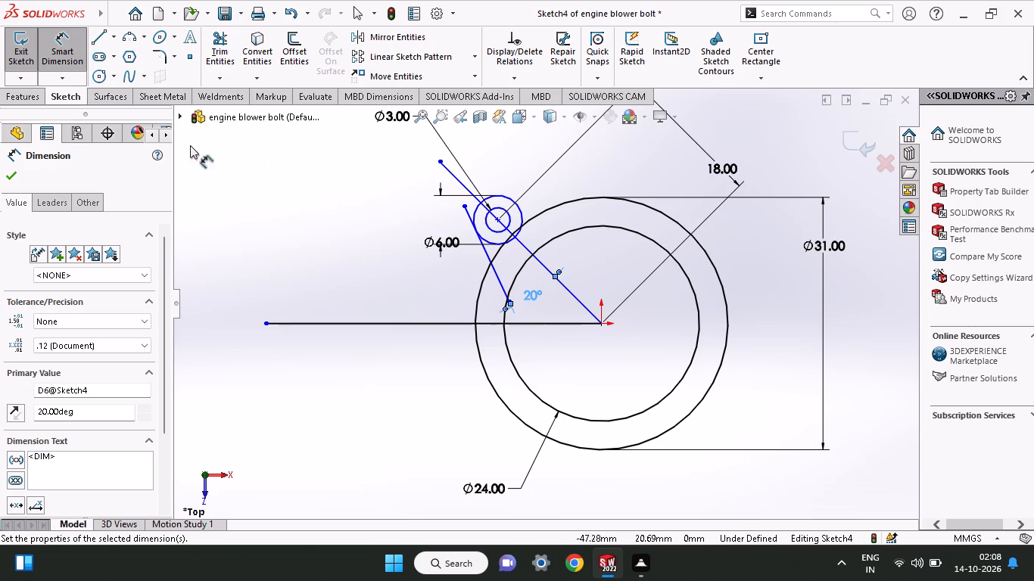
pyautogui.click(13, 171)
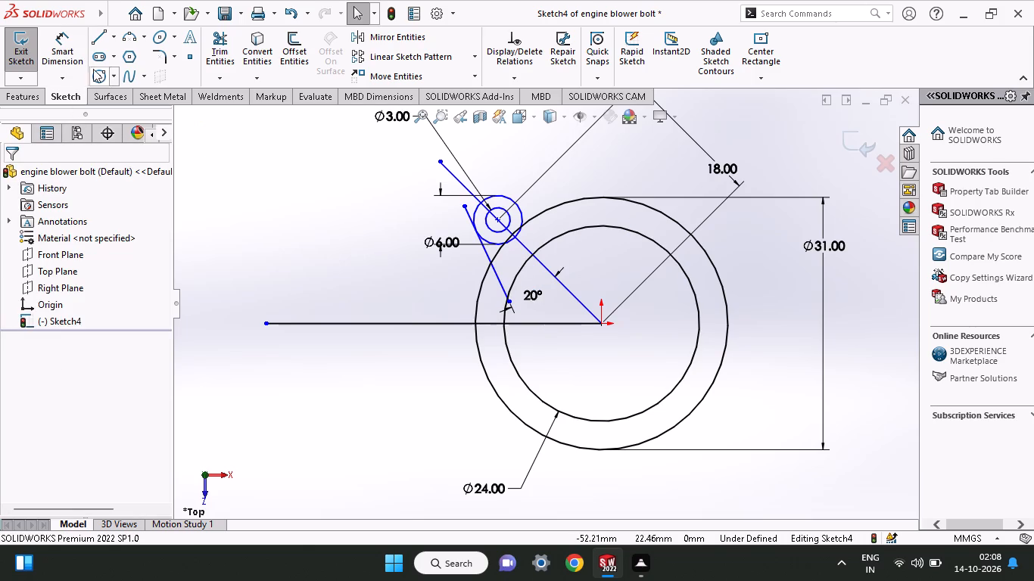
# Sketch a second oblique line about 14 mm long on the opposite side of the 6 mm circle, ending inside the 24 mm circle.
pyautogui.click(100, 39)
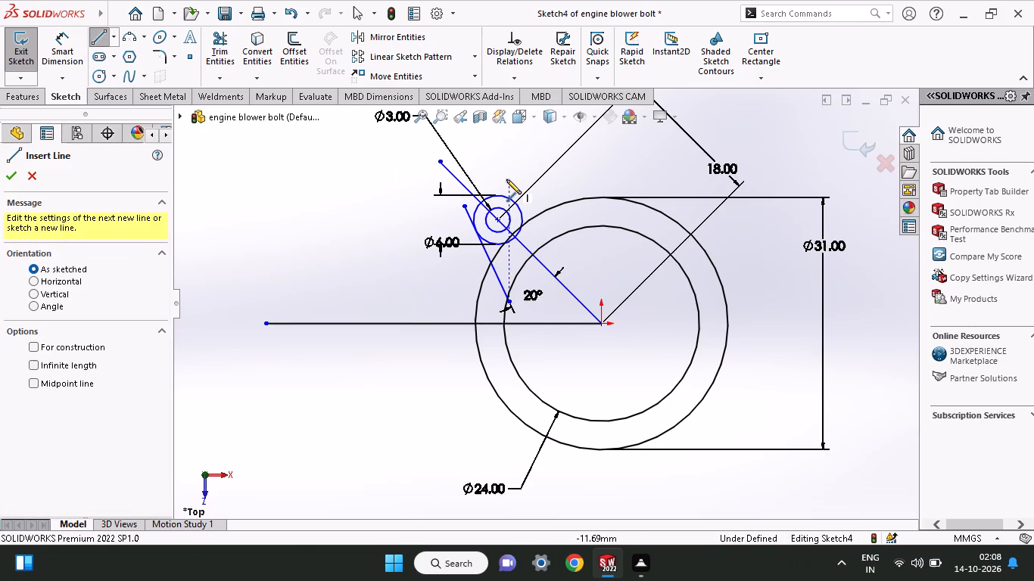
pyautogui.click(502, 179)
pyautogui.click(580, 254)
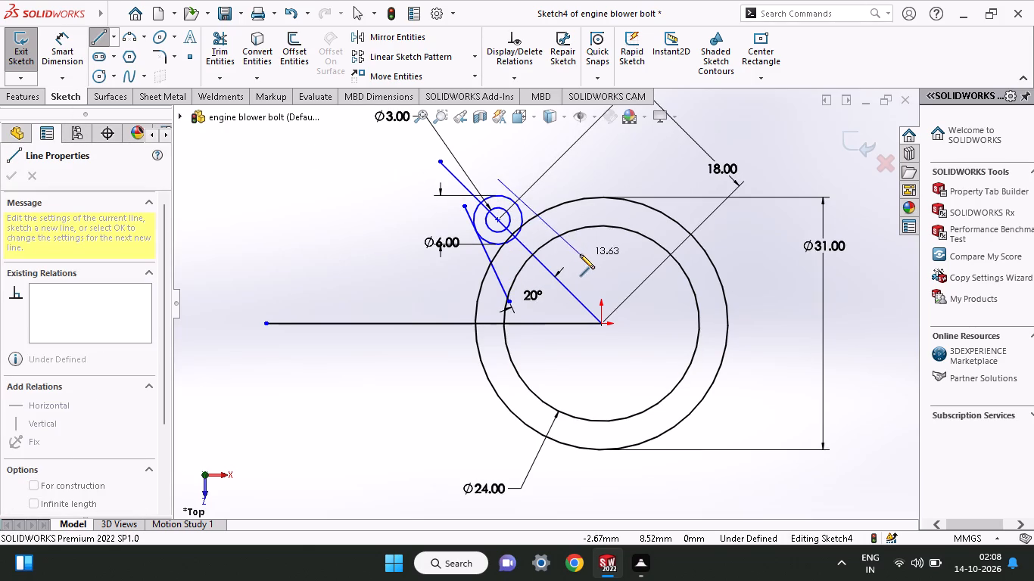
pyautogui.rightClick(586, 180)
pyautogui.click(611, 192)
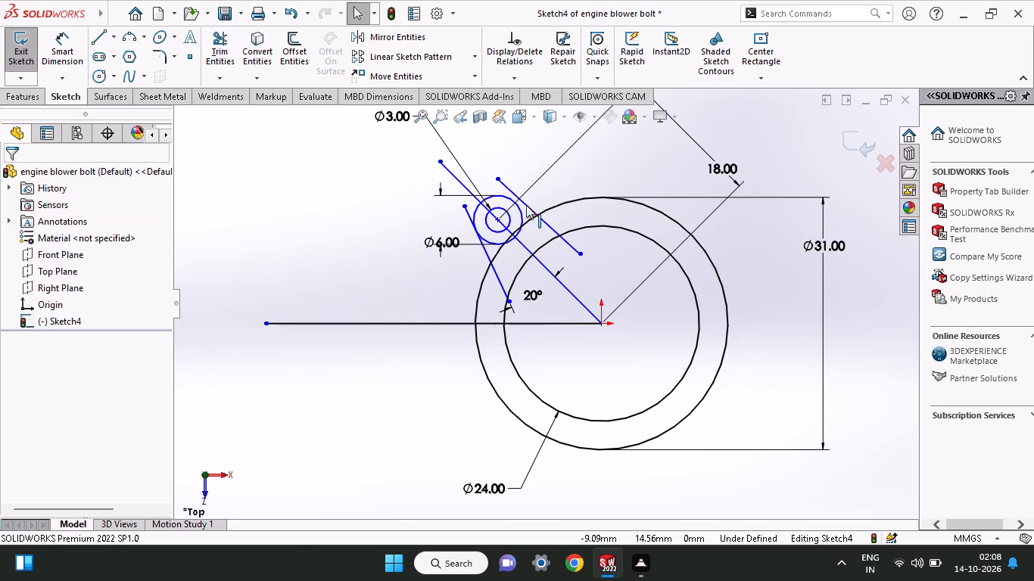
# Add a Tangent relation between the second side line and the 6 mm circle.
pyautogui.keyDown('shift'); pyautogui.click(525, 216); pyautogui.keyUp('shift')
pyautogui.keyDown('shift'); pyautogui.click(525, 207); pyautogui.keyUp('shift')
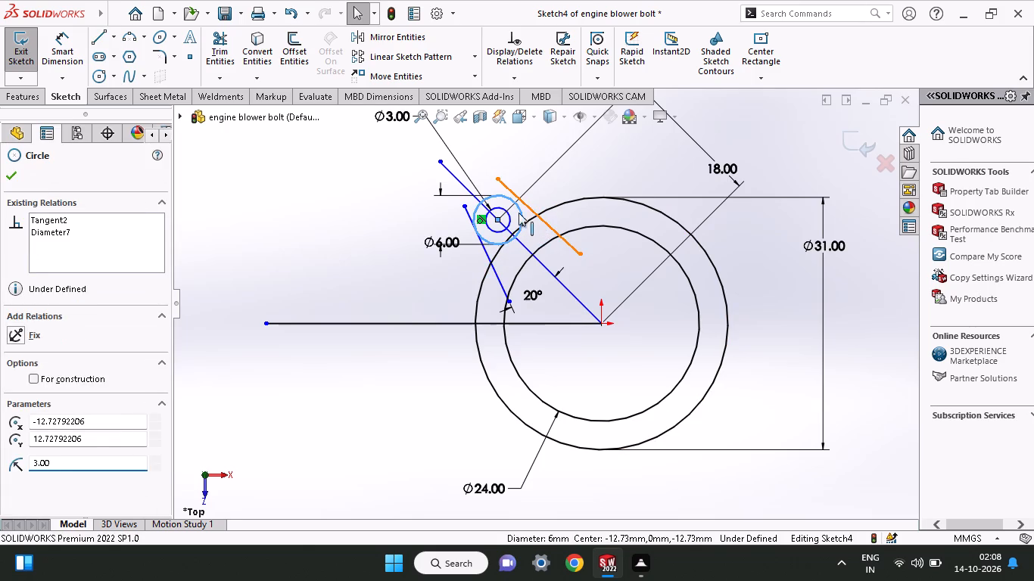
pyautogui.click(23, 416)
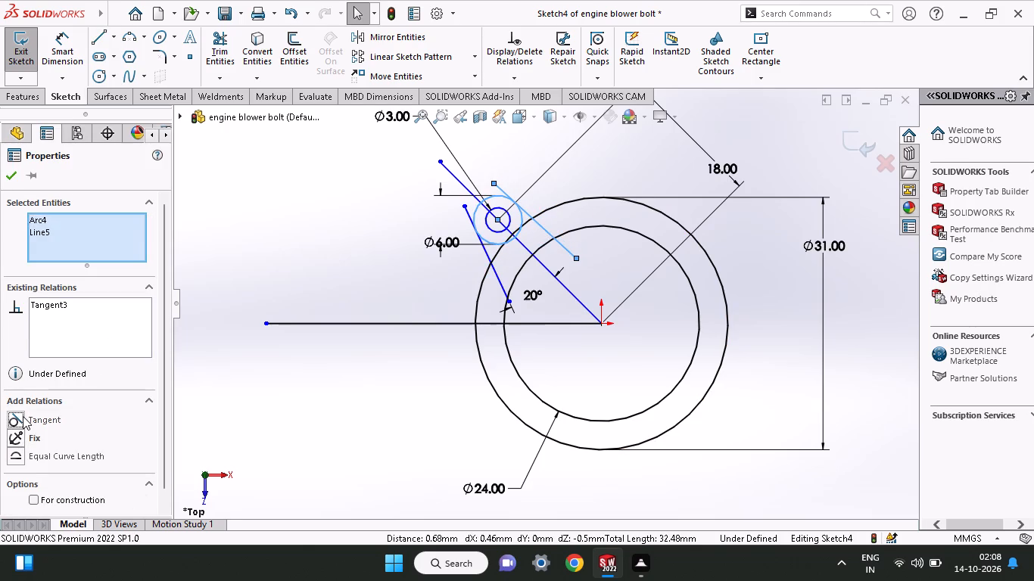
pyautogui.click(14, 180)
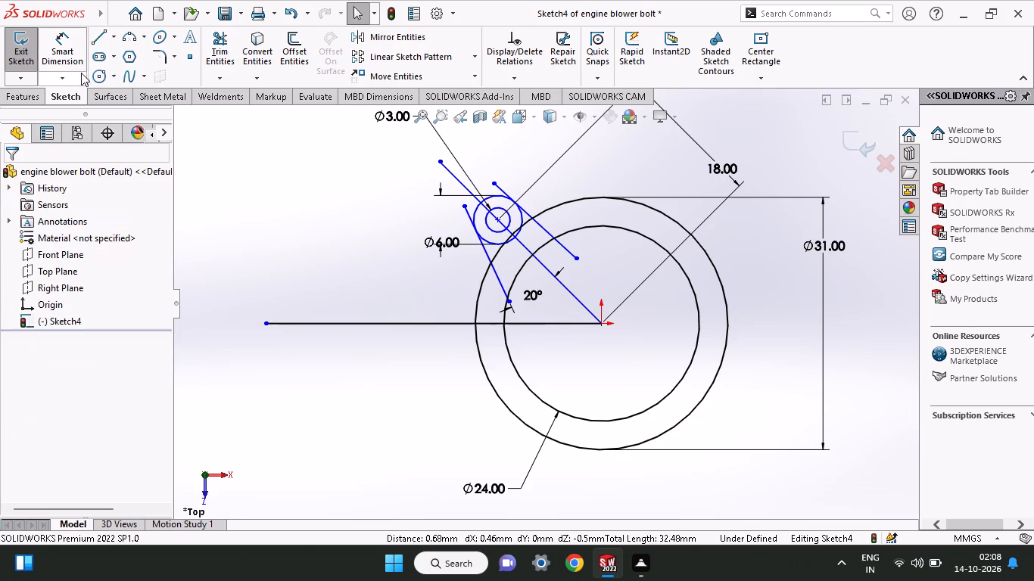
# Dimension the angle between the second side line and the 18 mm oblique line to 20°.
pyautogui.click(82, 39)
pyautogui.click(539, 259)
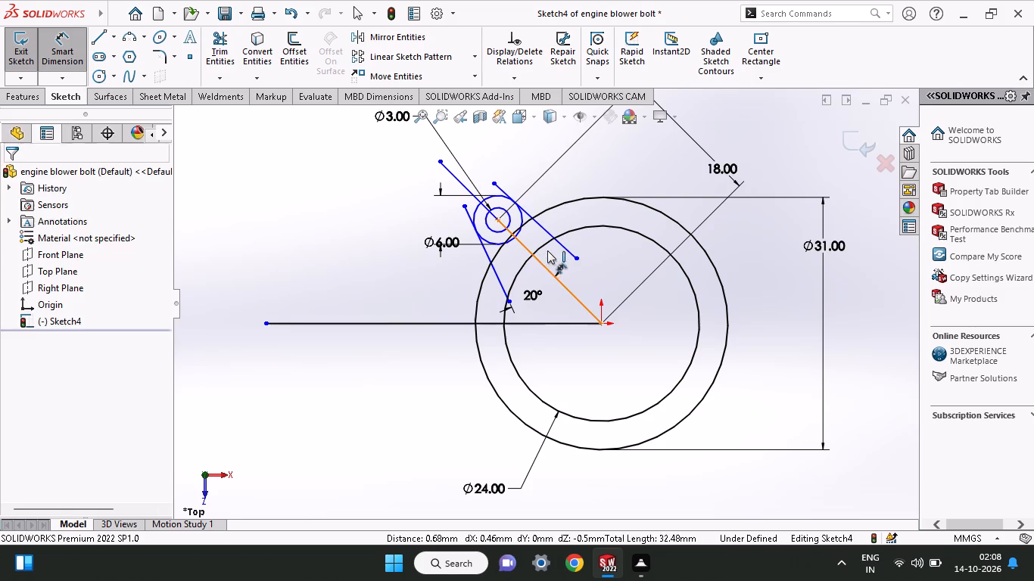
pyautogui.click(556, 237)
pyautogui.click(555, 256)
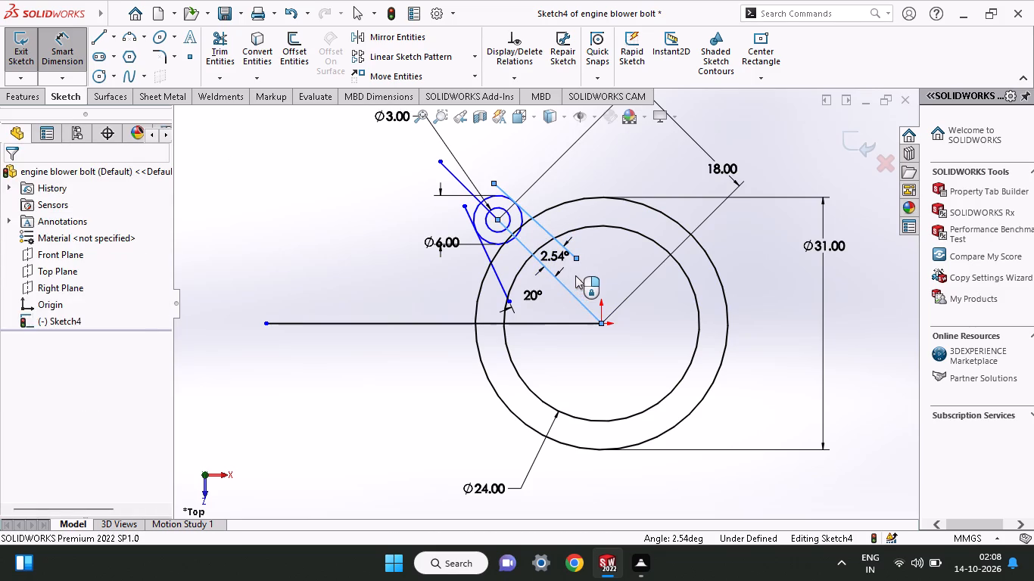
pyautogui.write('20')
pyautogui.press('Return')
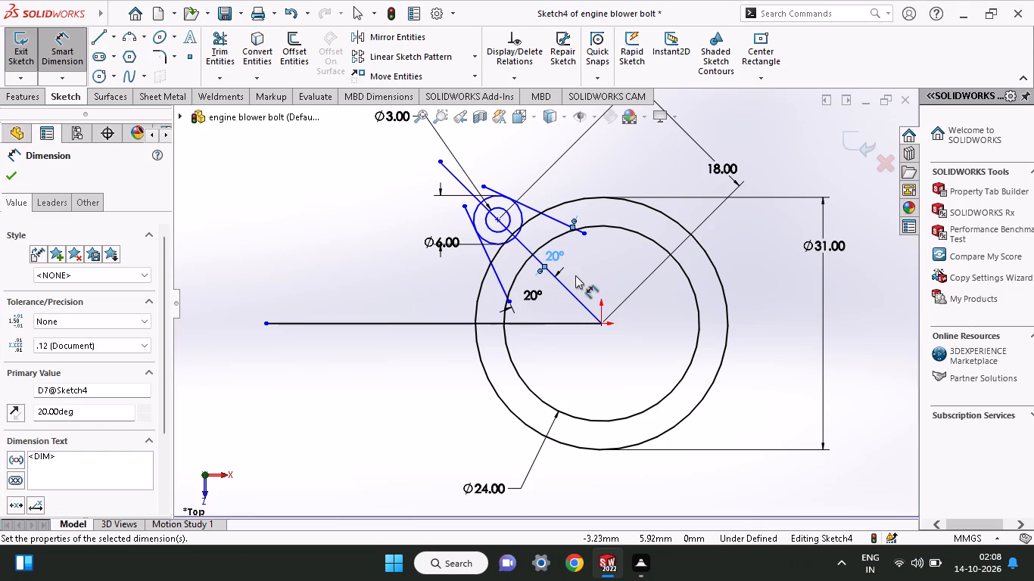
pyautogui.click(14, 171)
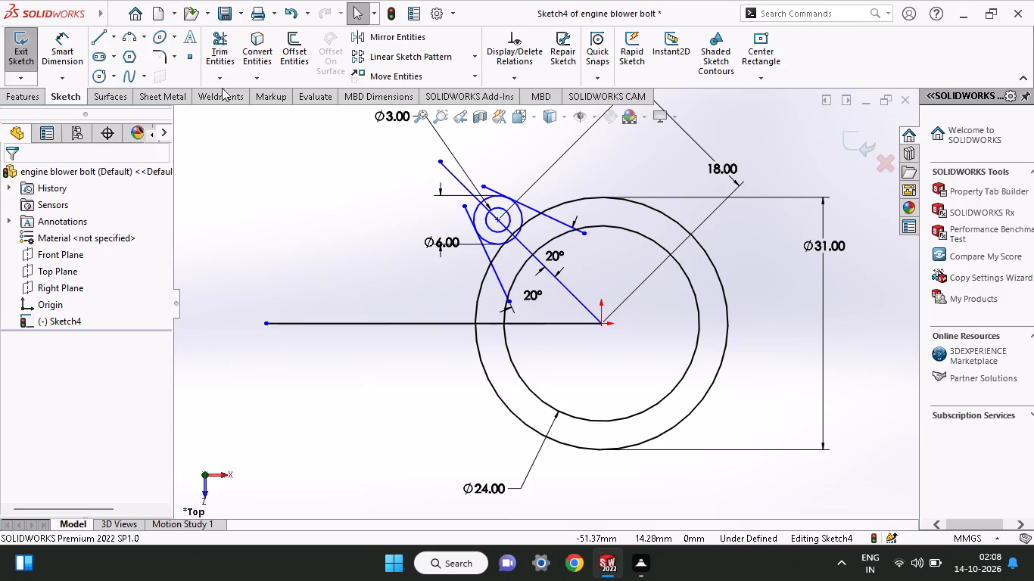
# Trim the outer ends of the oblique centre line and both side lines back to the 6 mm circle.
pyautogui.click(212, 48)
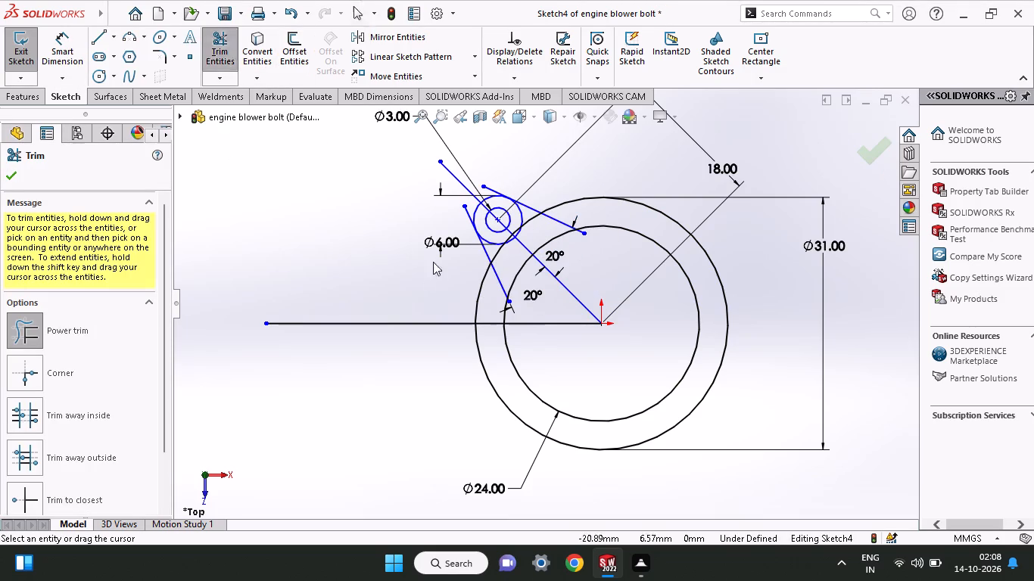
pyautogui.moveTo(462, 182); pyautogui.dragTo(462, 227)
pyautogui.moveTo(457, 220); pyautogui.dragTo(467, 204)
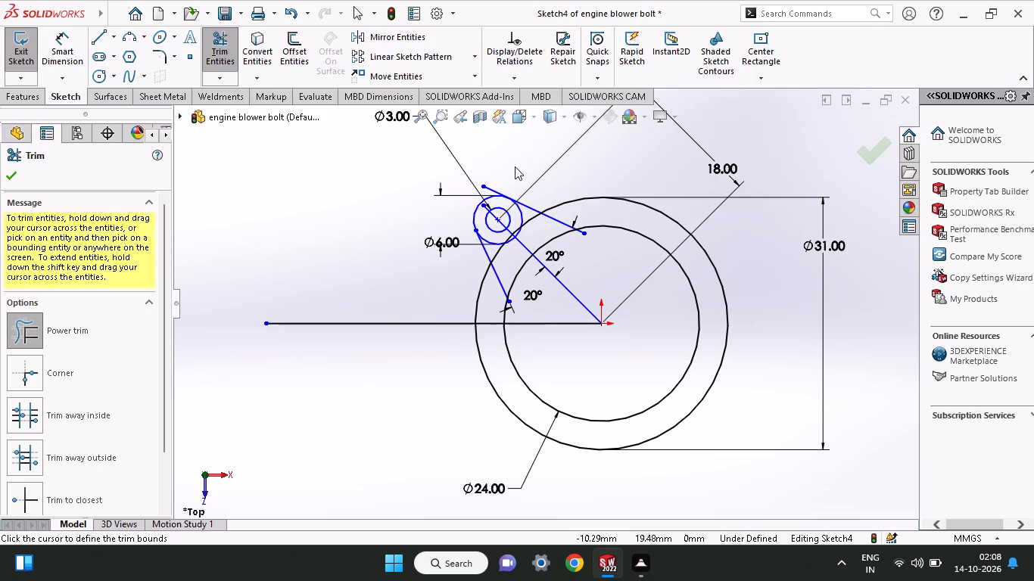
pyautogui.moveTo(514, 167); pyautogui.dragTo(490, 191)
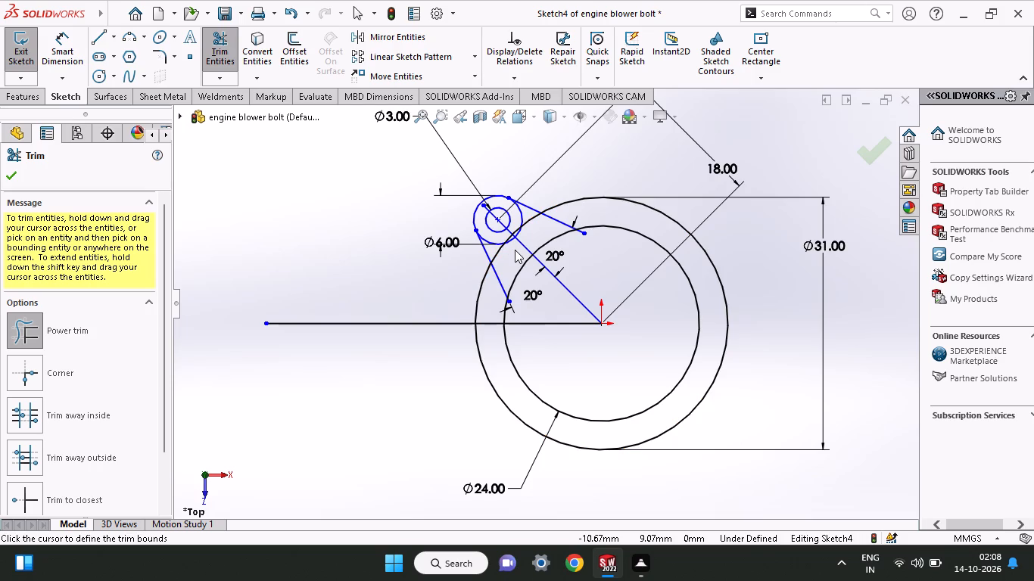
# Trim away the inner part of the 6 mm circle and the 31 mm circle's arc between the two side lines.
pyautogui.moveTo(515, 250); pyautogui.dragTo(504, 232)
pyautogui.moveTo(505, 253); pyautogui.dragTo(494, 245)
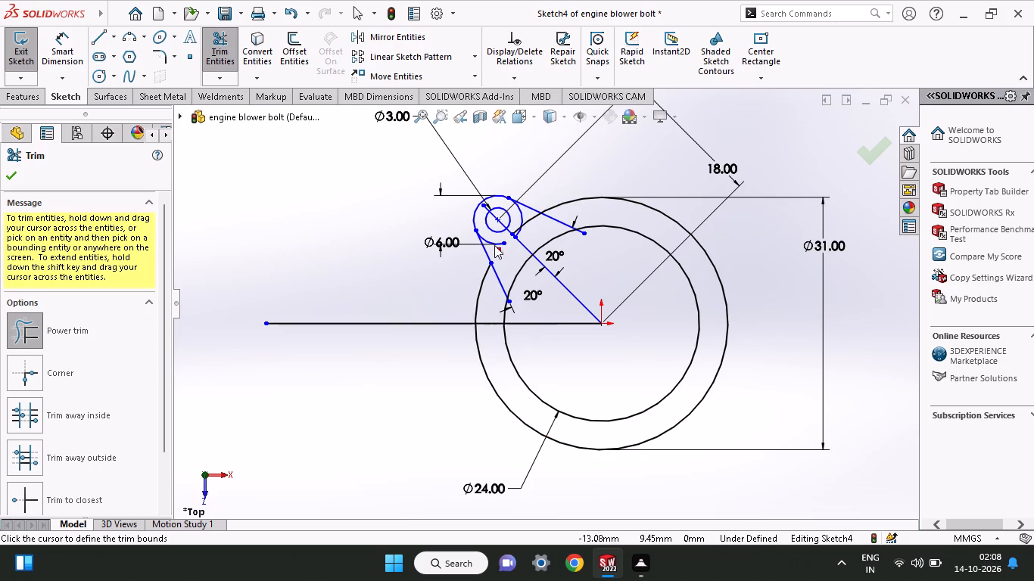
pyautogui.moveTo(494, 245); pyautogui.dragTo(489, 231)
pyautogui.click(528, 226)
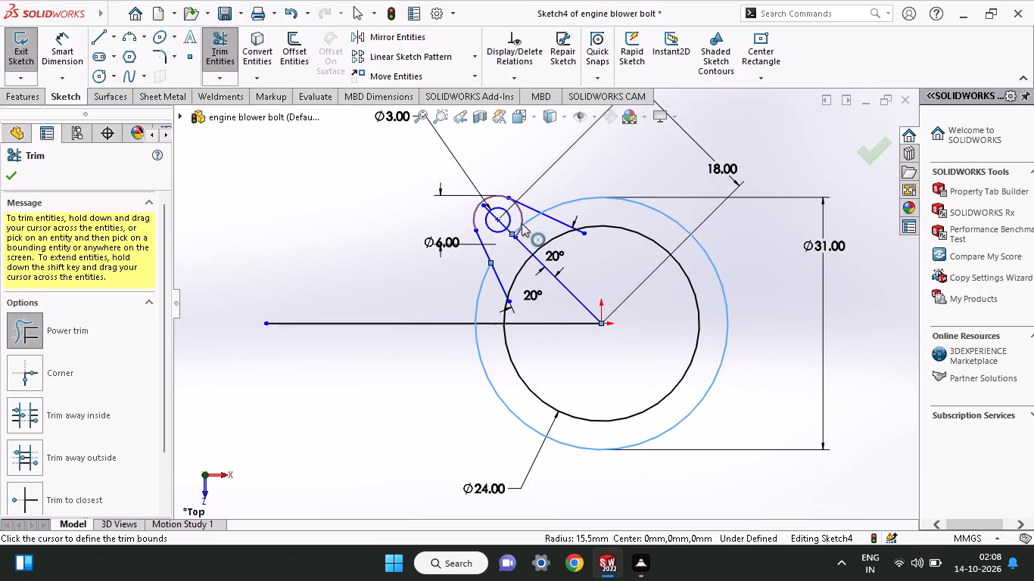
pyautogui.moveTo(536, 231); pyautogui.dragTo(516, 218)
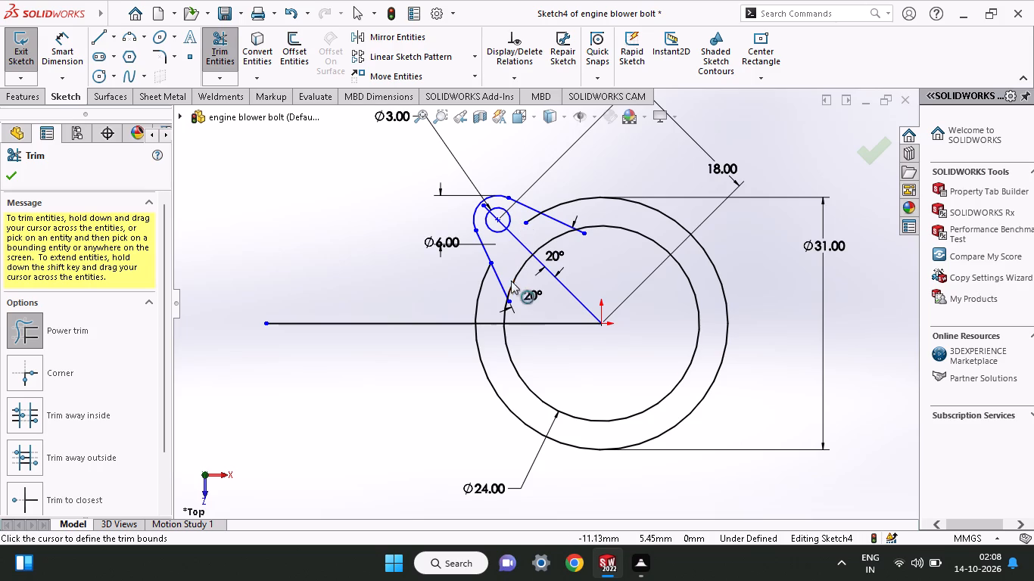
pyautogui.moveTo(543, 226); pyautogui.dragTo(526, 213)
# Trim off the portions of both side lines that run inside the 31 mm circle, including the short leftover ends.
pyautogui.moveTo(512, 267); pyautogui.dragTo(490, 290)
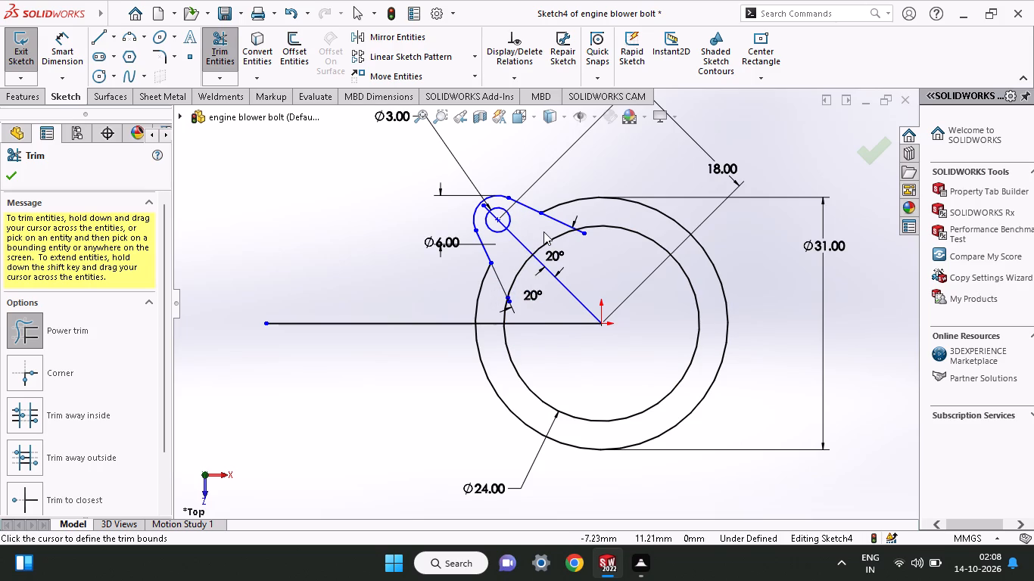
pyautogui.moveTo(543, 231); pyautogui.dragTo(576, 213)
pyautogui.moveTo(575, 243); pyautogui.dragTo(582, 233)
pyautogui.moveTo(582, 233); pyautogui.dragTo(578, 232)
pyautogui.moveTo(516, 298); pyautogui.dragTo(509, 312)
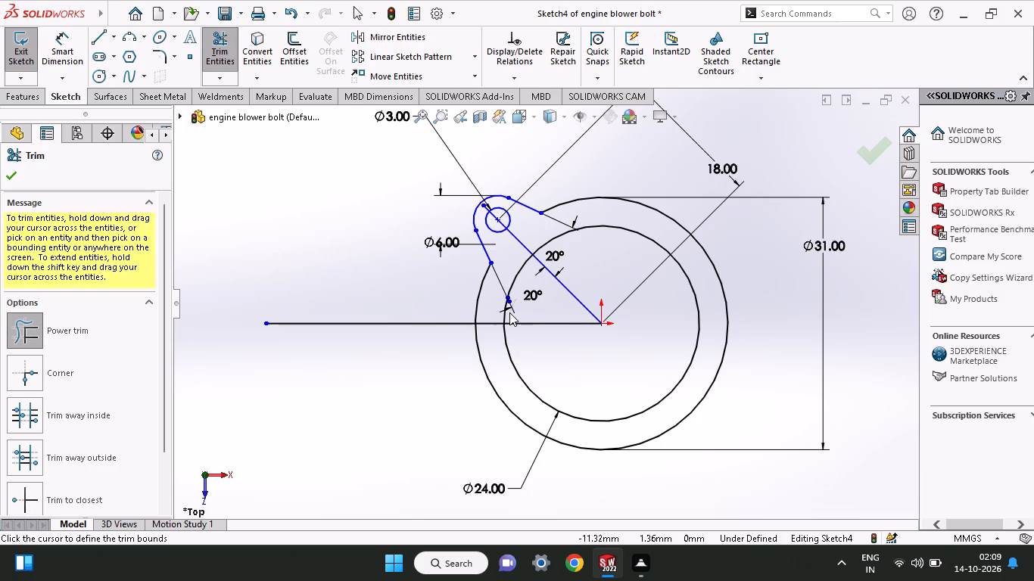
pyautogui.moveTo(509, 312); pyautogui.dragTo(512, 306)
pyautogui.keyDown('ctrl'); pyautogui.scroll(-9, 519, 300); pyautogui.keyUp('ctrl')
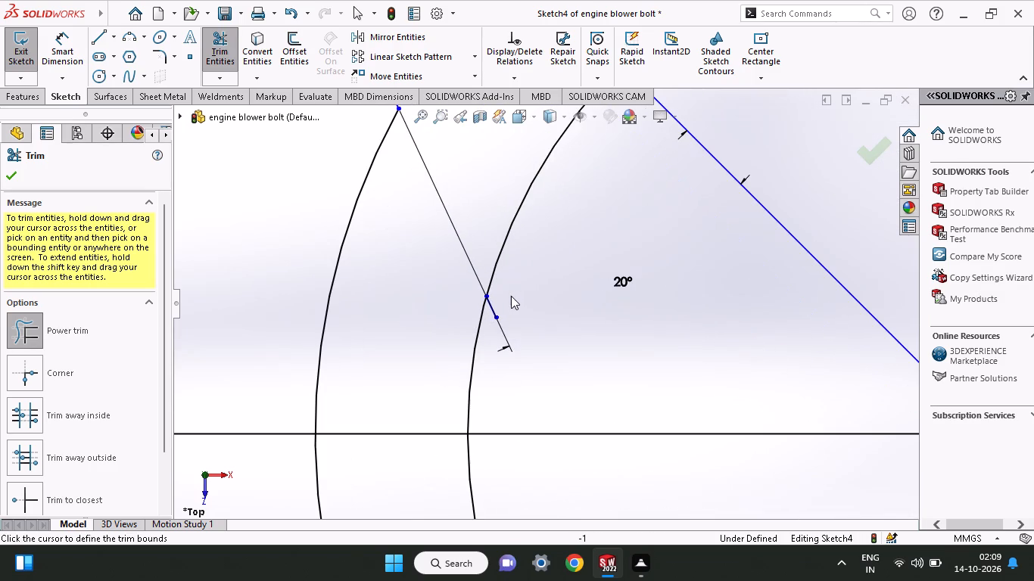
pyautogui.moveTo(509, 296); pyautogui.dragTo(486, 322)
pyautogui.keyDown('ctrl'); pyautogui.scroll(5, 490, 321); pyautogui.keyUp('ctrl')
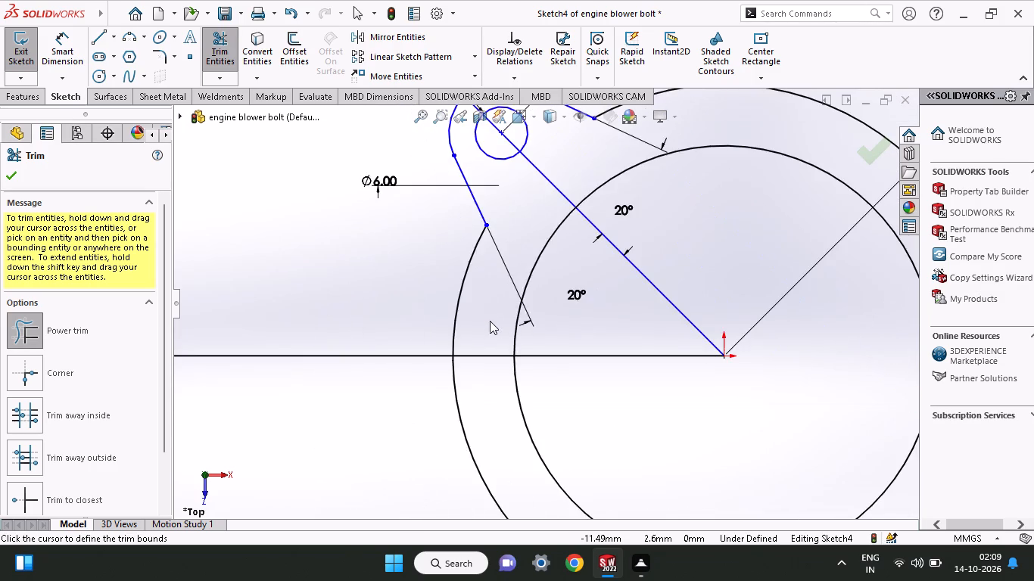
pyautogui.keyDown('ctrl'); pyautogui.scroll(5, 490, 321); pyautogui.keyUp('ctrl')
pyautogui.keyDown('ctrl'); pyautogui.scroll(-1, 553, 274); pyautogui.keyUp('ctrl')
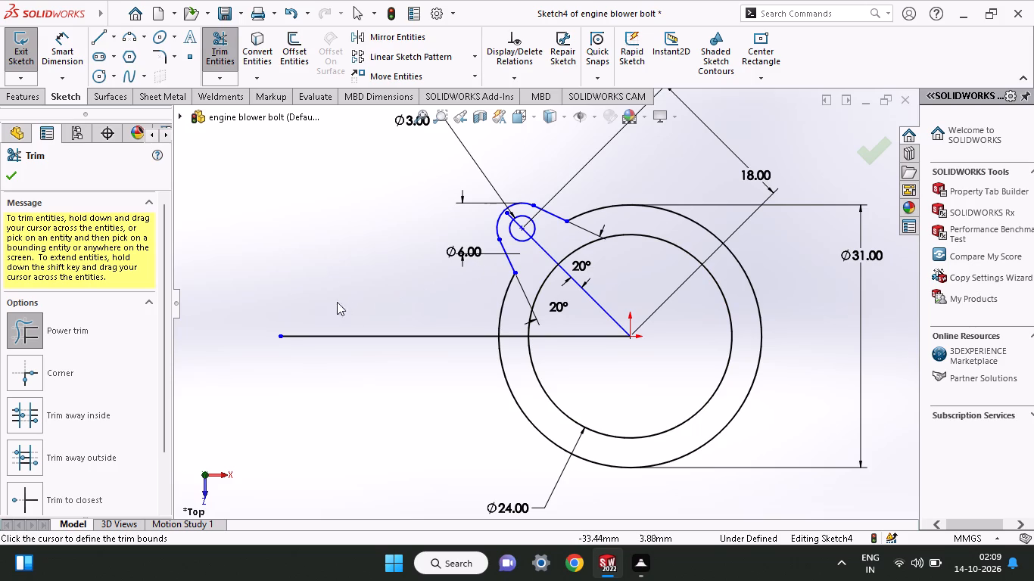
# Extrude the ring-and-lug region, excluding the 3 mm hole, as a Blind boss 4 mm deep.
pyautogui.click(35, 103)
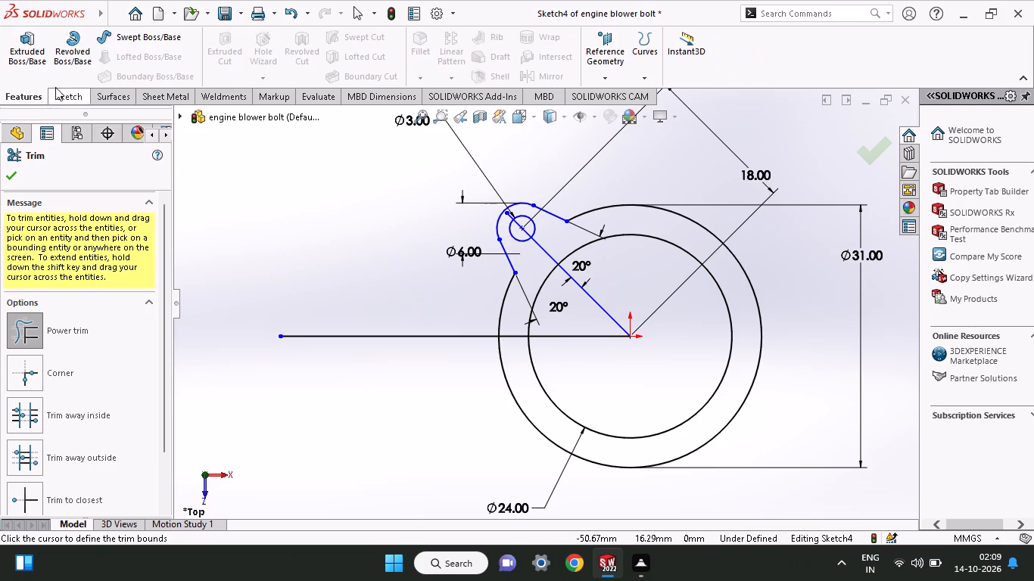
pyautogui.click(29, 65)
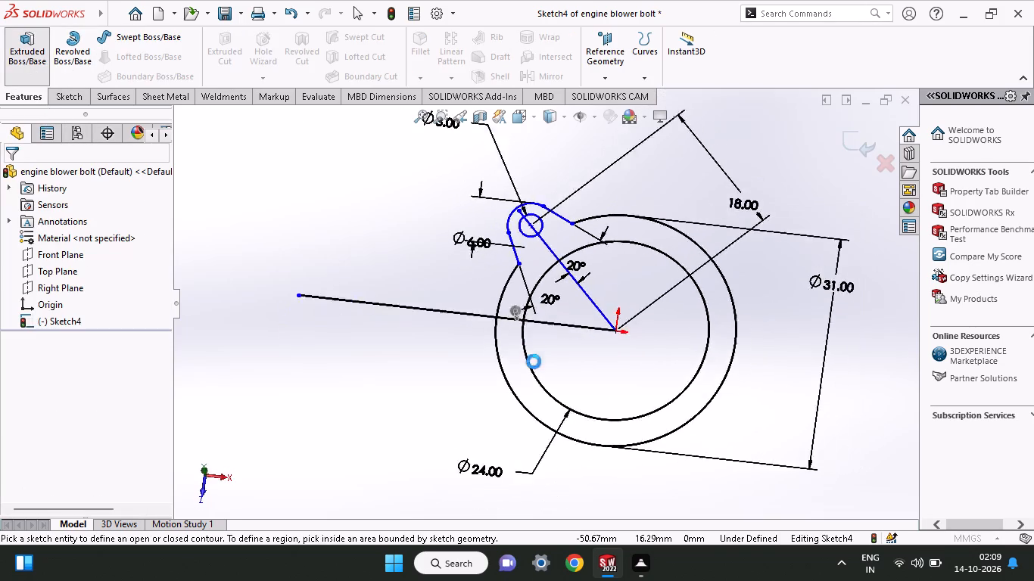
pyautogui.click(496, 318)
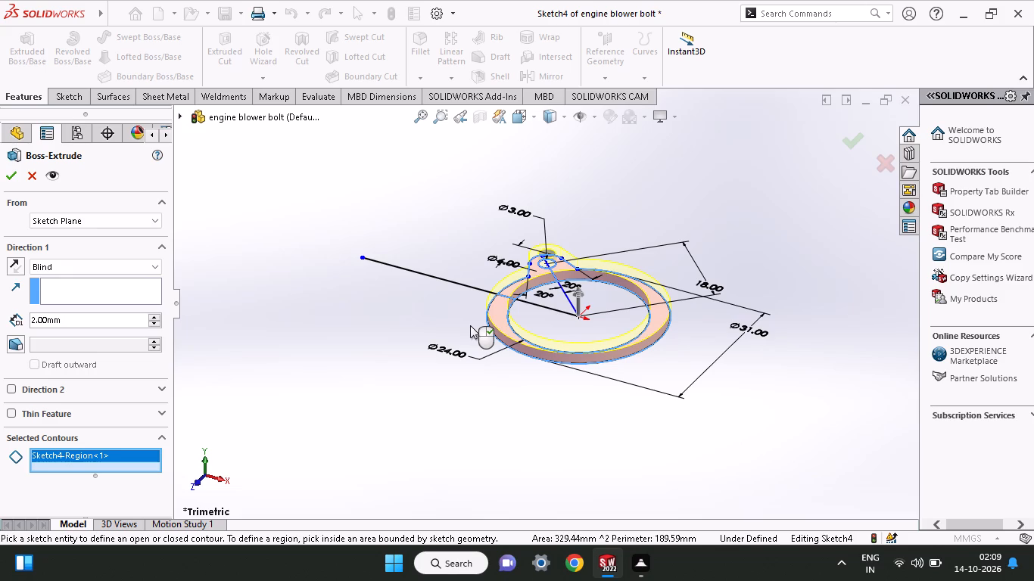
pyautogui.moveTo(70, 318); pyautogui.dragTo(0, 329)
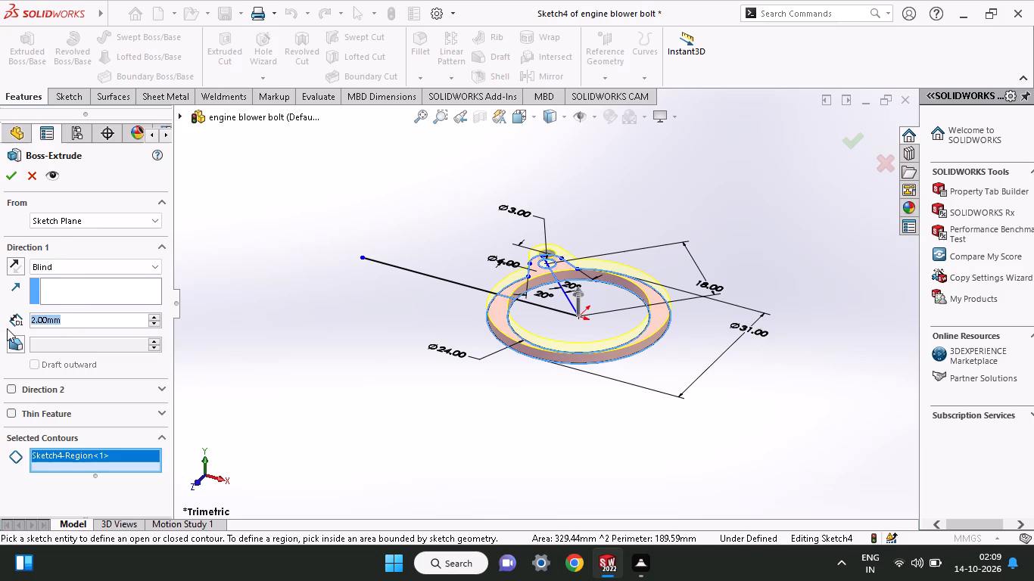
pyautogui.press('4')
pyautogui.press('Return')
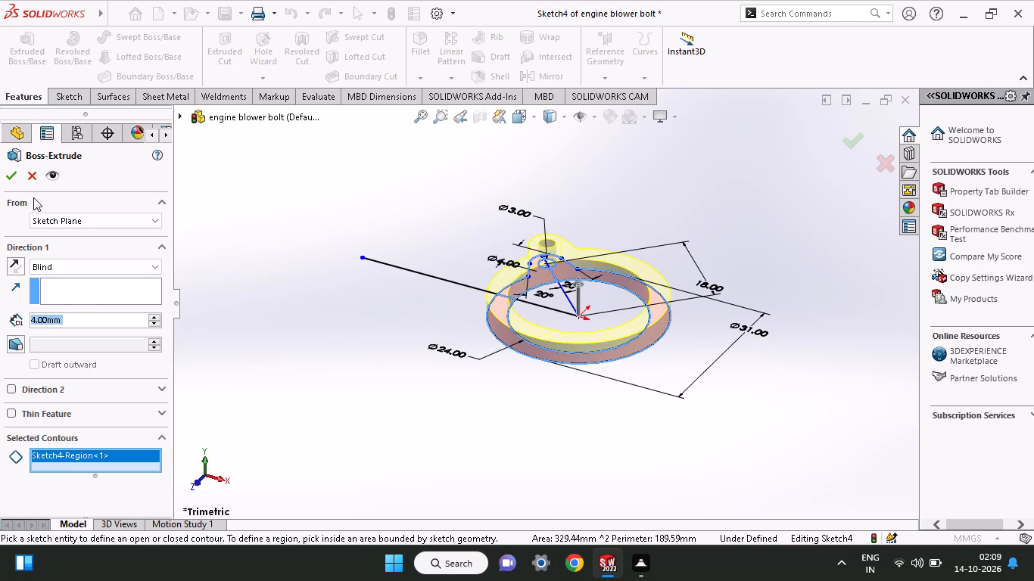
pyautogui.click(7, 175)
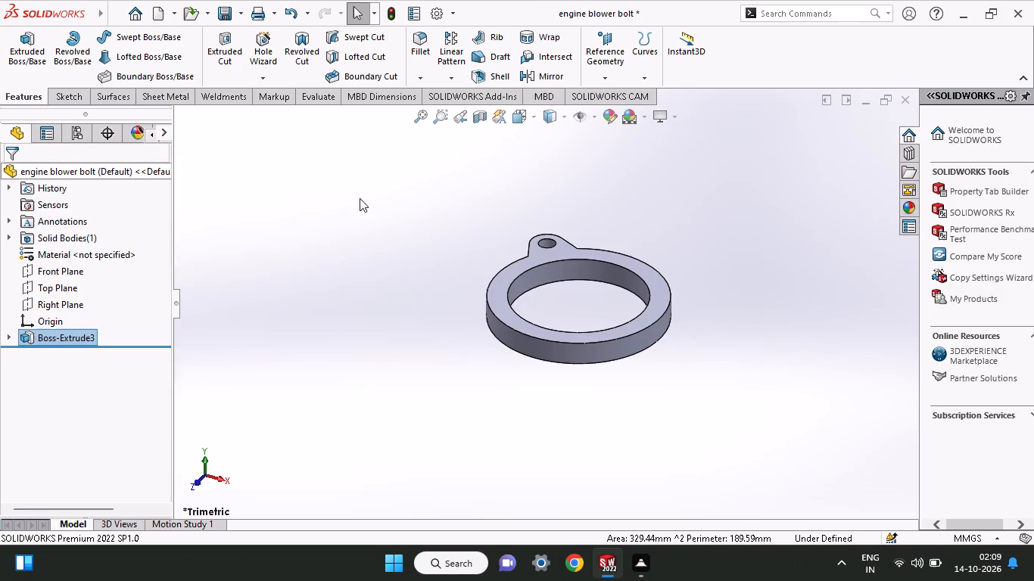
# Mirror the ring body with its lug about the Right Plane, with solids merged and no secondary mirror plane.
pyautogui.moveTo(416, 186); pyautogui.dragTo(424, 381, button='middle')
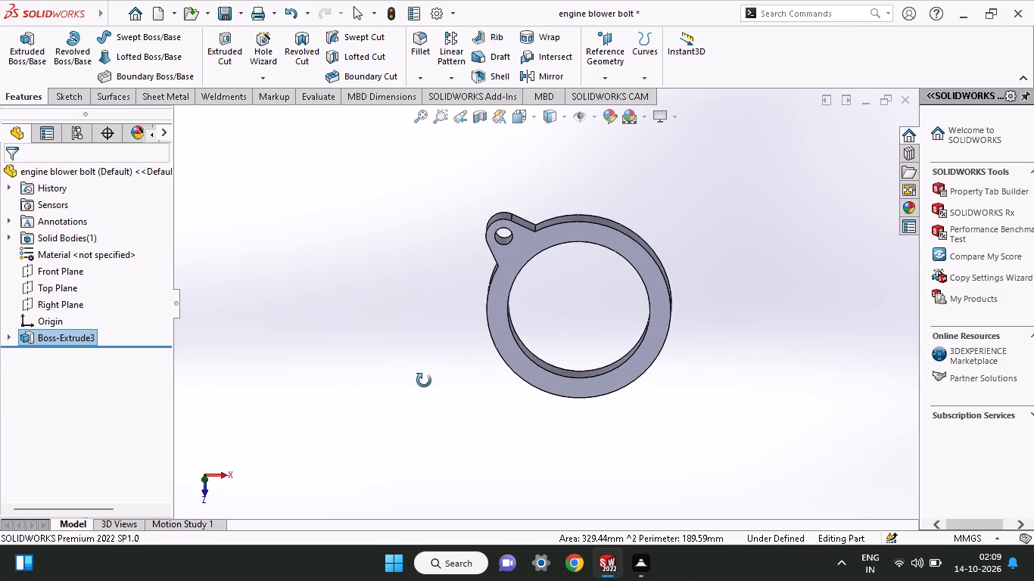
pyautogui.moveTo(424, 381); pyautogui.dragTo(421, 387, button='middle')
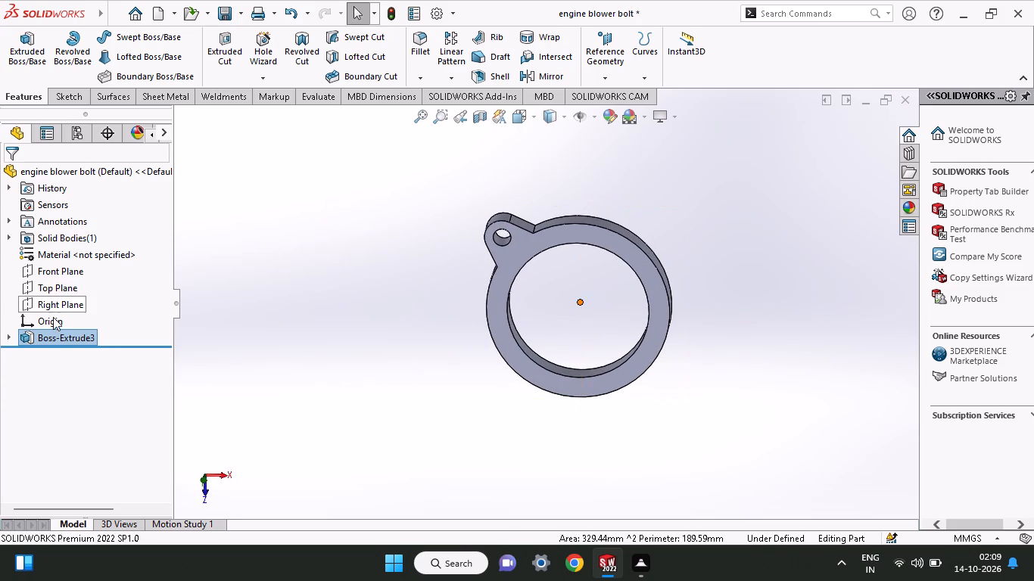
pyautogui.click(53, 312)
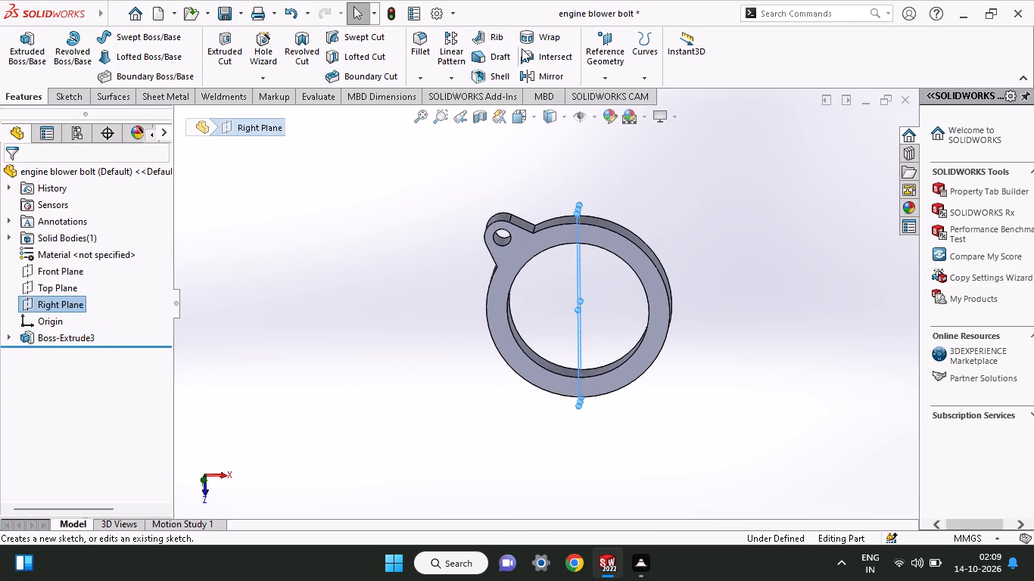
pyautogui.click(550, 79)
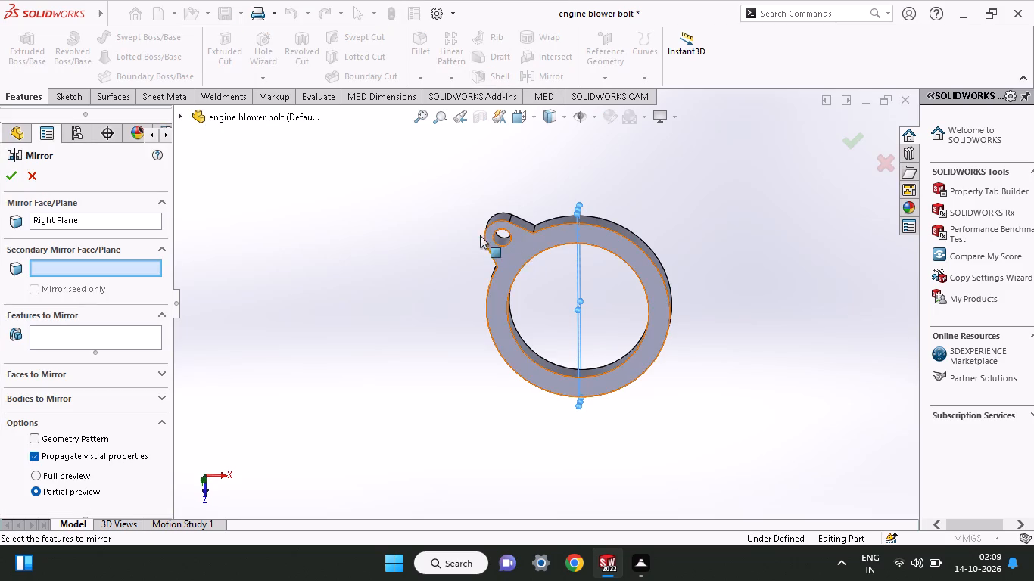
pyautogui.click(504, 250)
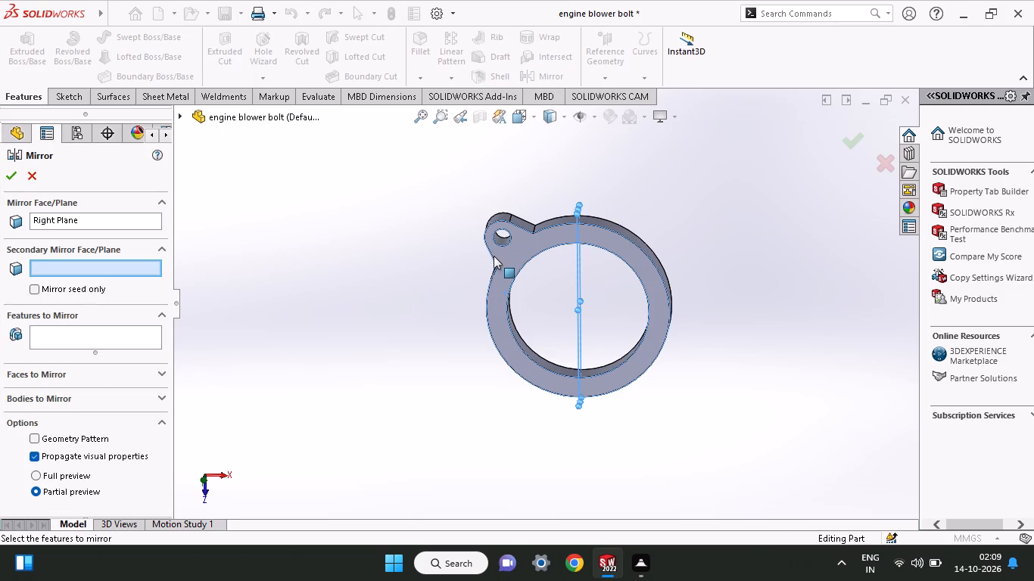
pyautogui.click(96, 272)
pyautogui.rightClick(96, 272)
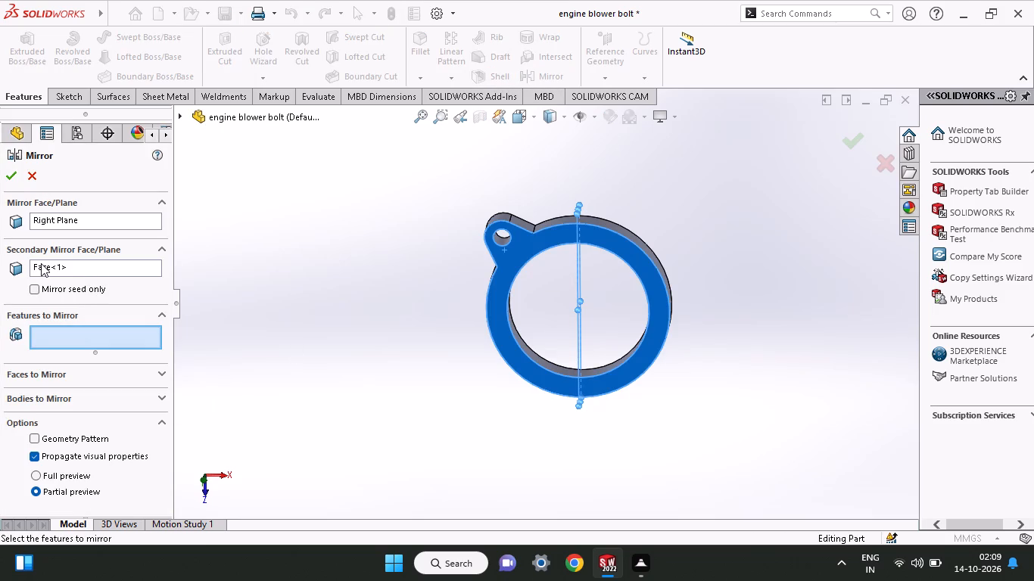
pyautogui.rightClick(41, 263)
pyautogui.click(62, 297)
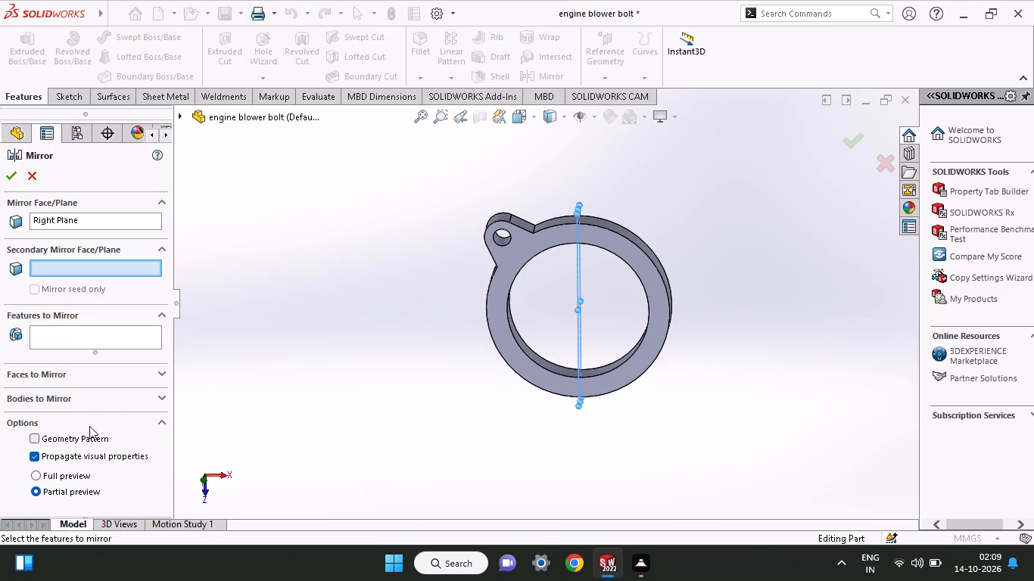
pyautogui.click(83, 396)
pyautogui.click(86, 384)
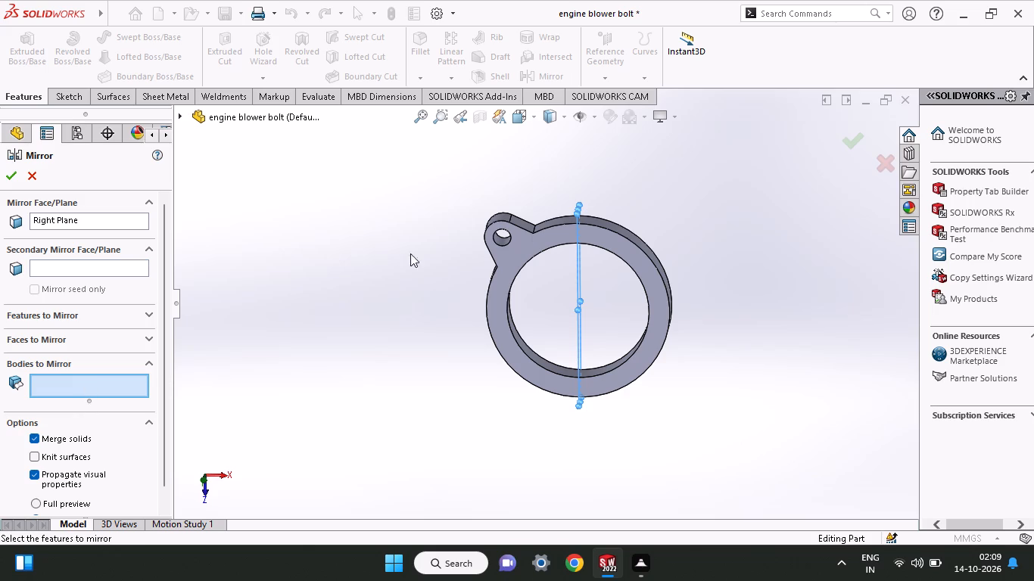
pyautogui.click(509, 261)
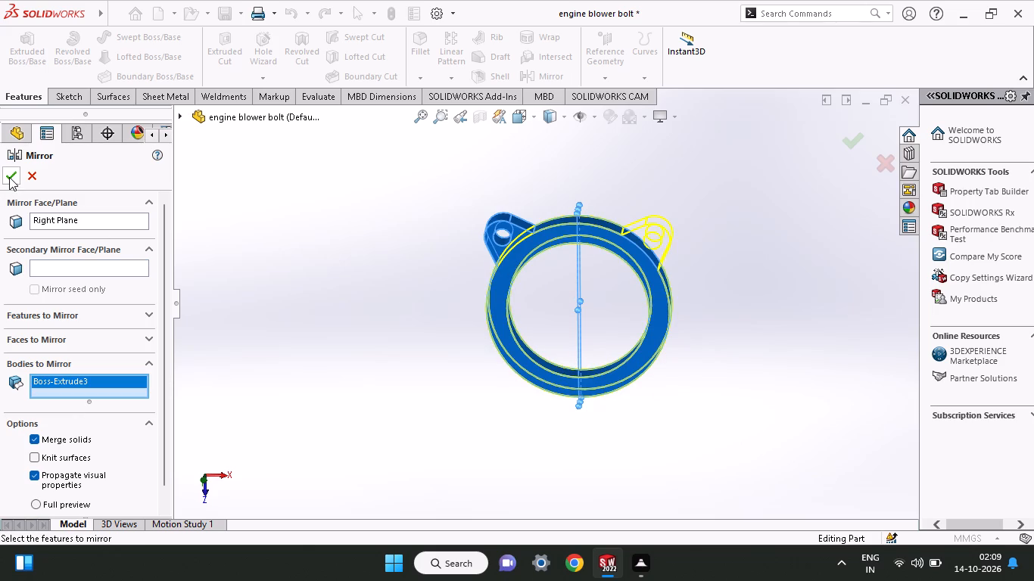
pyautogui.click(9, 177)
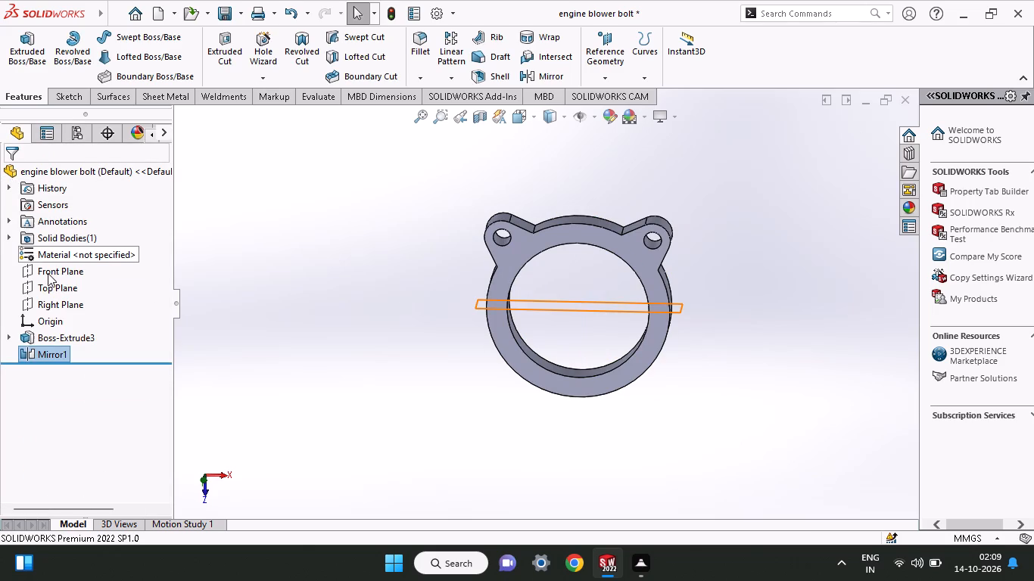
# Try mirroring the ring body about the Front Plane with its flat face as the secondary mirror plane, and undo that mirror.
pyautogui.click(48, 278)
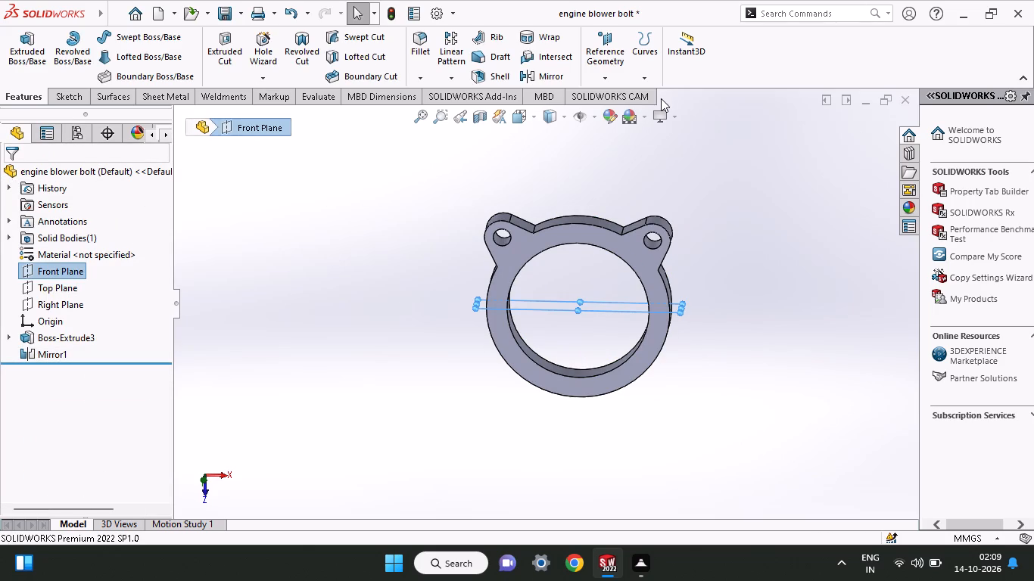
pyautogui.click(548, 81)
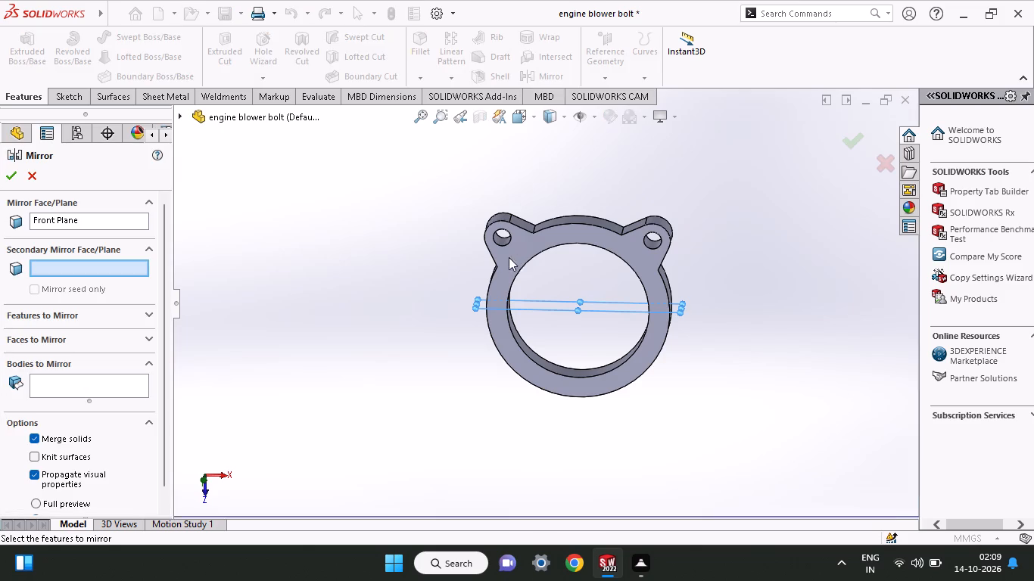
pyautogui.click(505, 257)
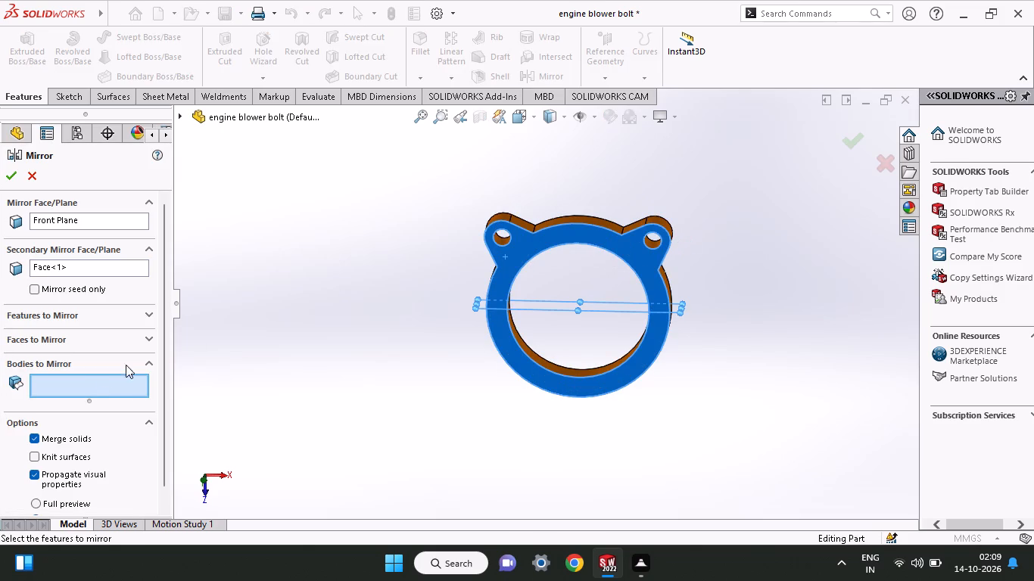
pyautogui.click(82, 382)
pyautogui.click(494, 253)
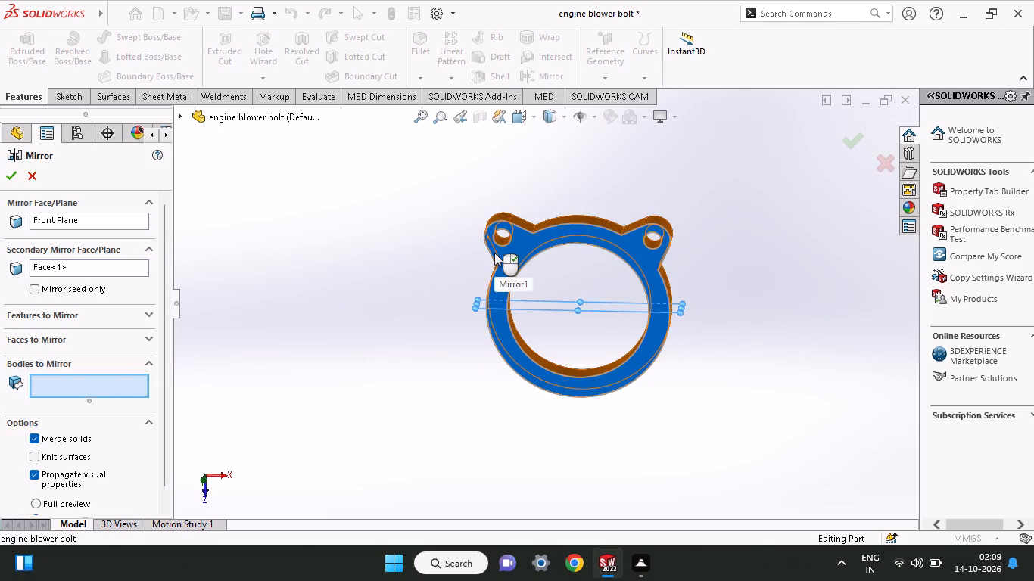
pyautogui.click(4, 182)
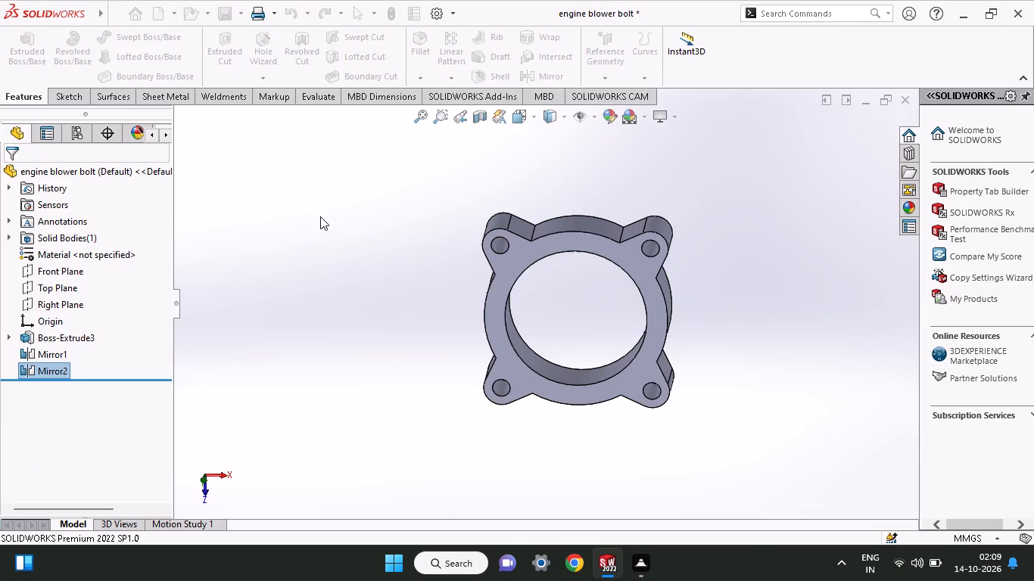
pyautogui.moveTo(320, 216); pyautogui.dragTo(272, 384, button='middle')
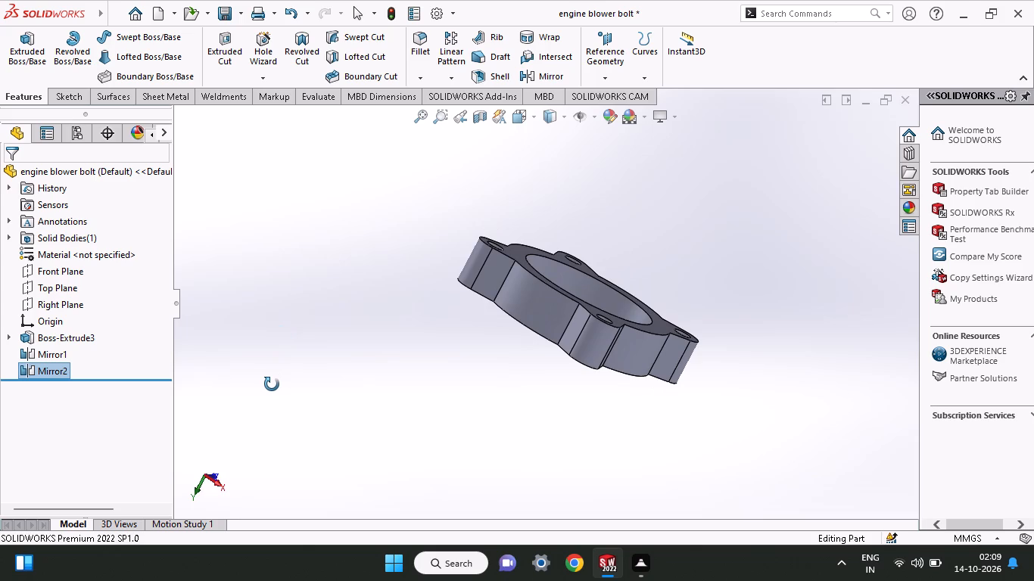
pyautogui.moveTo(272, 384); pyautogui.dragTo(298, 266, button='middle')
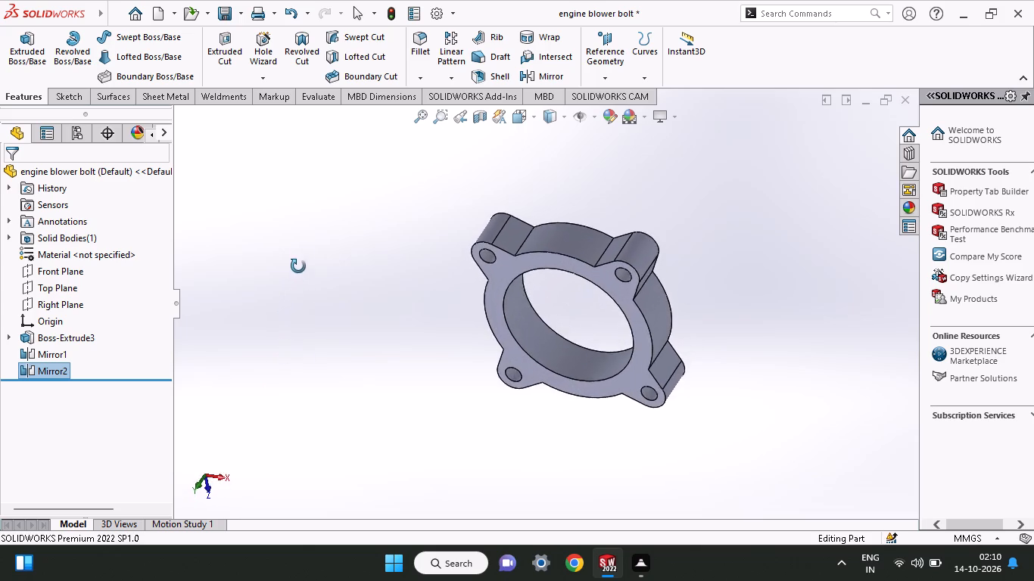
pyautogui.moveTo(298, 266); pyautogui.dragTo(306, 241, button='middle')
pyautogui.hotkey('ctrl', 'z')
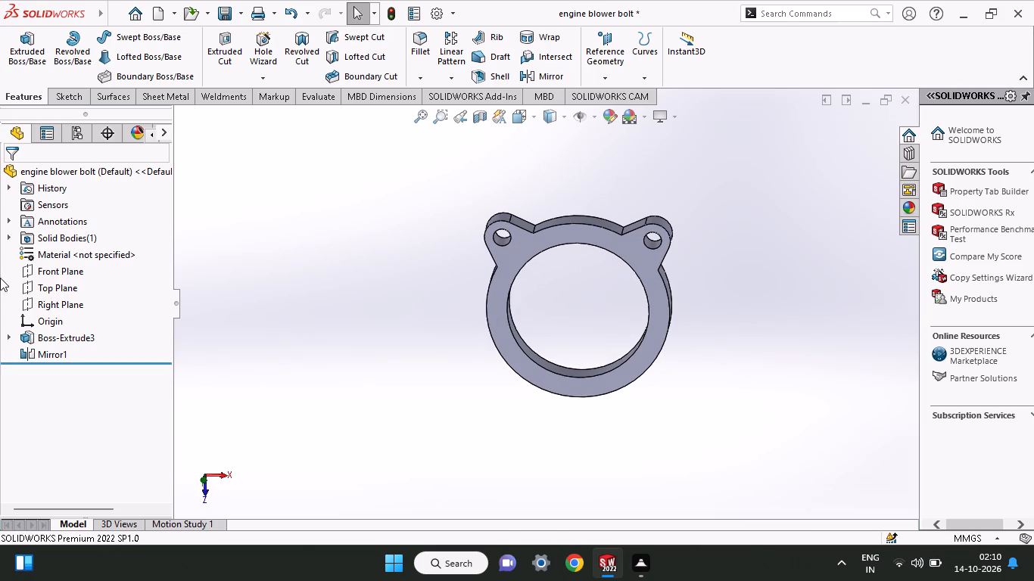
# Mirror the two-lug ring body about the Front Plane with solids merged and no secondary mirror plane.
pyautogui.click(40, 269)
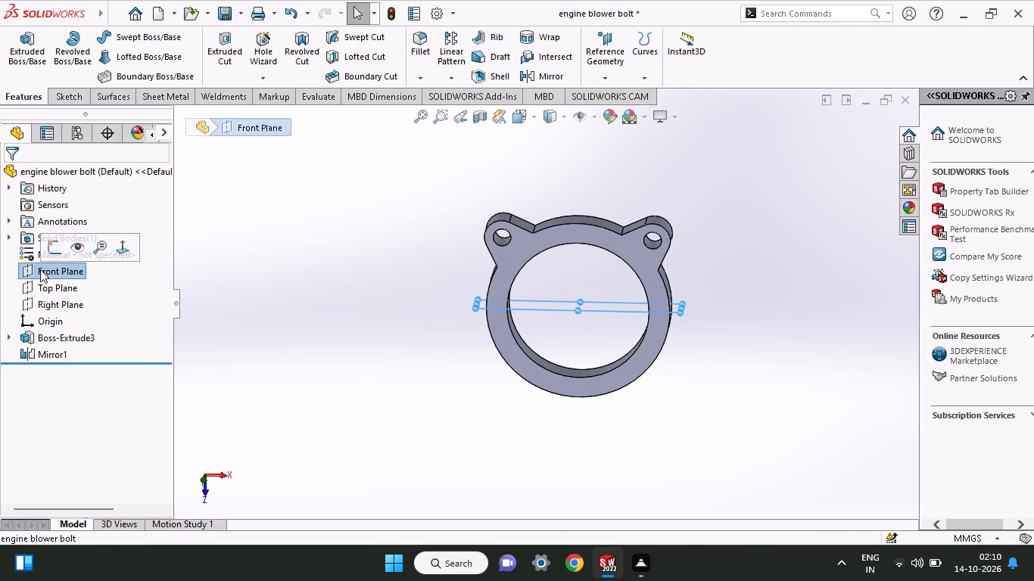
pyautogui.click(554, 73)
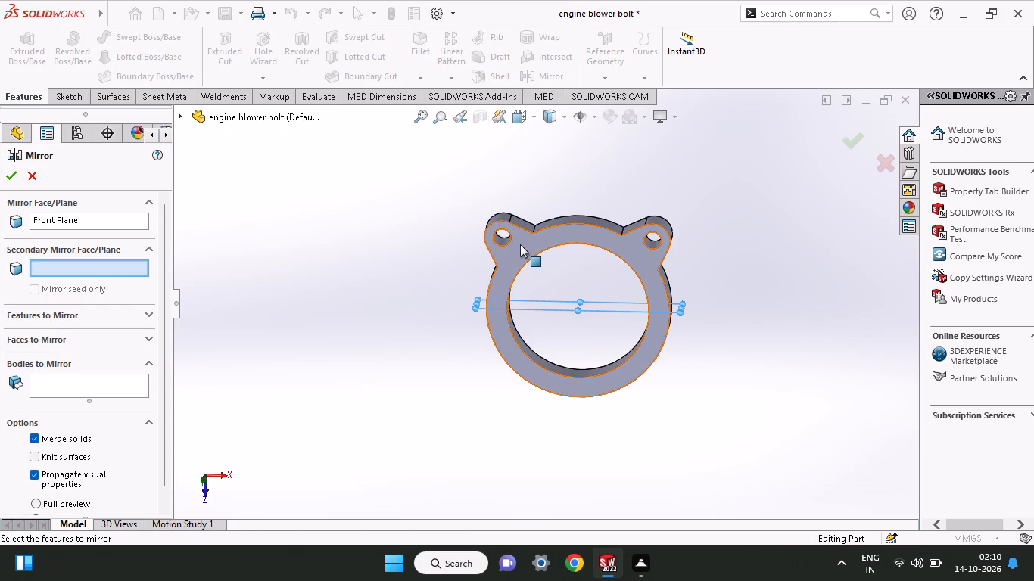
pyautogui.click(75, 393)
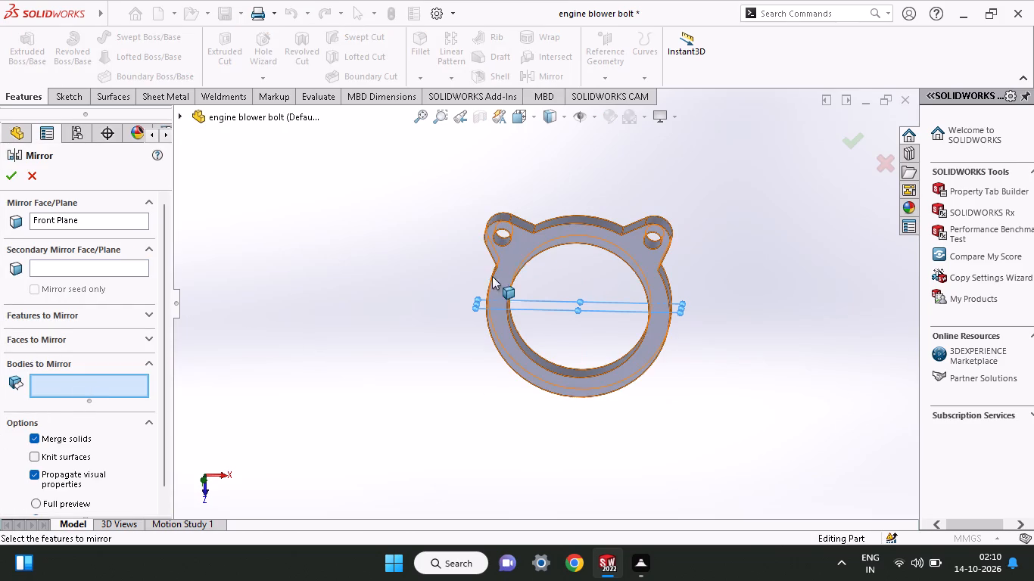
pyautogui.click(520, 247)
pyautogui.moveTo(333, 185); pyautogui.dragTo(347, 203, button='middle')
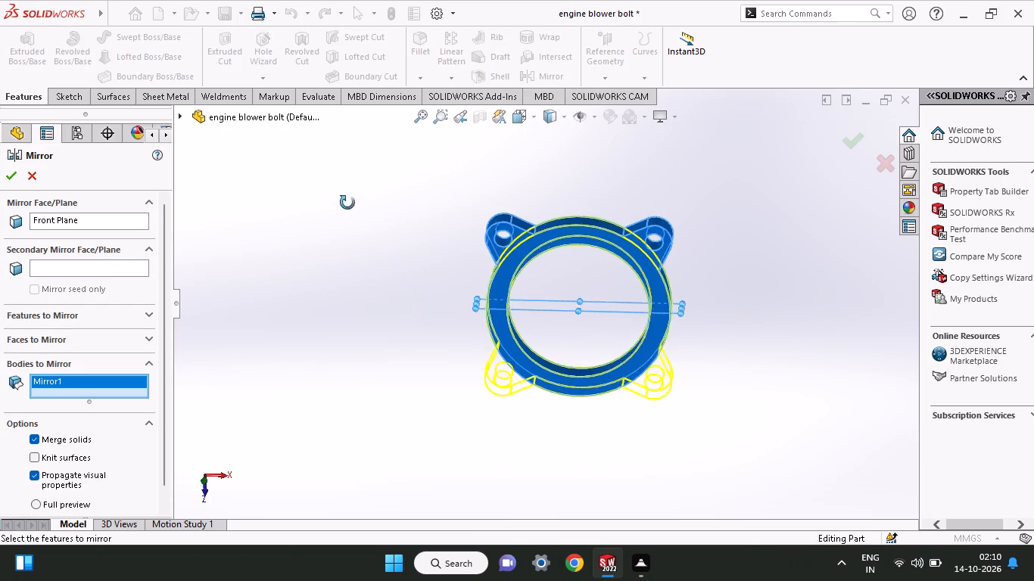
pyautogui.moveTo(347, 203); pyautogui.dragTo(323, 200, button='middle')
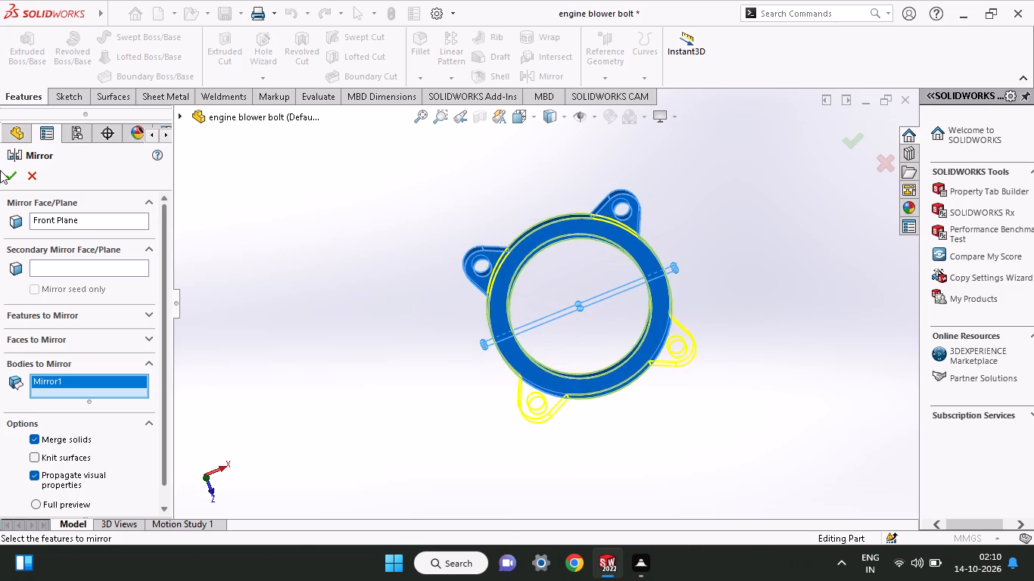
pyautogui.click(8, 169)
# Open a new sketch on the upper flat face of the four-lug ring, the original extrusion's end face.
pyautogui.moveTo(312, 191); pyautogui.dragTo(443, 293, button='middle')
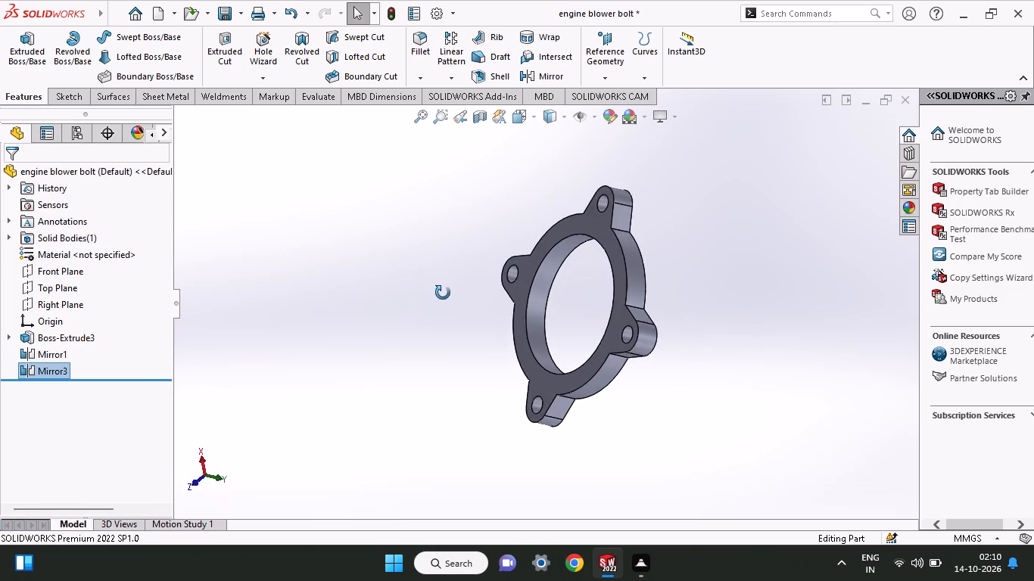
pyautogui.moveTo(443, 293); pyautogui.dragTo(333, 129, button='middle')
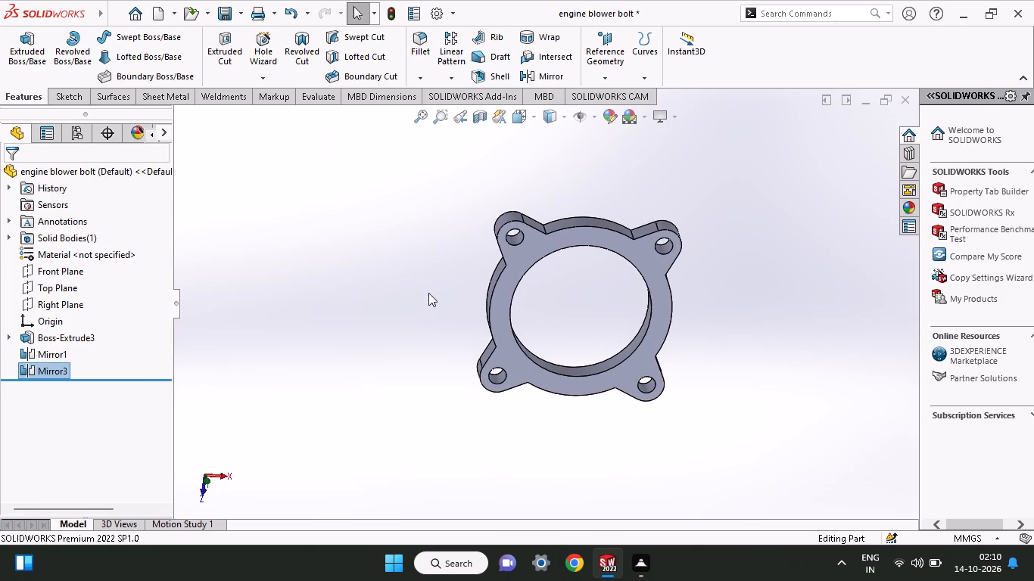
pyautogui.moveTo(470, 452); pyautogui.dragTo(485, 273, button='middle')
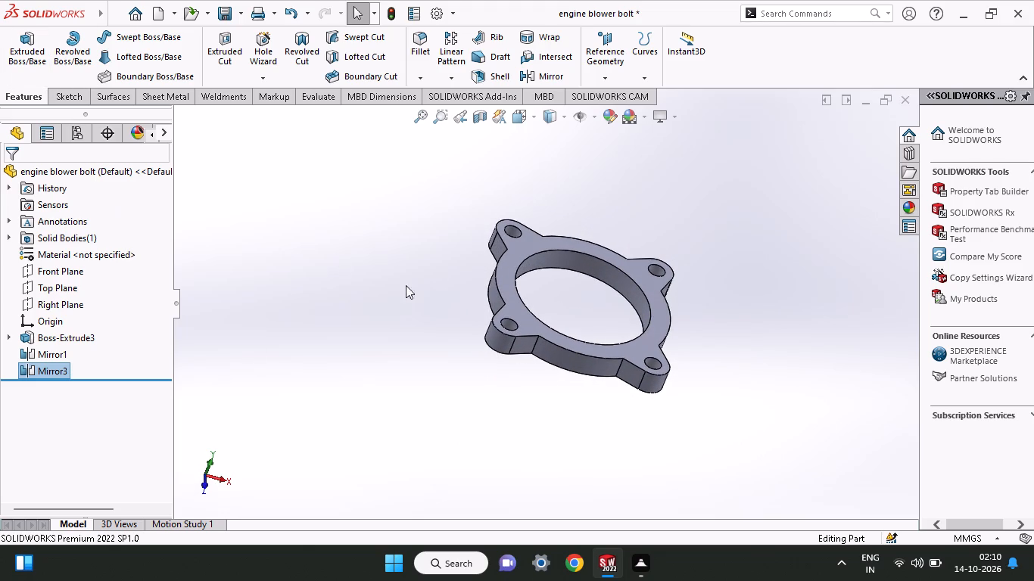
pyautogui.click(516, 300)
pyautogui.click(584, 247)
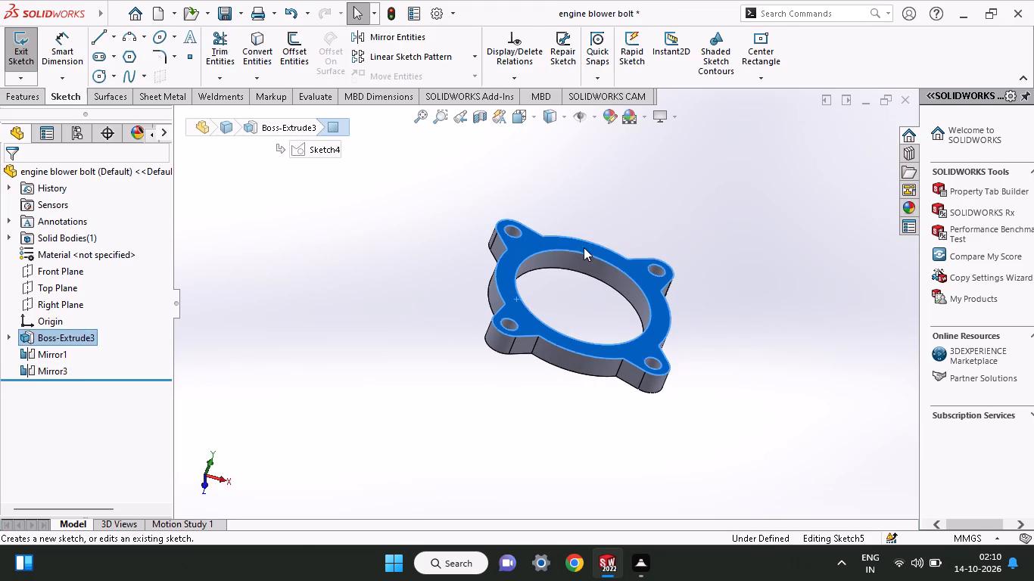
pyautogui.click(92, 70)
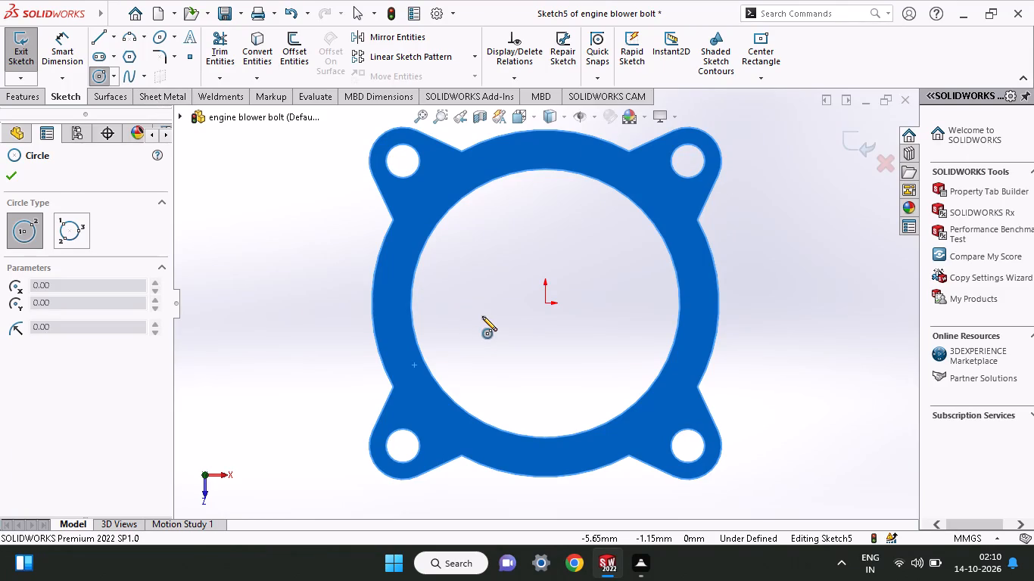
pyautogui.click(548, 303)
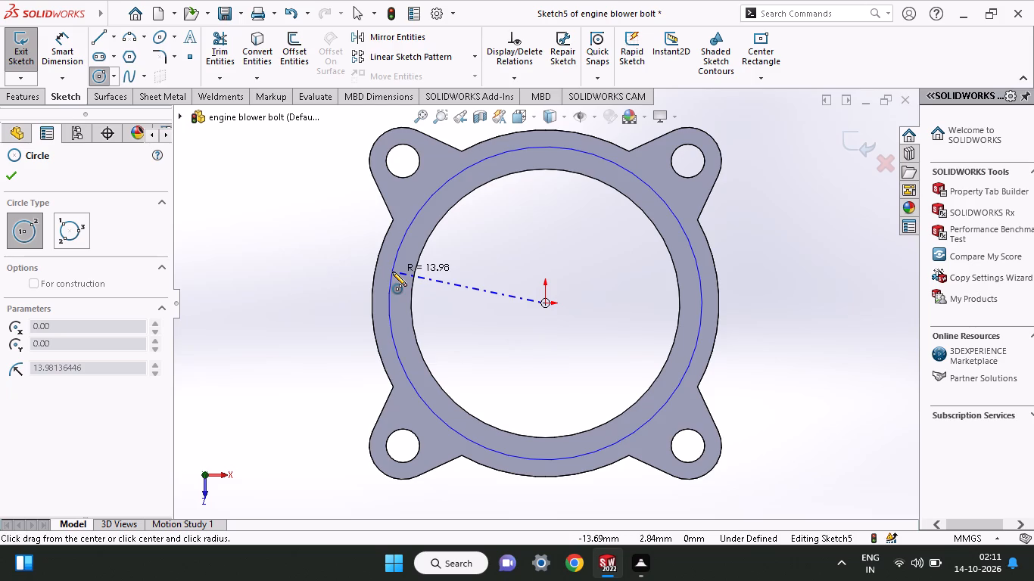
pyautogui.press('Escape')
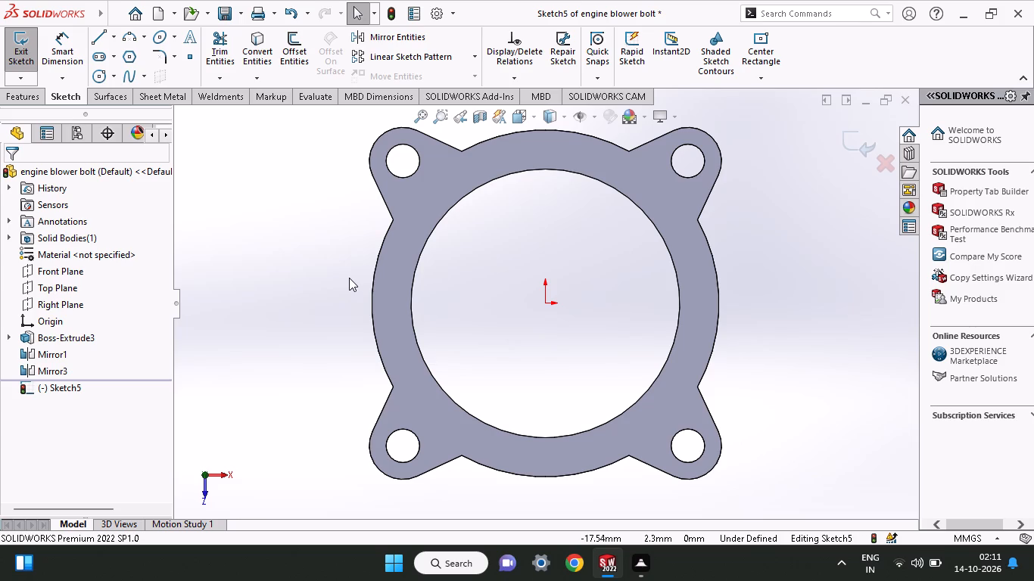
# Sketch a circle centred on the origin within the ring face and dimension its diameter as 15.5+15.5, giving 31 mm.
pyautogui.click(98, 78)
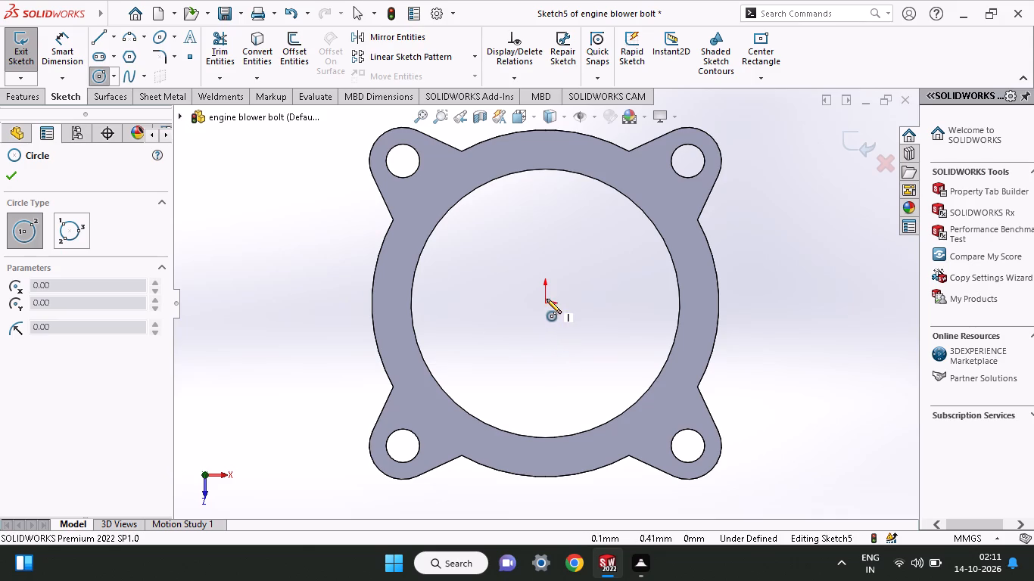
pyautogui.click(547, 306)
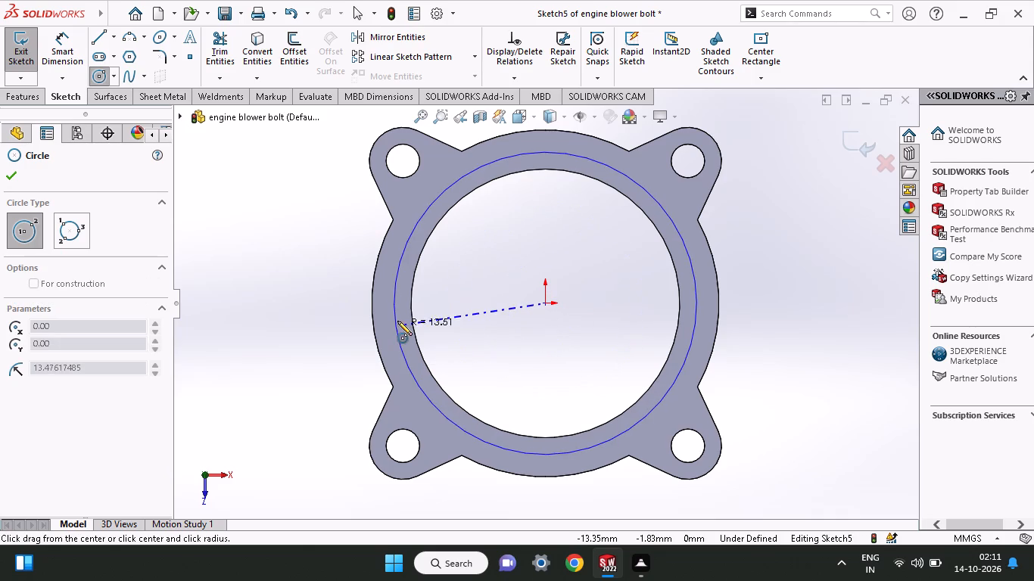
pyautogui.click(397, 321)
pyautogui.click(58, 56)
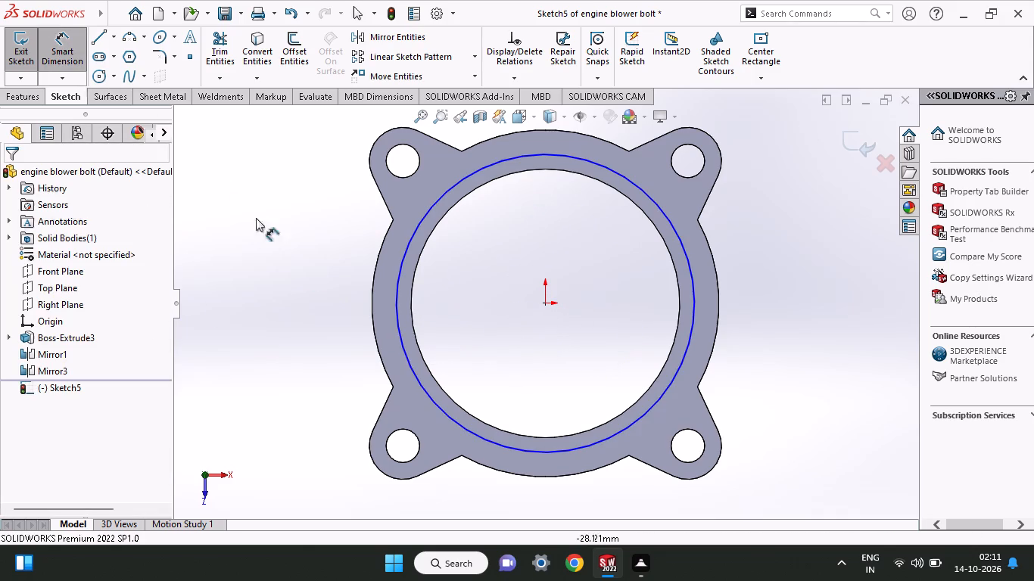
pyautogui.click(410, 356)
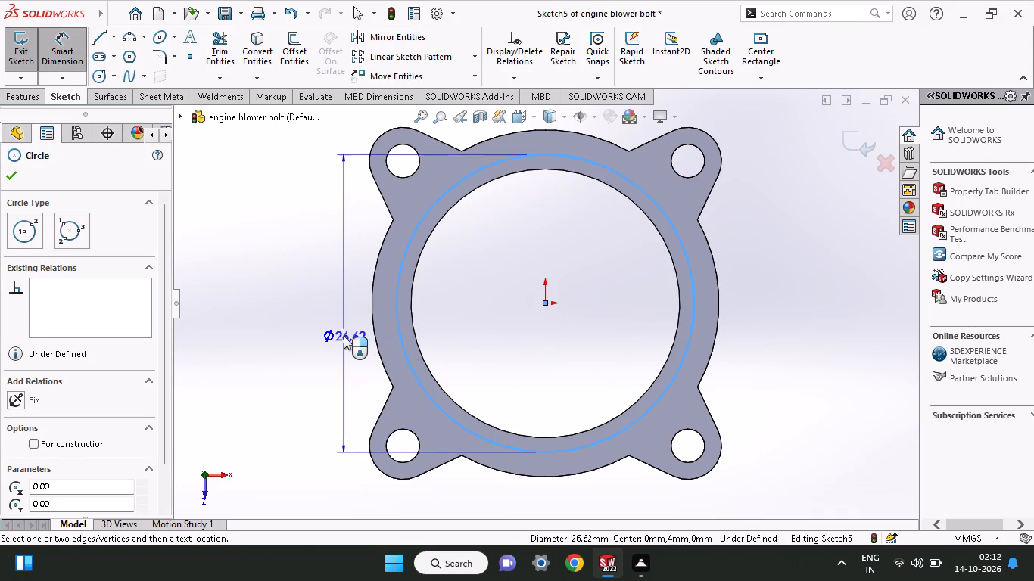
pyautogui.click(344, 336)
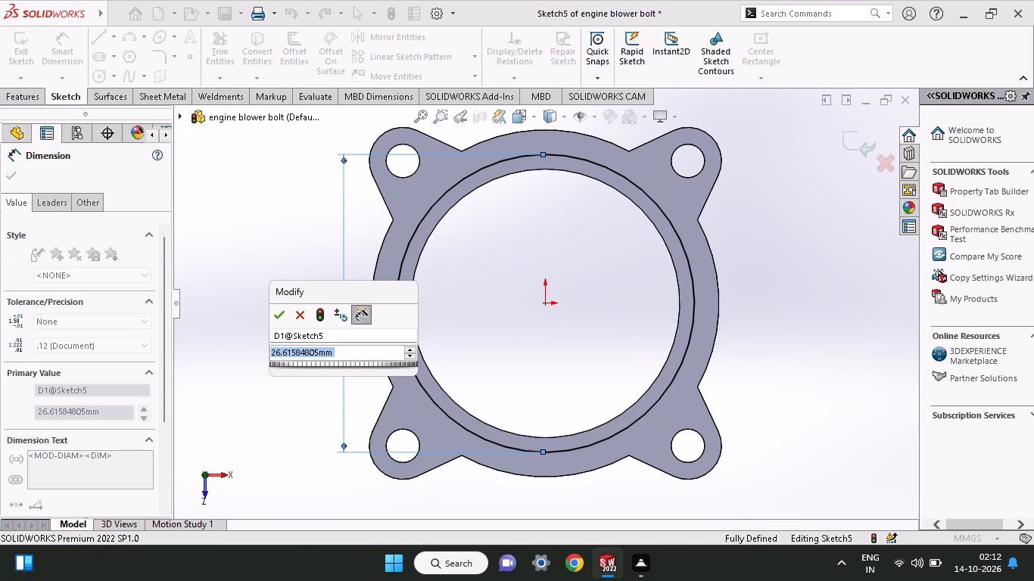
pyautogui.write('15.5')
pyautogui.hotkey('shift', '+')
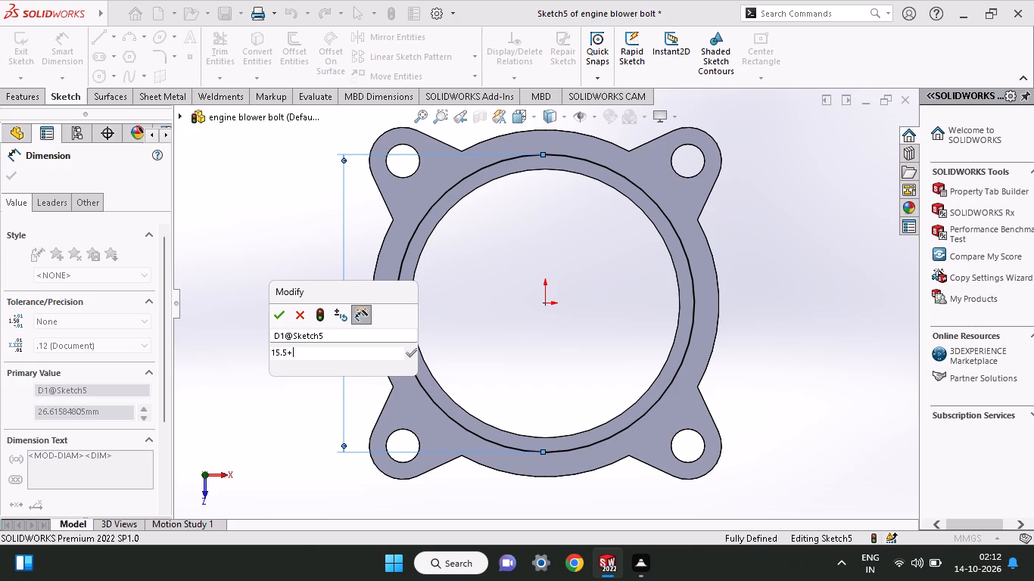
pyautogui.write('15.5')
pyautogui.press('Return')
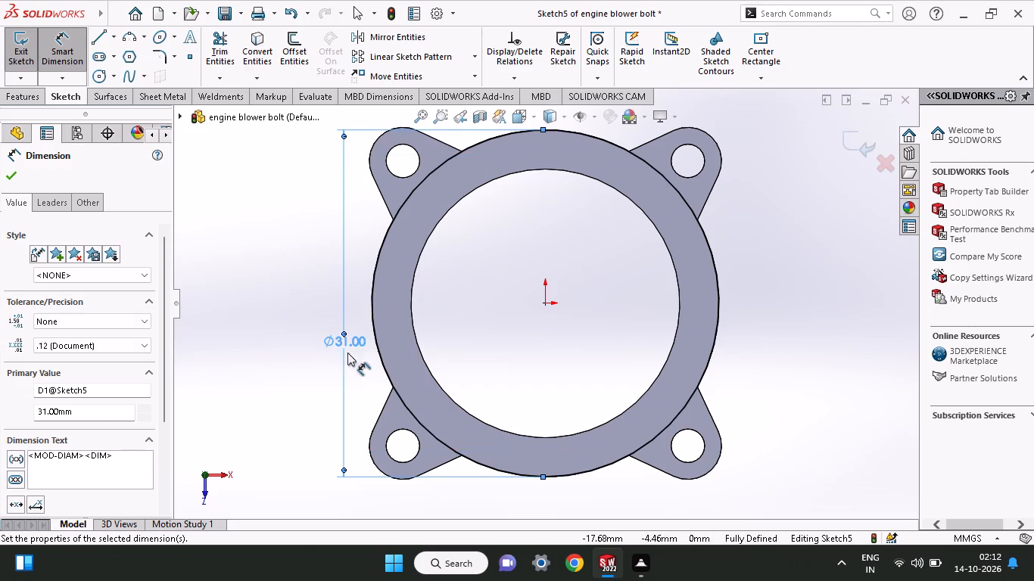
# Change the circle's diameter to 31-4, giving 27 mm.
pyautogui.doubleClick(347, 343)
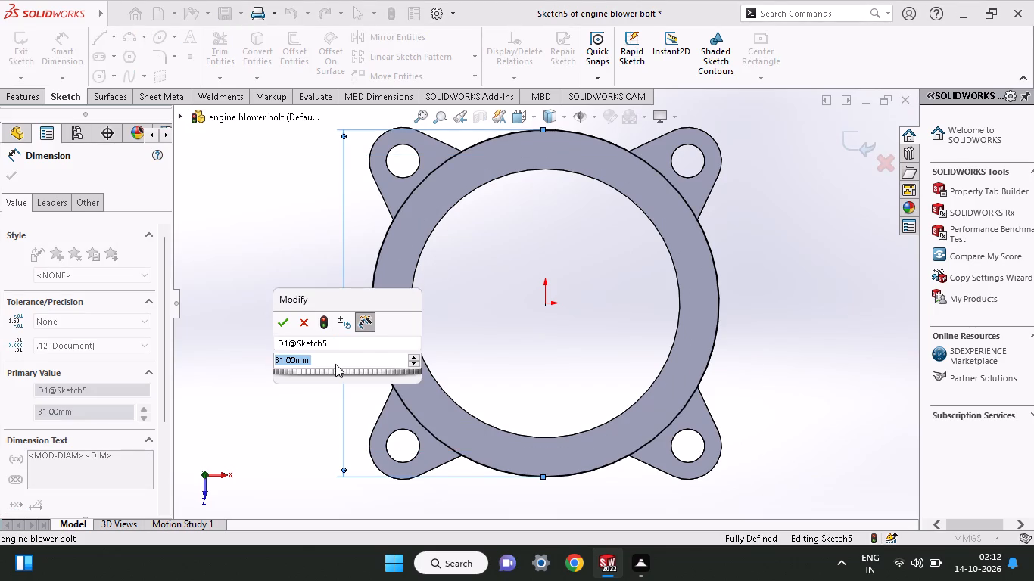
pyautogui.click(335, 364)
pyautogui.press('BackSpace')
pyautogui.press('BackSpace')
pyautogui.press('BackSpace')
pyautogui.press('BackSpace')
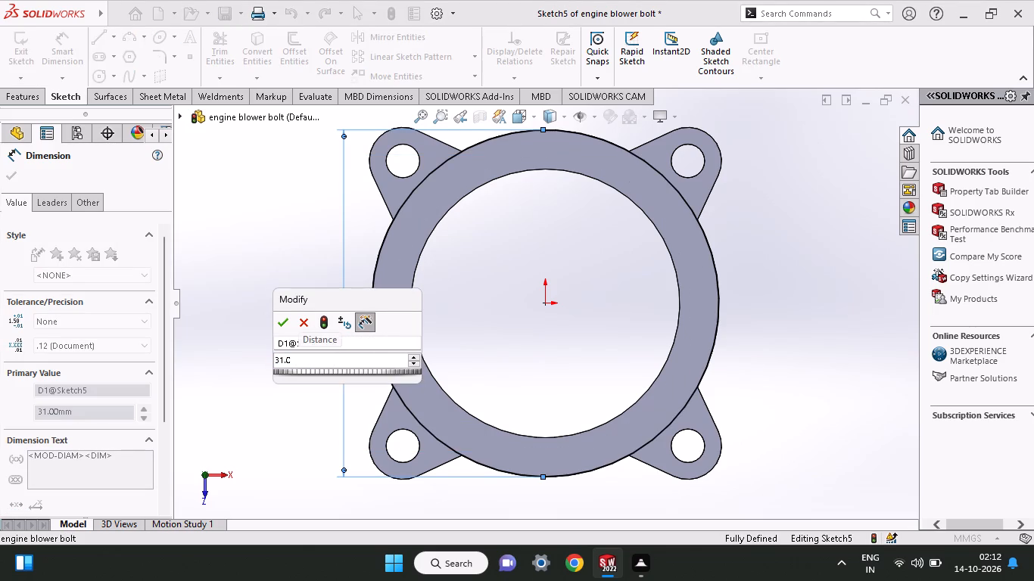
pyautogui.press('BackSpace')
pyautogui.press('-')
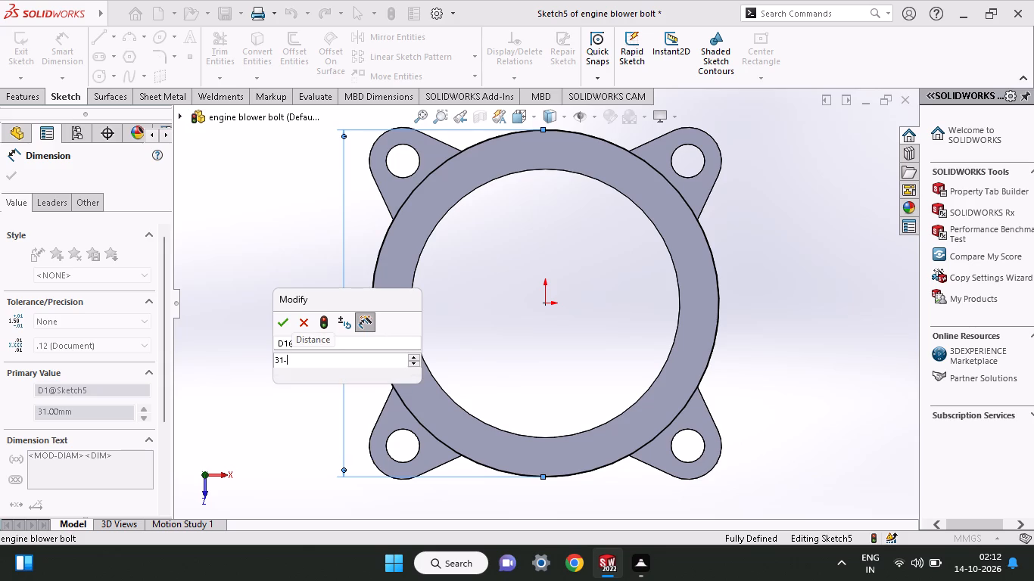
pyautogui.press('2')
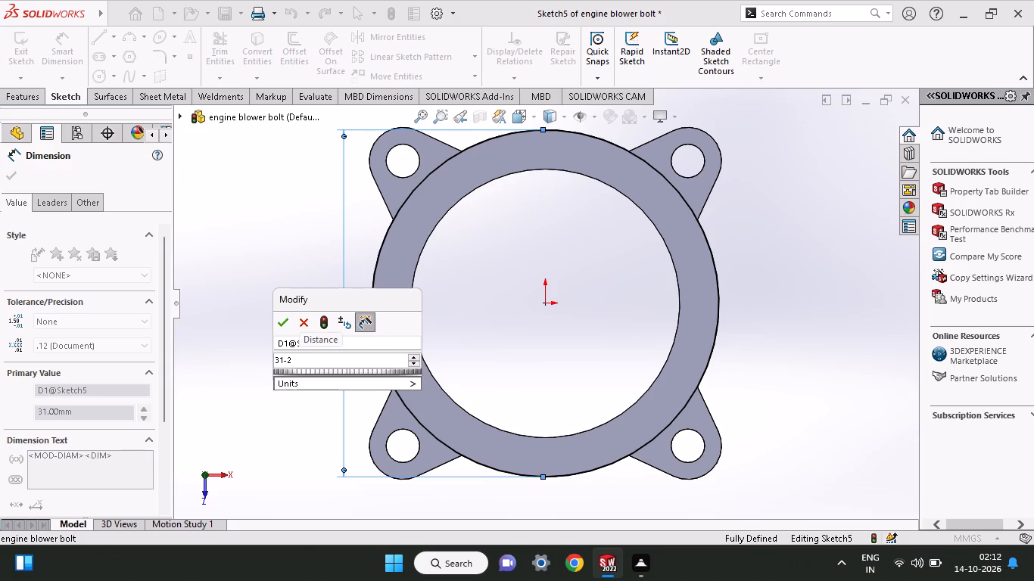
pyautogui.press('BackSpace')
pyautogui.press('4')
pyautogui.press('Return')
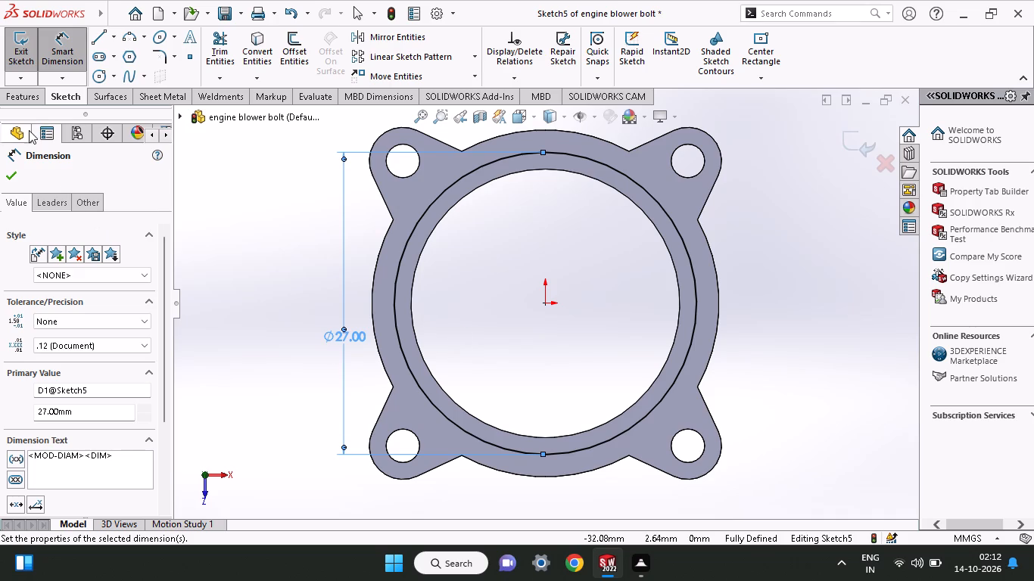
# Extrude the 27 mm circle as a blind boss merged with the ring, entering the depth as 17-4, giving 13 mm.
pyautogui.click(26, 100)
pyautogui.click(35, 74)
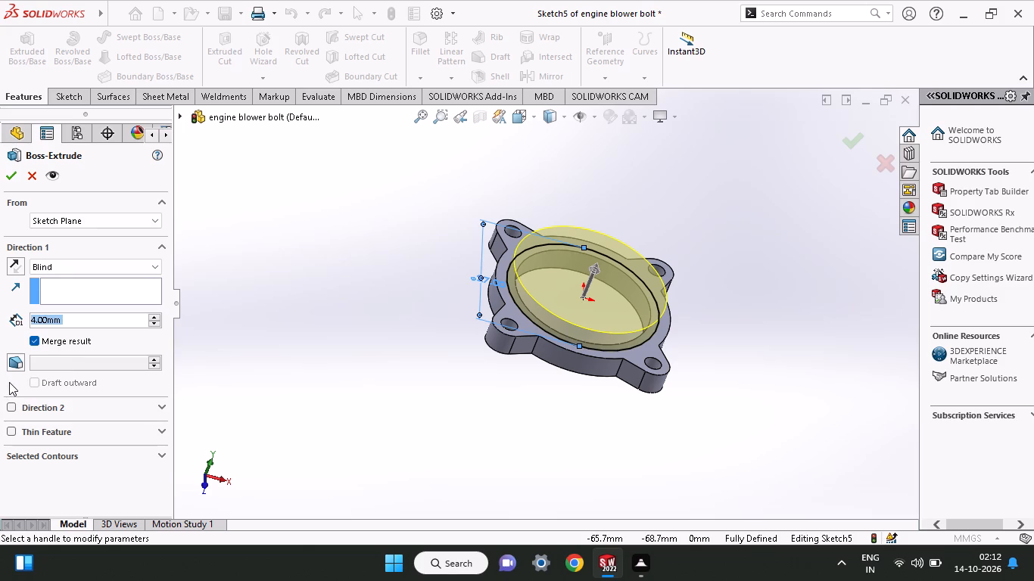
pyautogui.press('1')
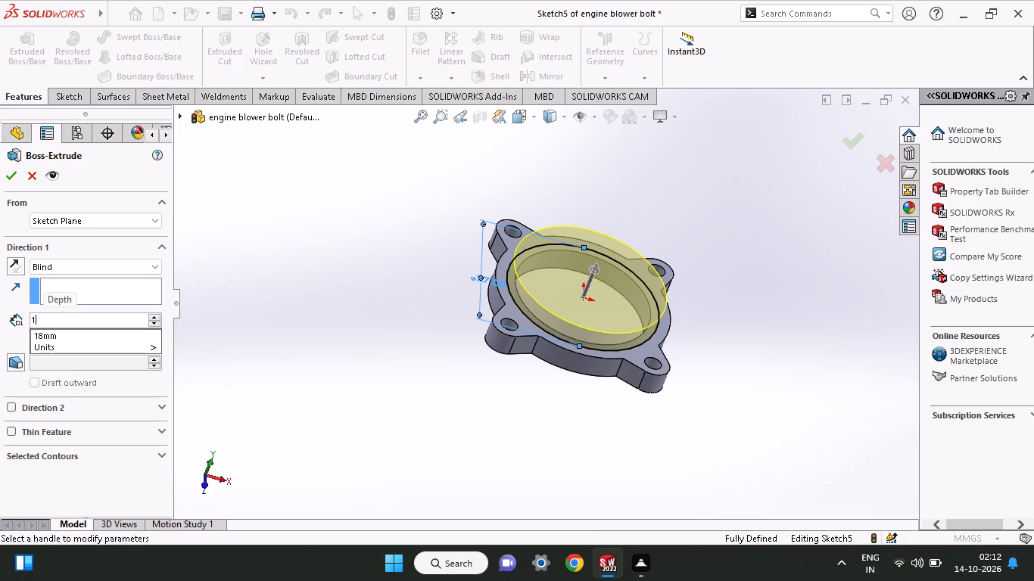
pyautogui.write('-4')
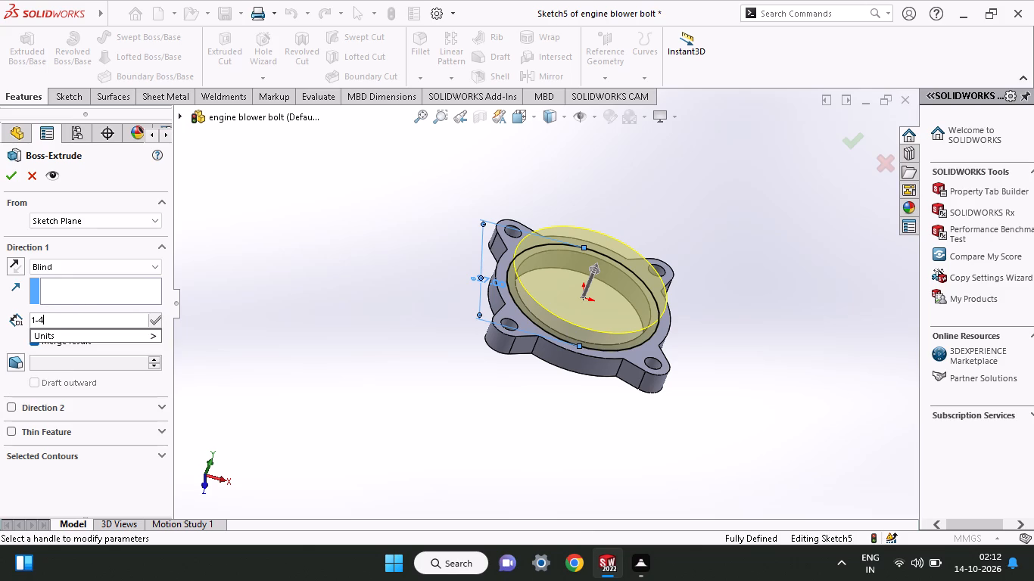
pyautogui.press('BackSpace')
pyautogui.press('BackSpace')
pyautogui.press('7')
pyautogui.write('-4')
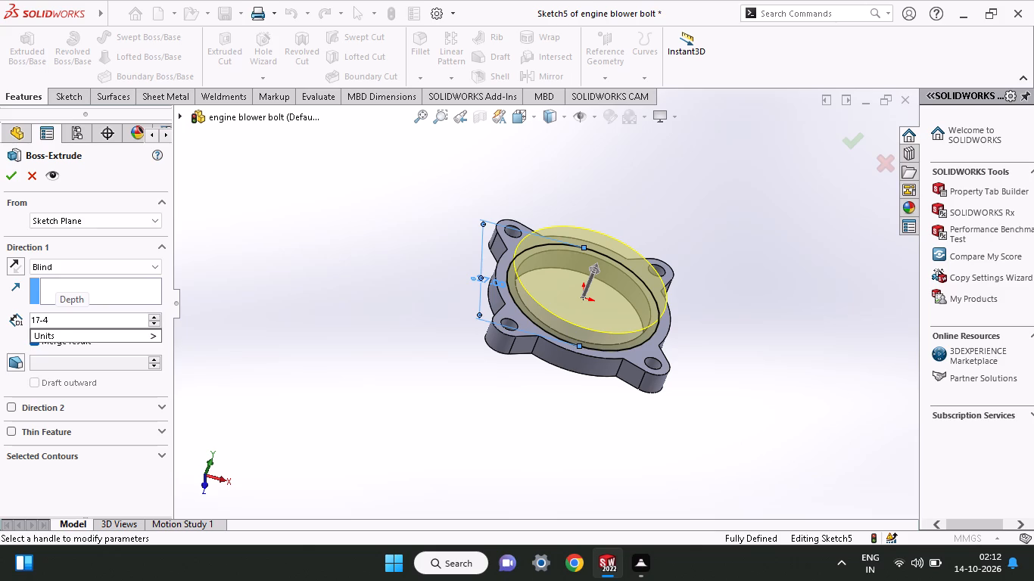
pyautogui.press('Return')
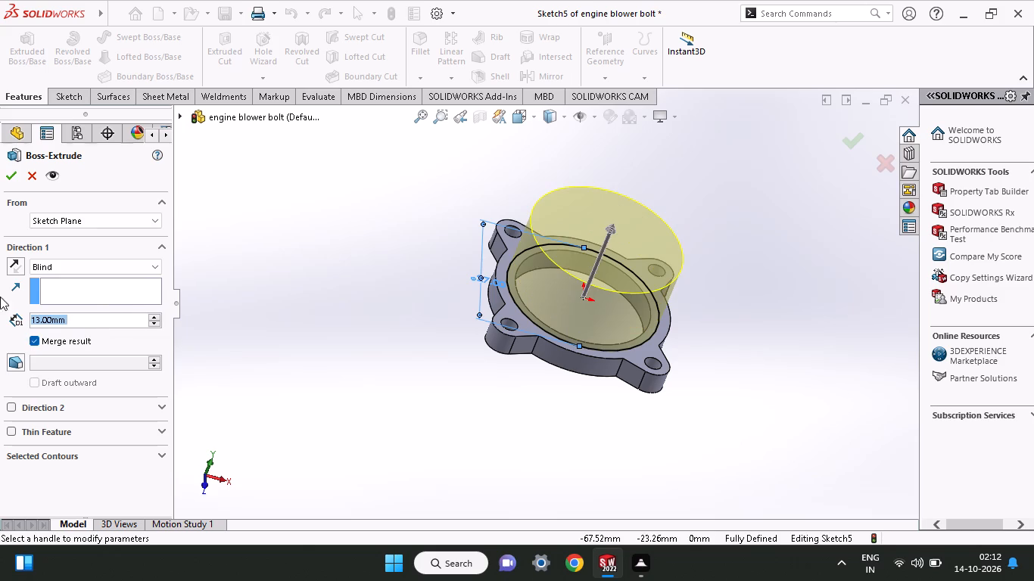
pyautogui.click(13, 179)
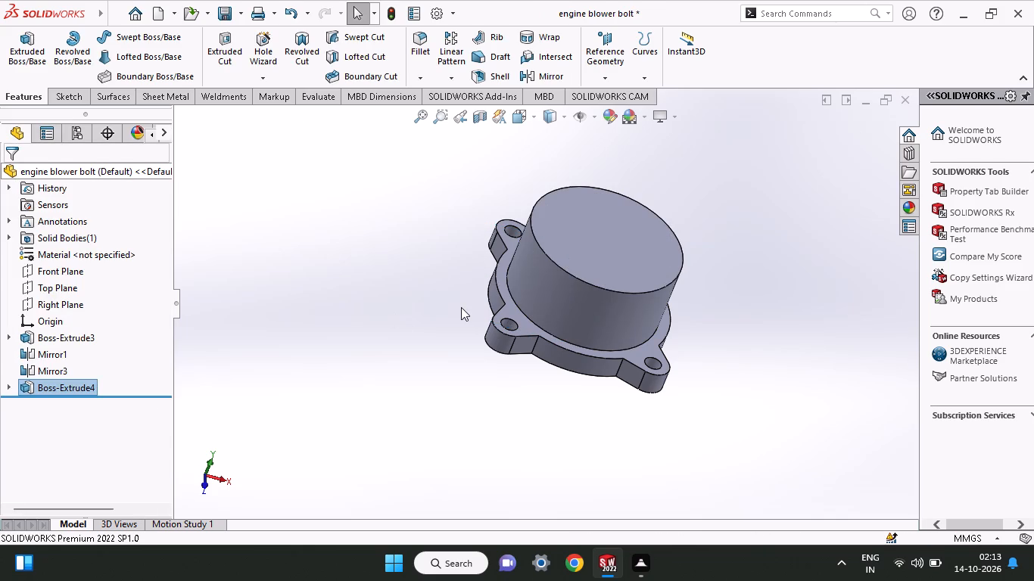
# On the boss's flat underside visible through the ring opening, sketch an origin-centred circle matching the opening's inner edge.
pyautogui.moveTo(646, 454); pyautogui.dragTo(730, 255, button='middle')
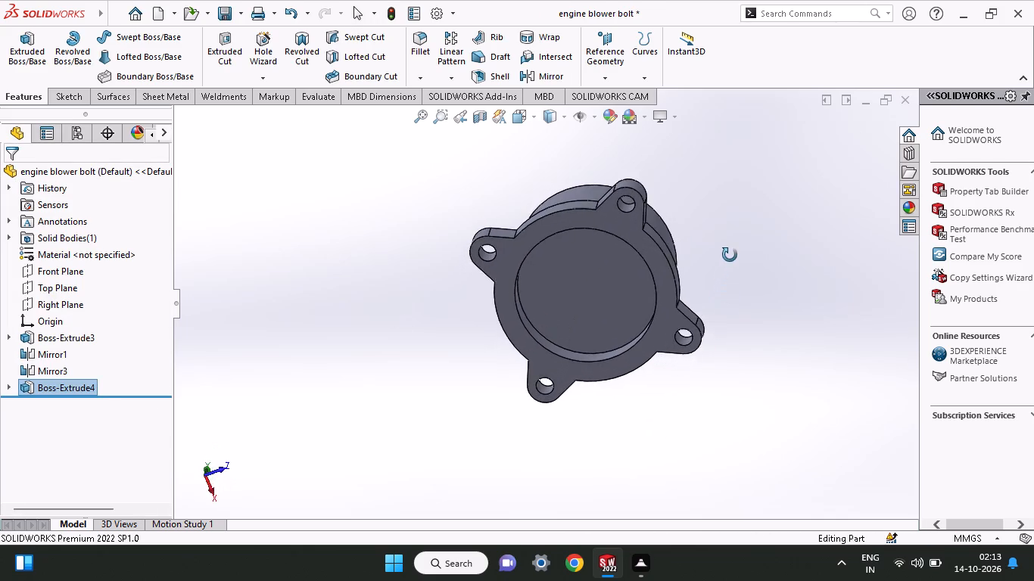
pyautogui.moveTo(730, 255); pyautogui.dragTo(649, 477, button='middle')
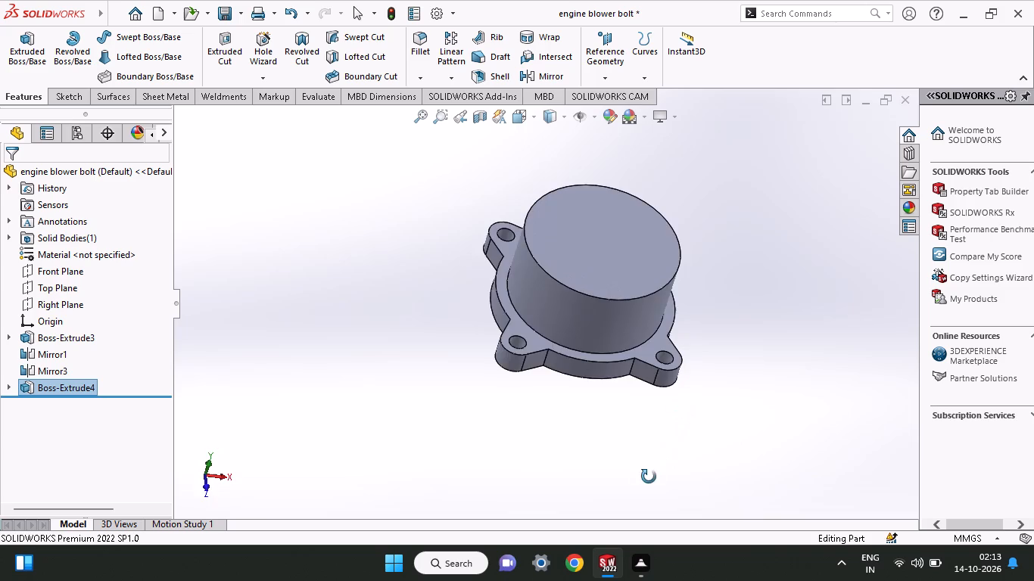
pyautogui.moveTo(649, 477); pyautogui.dragTo(720, 257, button='middle')
pyautogui.click(610, 316)
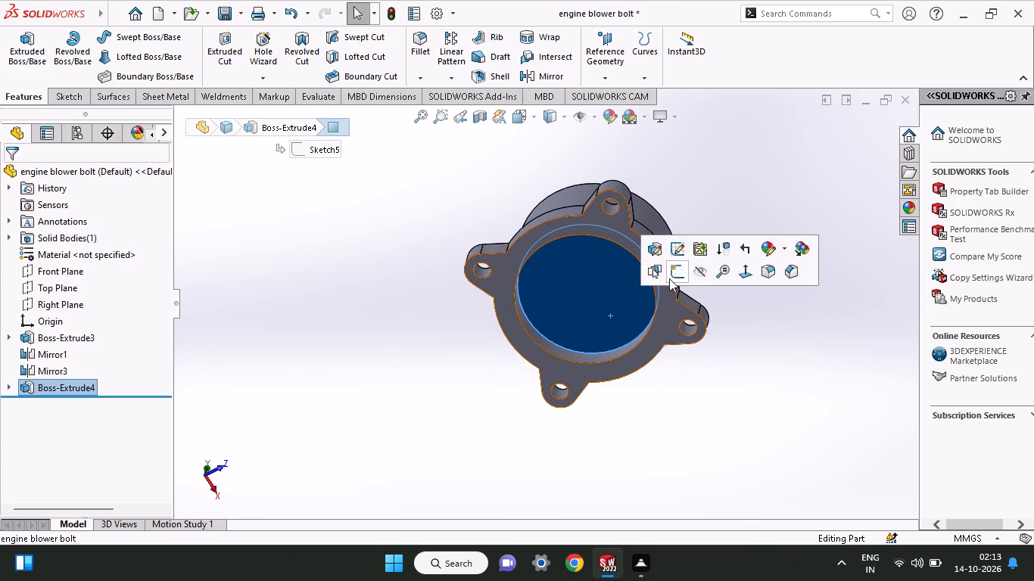
pyautogui.click(669, 278)
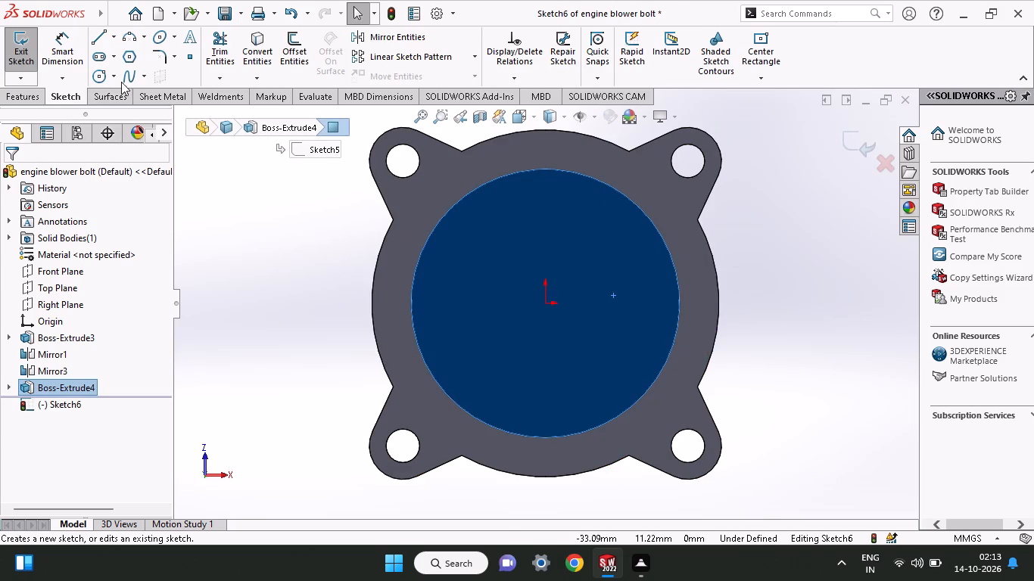
pyautogui.click(96, 76)
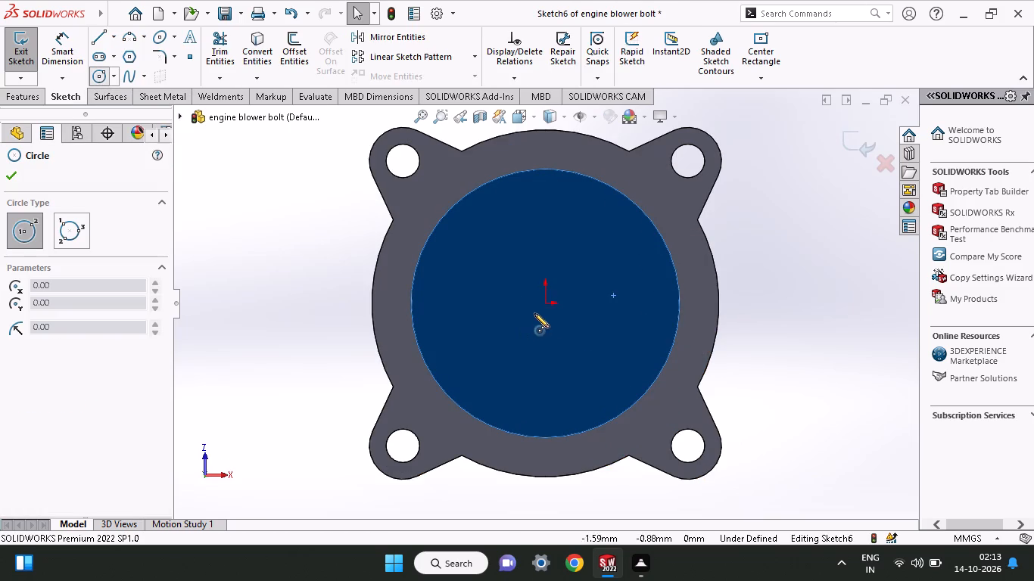
pyautogui.click(543, 303)
pyautogui.click(559, 168)
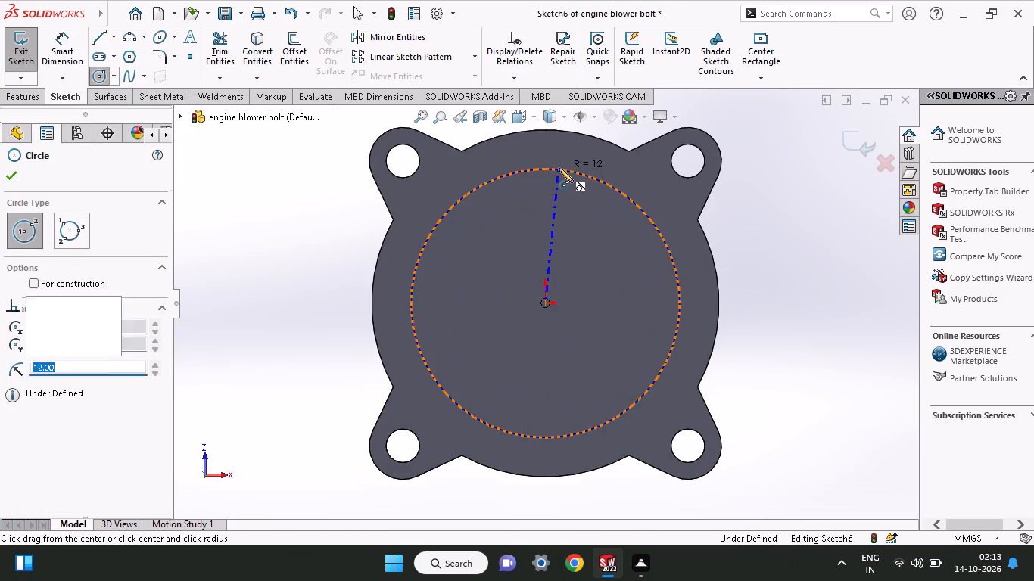
# Cut-extrude the circle blind into the boss, entering the depth as 13-2, giving 11 mm.
pyautogui.click(7, 97)
pyautogui.click(230, 56)
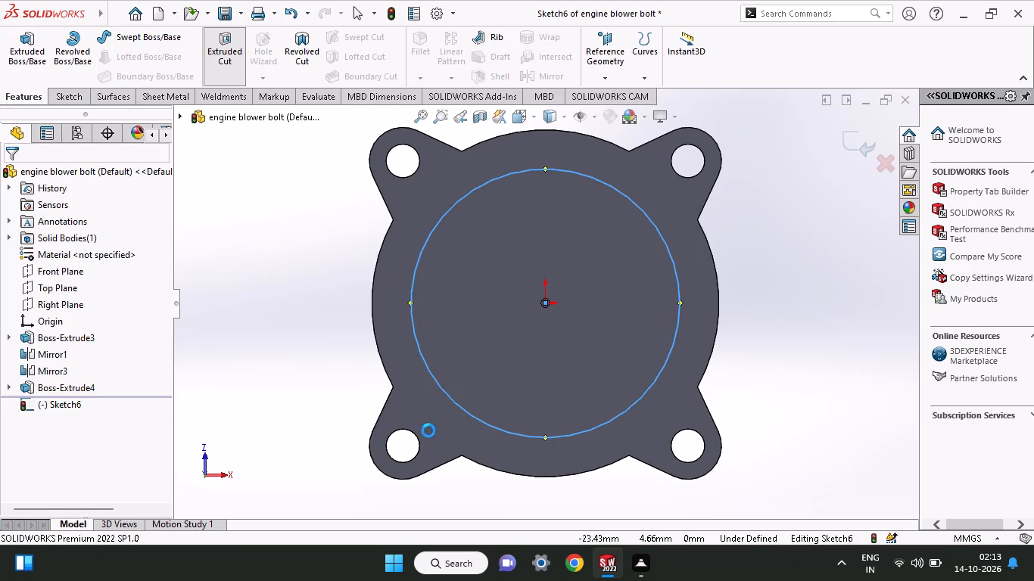
pyautogui.moveTo(637, 341); pyautogui.dragTo(581, 411, button='middle')
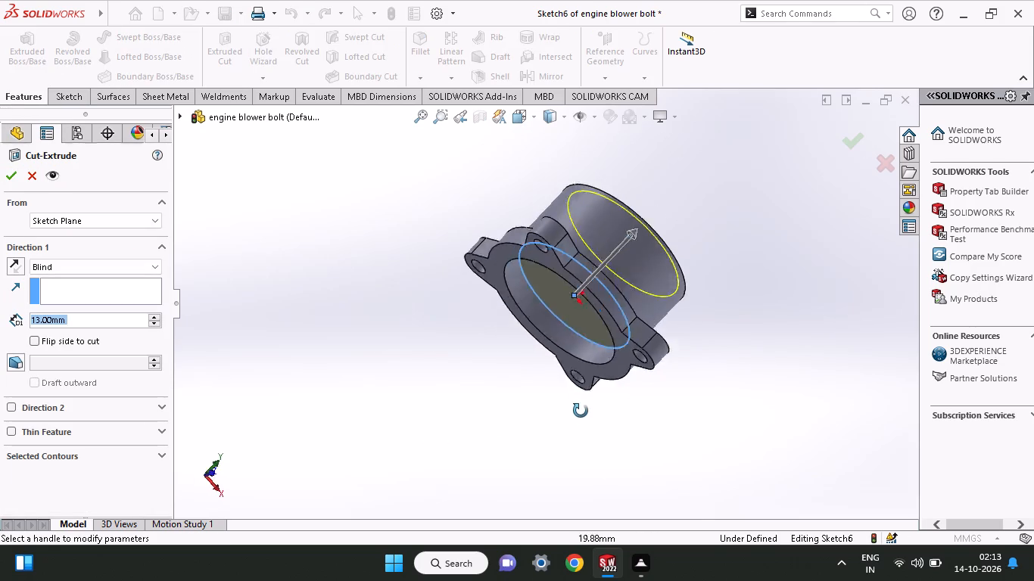
pyautogui.moveTo(581, 411); pyautogui.dragTo(572, 419, button='middle')
pyautogui.moveTo(95, 322); pyautogui.dragTo(48, 338)
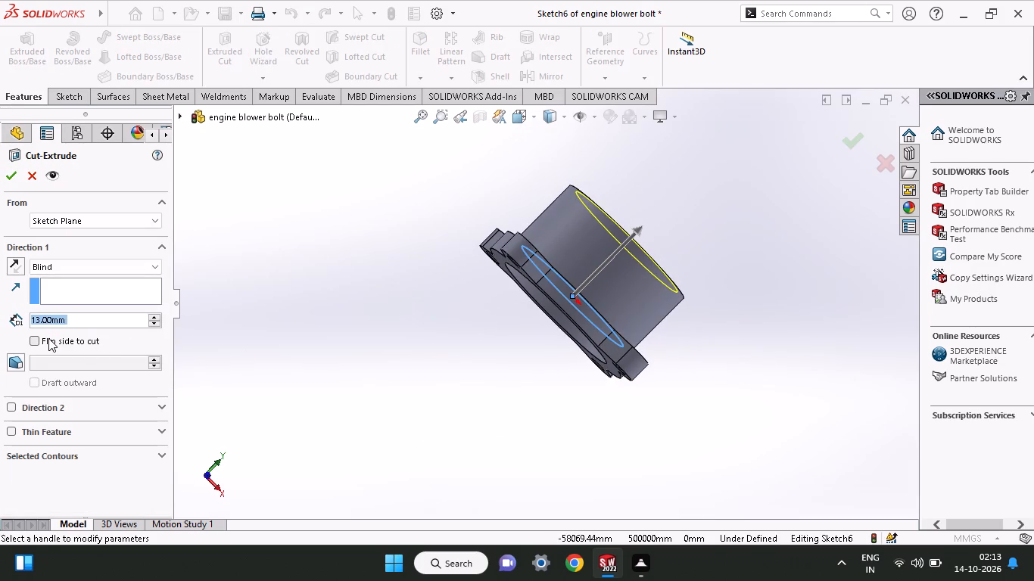
pyautogui.moveTo(829, 391); pyautogui.dragTo(796, 447, button='middle')
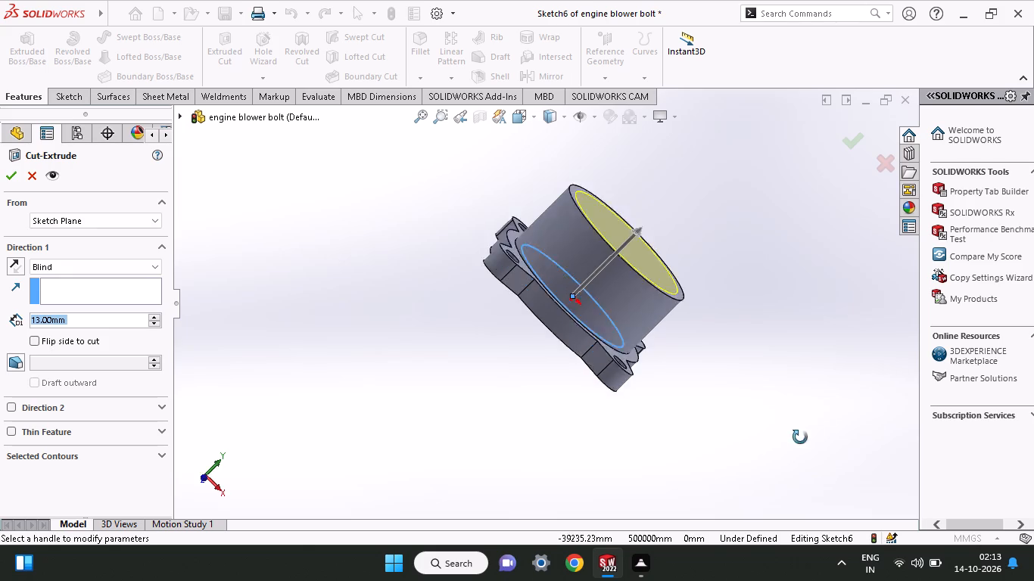
pyautogui.moveTo(796, 447); pyautogui.dragTo(792, 459, button='middle')
pyautogui.write('13')
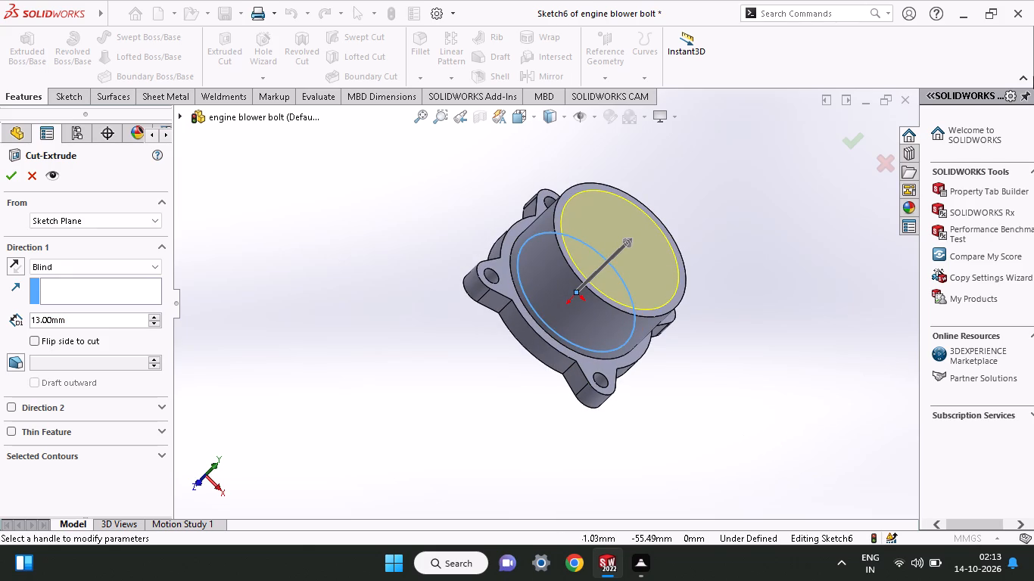
pyautogui.moveTo(83, 321); pyautogui.dragTo(0, 346)
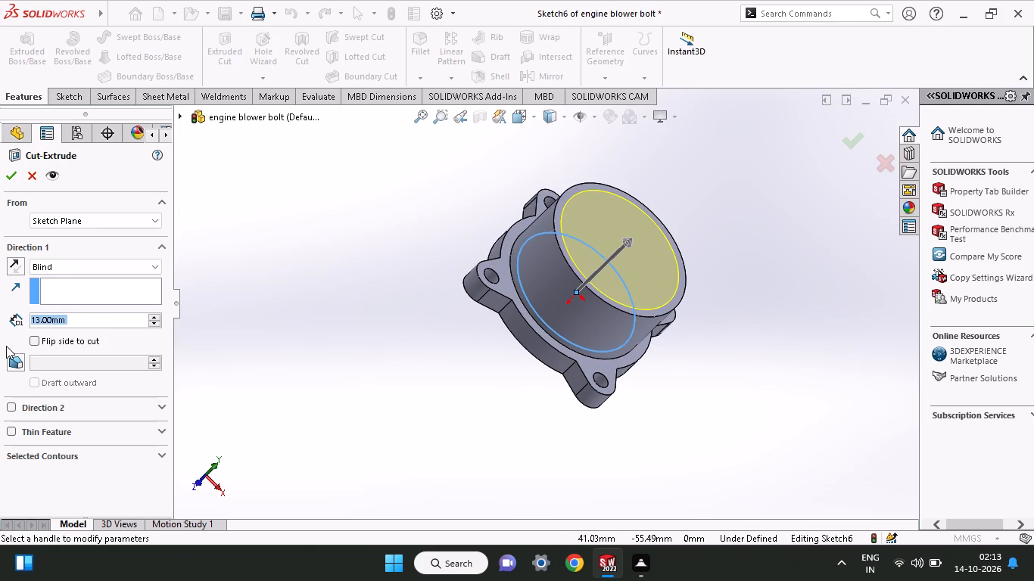
pyautogui.write('13')
pyautogui.press('-')
pyautogui.press('2')
pyautogui.press('Return')
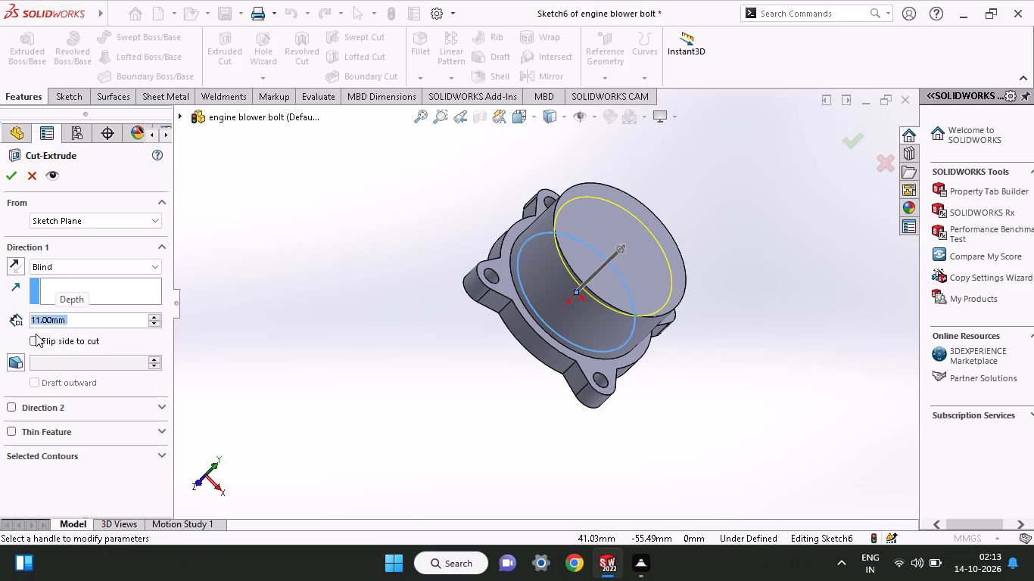
pyautogui.moveTo(493, 407); pyautogui.dragTo(520, 365, button='middle')
pyautogui.click(6, 171)
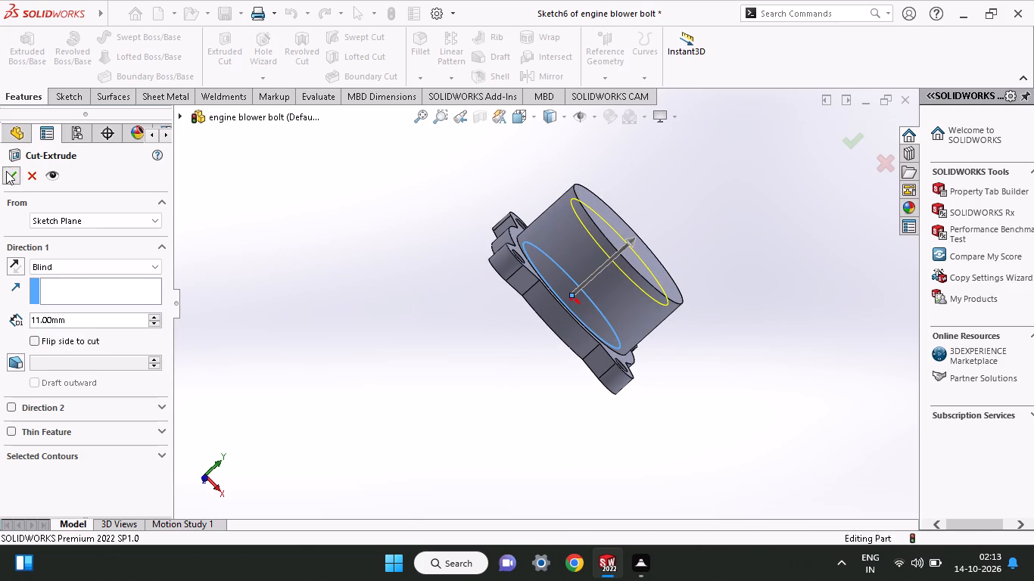
# Examine the hollowed boss and four-lug ring from several angles.
pyautogui.moveTo(487, 521); pyautogui.dragTo(522, 445, button='middle')
pyautogui.moveTo(524, 434); pyautogui.dragTo(555, 374, button='middle')
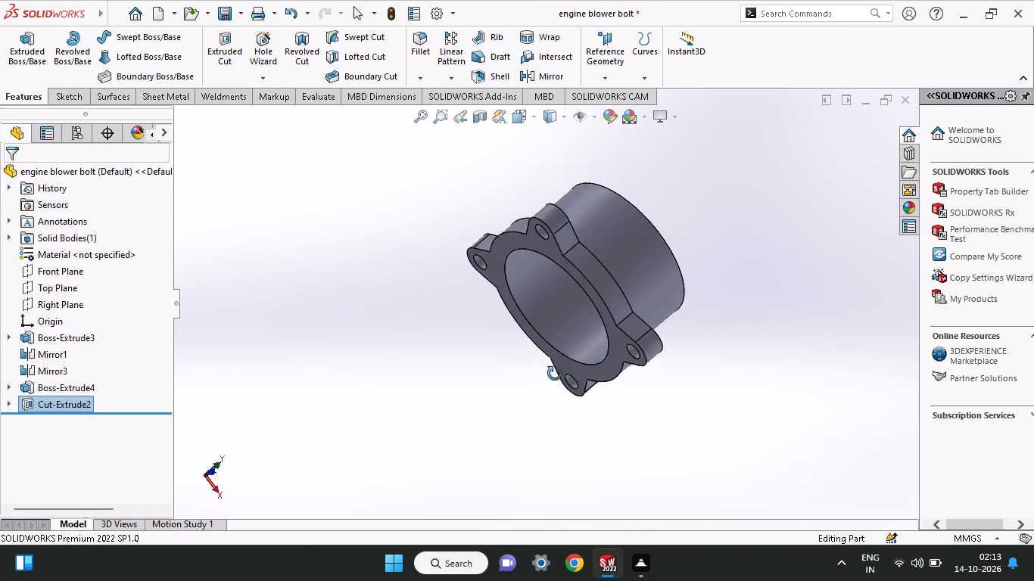
pyautogui.moveTo(555, 374); pyautogui.dragTo(523, 350, button='middle')
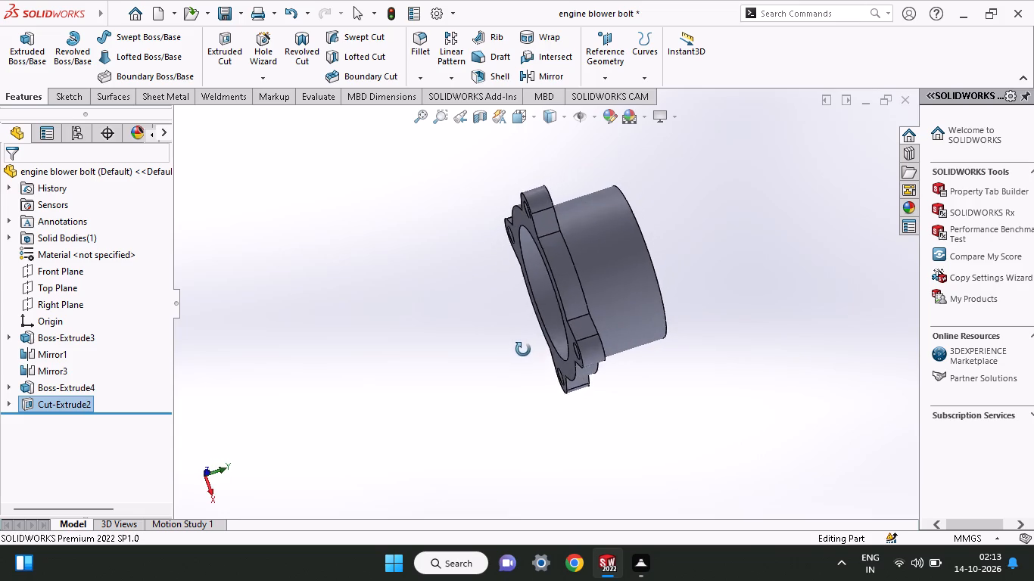
pyautogui.moveTo(523, 350); pyautogui.dragTo(617, 336, button='middle')
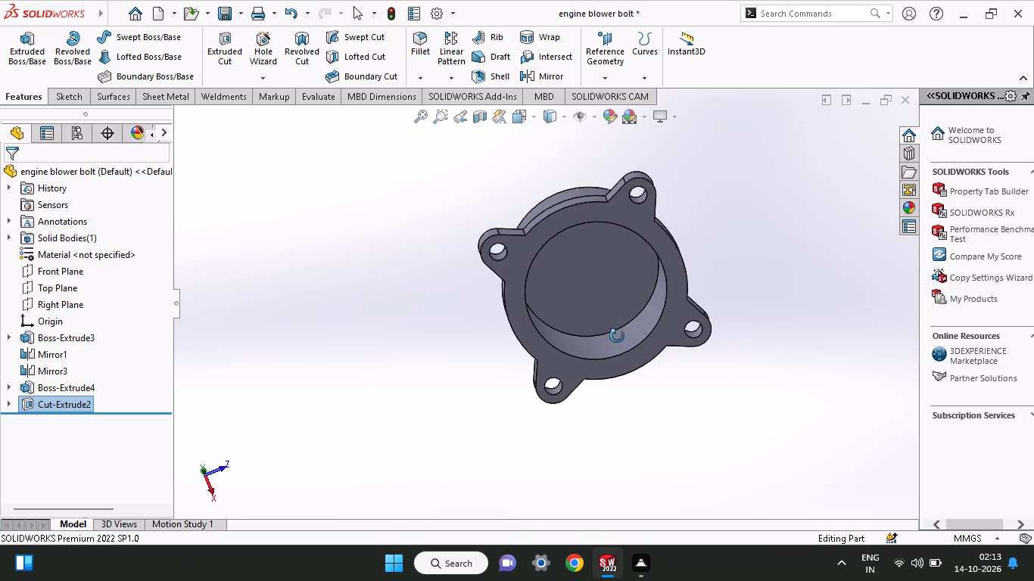
pyautogui.moveTo(617, 336); pyautogui.dragTo(511, 224, button='middle')
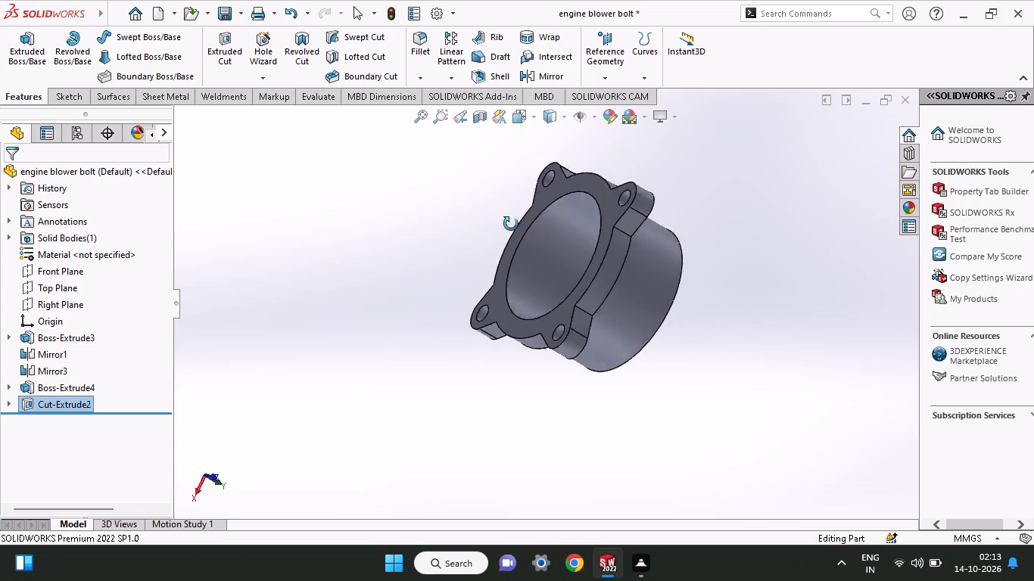
pyautogui.moveTo(511, 224); pyautogui.dragTo(613, 312, button='middle')
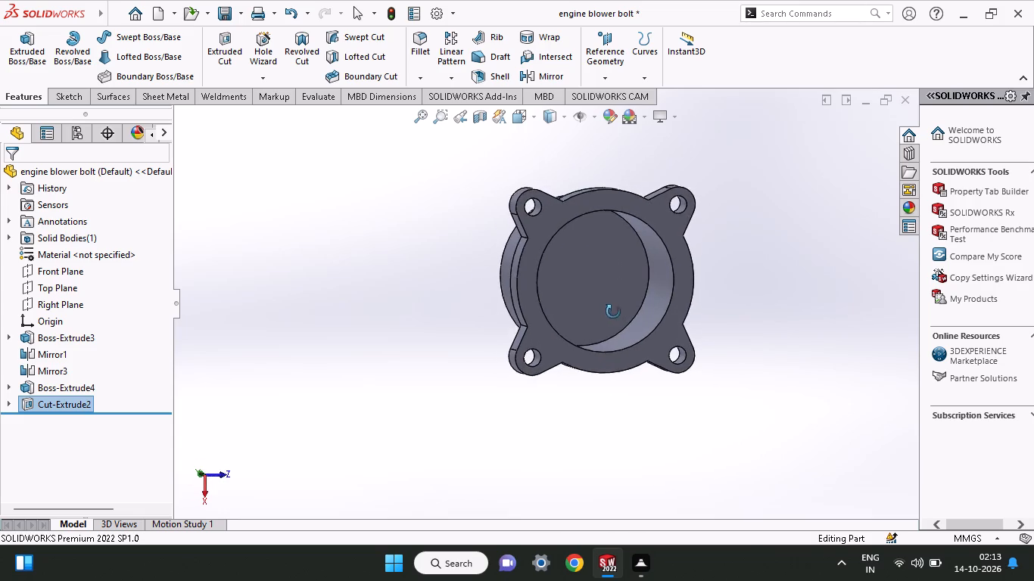
pyautogui.moveTo(613, 312); pyautogui.dragTo(580, 296, button='middle')
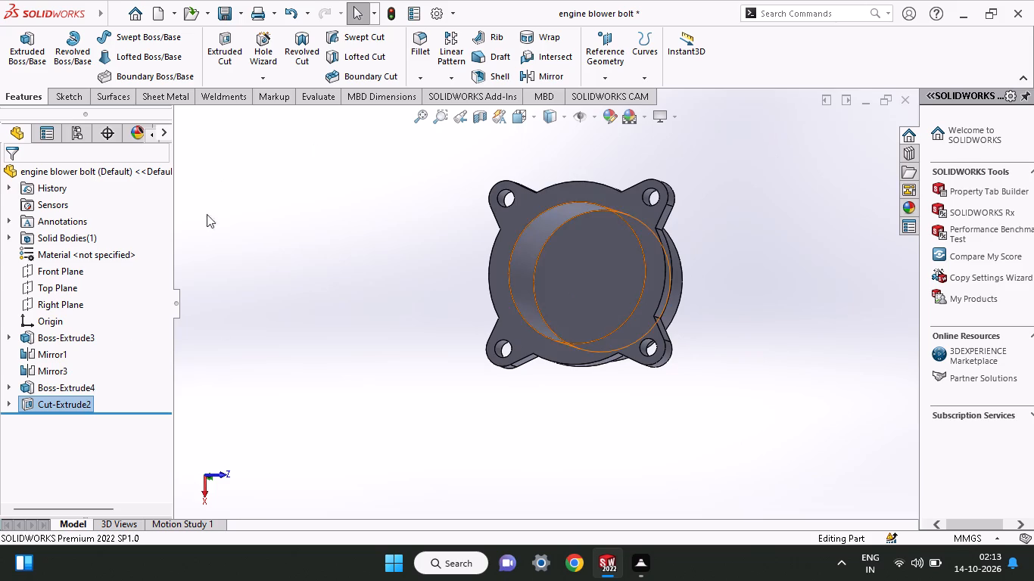
# Save the engine blower bolt part.
pyautogui.click(238, 14)
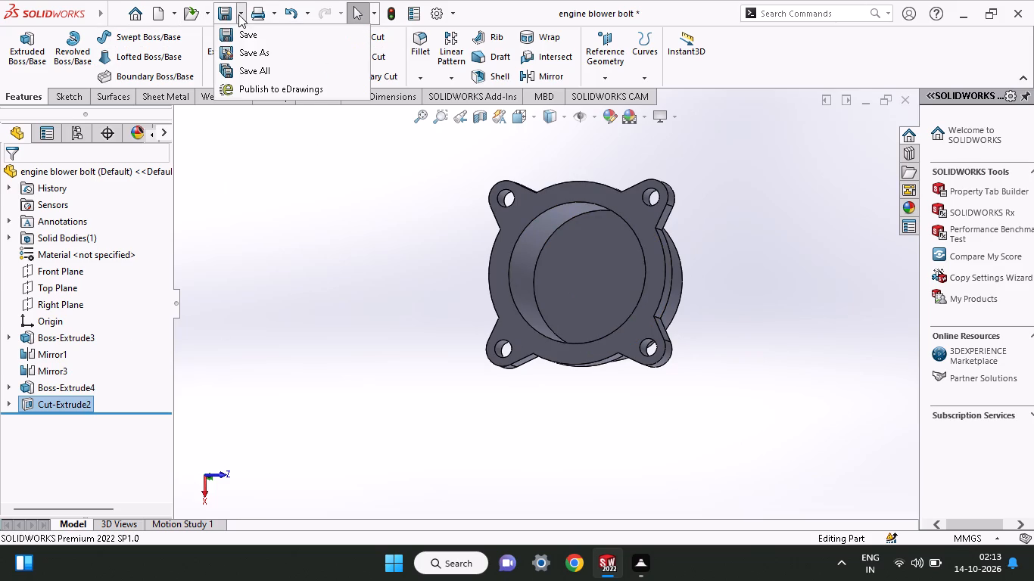
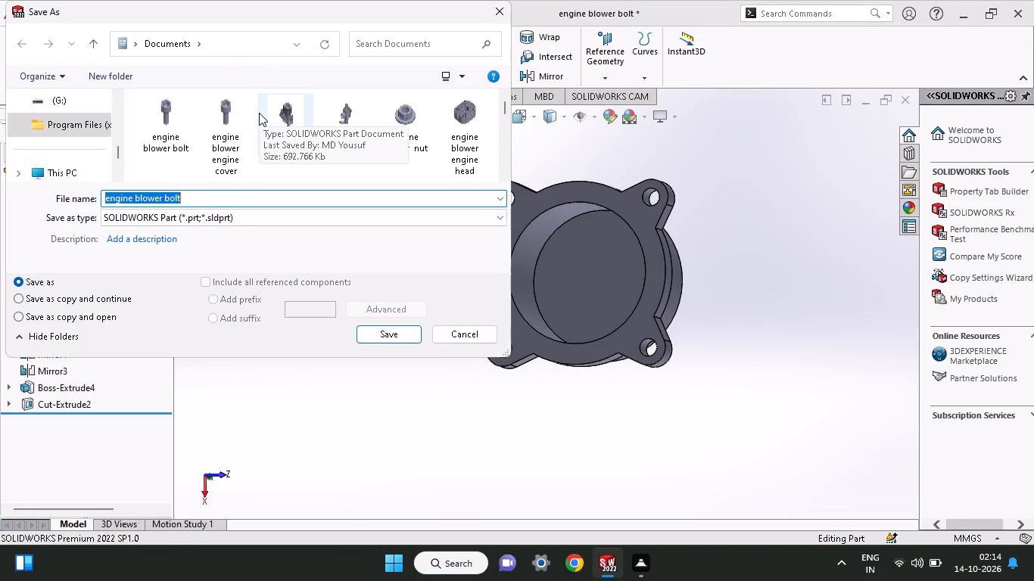
# Save the part under the new file name "engine blower cover" in Documents.
pyautogui.press('BackSpace')
pyautogui.write('eng')
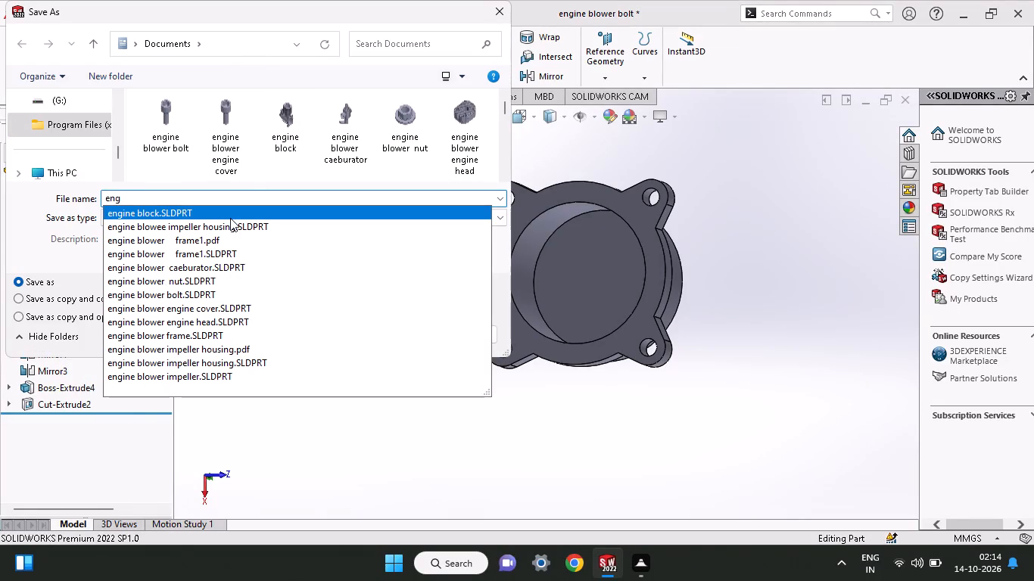
pyautogui.click(205, 328)
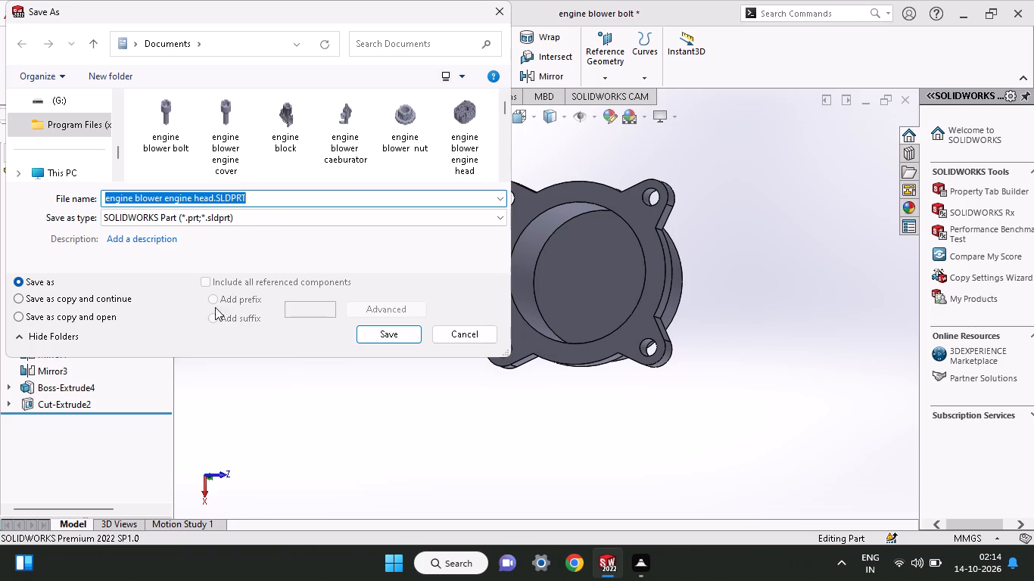
pyautogui.click(284, 204)
pyautogui.press('BackSpace')
pyautogui.press('BackSpace')
pyautogui.press('BackSpace')
pyautogui.press('BackSpace')
pyautogui.press('BackSpace')
pyautogui.press('BackSpace')
pyautogui.press('BackSpace')
pyautogui.press('BackSpace')
pyautogui.press('BackSpace')
pyautogui.press('BackSpace')
pyautogui.press('BackSpace')
pyautogui.press('BackSpace')
pyautogui.press('BackSpace')
pyautogui.press('BackSpace')
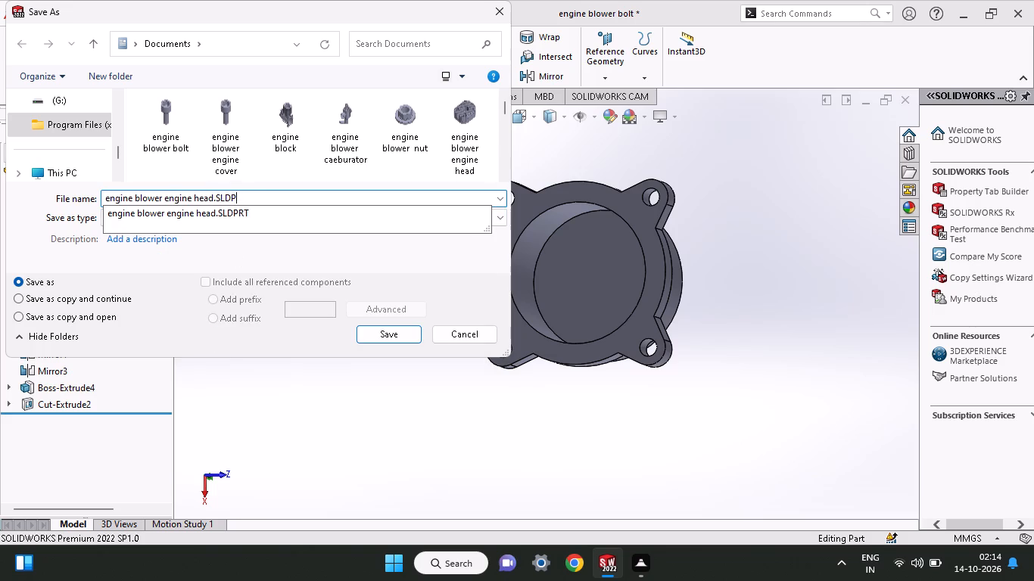
pyautogui.press('BackSpace')
pyautogui.press('BackSpace')
pyautogui.press('BackSpace')
pyautogui.press('BackSpace')
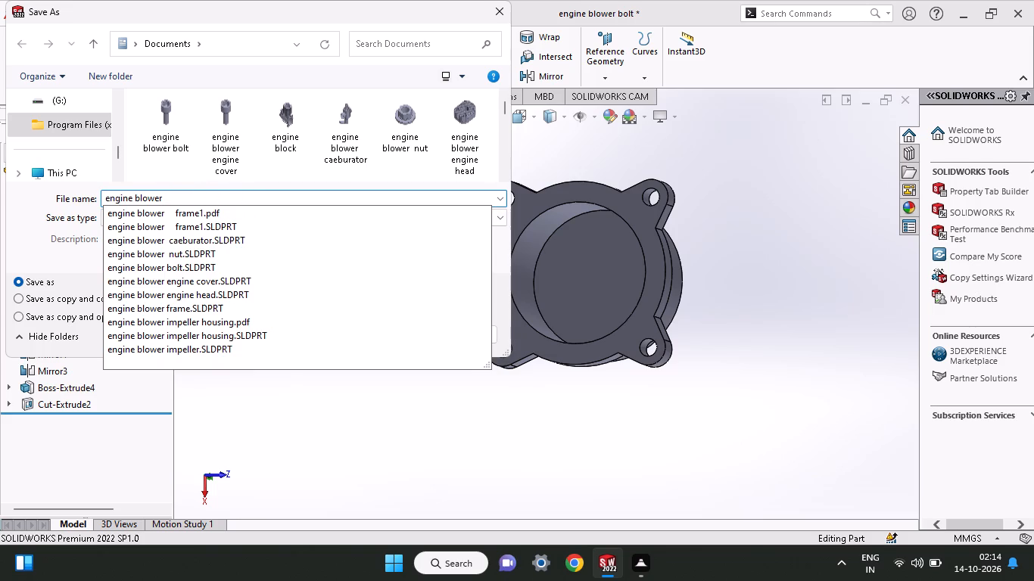
pyautogui.write('cover')
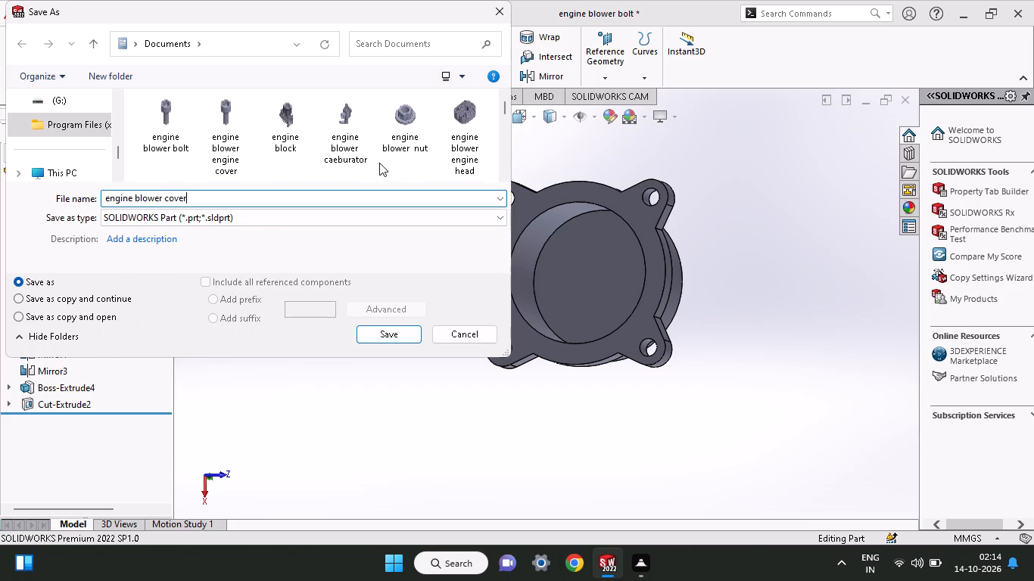
pyautogui.click(377, 333)
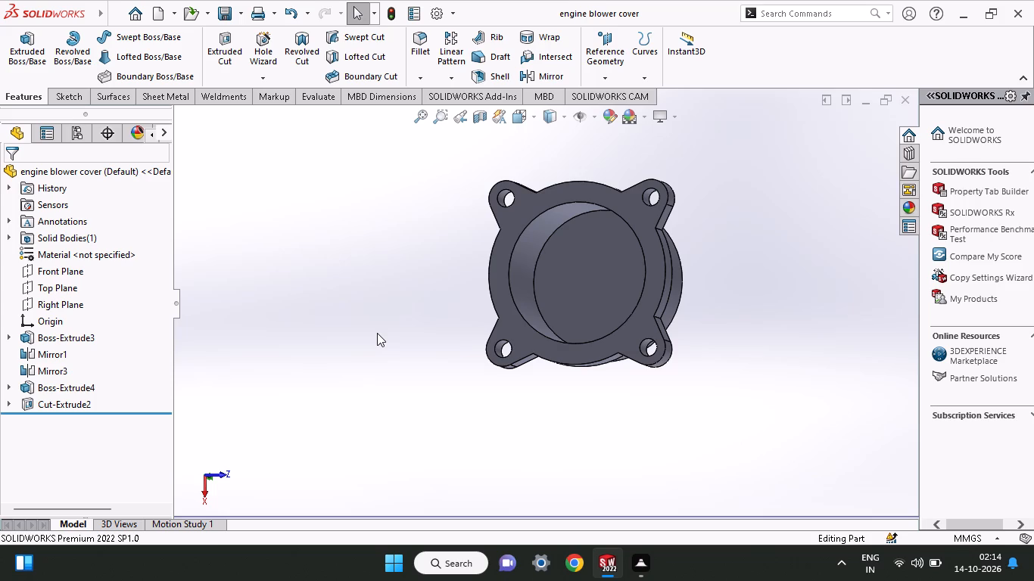
# Examine the saved blower cover's flange, mounting ears and hollow body from several angles.
pyautogui.moveTo(388, 326); pyautogui.dragTo(393, 255, button='middle')
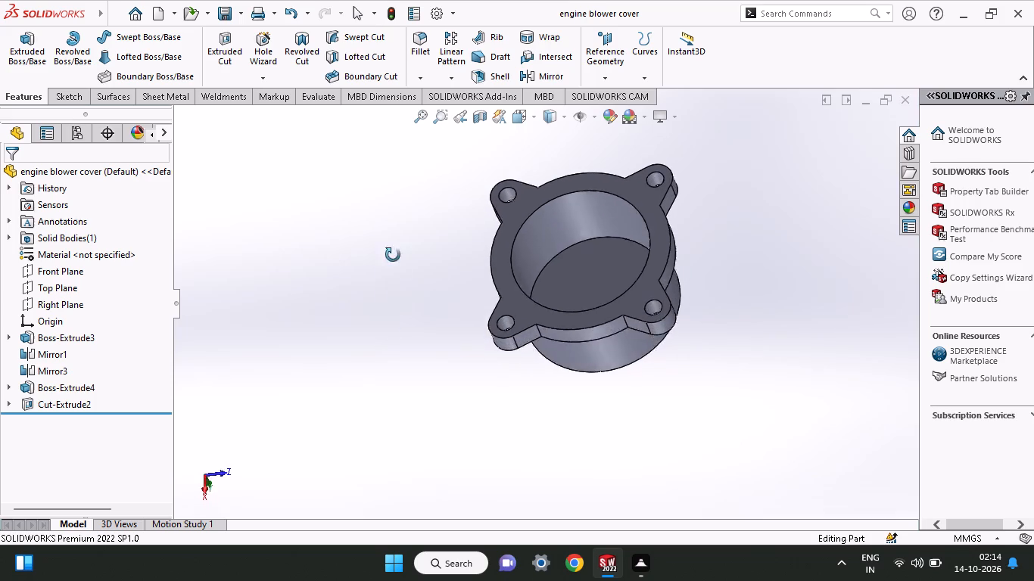
pyautogui.moveTo(393, 255); pyautogui.dragTo(639, 169, button='middle')
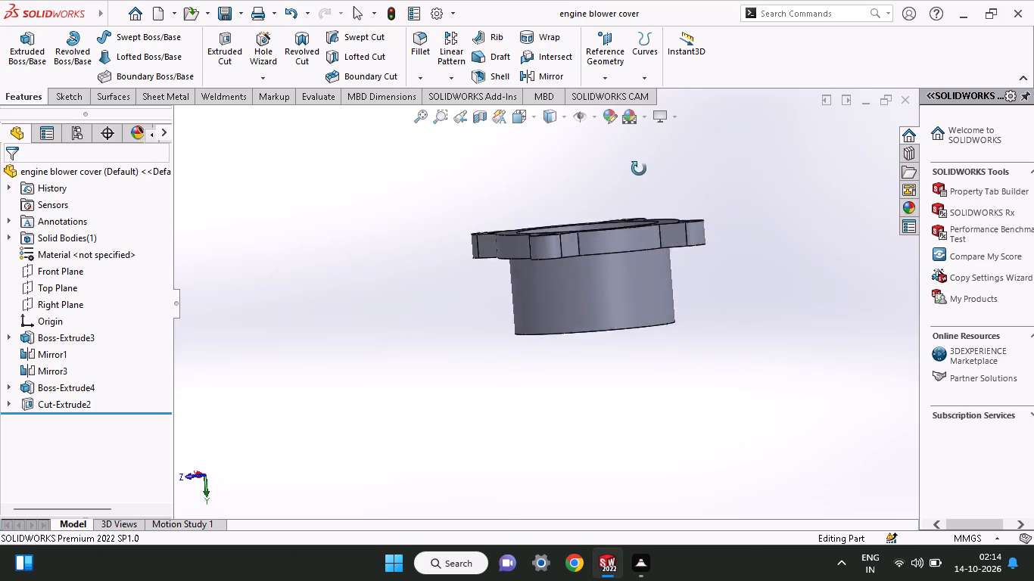
pyautogui.moveTo(639, 169); pyautogui.dragTo(753, 235, button='middle')
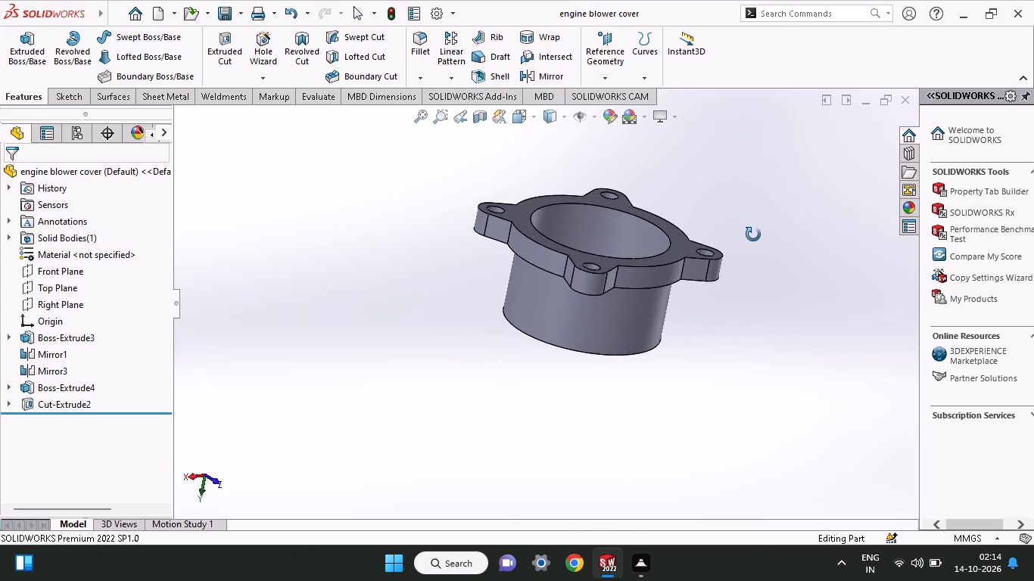
pyautogui.moveTo(753, 235); pyautogui.dragTo(694, 306, button='middle')
pyautogui.moveTo(690, 325); pyautogui.dragTo(684, 396, button='middle')
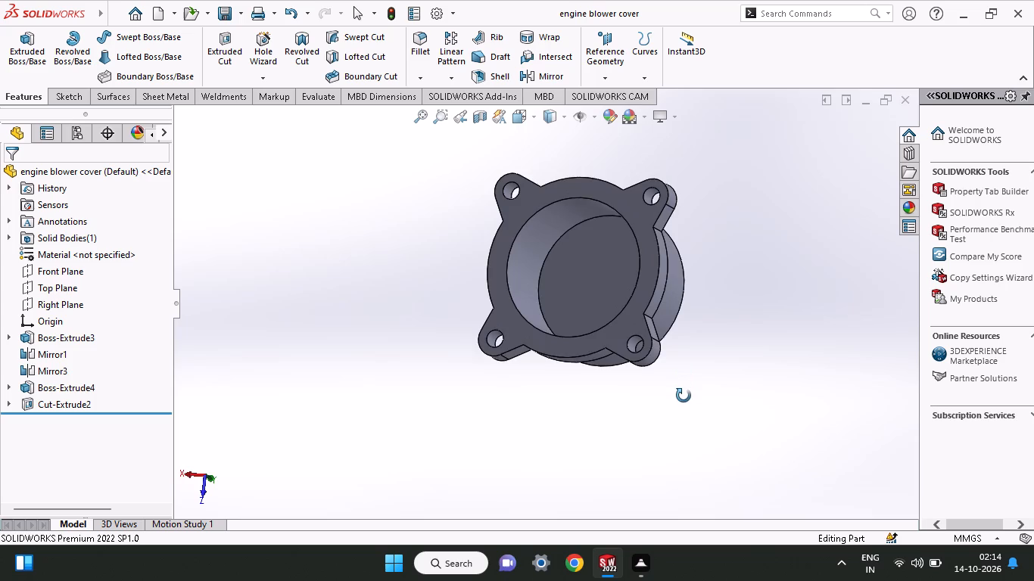
pyautogui.moveTo(684, 396); pyautogui.dragTo(678, 228, button='middle')
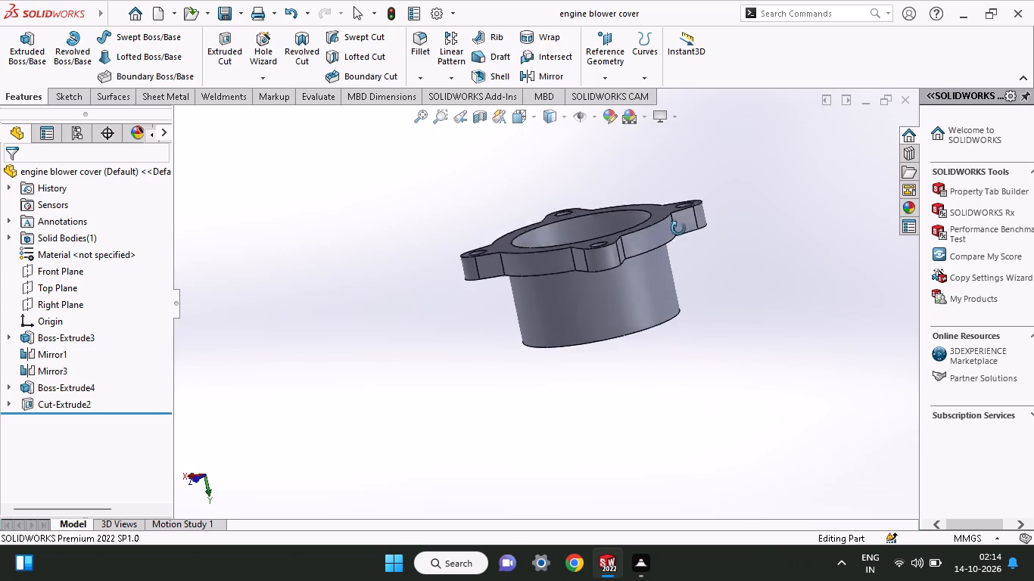
pyautogui.moveTo(678, 228); pyautogui.dragTo(626, 483, button='middle')
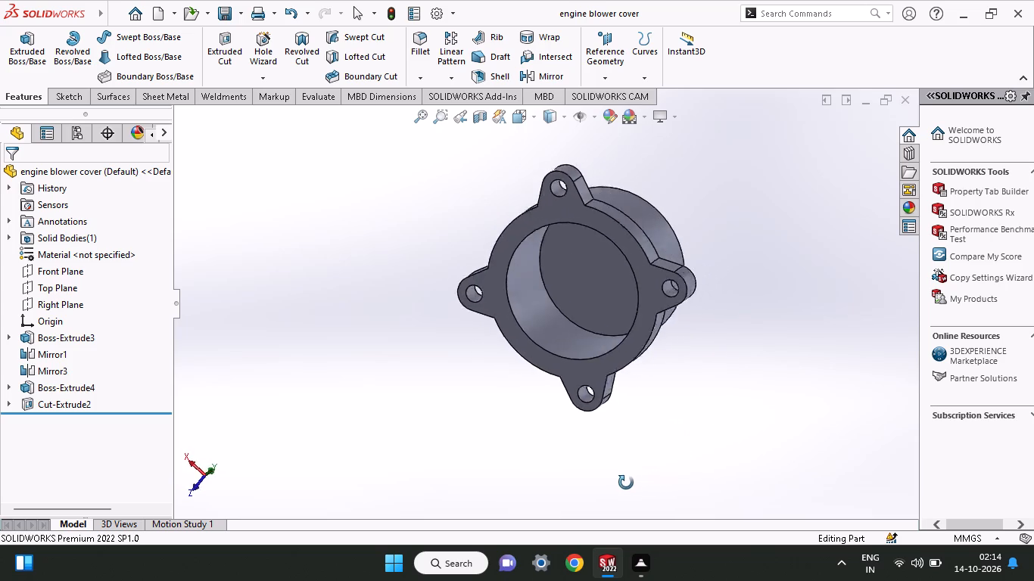
pyautogui.moveTo(626, 483); pyautogui.dragTo(640, 231, button='middle')
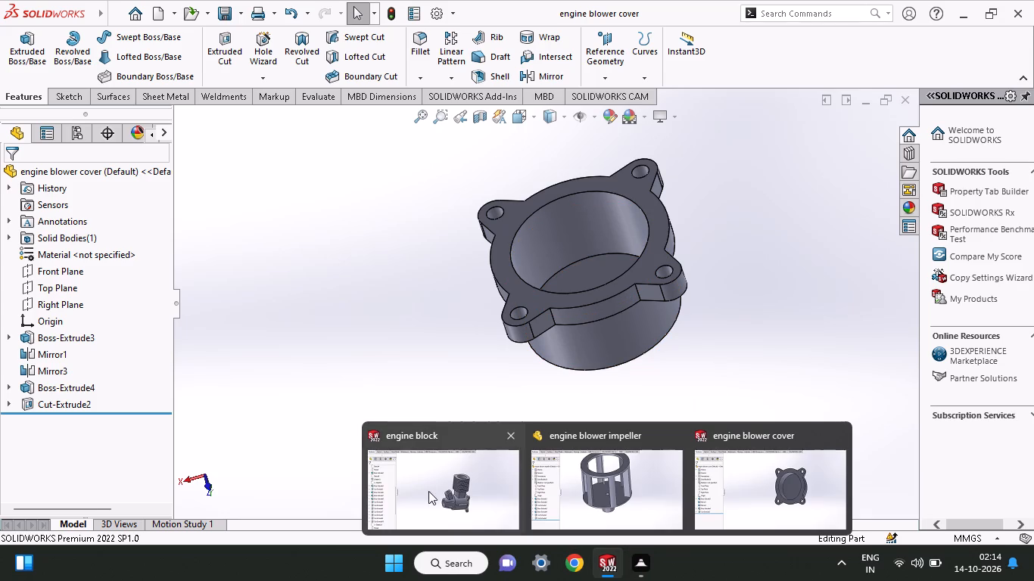
# Switch to the engine block part and delete the Mirror2 feature that forms the lower mounting lugs.
pyautogui.click(428, 491)
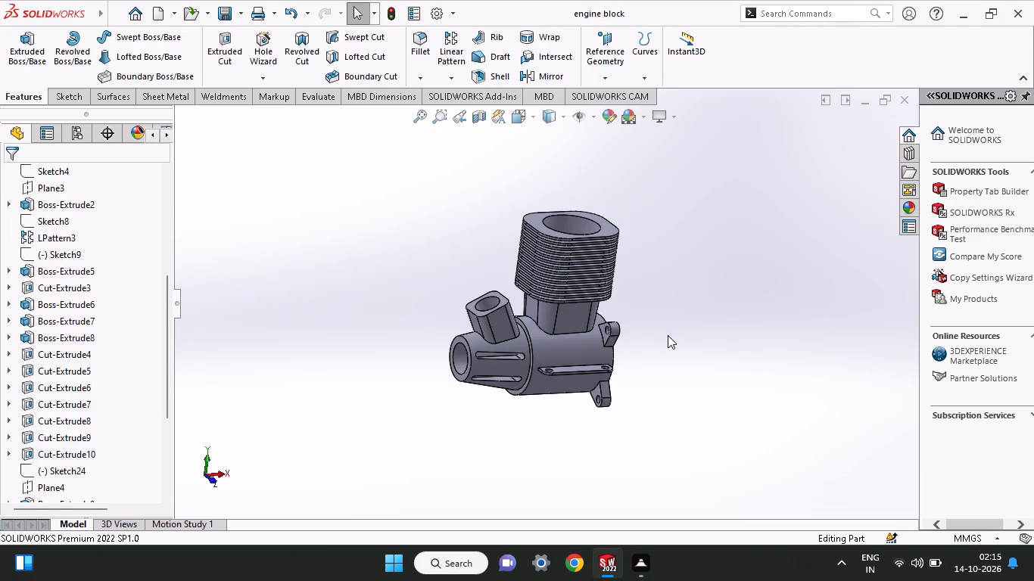
pyautogui.moveTo(687, 330); pyautogui.dragTo(737, 293, button='middle')
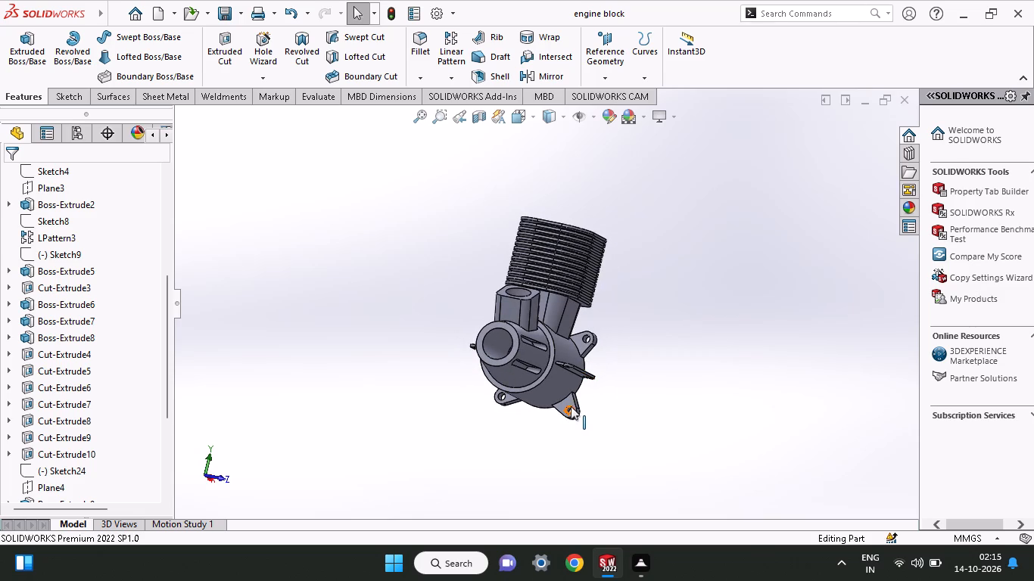
pyautogui.keyDown('ctrl'); pyautogui.scroll(-5, 573, 403); pyautogui.keyUp('ctrl')
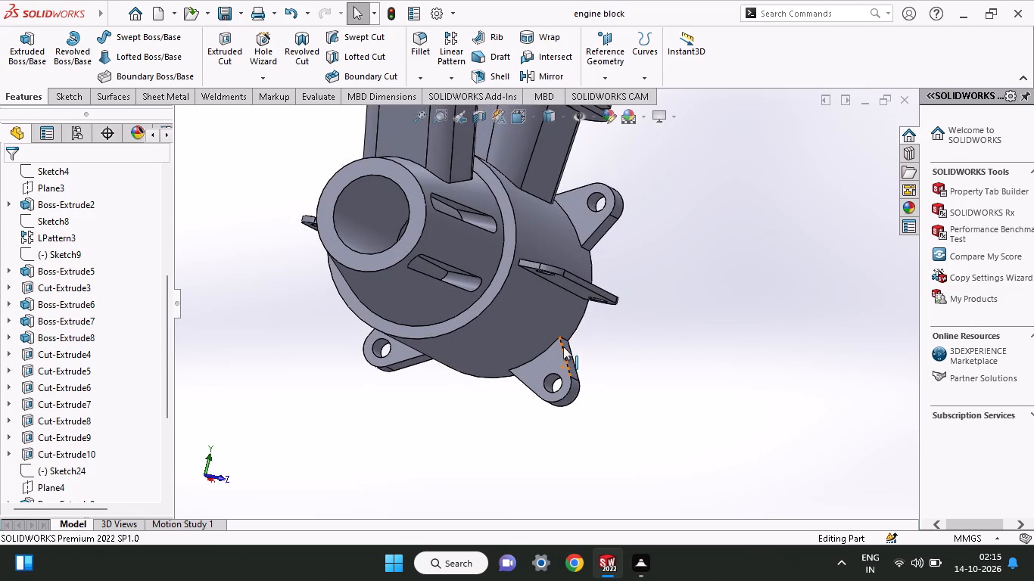
pyautogui.click(553, 353)
pyautogui.rightClick(553, 353)
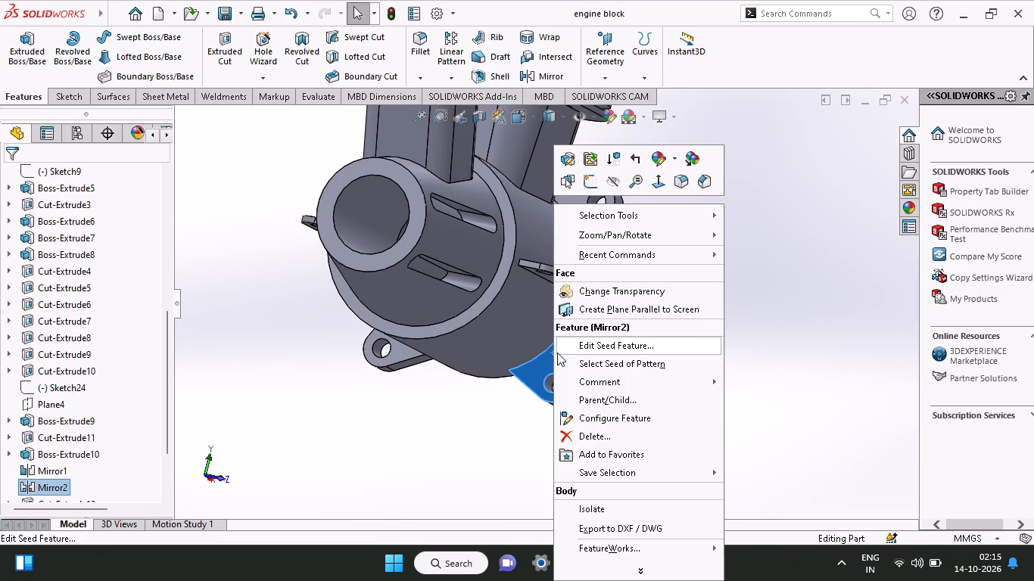
pyautogui.click(598, 444)
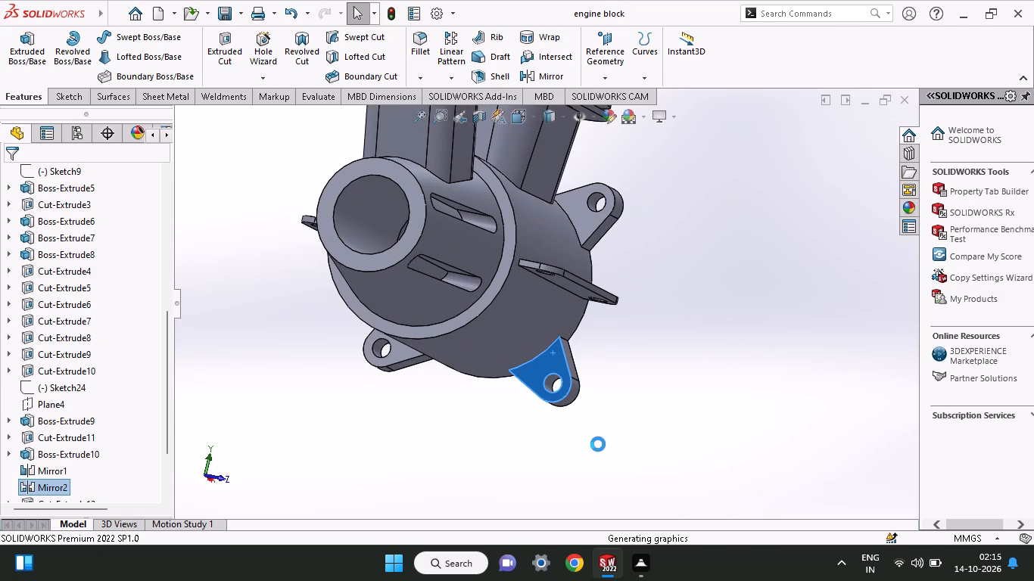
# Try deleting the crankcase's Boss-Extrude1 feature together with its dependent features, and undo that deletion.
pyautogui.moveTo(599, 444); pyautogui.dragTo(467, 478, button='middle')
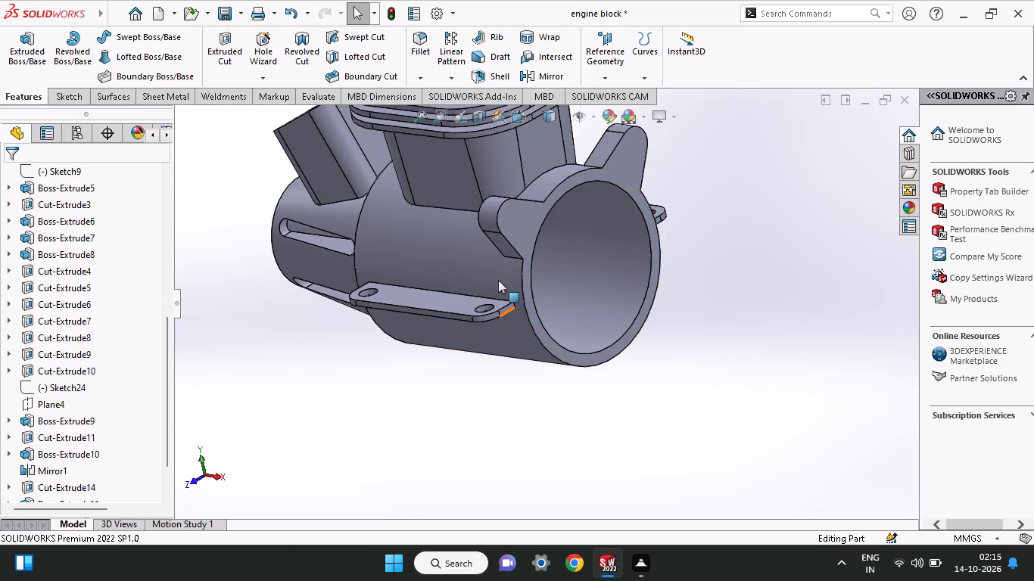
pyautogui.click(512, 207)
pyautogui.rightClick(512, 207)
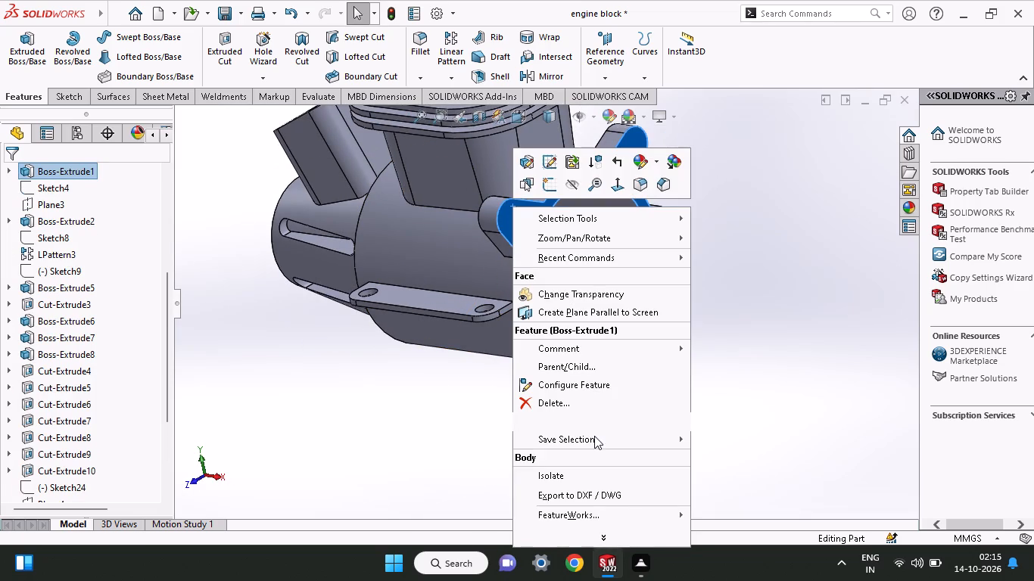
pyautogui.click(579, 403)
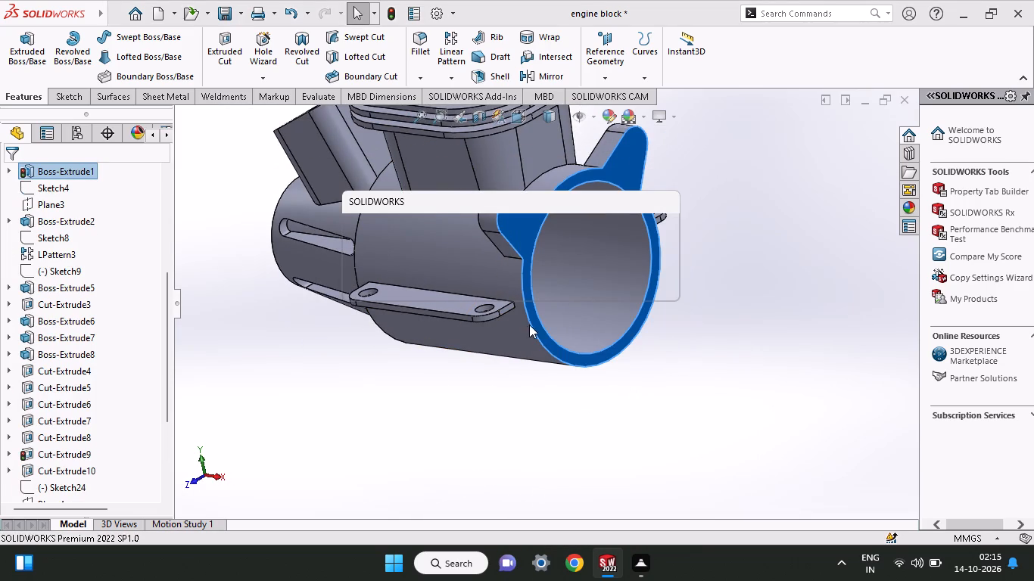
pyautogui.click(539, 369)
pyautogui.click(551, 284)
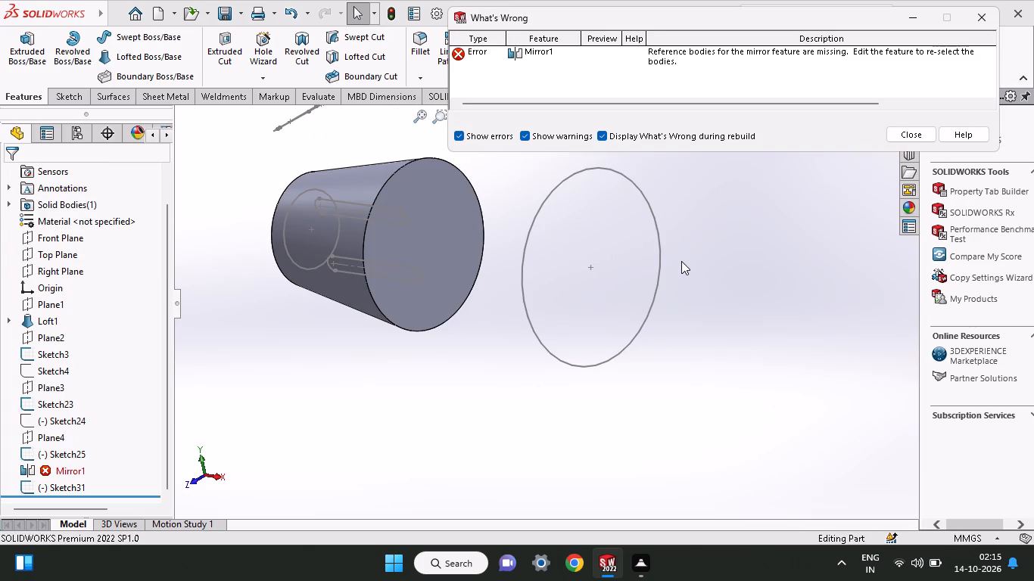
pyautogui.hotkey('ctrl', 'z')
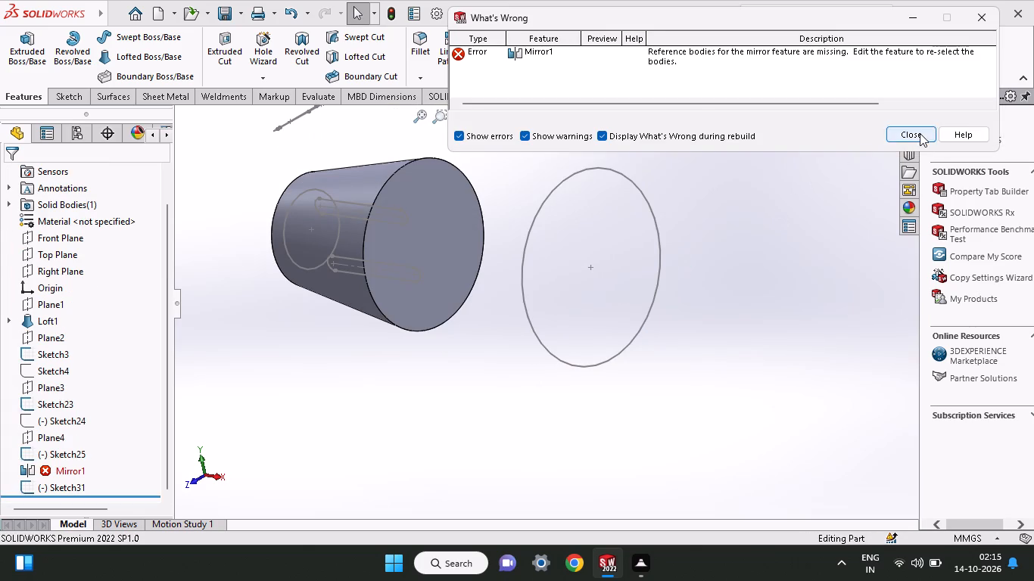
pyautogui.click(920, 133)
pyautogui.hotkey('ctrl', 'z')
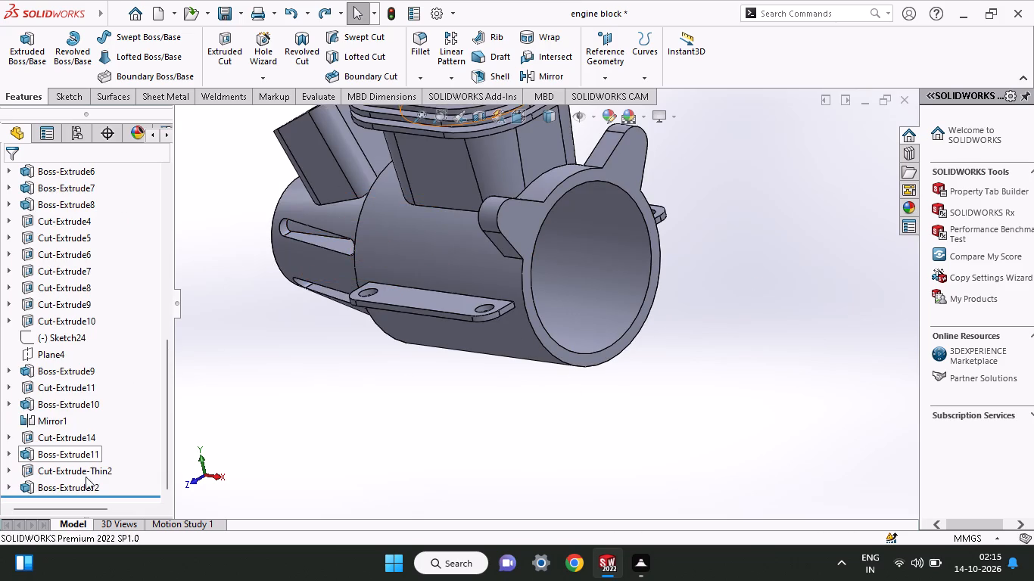
# Delete the Mirror1 feature from the engine block's feature history.
pyautogui.rightClick(55, 421)
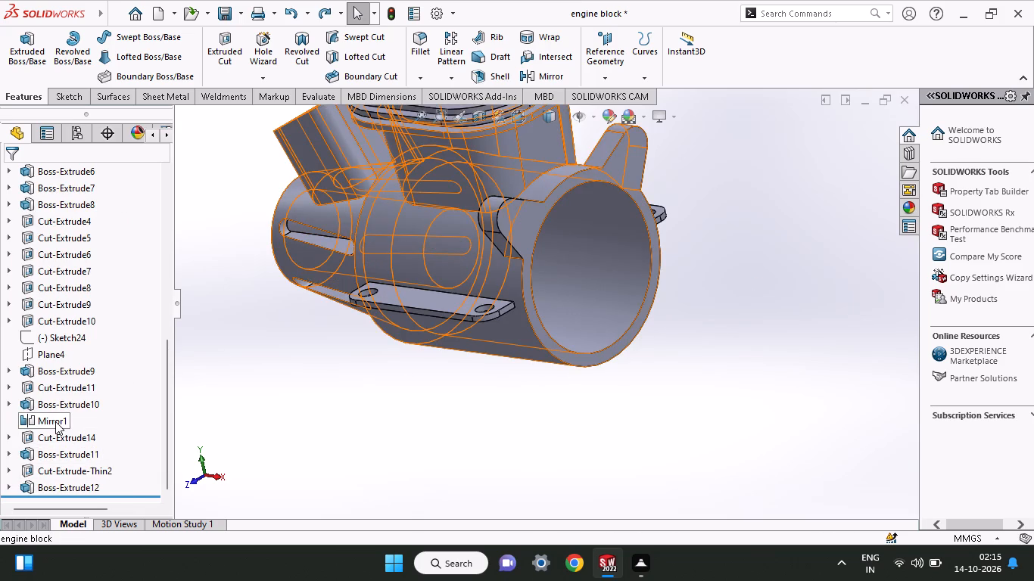
pyautogui.click(73, 355)
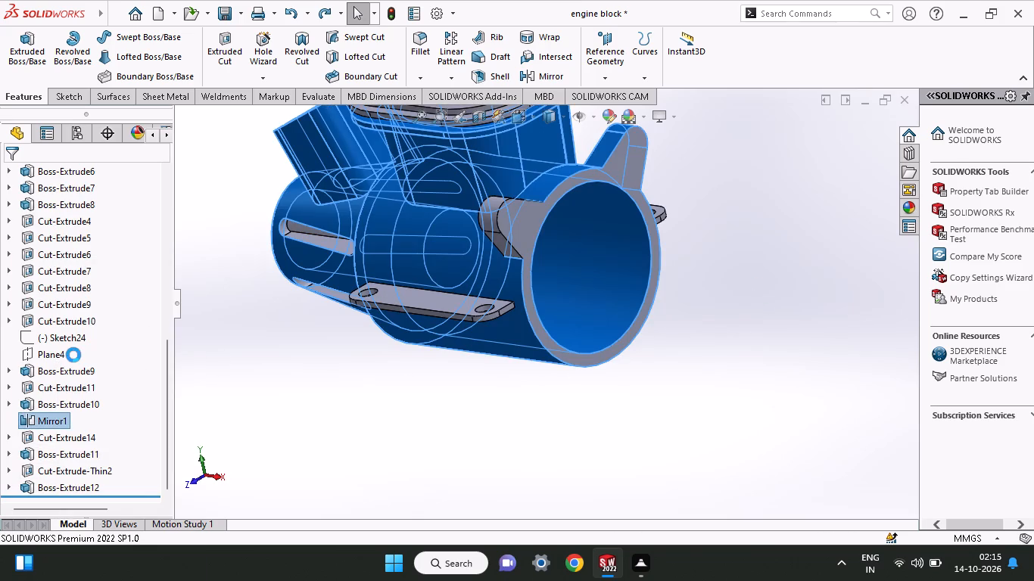
# Delete the Boss-Extrude10 feature that forms the remaining mounting lug beside the crankcase's large bore.
pyautogui.moveTo(416, 396); pyautogui.dragTo(328, 424, button='middle')
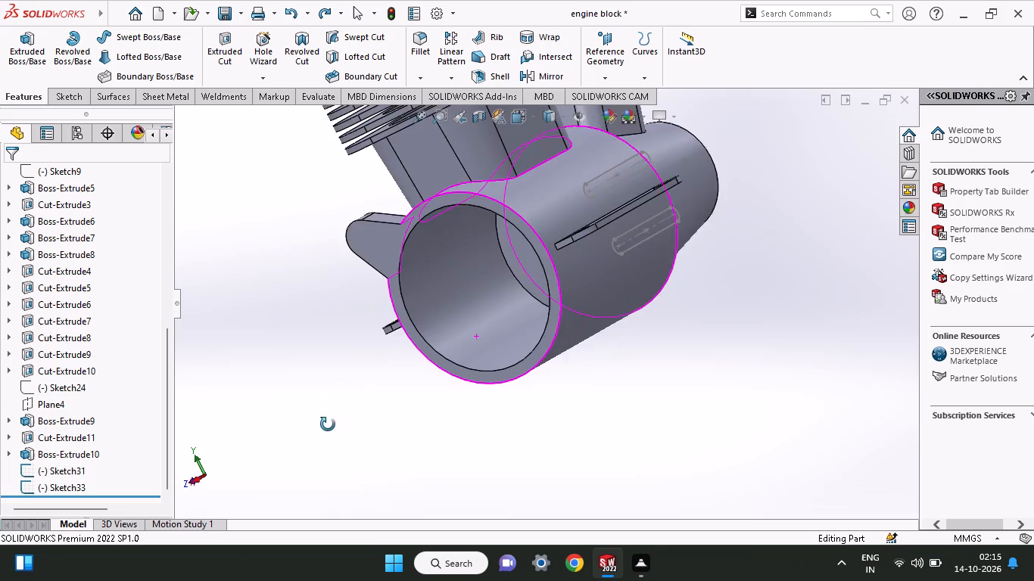
pyautogui.moveTo(328, 424); pyautogui.dragTo(402, 420, button='middle')
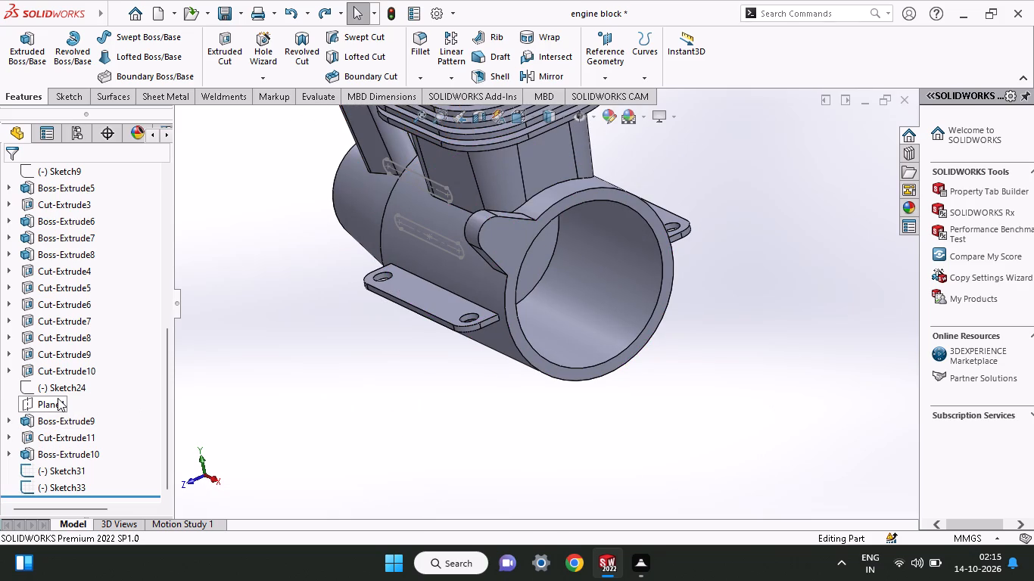
pyautogui.click(65, 446)
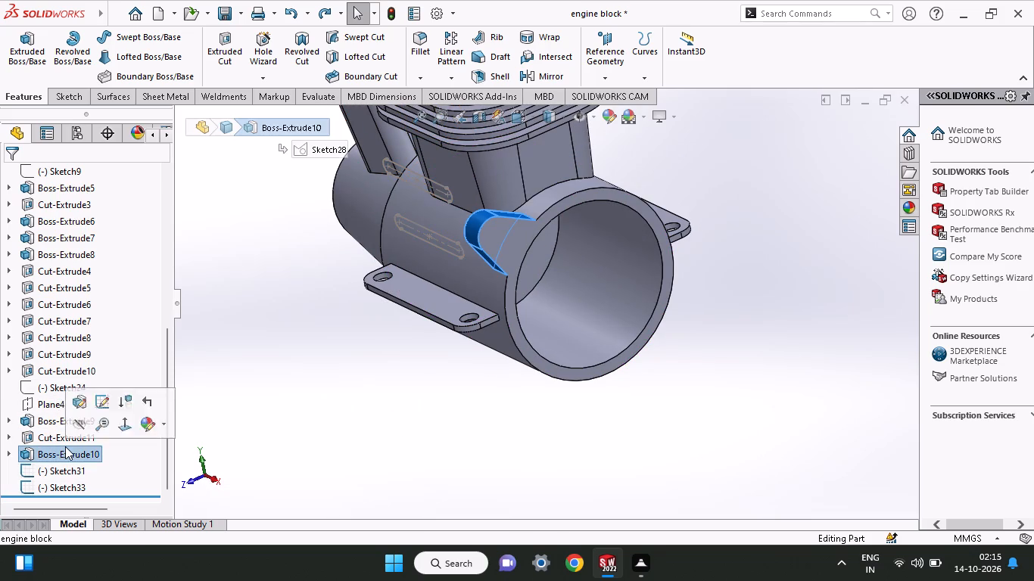
pyautogui.rightClick(65, 446)
pyautogui.click(81, 340)
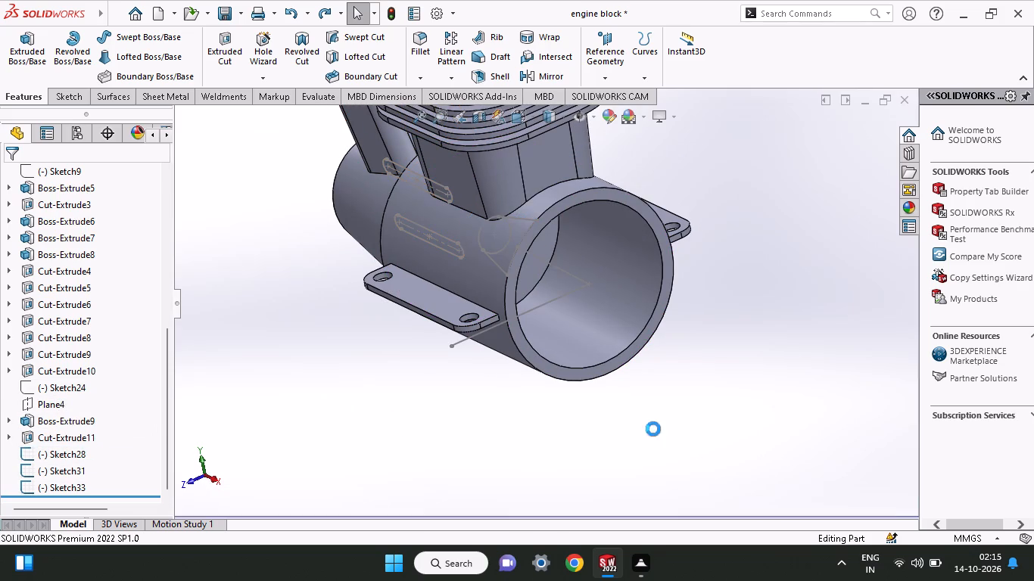
# Start a sketch on the crankcase's ring-shaped end face and draw a diagonal line about 34.8 mm long from the origin up past the old lug outline.
pyautogui.moveTo(662, 422); pyautogui.dragTo(619, 399, button='middle')
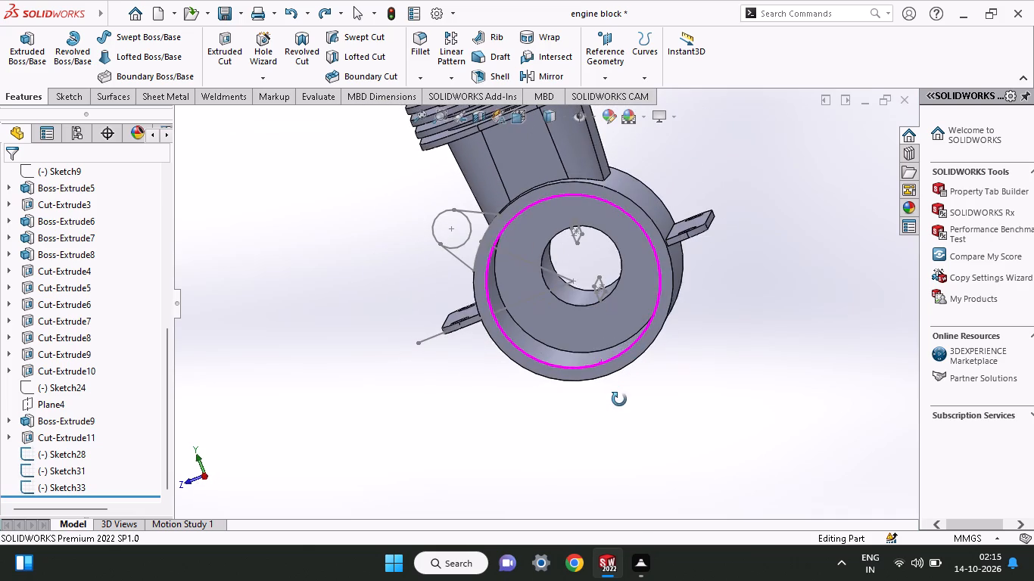
pyautogui.moveTo(619, 399); pyautogui.dragTo(618, 400, button='middle')
pyautogui.click(639, 351)
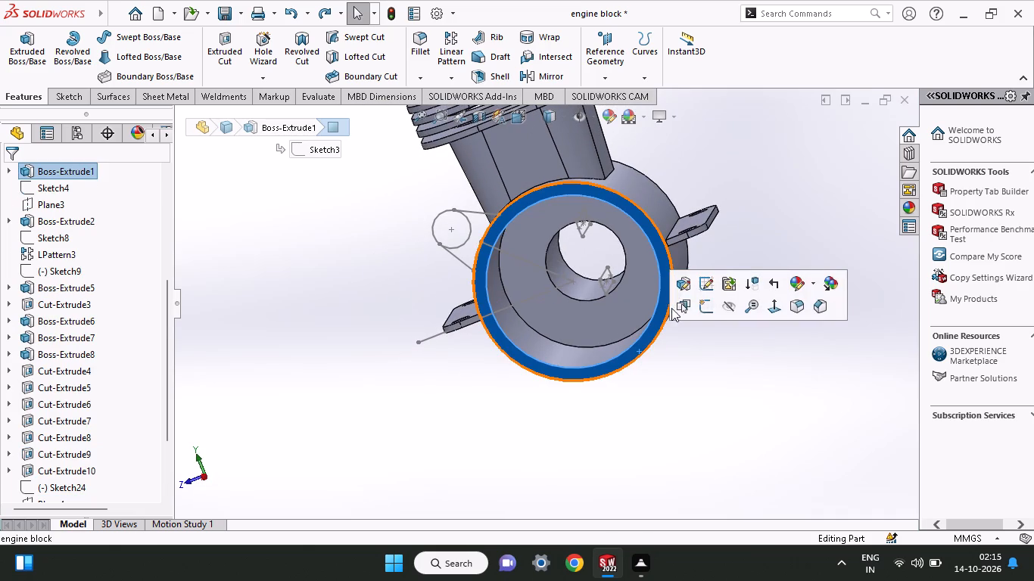
pyautogui.click(712, 297)
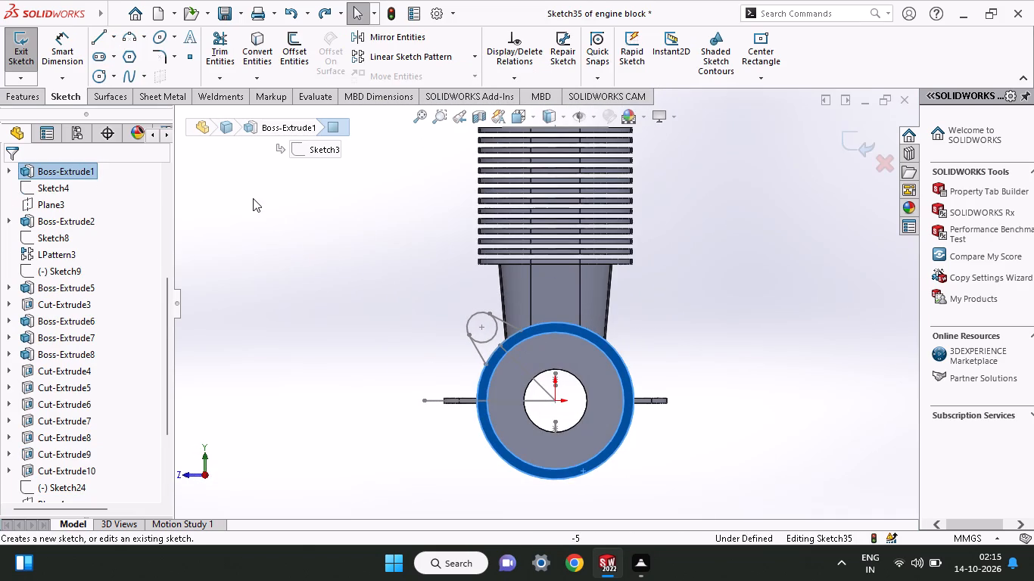
pyautogui.click(101, 37)
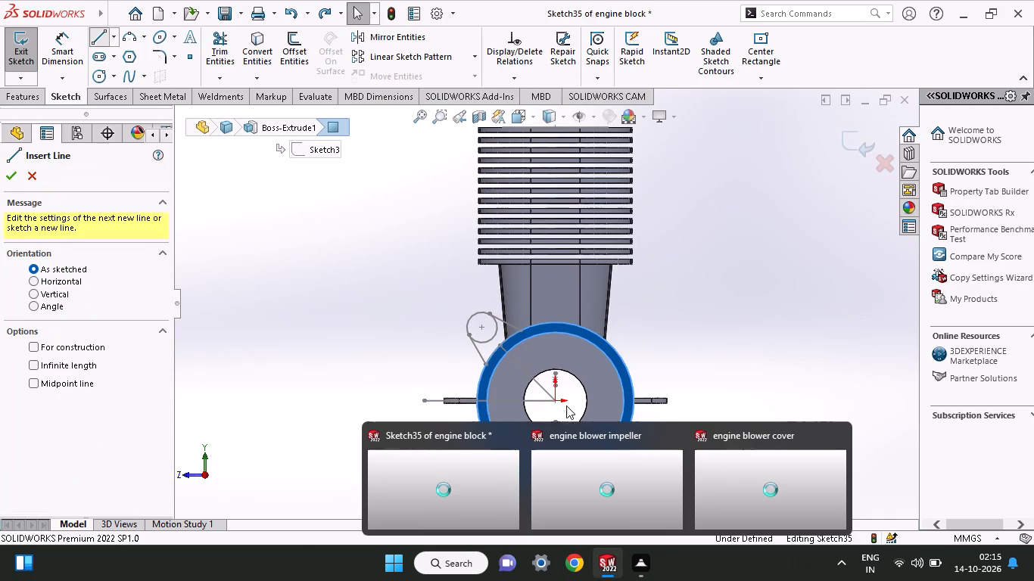
pyautogui.click(558, 402)
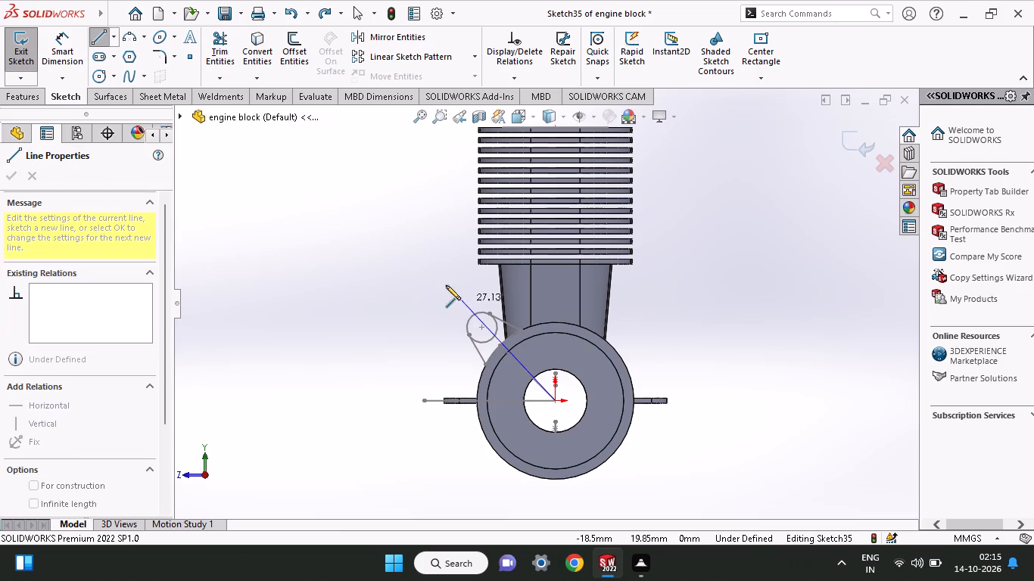
pyautogui.click(431, 275)
pyautogui.rightClick(384, 293)
pyautogui.click(406, 309)
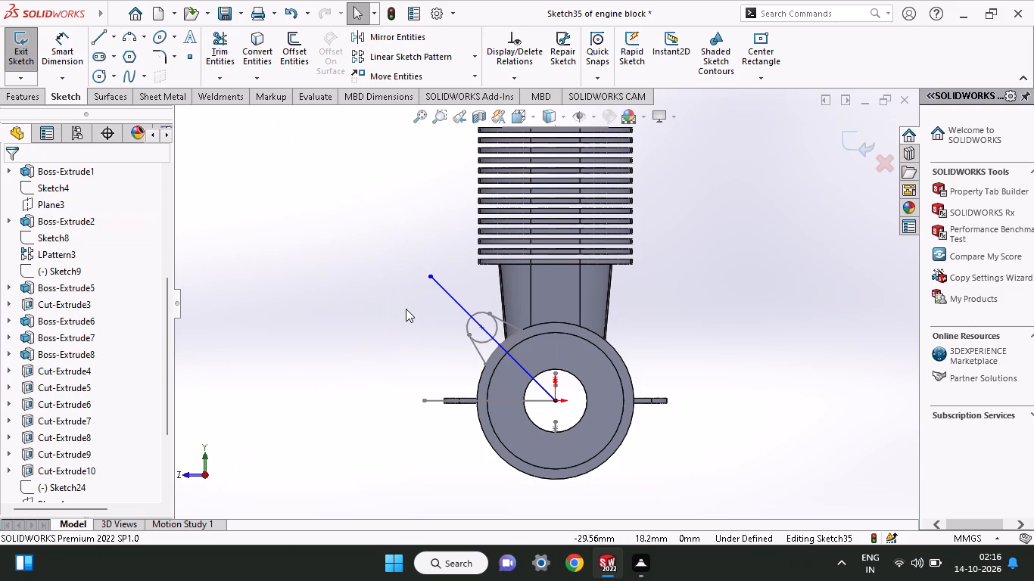
# Dimension the diagonal line between its two endpoints at 18 mm.
pyautogui.click(54, 46)
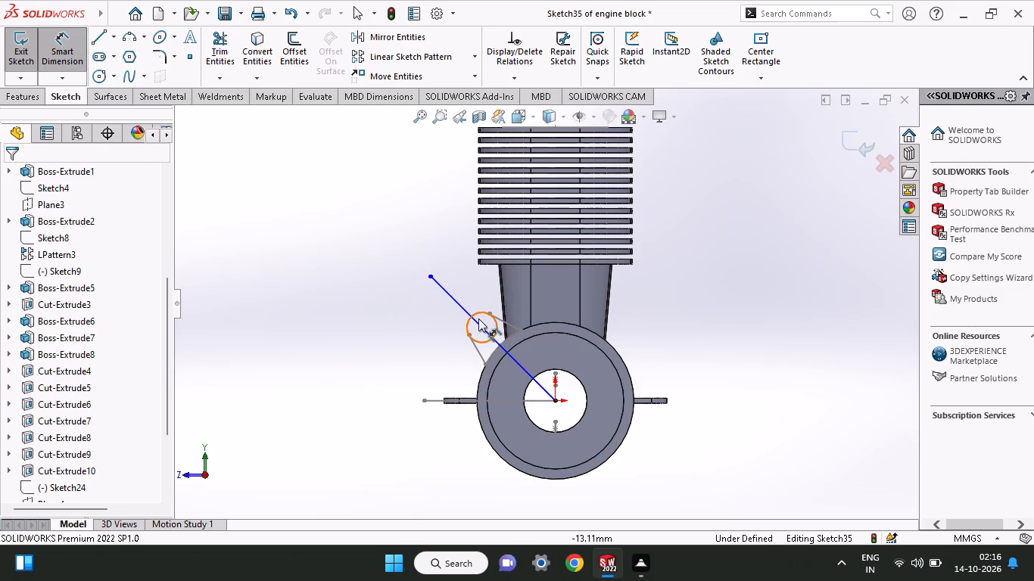
pyautogui.click(426, 275)
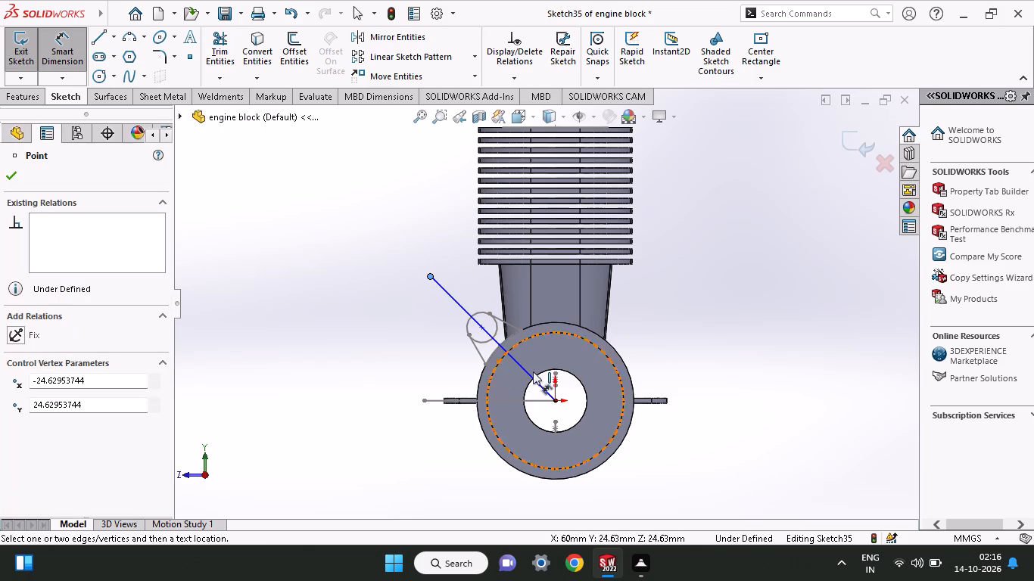
pyautogui.click(553, 400)
pyautogui.click(398, 423)
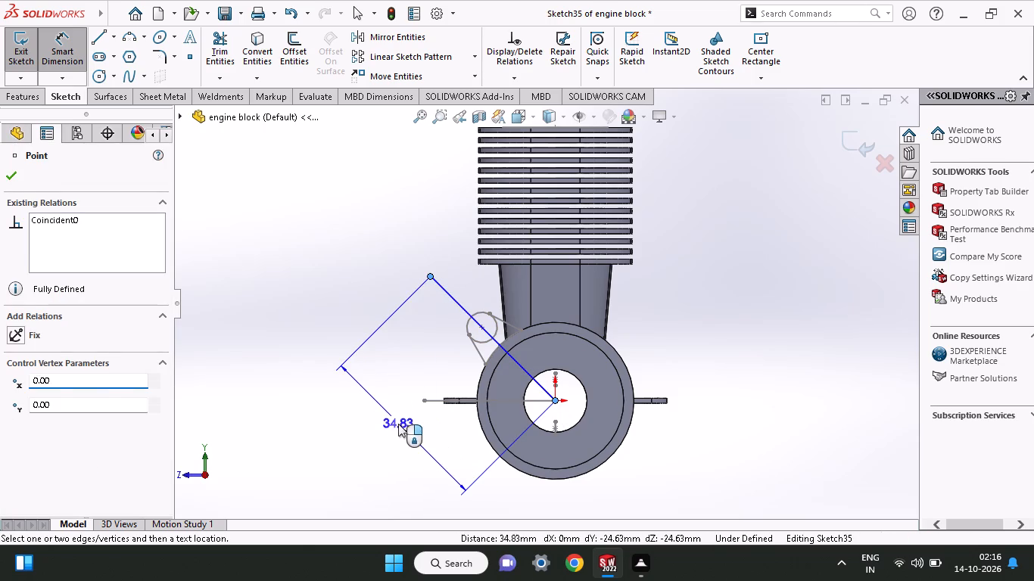
pyautogui.write('18')
pyautogui.press('Return')
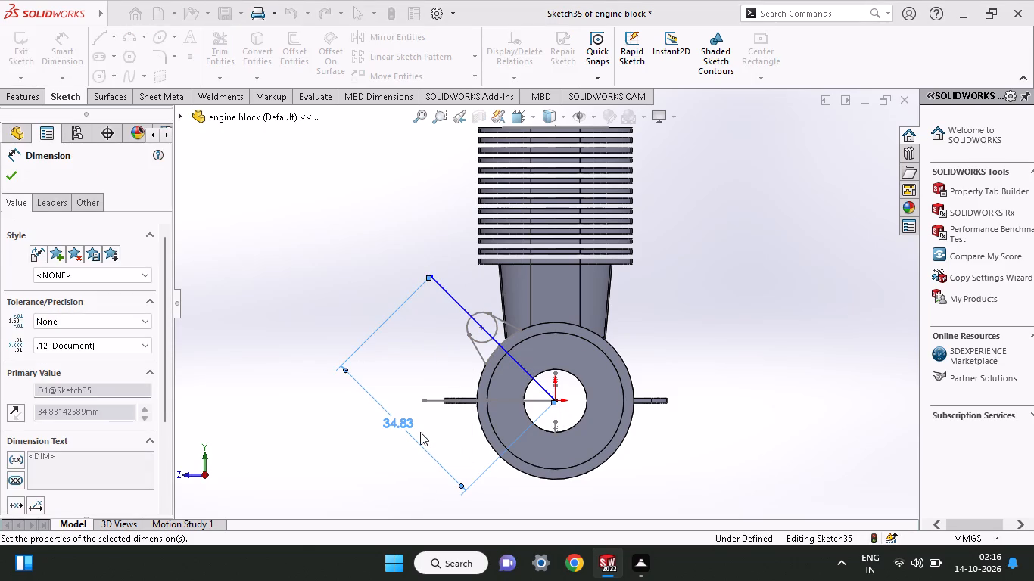
pyautogui.click(491, 307)
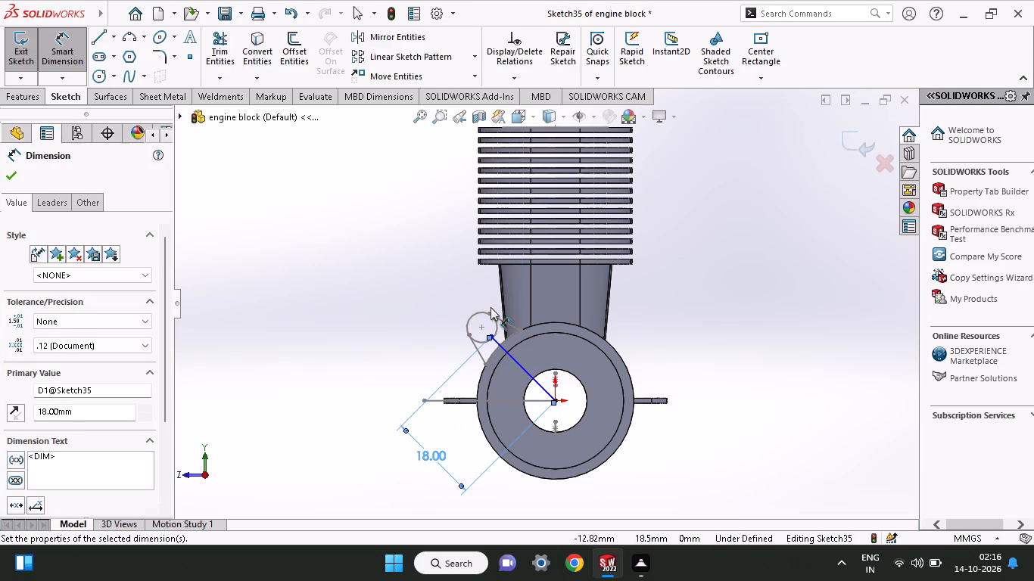
# Draw a circle centred on the diagonal line's outer endpoint and dimension its diameter at 3 mm.
pyautogui.keyDown('ctrl'); pyautogui.scroll(-6, 490, 307); pyautogui.keyUp('ctrl')
pyautogui.keyDown('ctrl'); pyautogui.scroll(-3, 552, 367); pyautogui.keyUp('ctrl')
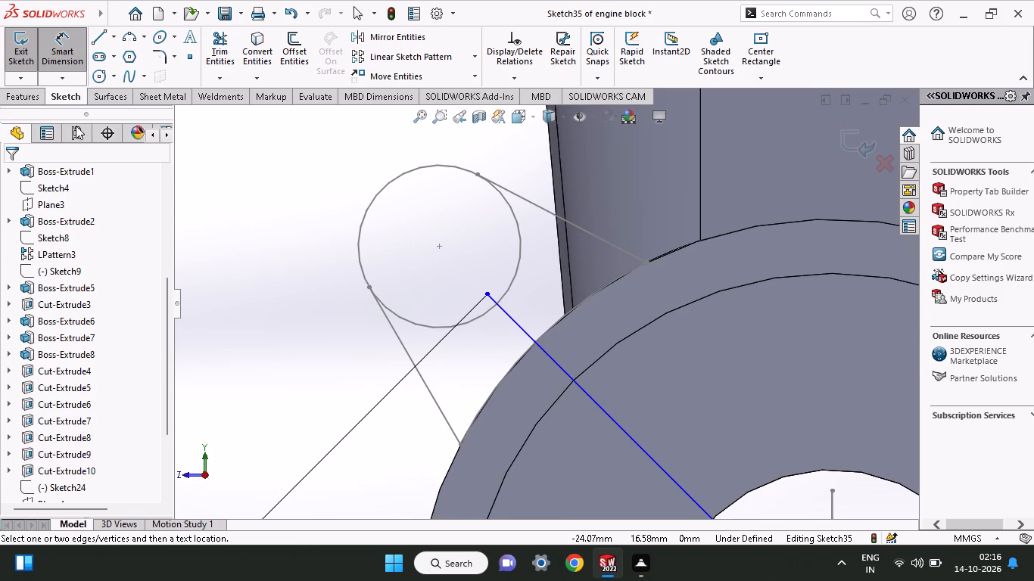
pyautogui.click(98, 81)
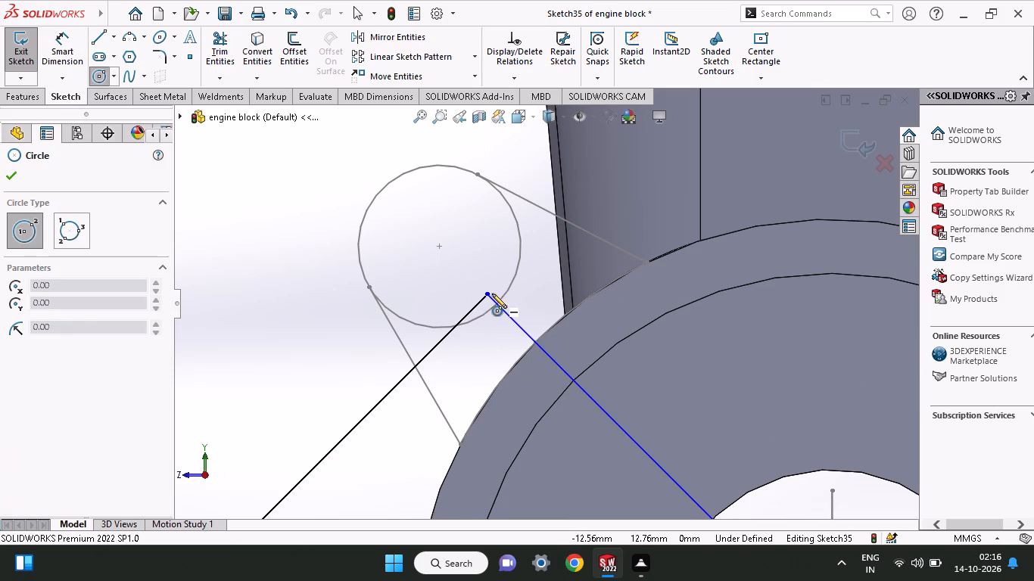
pyautogui.click(487, 294)
pyautogui.click(485, 317)
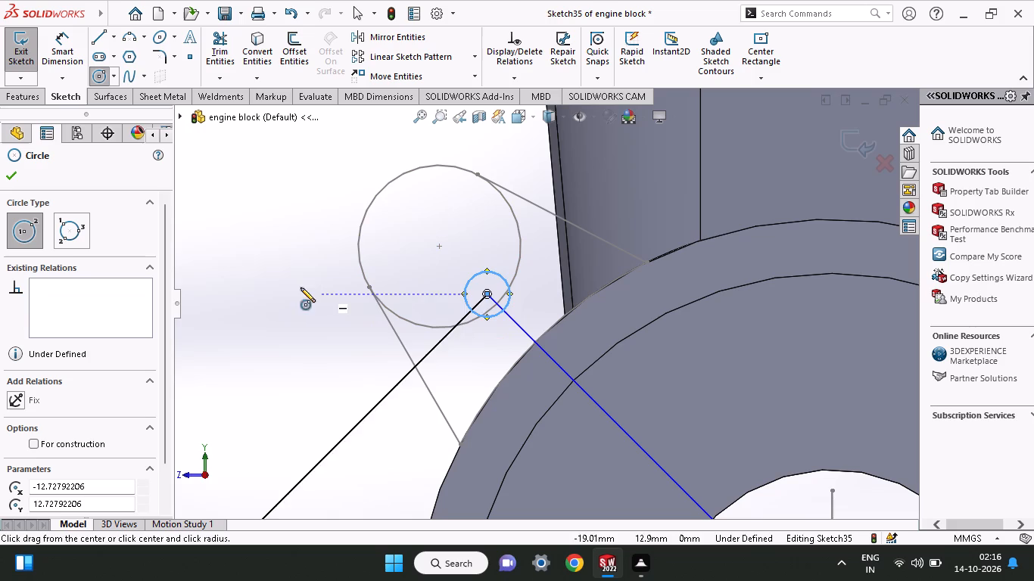
pyautogui.click(67, 61)
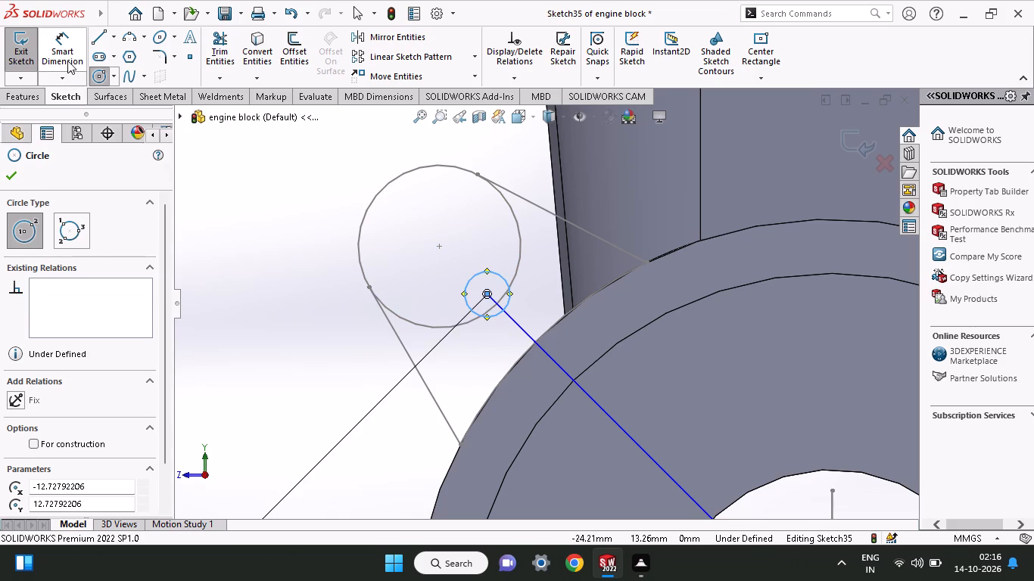
pyautogui.click(478, 314)
pyautogui.click(326, 328)
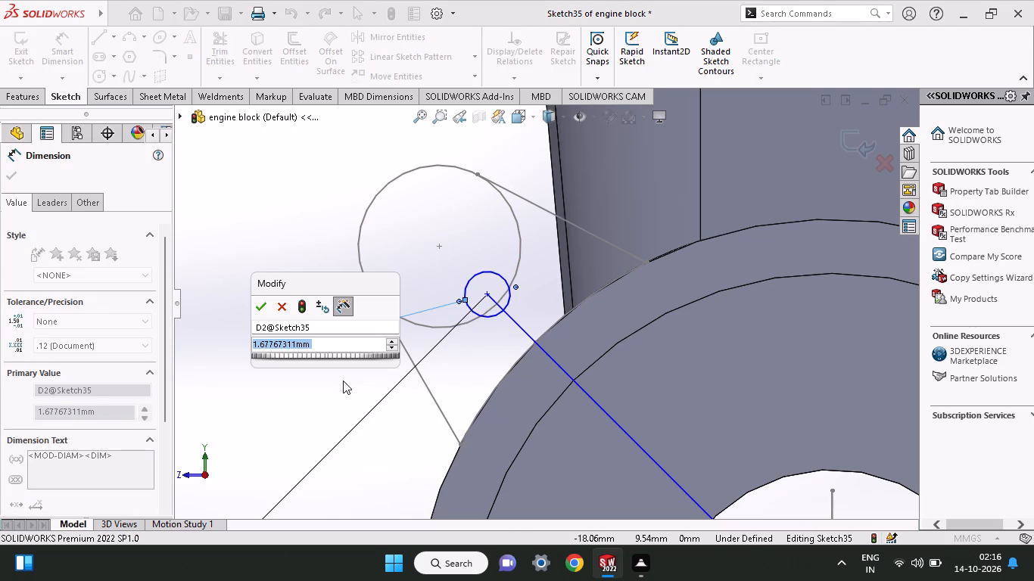
pyautogui.press('3')
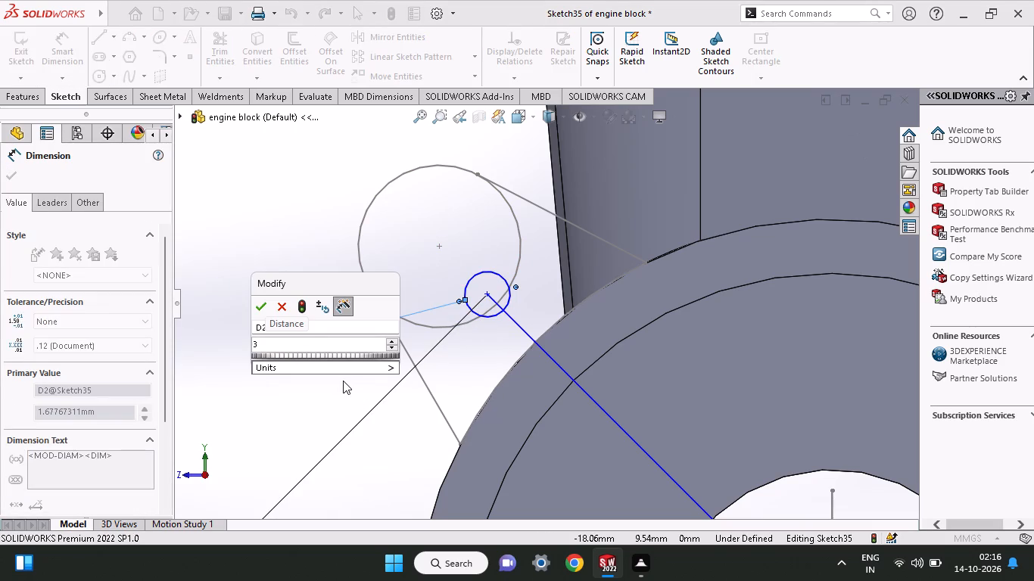
pyautogui.press('Return')
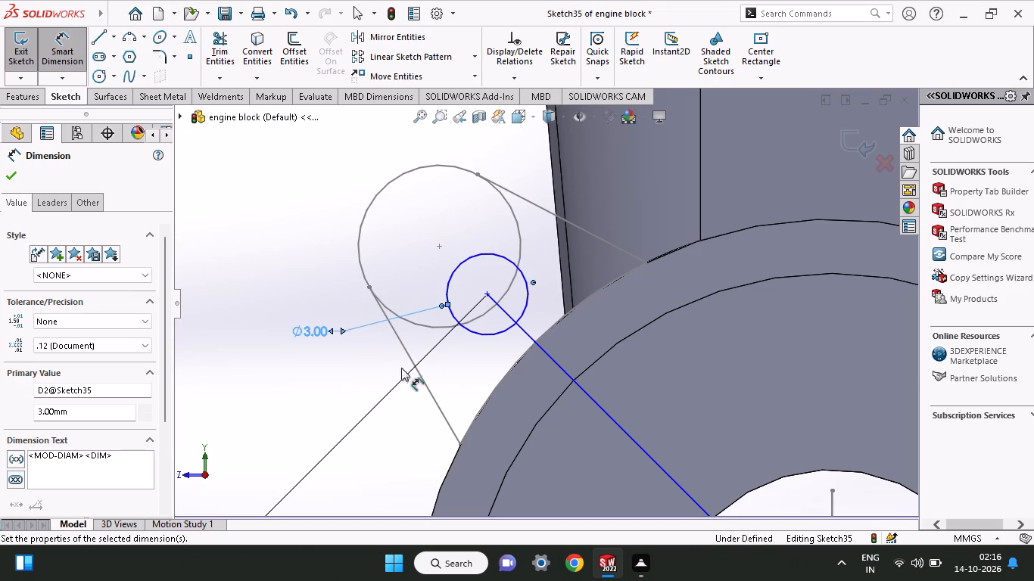
pyautogui.click(14, 174)
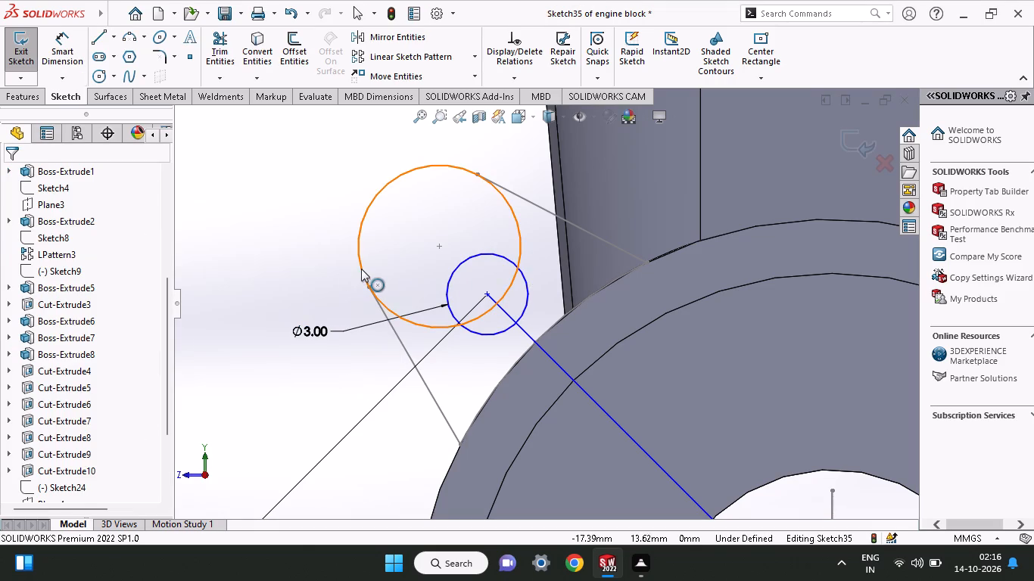
# Hide Sketch28, the old lug outline with the larger circle and two tangent lines.
pyautogui.click(361, 268)
pyautogui.rightClick(361, 268)
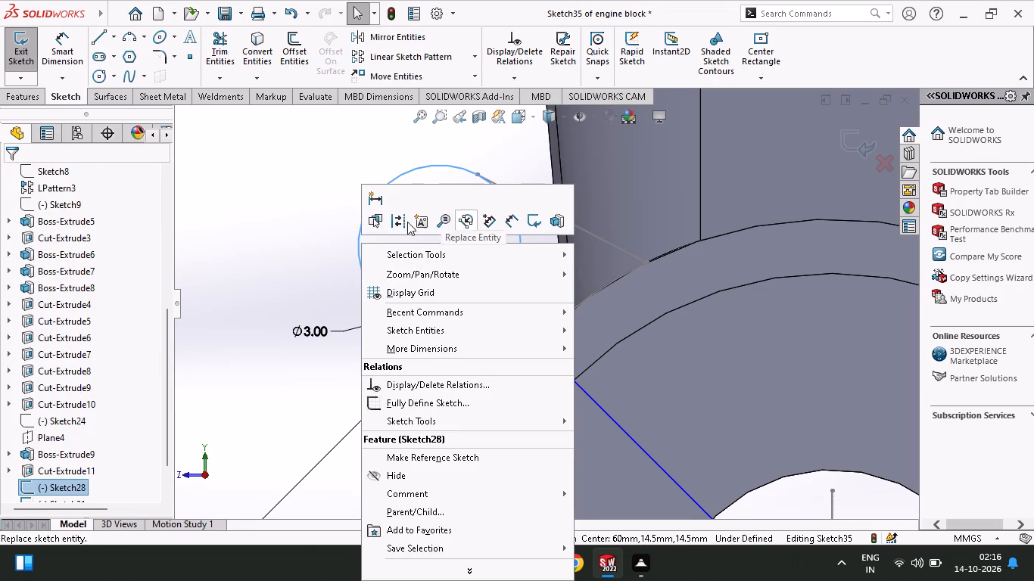
pyautogui.click(374, 480)
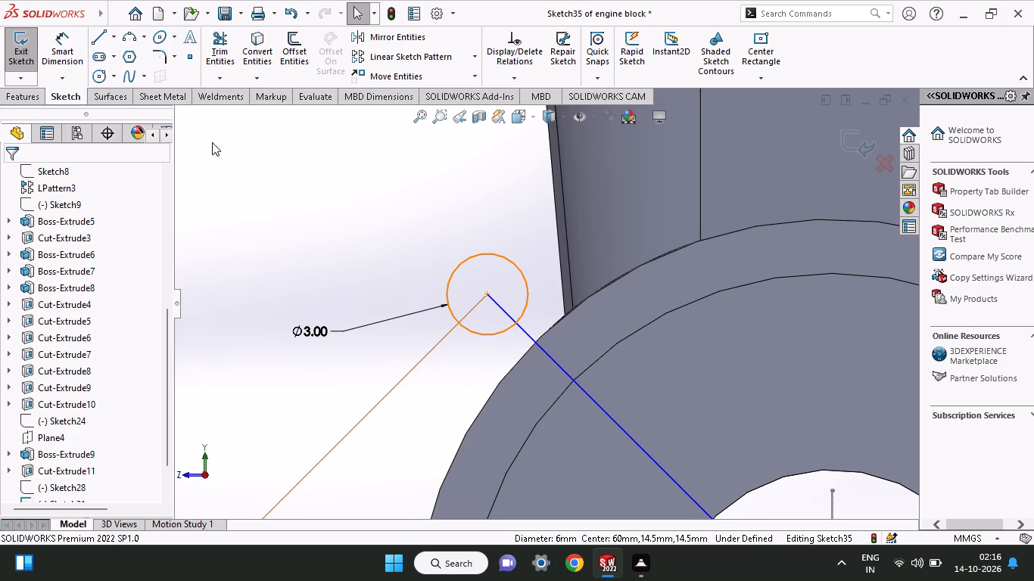
# Draw a second circle concentric with the 3 mm circle and dimension its diameter at 6 mm.
pyautogui.click(102, 83)
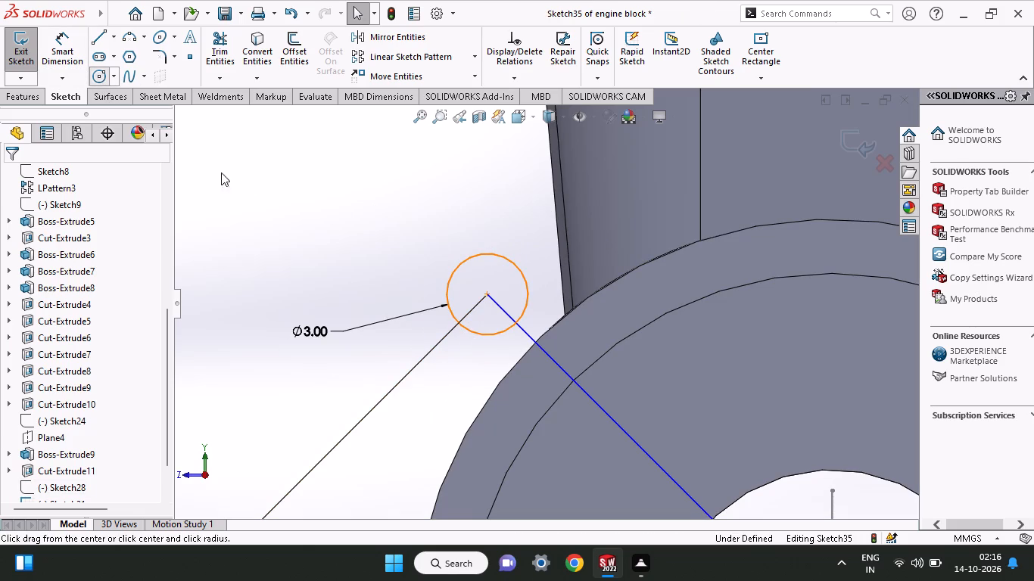
pyautogui.click(483, 293)
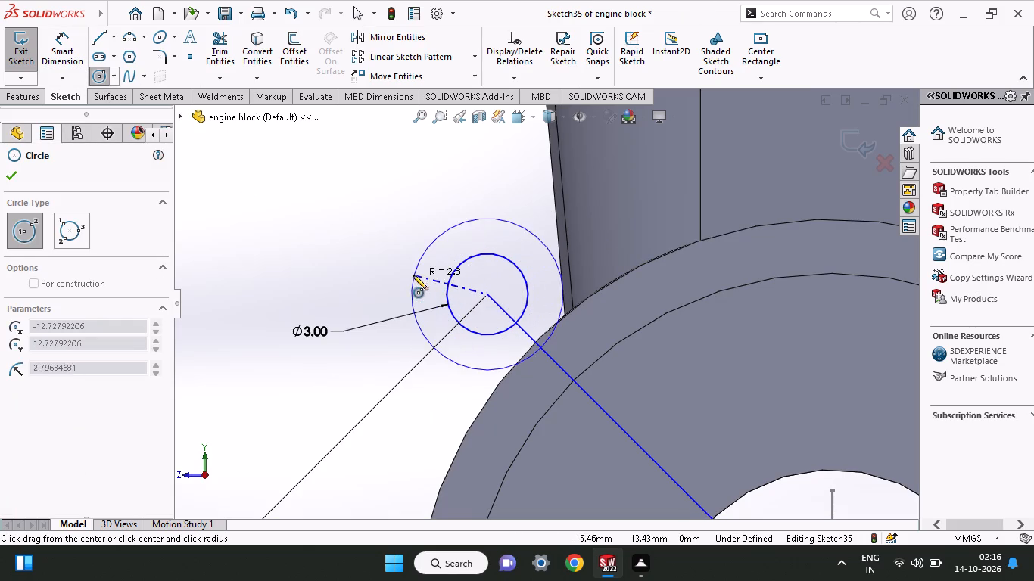
pyautogui.click(413, 275)
pyautogui.click(54, 60)
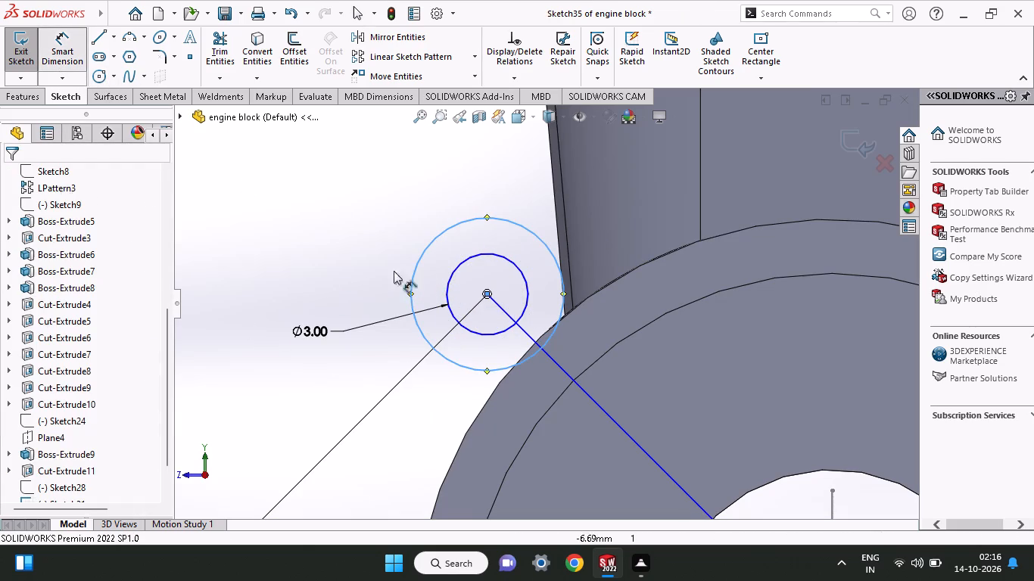
pyautogui.click(419, 266)
pyautogui.click(342, 271)
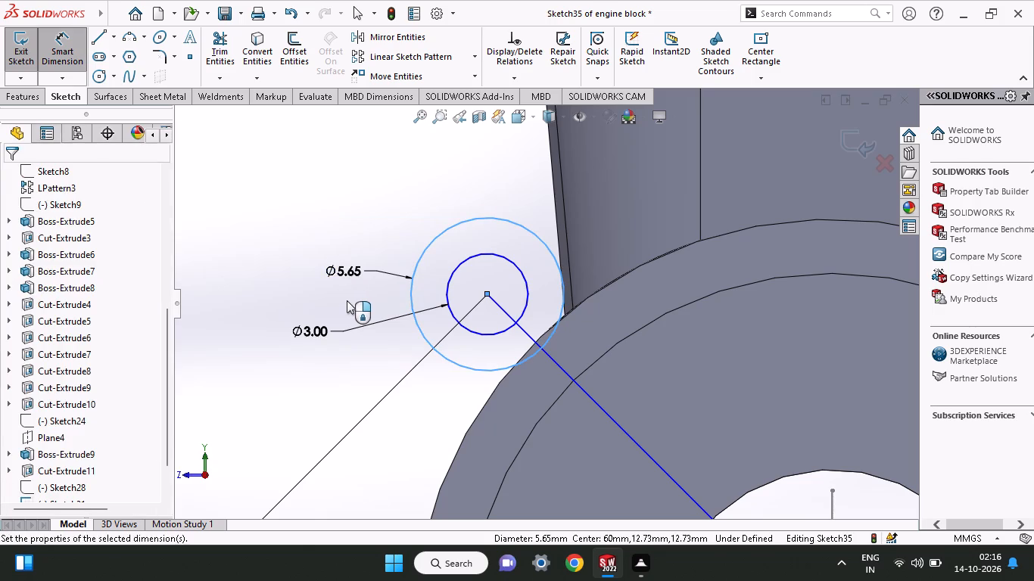
pyautogui.press('6')
pyautogui.press('Return')
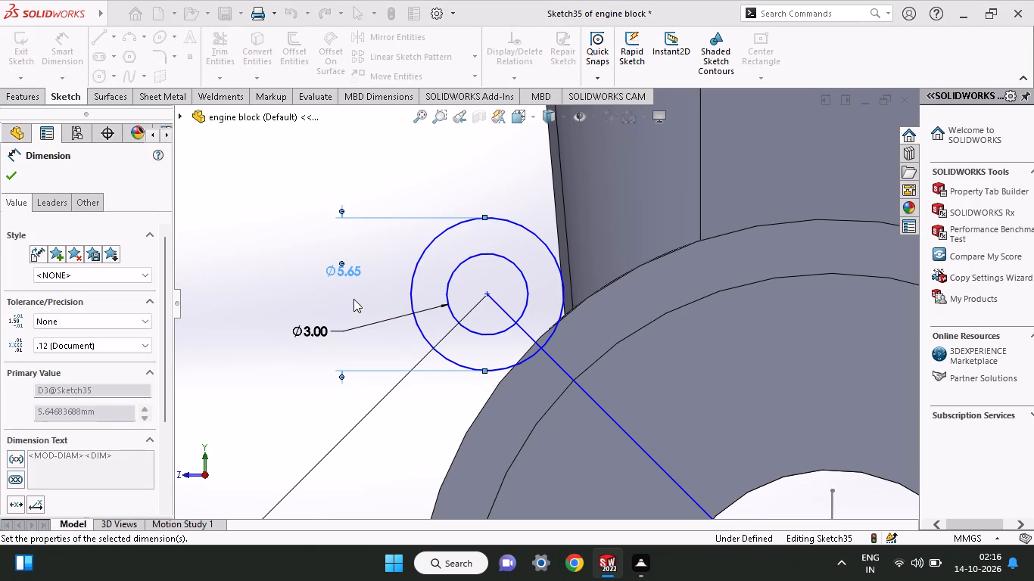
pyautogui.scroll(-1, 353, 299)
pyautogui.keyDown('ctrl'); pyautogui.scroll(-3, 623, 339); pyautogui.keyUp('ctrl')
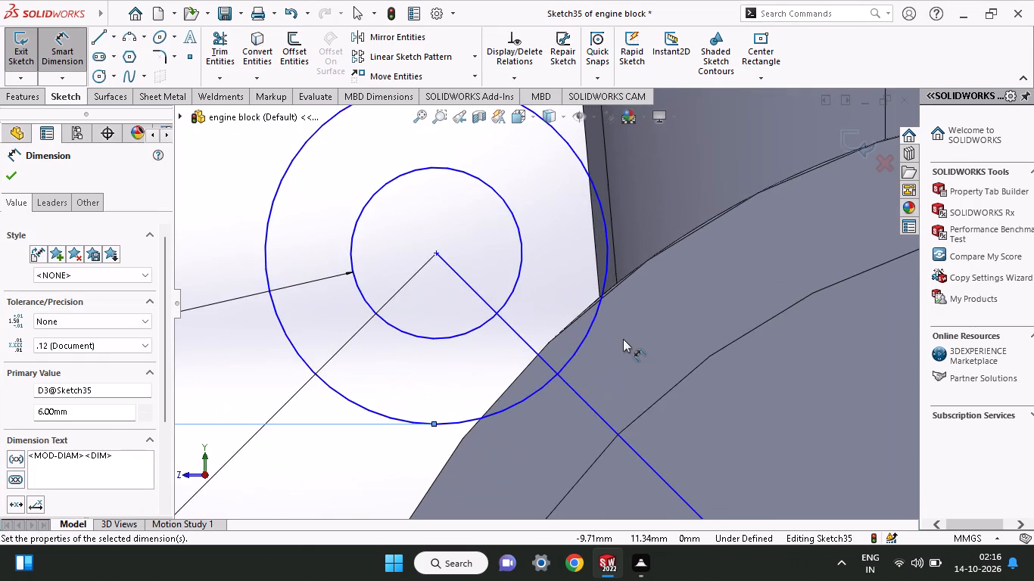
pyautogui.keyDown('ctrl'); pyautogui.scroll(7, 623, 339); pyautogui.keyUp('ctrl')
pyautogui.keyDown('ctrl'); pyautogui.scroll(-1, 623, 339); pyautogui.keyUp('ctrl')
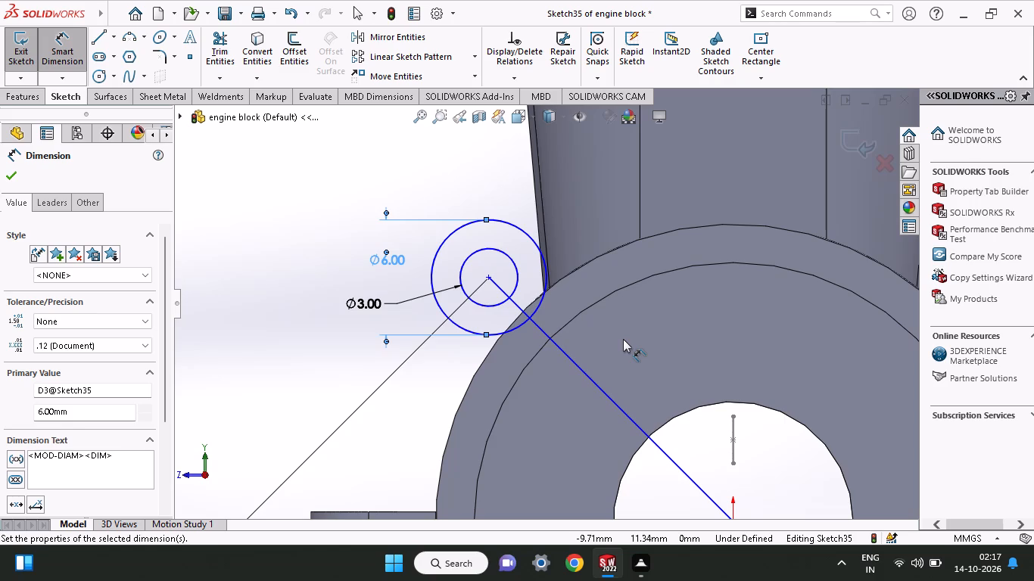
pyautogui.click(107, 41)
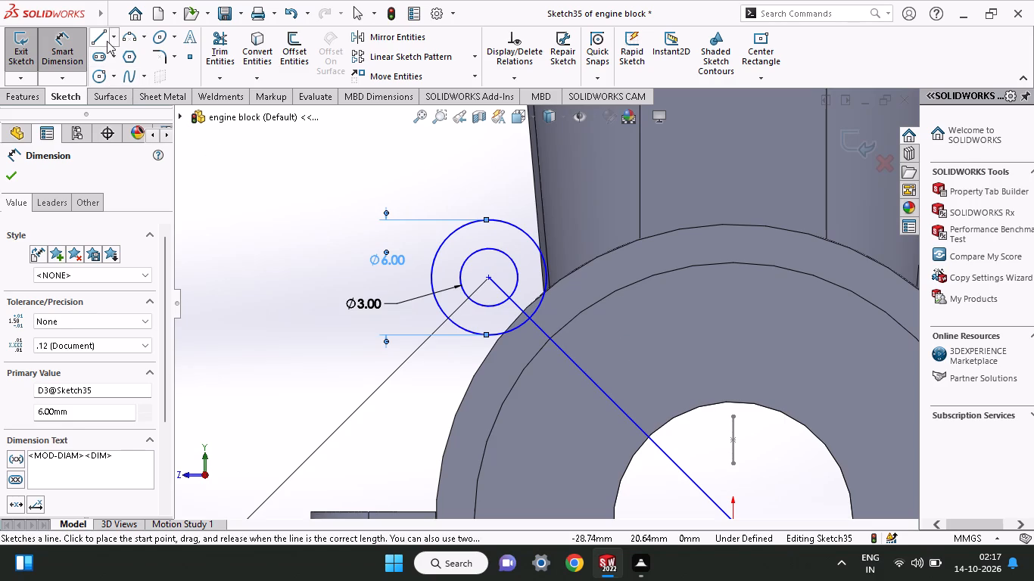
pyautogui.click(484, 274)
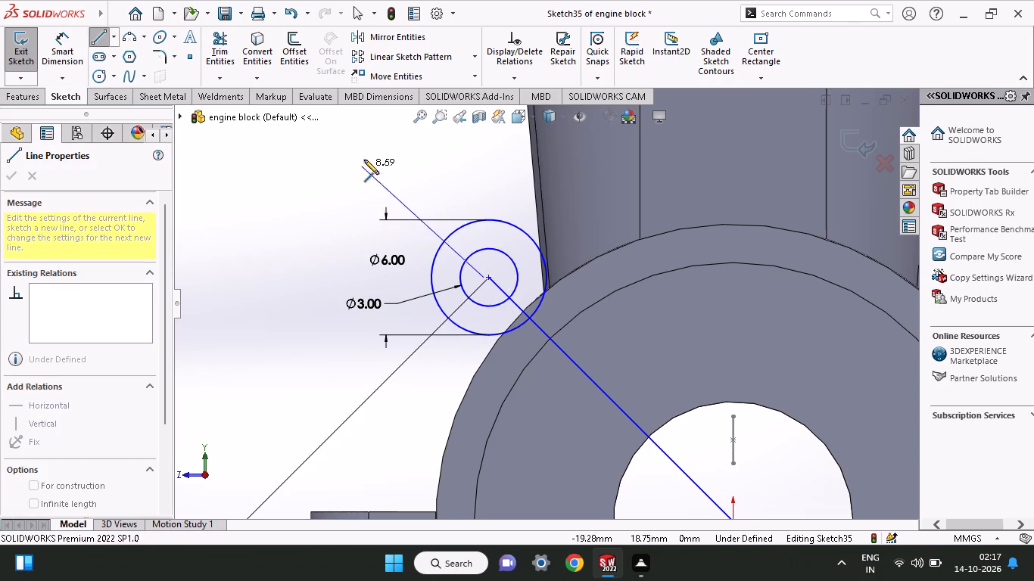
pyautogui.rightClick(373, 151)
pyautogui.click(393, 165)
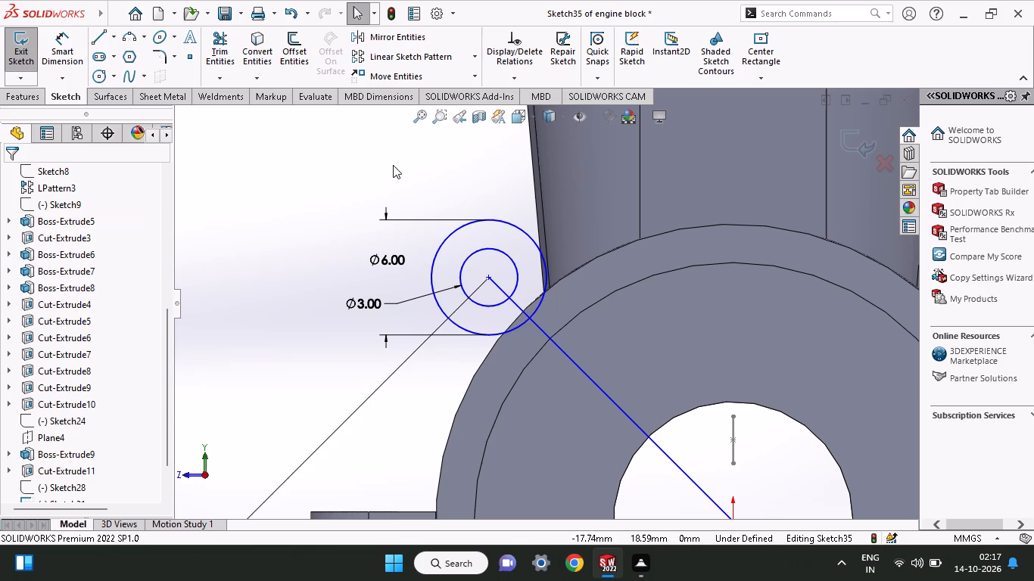
# Draw a line from the circles' shared centre diagonally outward beyond the 6 mm circle, away from the crankcase.
pyautogui.click(103, 33)
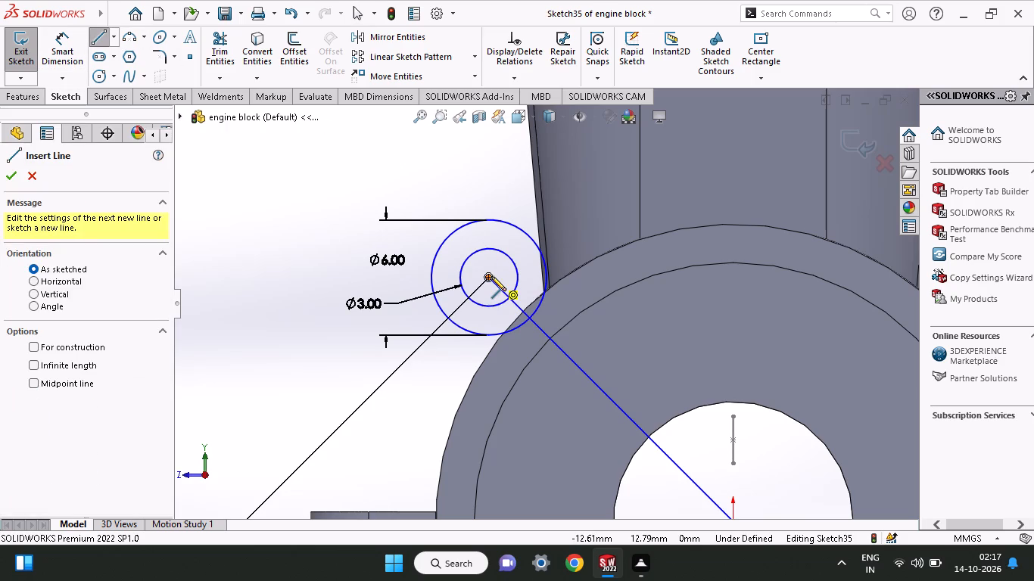
pyautogui.click(491, 276)
pyautogui.click(386, 182)
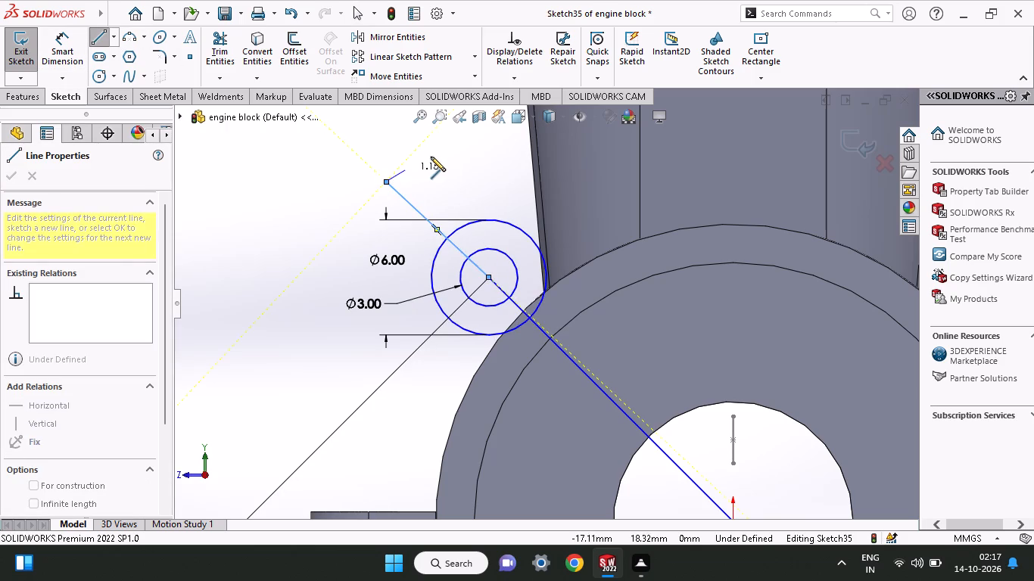
pyautogui.rightClick(432, 156)
pyautogui.click(444, 169)
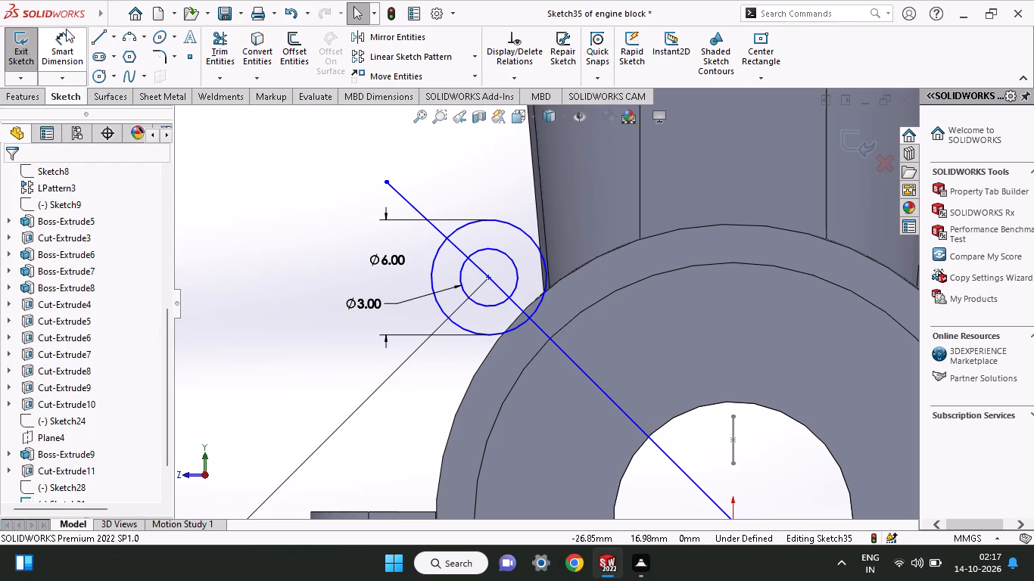
# Draw a circle centred on the crankcase bore's centre and dimension its diameter at 31 mm.
pyautogui.click(92, 37)
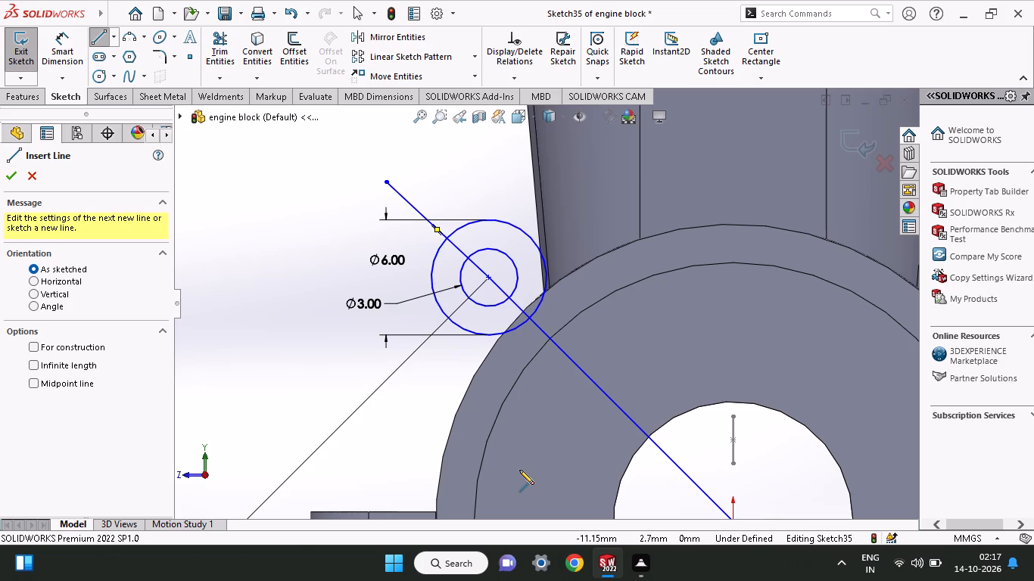
pyautogui.keyDown('ctrl'); pyautogui.scroll(-4, 629, 292); pyautogui.keyUp('ctrl')
pyautogui.keyDown('ctrl'); pyautogui.scroll(7, 629, 292); pyautogui.keyUp('ctrl')
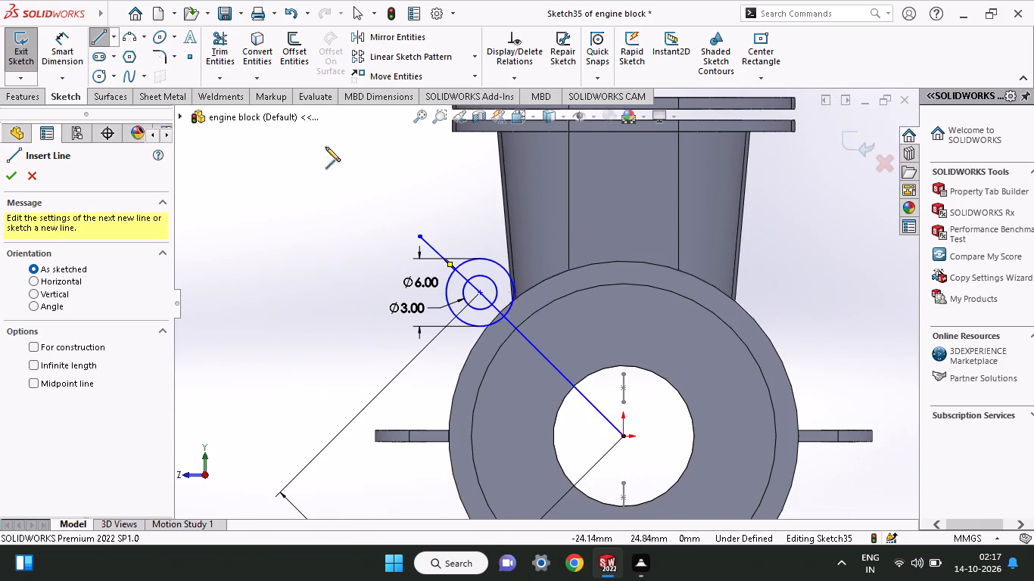
pyautogui.click(104, 76)
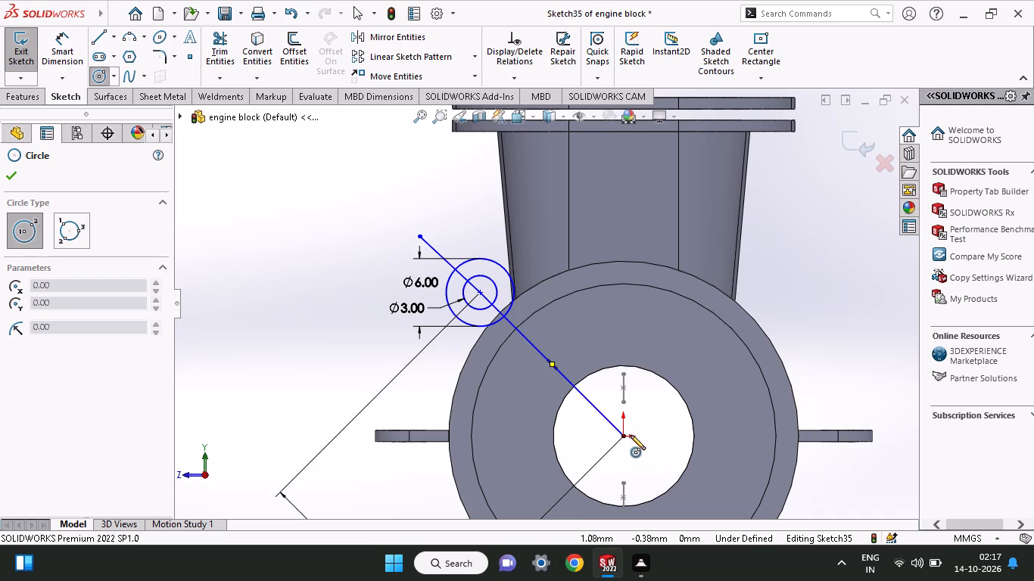
pyautogui.click(621, 434)
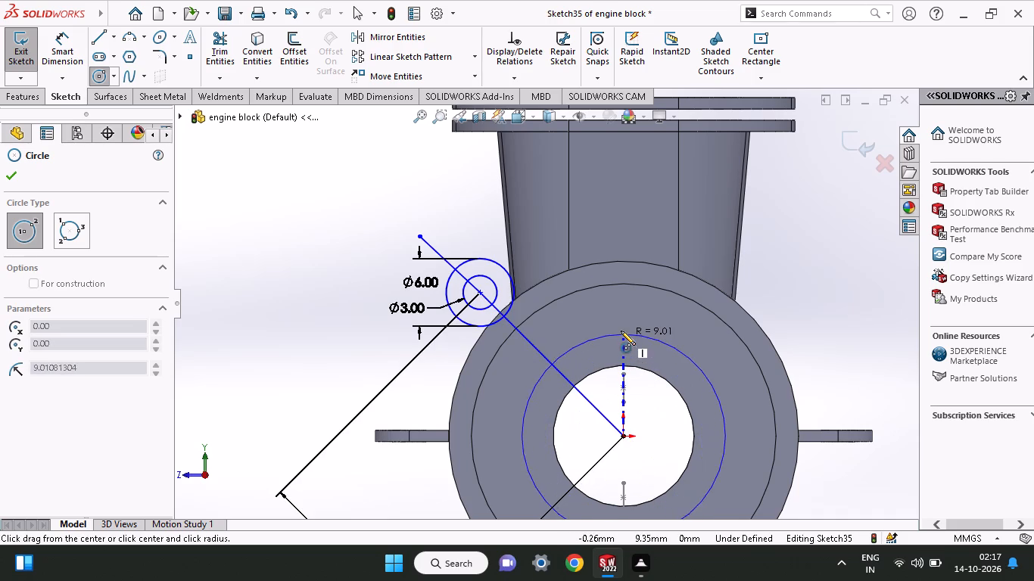
pyautogui.click(621, 331)
pyautogui.click(52, 58)
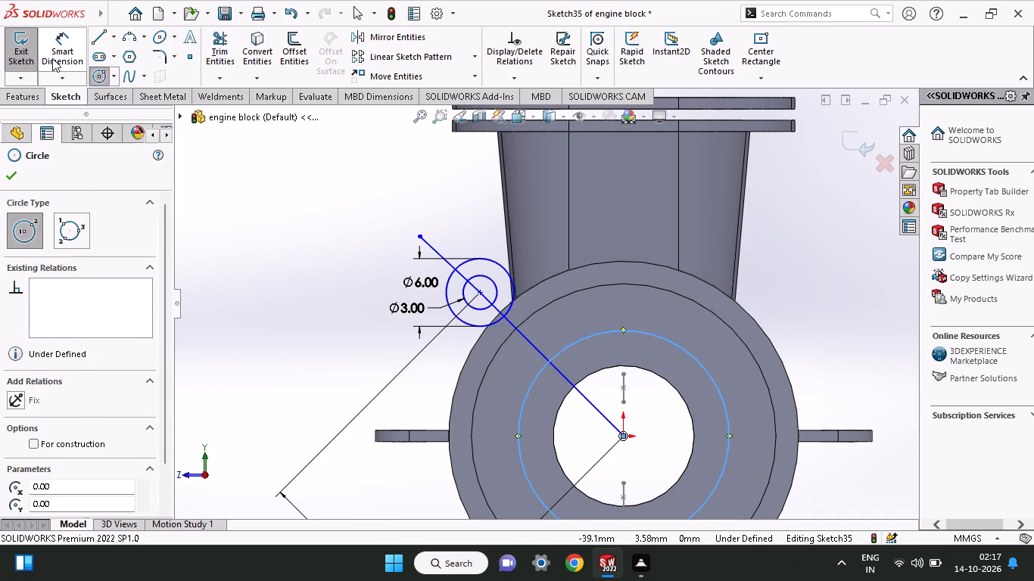
pyautogui.click(528, 396)
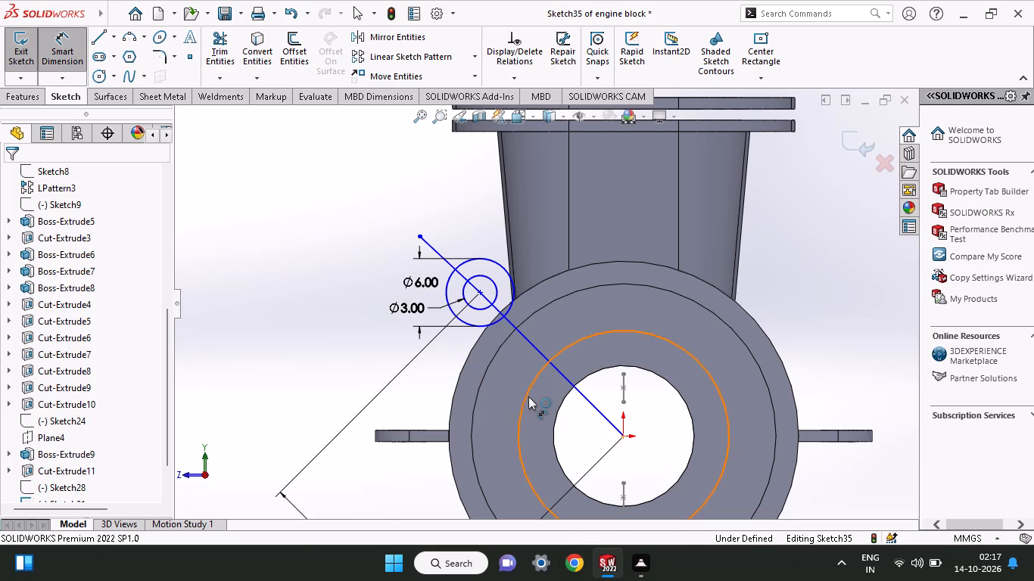
pyautogui.click(292, 329)
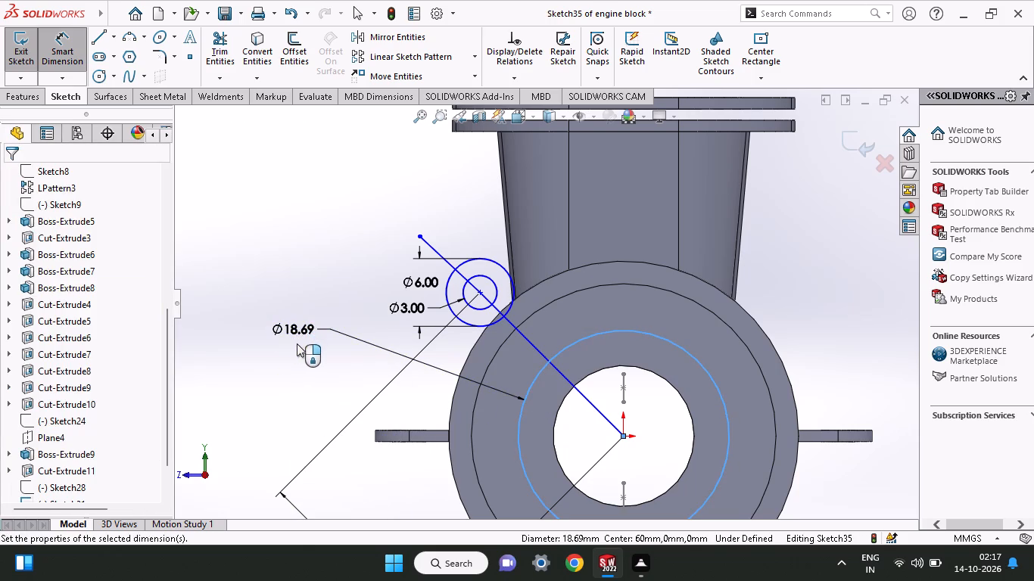
pyautogui.write('15')
pyautogui.press('3')
pyautogui.press('BackSpace')
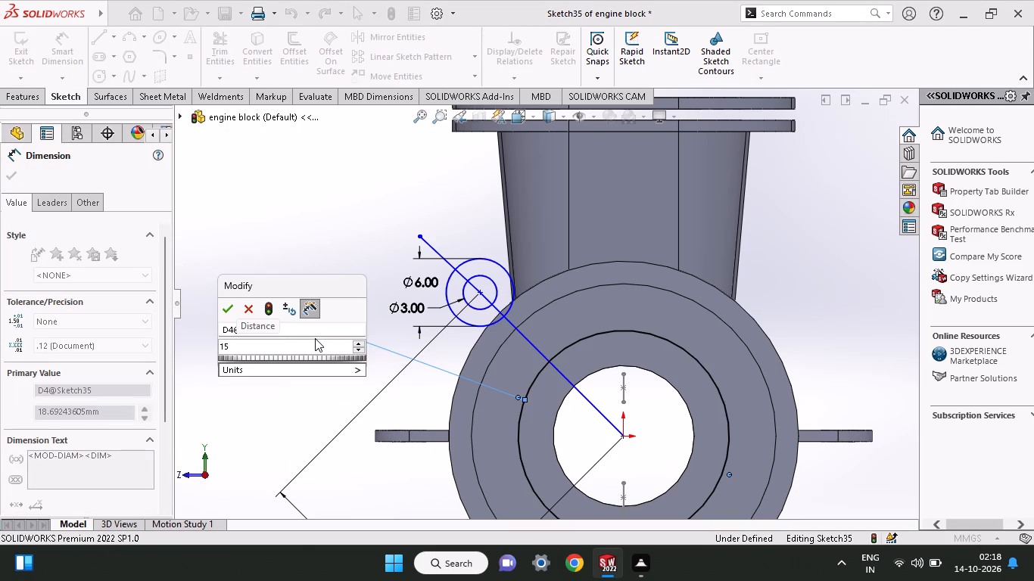
pyautogui.write('.5+15.5')
pyautogui.press('Return')
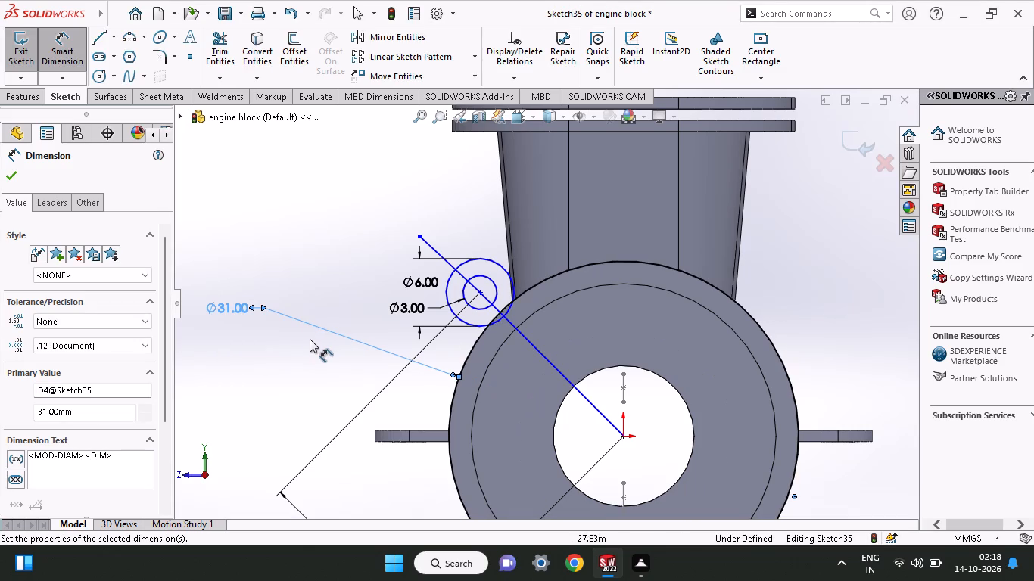
# Set the crankcase-centred circle's diameter to 27 mm.
pyautogui.doubleClick(234, 305)
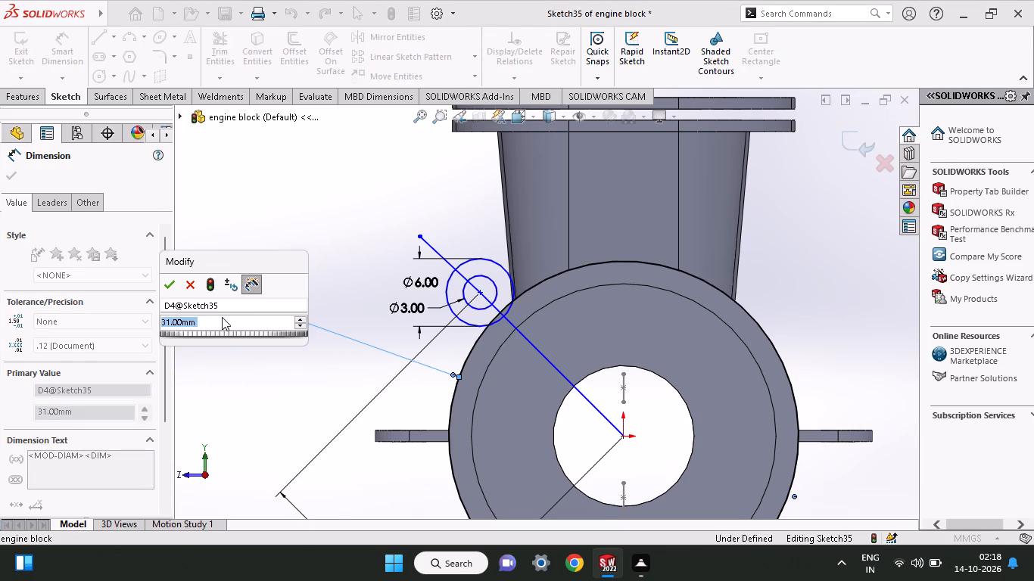
pyautogui.click(222, 317)
pyautogui.click(219, 322)
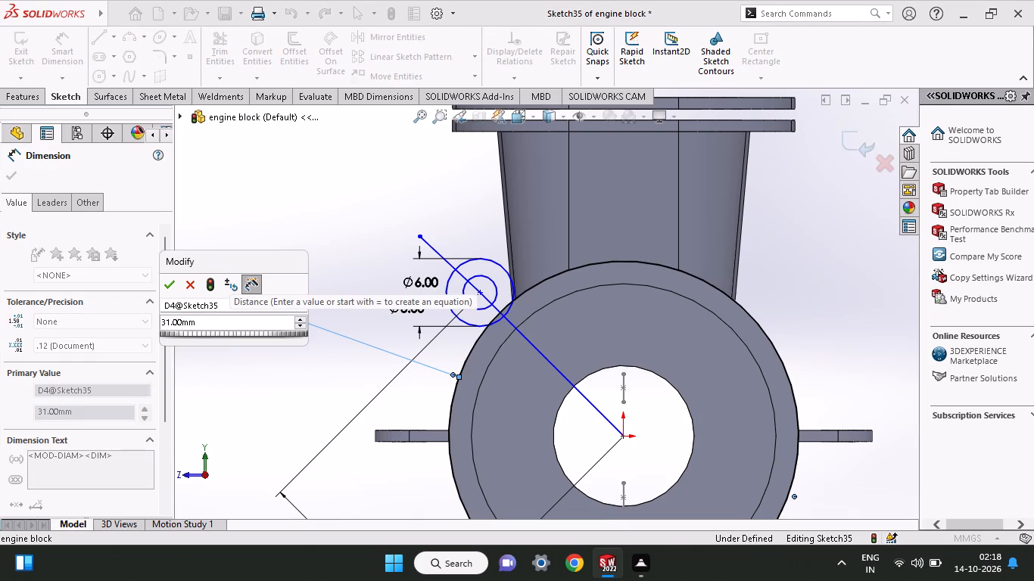
pyautogui.press('BackSpace')
pyautogui.press('BackSpace')
pyautogui.press('BackSpace')
pyautogui.press('BackSpace')
pyautogui.press('BackSpace')
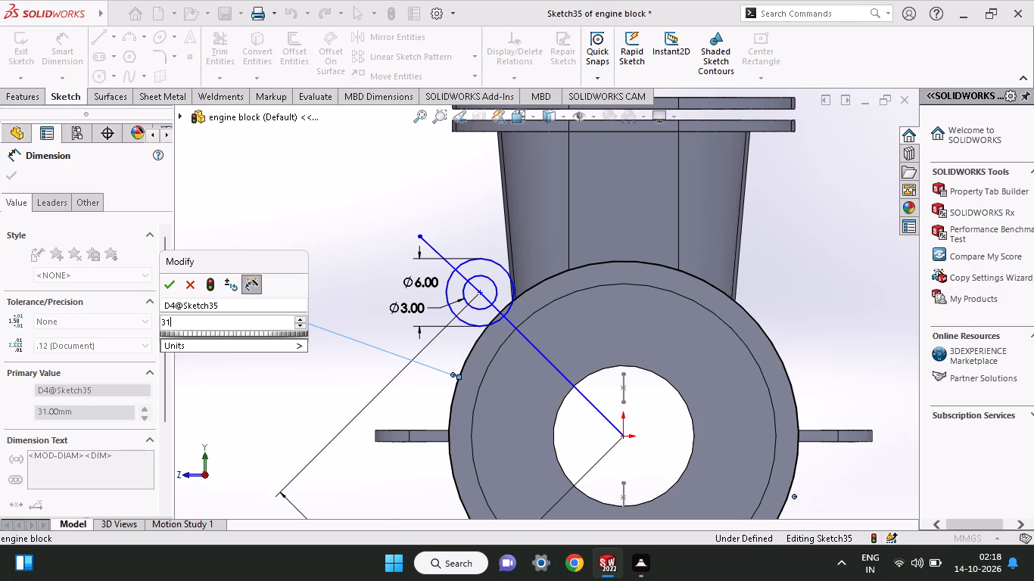
pyautogui.write('-4')
pyautogui.press('Return')
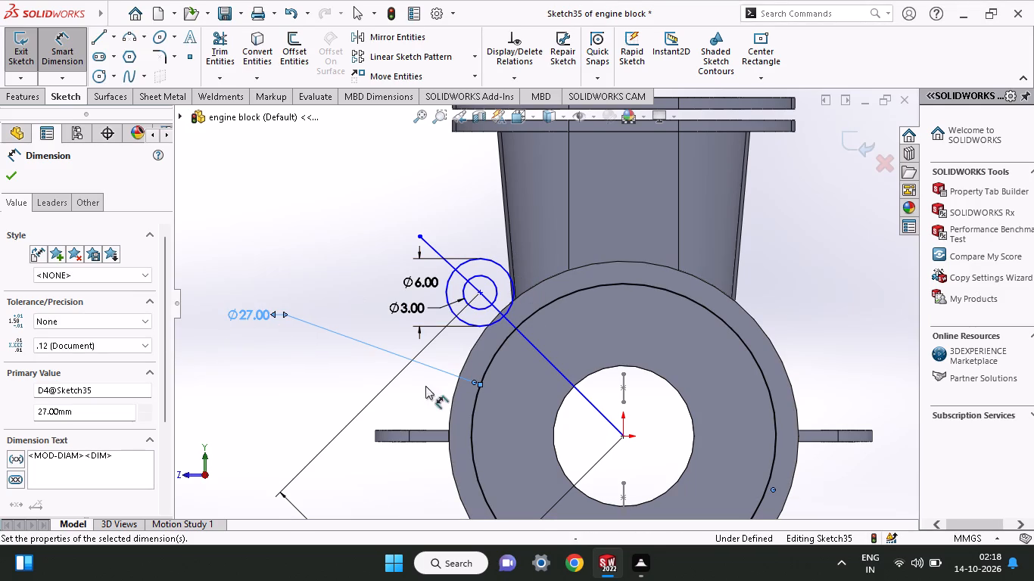
pyautogui.click(12, 176)
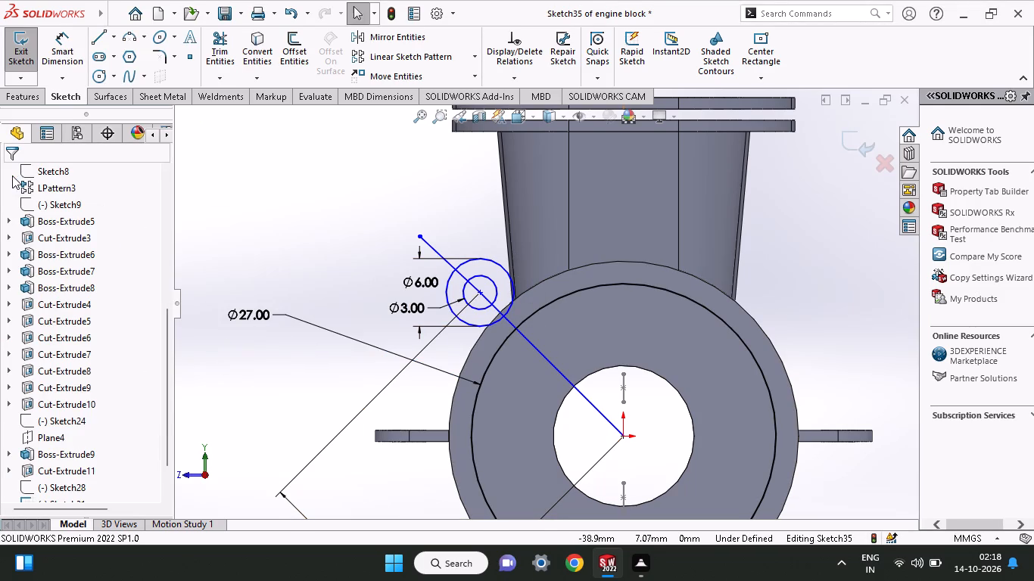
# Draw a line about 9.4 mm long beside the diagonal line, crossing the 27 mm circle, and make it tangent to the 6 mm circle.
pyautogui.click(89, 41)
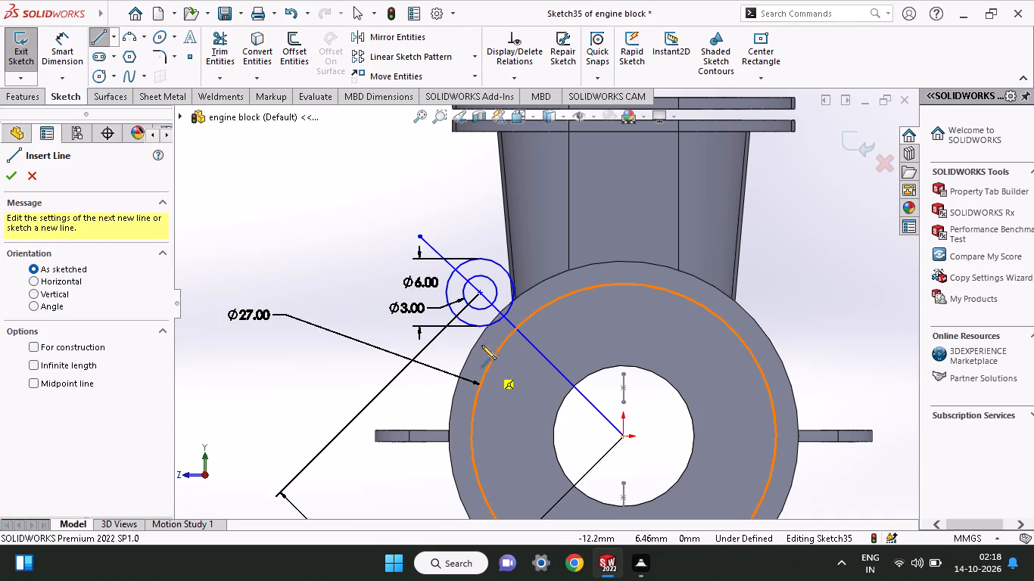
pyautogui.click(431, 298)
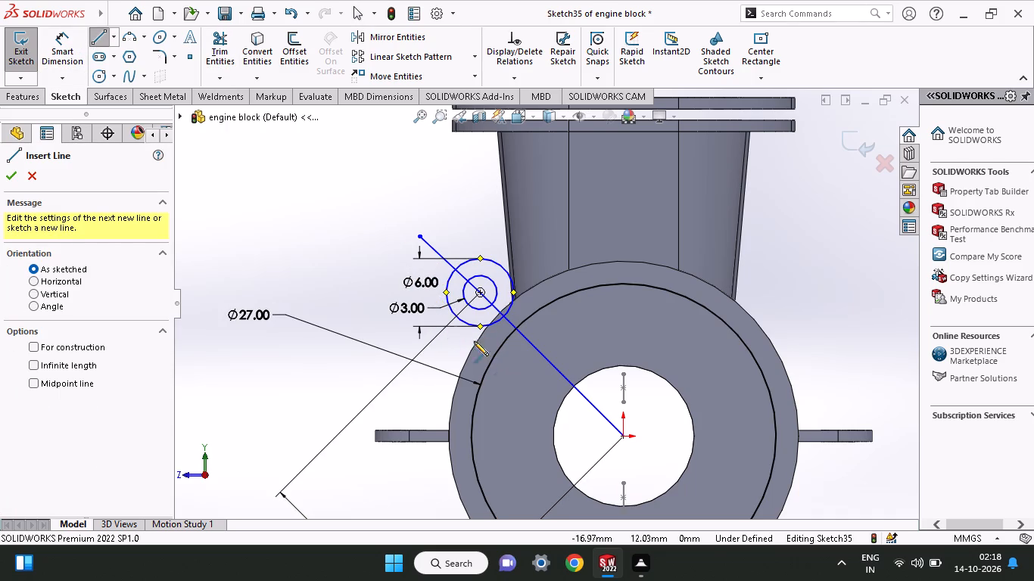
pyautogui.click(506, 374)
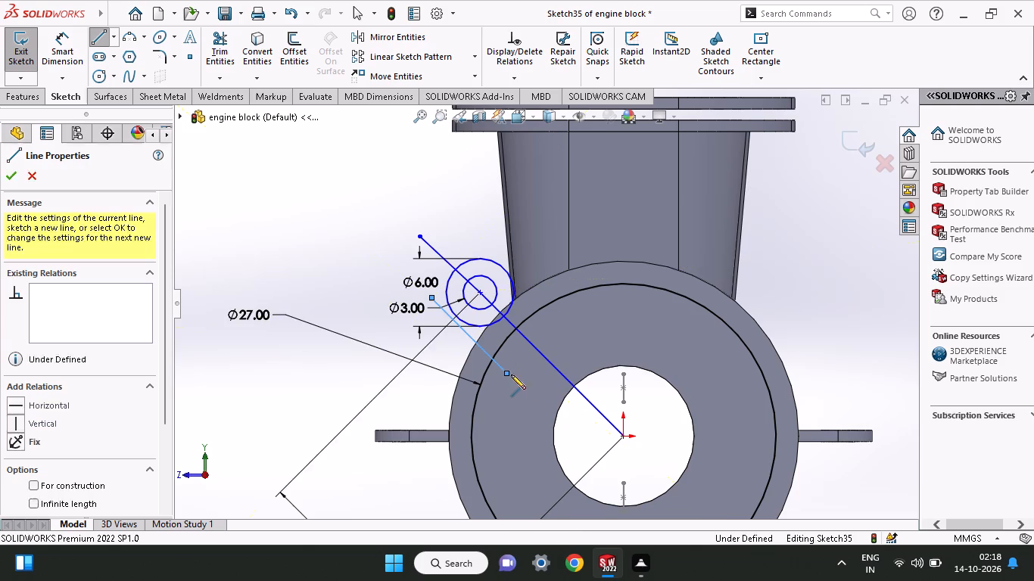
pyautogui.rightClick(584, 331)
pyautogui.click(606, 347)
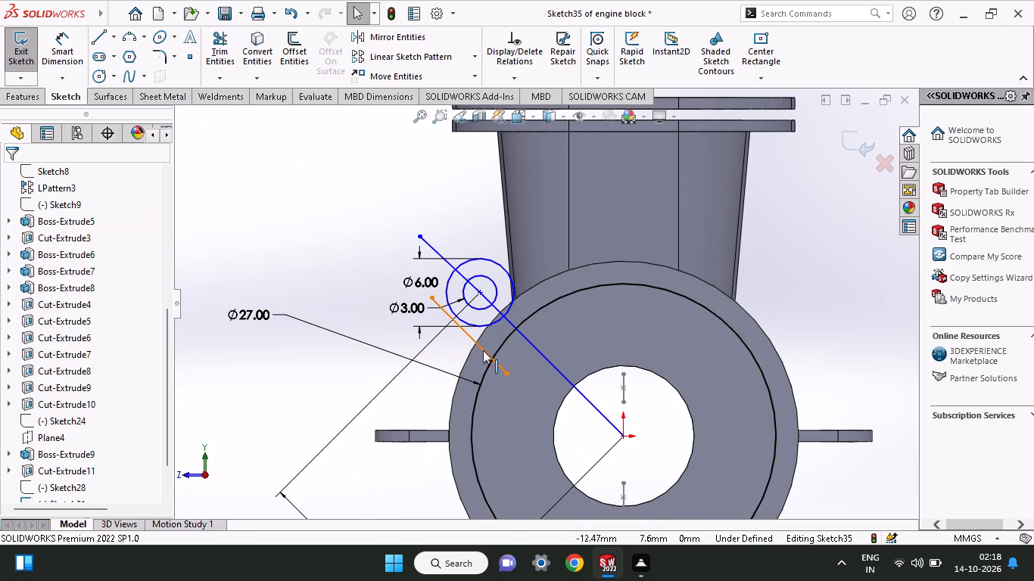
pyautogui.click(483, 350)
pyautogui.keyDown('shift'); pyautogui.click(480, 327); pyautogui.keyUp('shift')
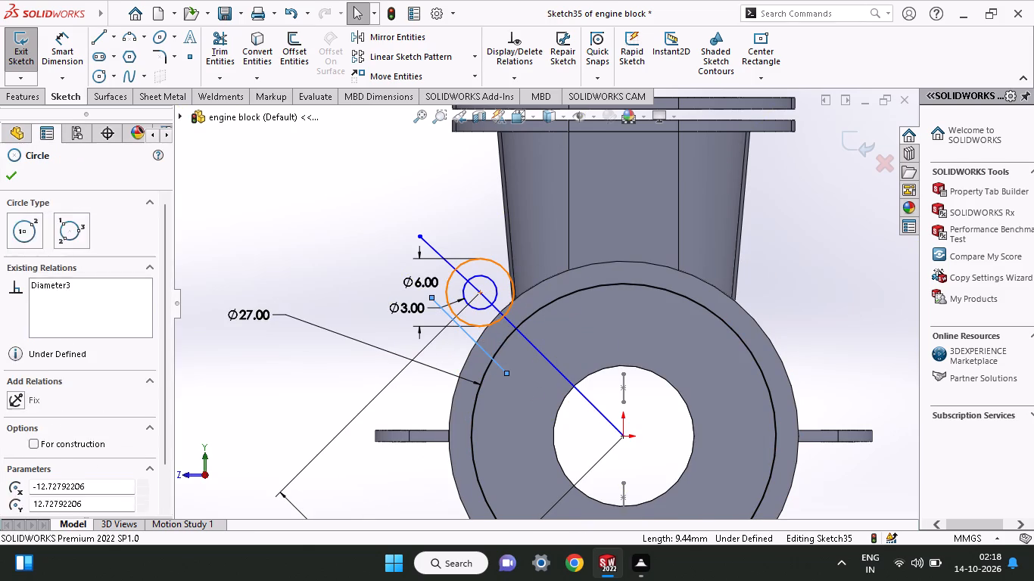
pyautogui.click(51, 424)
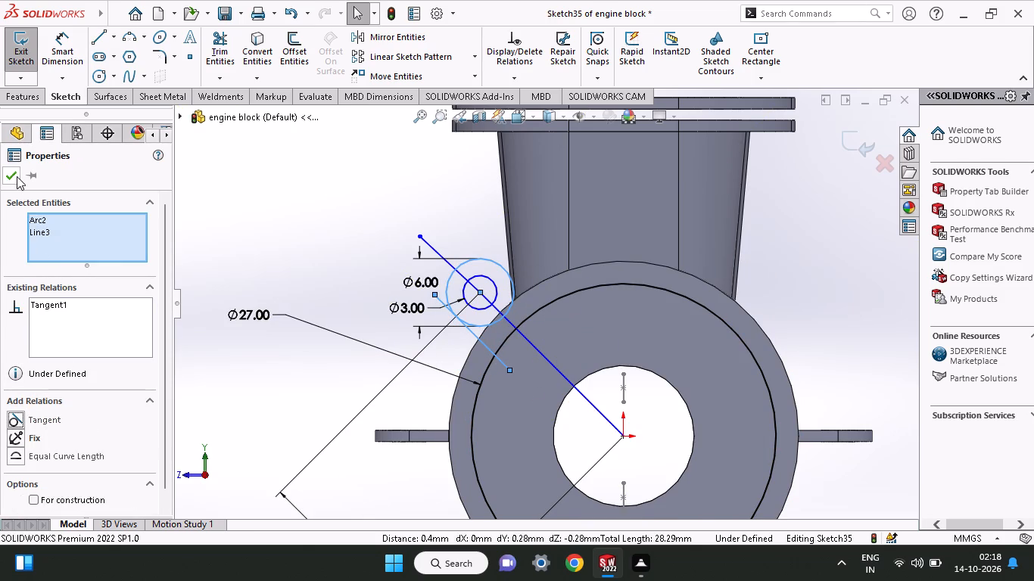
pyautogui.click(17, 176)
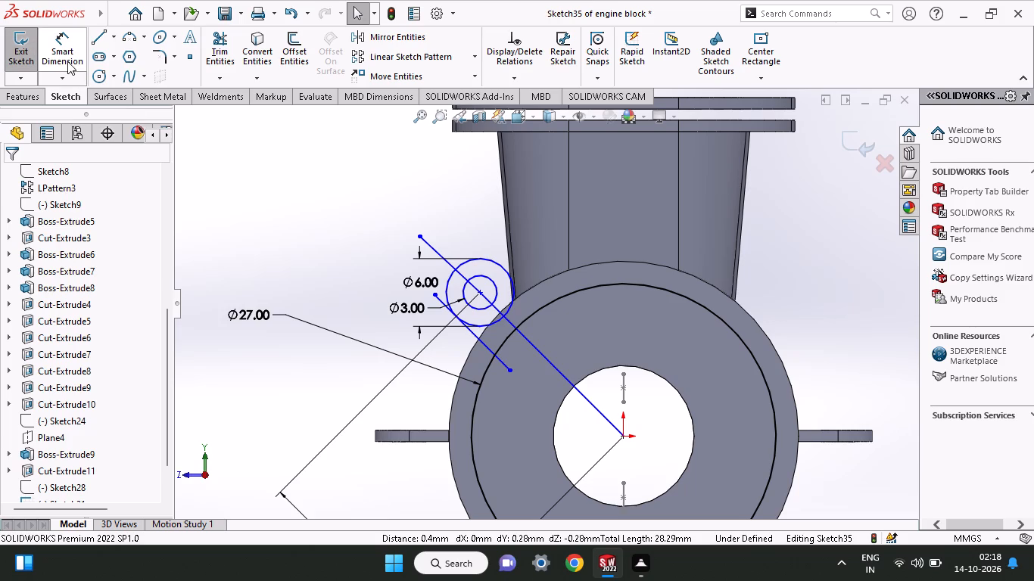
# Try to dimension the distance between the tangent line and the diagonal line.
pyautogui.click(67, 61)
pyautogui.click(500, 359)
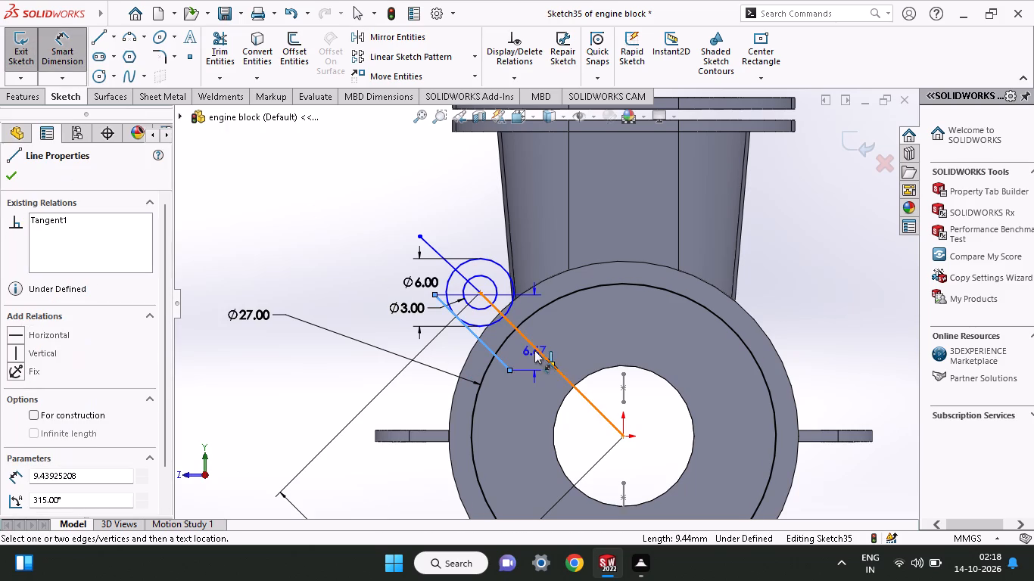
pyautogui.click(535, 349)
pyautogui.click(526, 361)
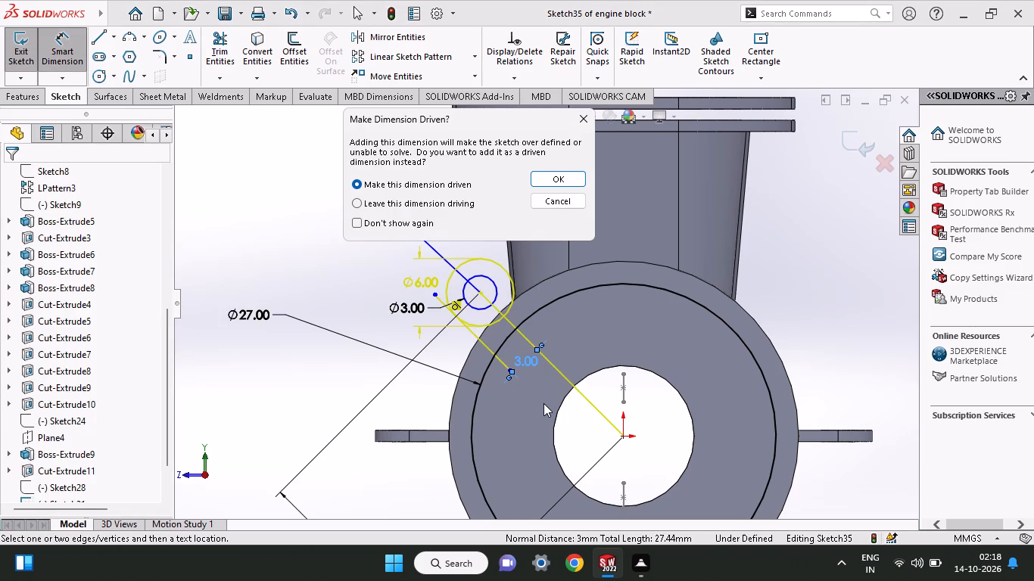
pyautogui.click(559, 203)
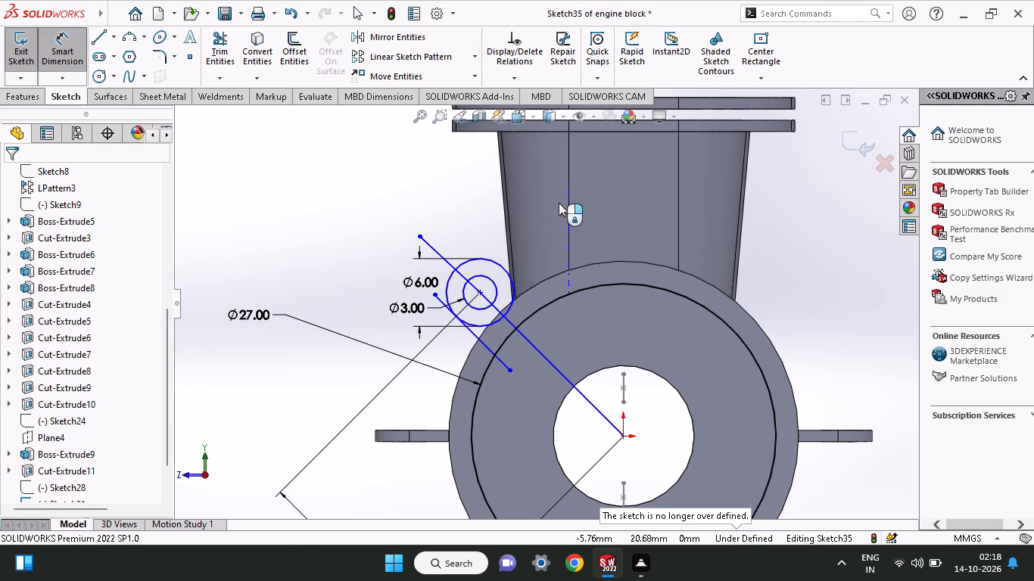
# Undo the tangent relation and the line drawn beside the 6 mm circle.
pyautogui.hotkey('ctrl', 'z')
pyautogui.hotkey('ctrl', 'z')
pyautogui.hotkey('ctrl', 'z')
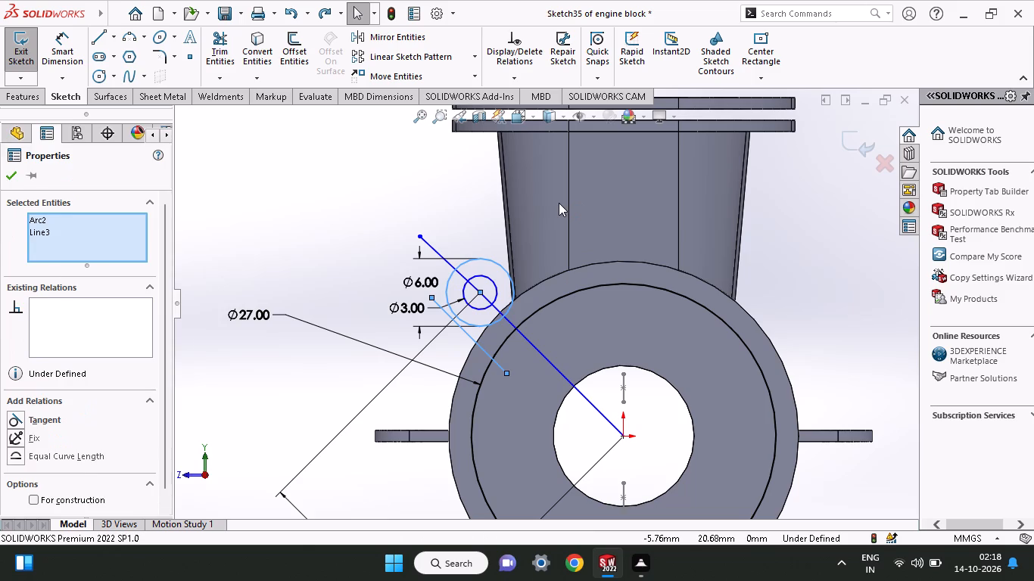
# Draw a longer, steeper line from beside the 6 mm circle to inside the 27 mm circle and make it tangent to the 6 mm circle.
pyautogui.click(95, 39)
pyautogui.click(434, 297)
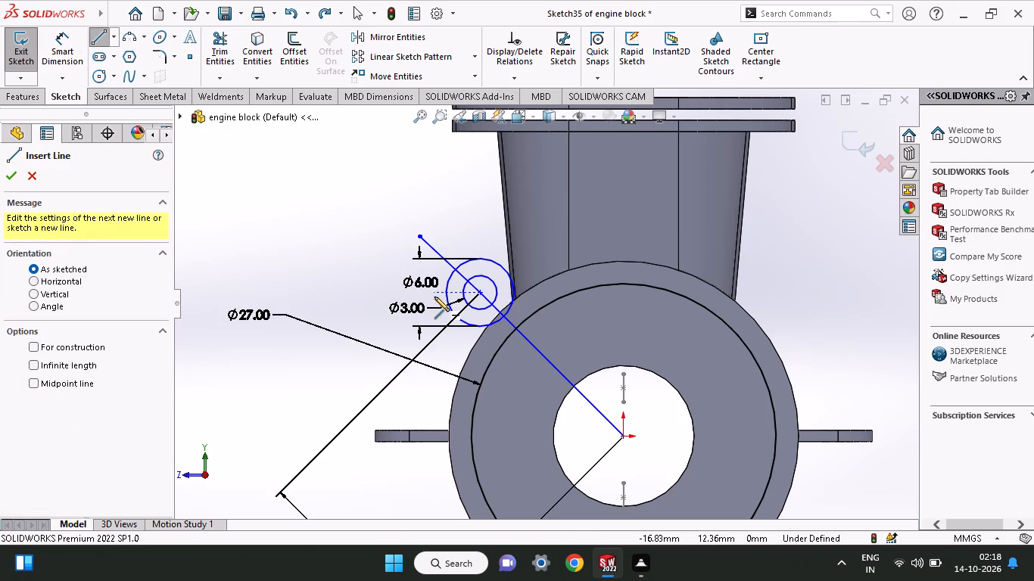
pyautogui.click(525, 416)
pyautogui.rightClick(586, 334)
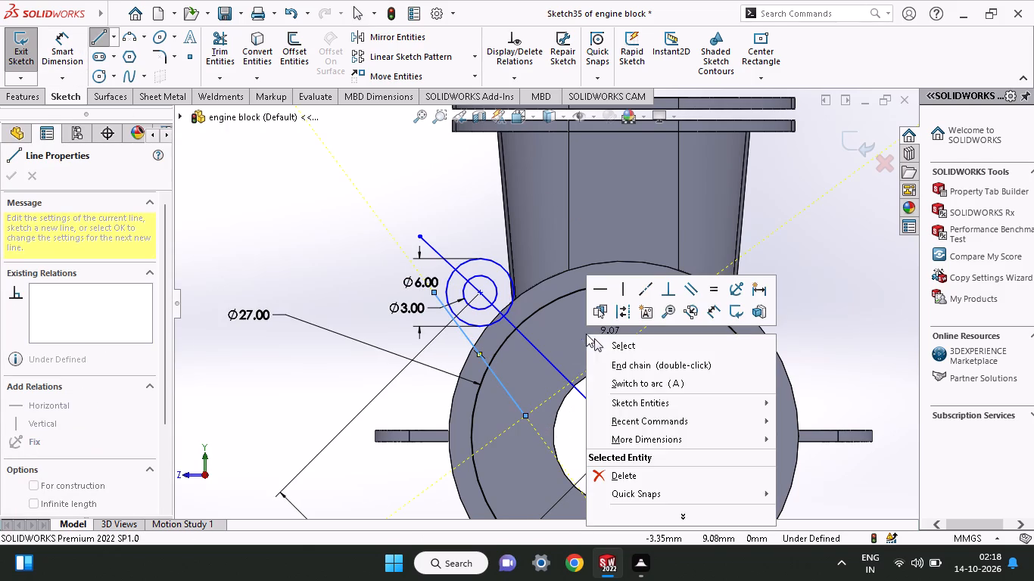
pyautogui.click(591, 341)
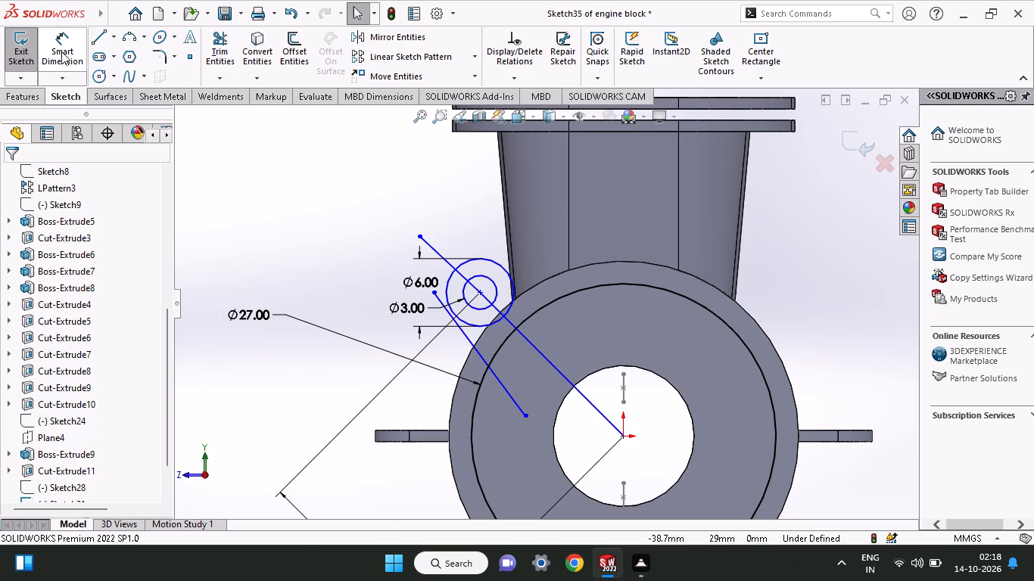
pyautogui.click(502, 390)
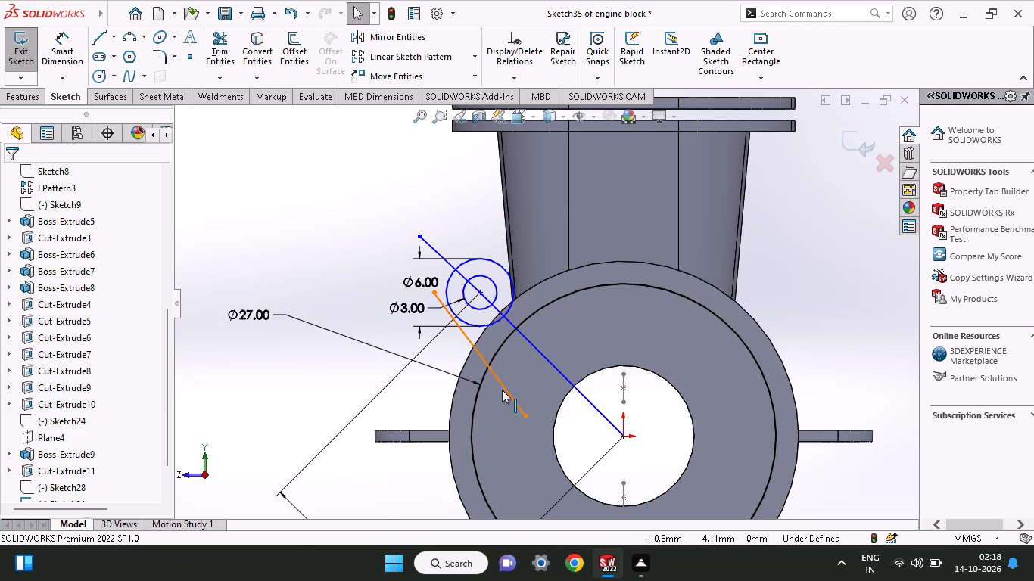
pyautogui.keyDown('shift'); pyautogui.click(481, 322); pyautogui.keyUp('shift')
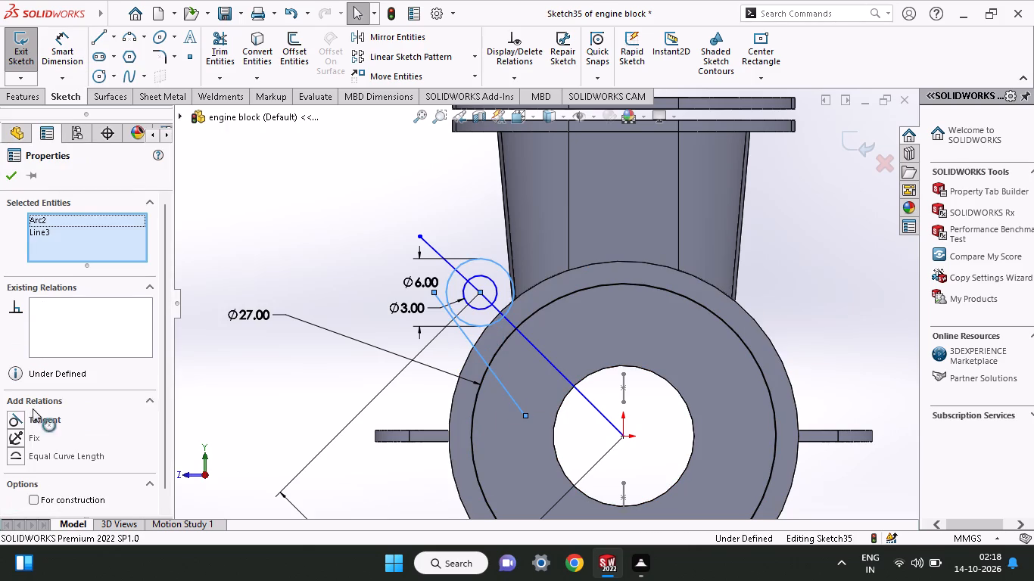
pyautogui.click(20, 424)
pyautogui.click(14, 170)
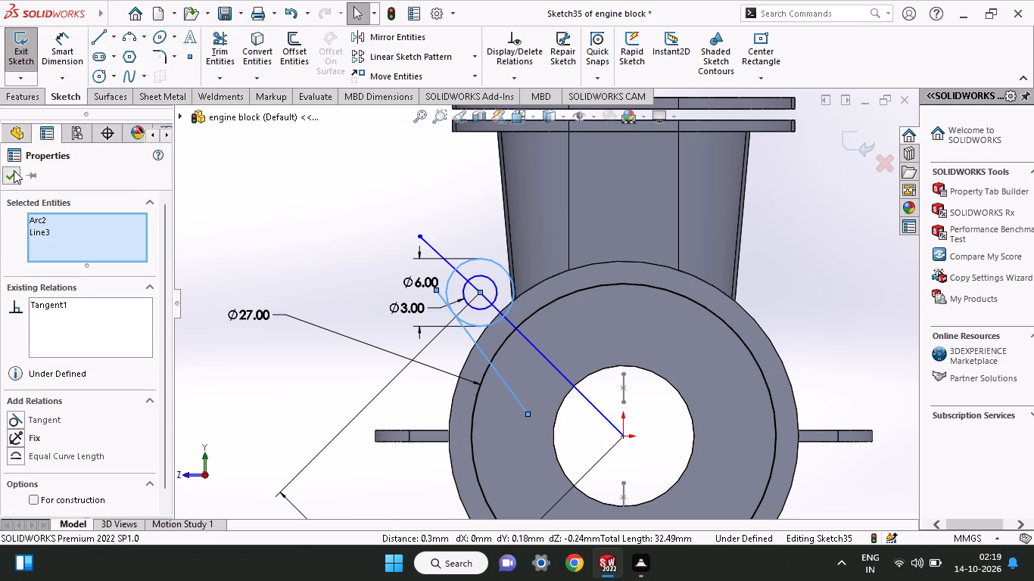
# Dimension the angle between the tangent line and the diagonal line as 20°.
pyautogui.click(65, 44)
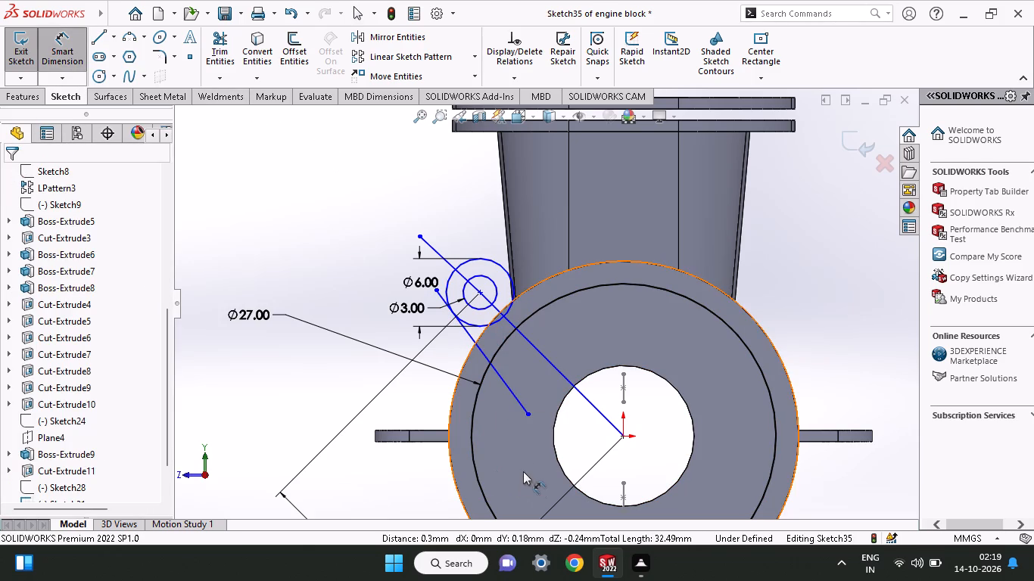
pyautogui.click(506, 387)
pyautogui.click(543, 353)
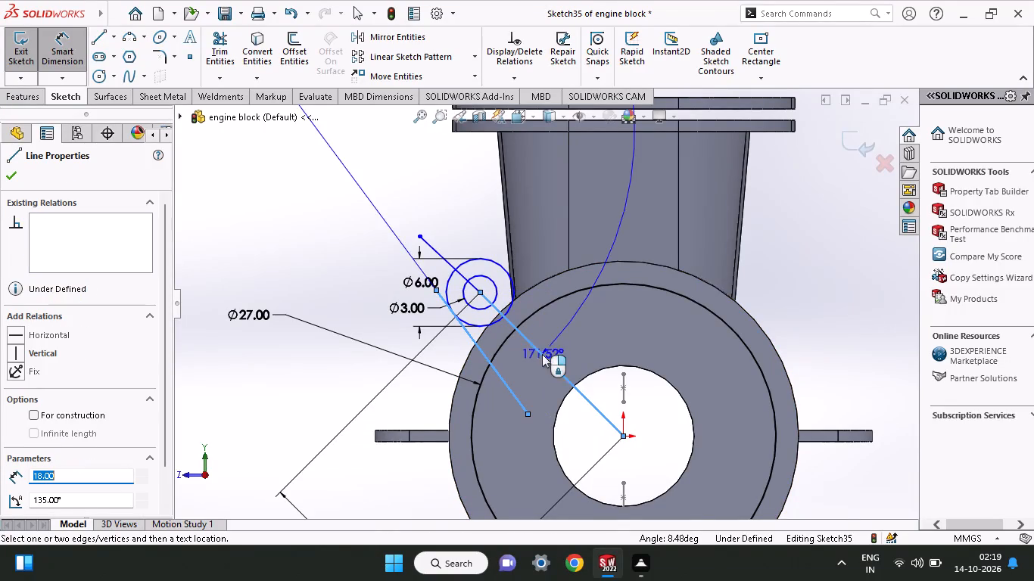
pyautogui.click(531, 372)
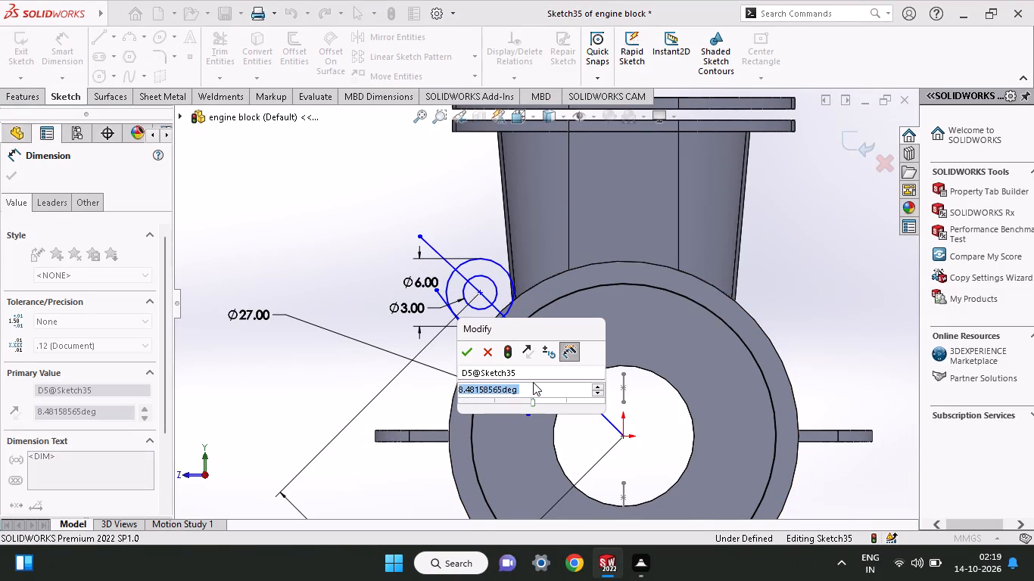
pyautogui.write('20')
pyautogui.press('Return')
pyautogui.scroll(1, 534, 382)
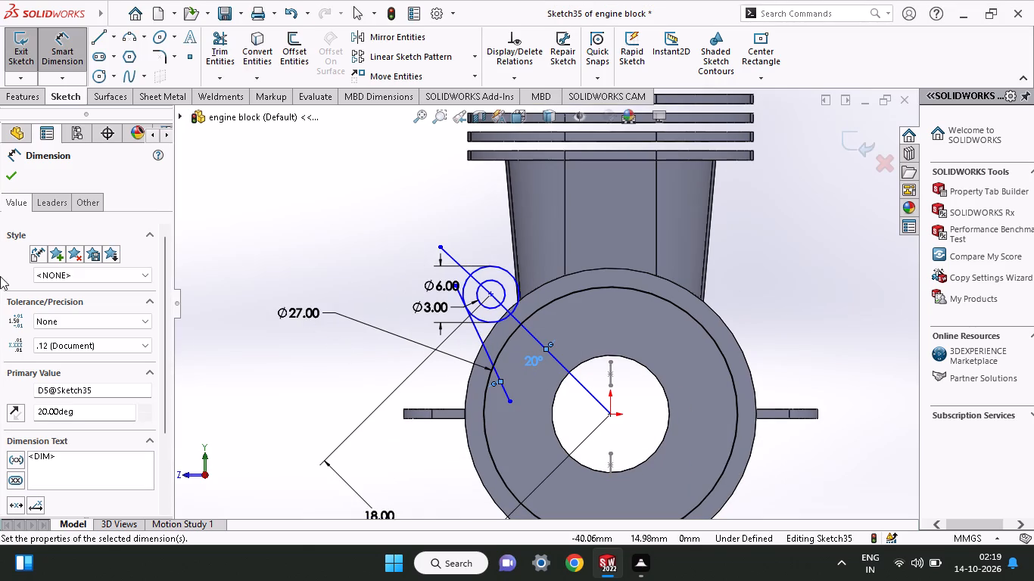
pyautogui.click(13, 170)
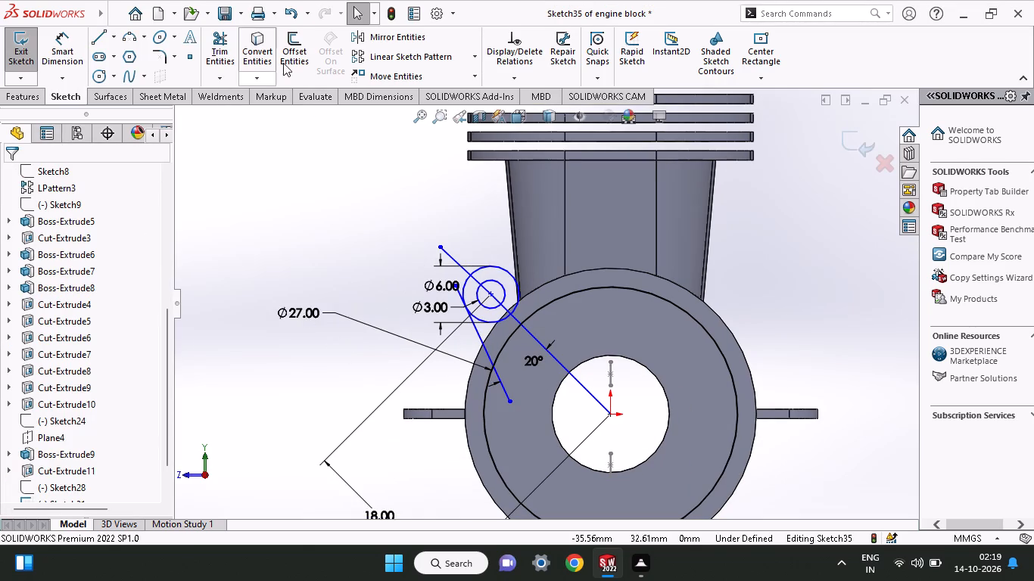
# Mirror the tangent line about the diagonal line to the other side of the 6 mm circle.
pyautogui.click(363, 52)
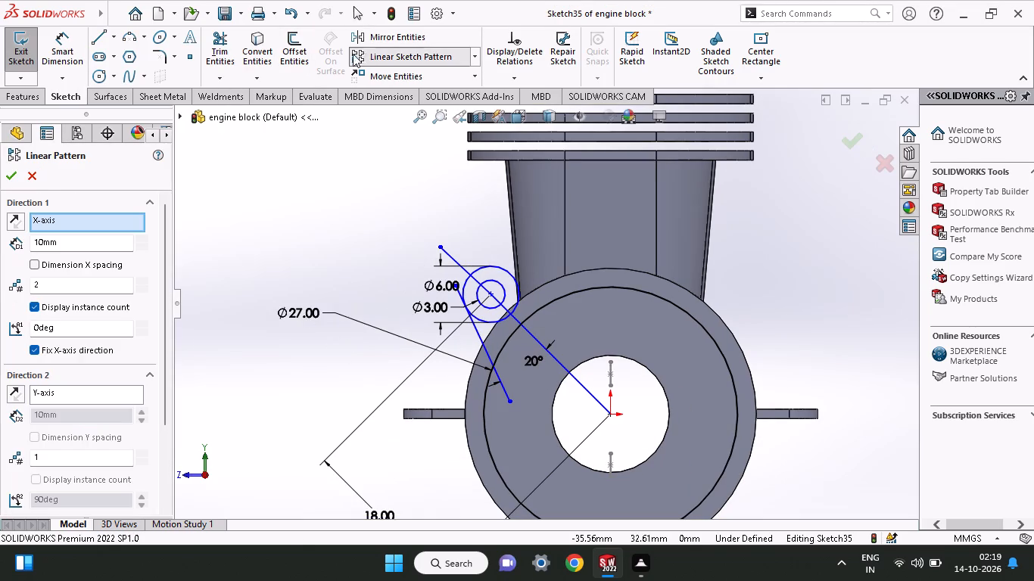
pyautogui.click(40, 179)
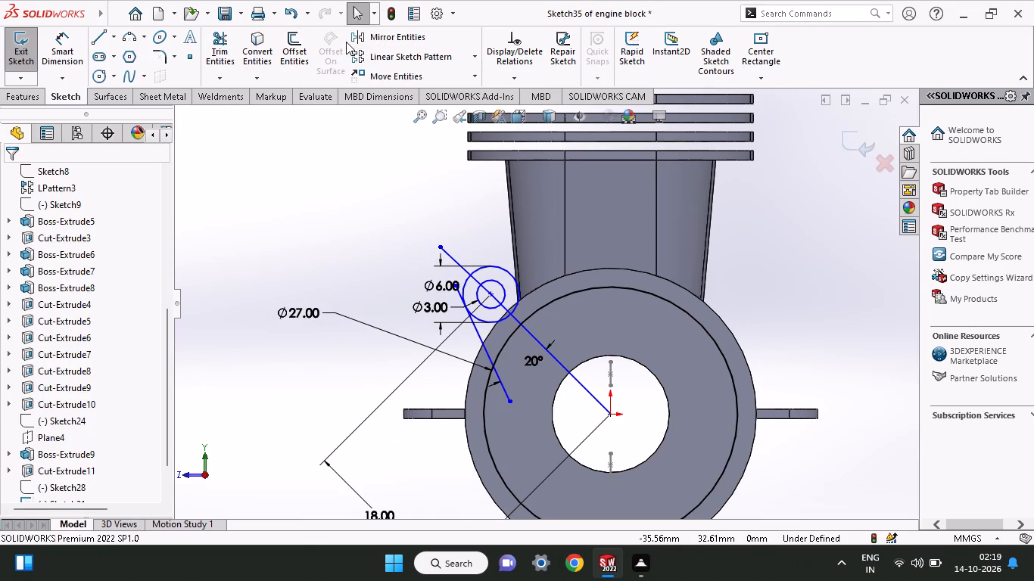
pyautogui.click(350, 41)
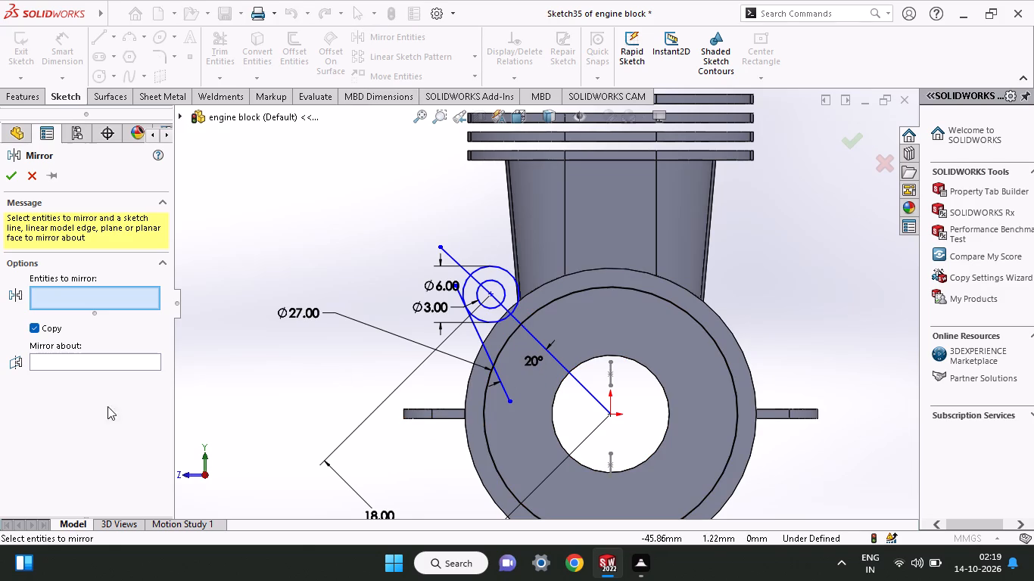
pyautogui.click(77, 358)
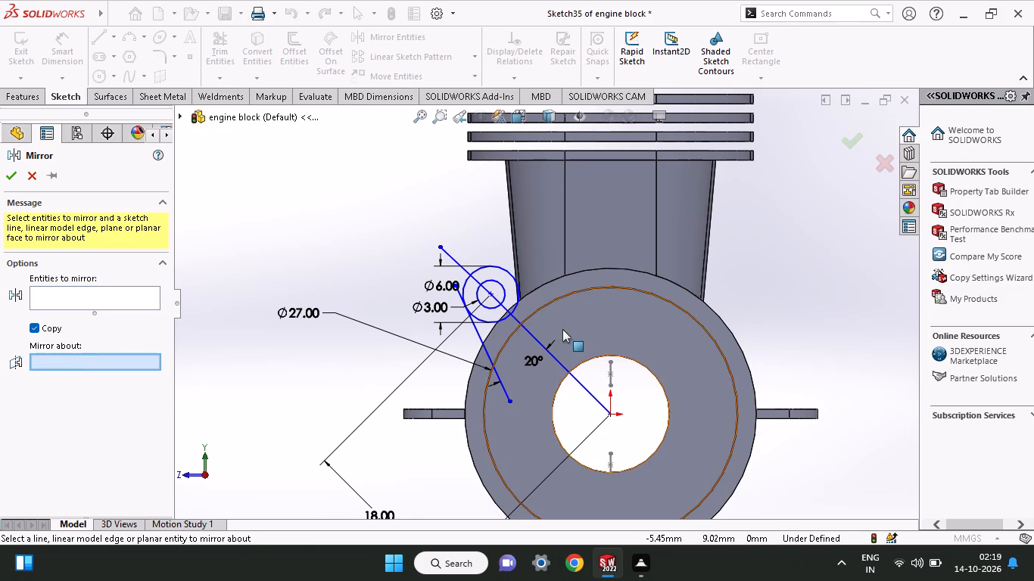
pyautogui.click(528, 335)
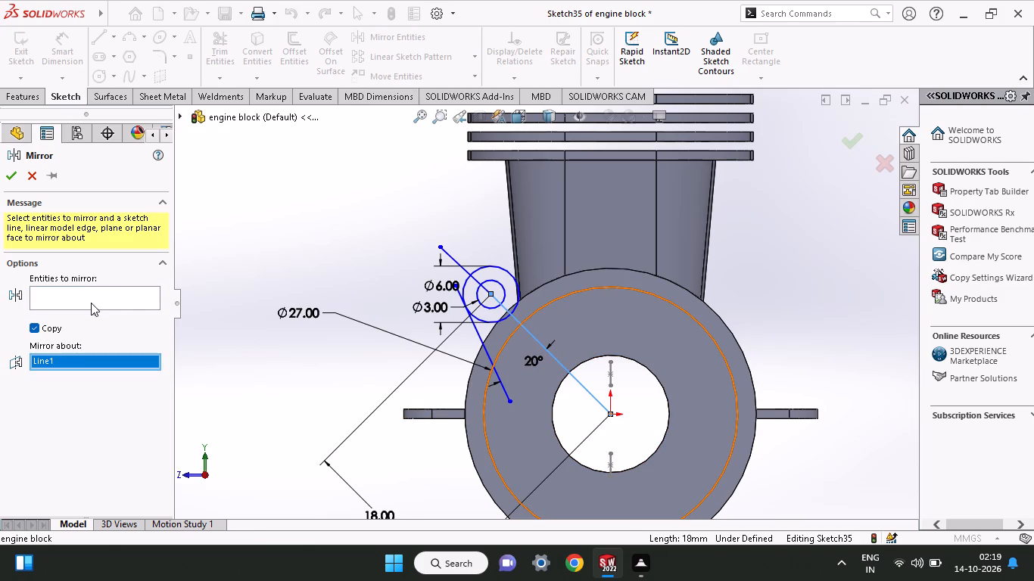
pyautogui.click(91, 303)
pyautogui.click(501, 381)
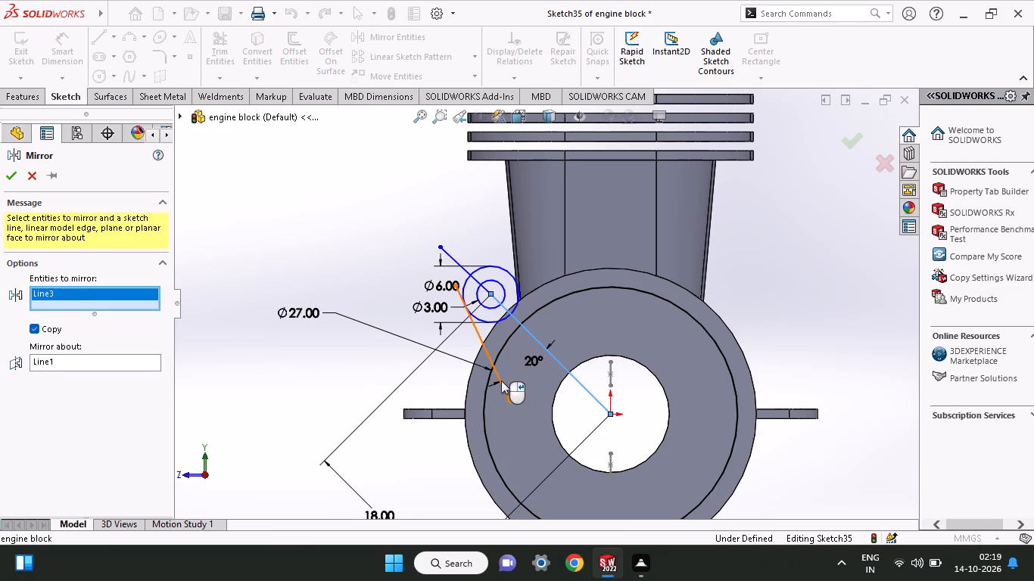
pyautogui.click(13, 174)
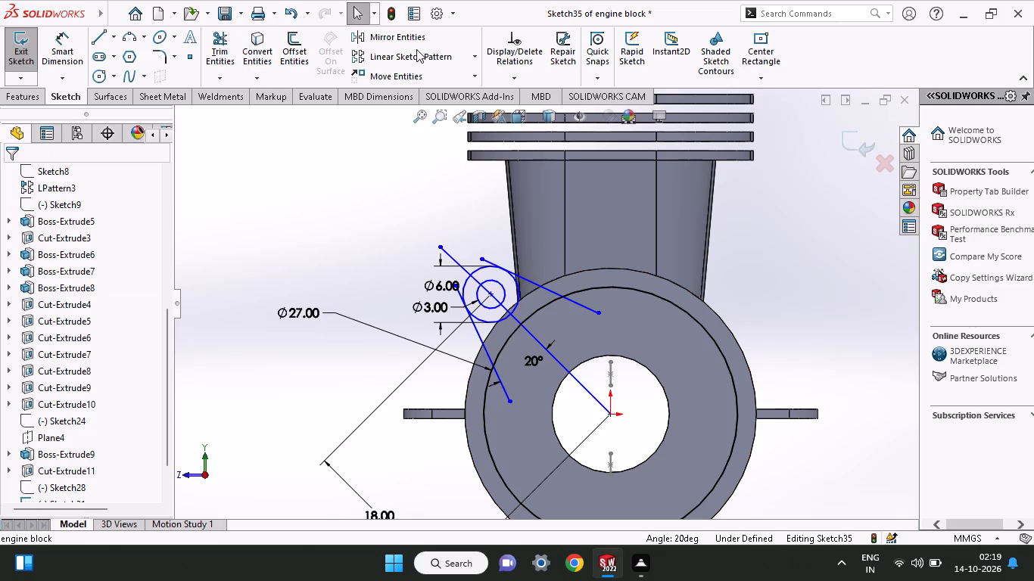
# Trim the inner arc of the 6 mm circle and both tangent lines' overhangs beyond their tangent points.
pyautogui.click(218, 58)
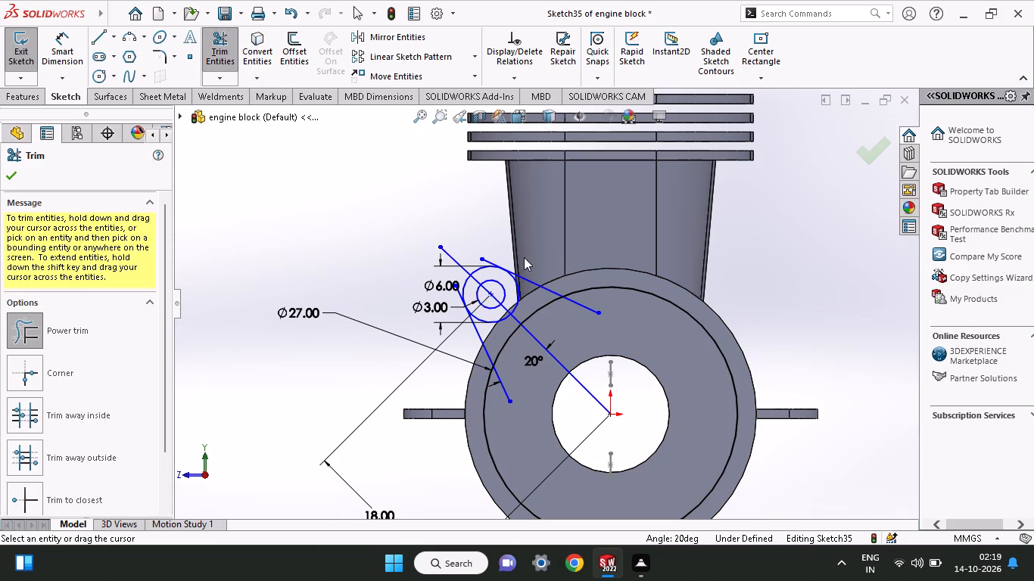
pyautogui.keyDown('ctrl'); pyautogui.scroll(-4, 524, 257); pyautogui.keyUp('ctrl')
pyautogui.moveTo(532, 361); pyautogui.dragTo(519, 356)
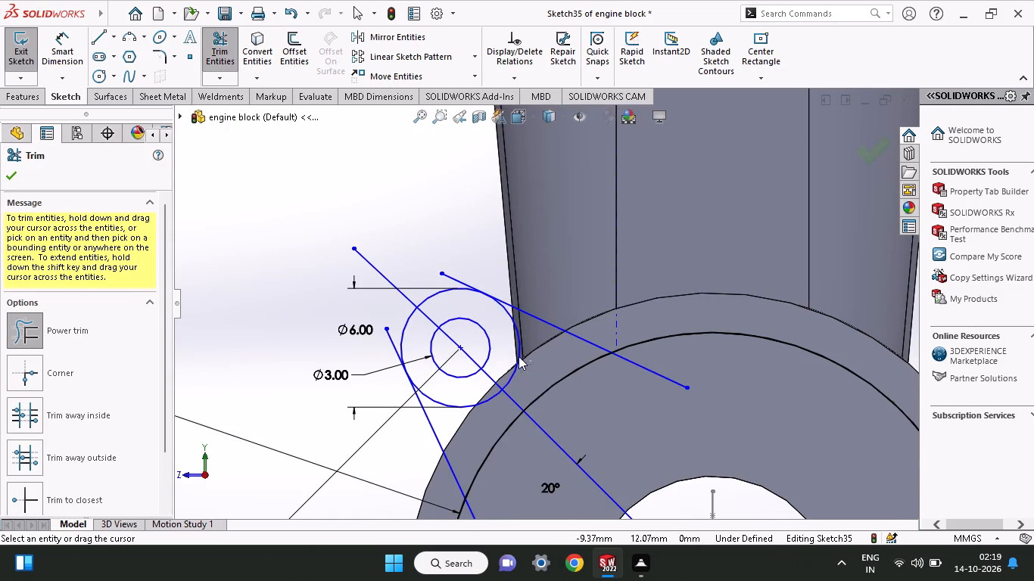
pyautogui.moveTo(519, 356); pyautogui.dragTo(509, 351)
pyautogui.moveTo(488, 402); pyautogui.dragTo(480, 381)
pyautogui.moveTo(487, 422); pyautogui.dragTo(478, 390)
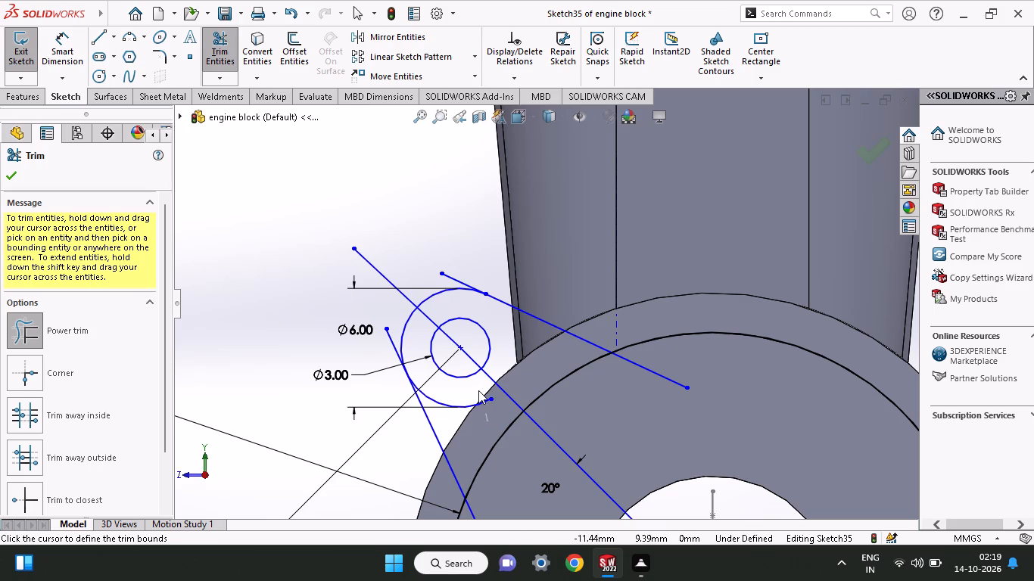
pyautogui.moveTo(478, 390); pyautogui.dragTo(478, 390)
pyautogui.moveTo(469, 264); pyautogui.dragTo(447, 281)
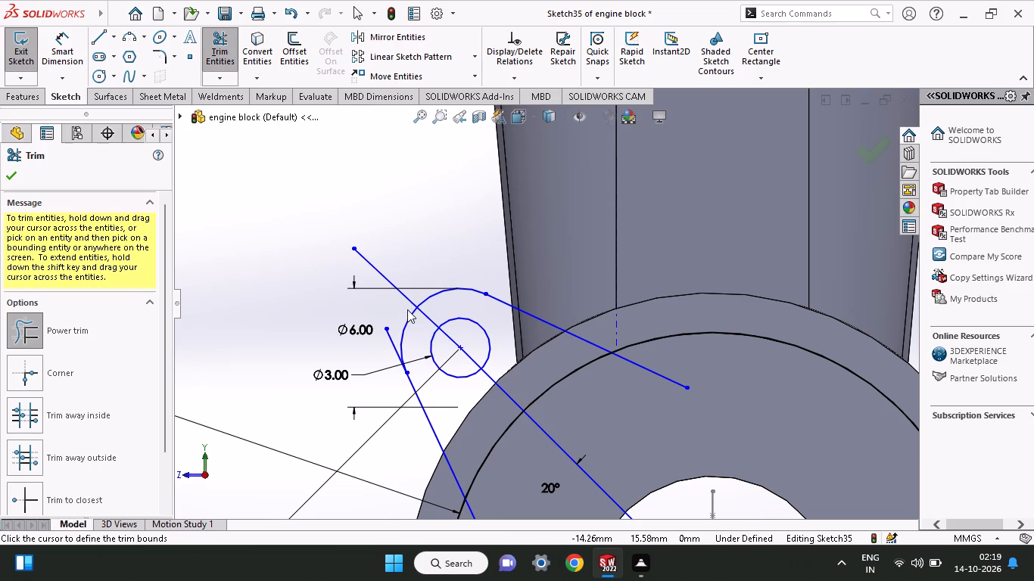
pyautogui.moveTo(394, 317); pyautogui.dragTo(385, 363)
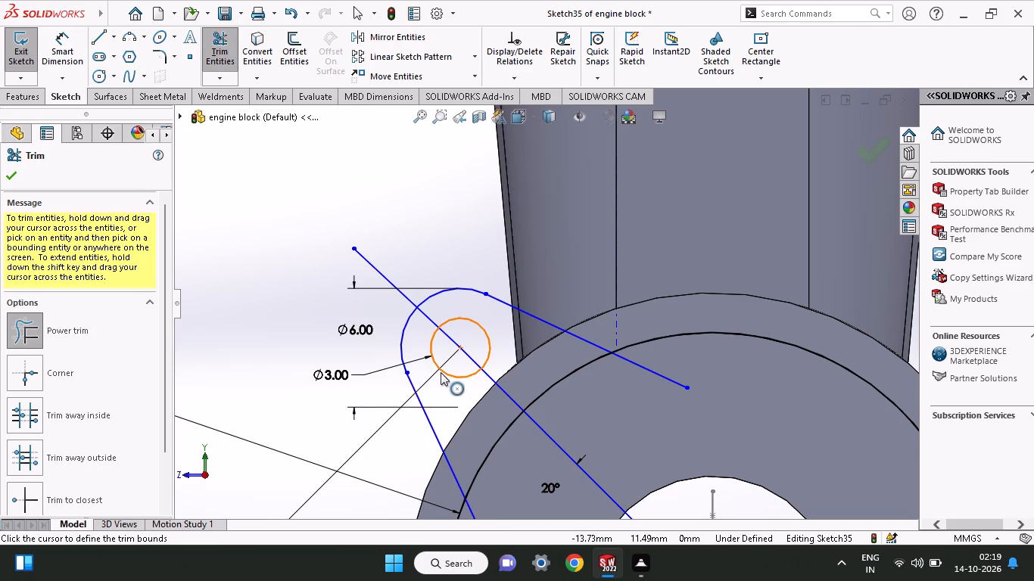
# Trim the inner ends of both tangent lines back to the 27 mm crankcase circle.
pyautogui.keyDown('ctrl'); pyautogui.scroll(2, 542, 430); pyautogui.keyUp('ctrl')
pyautogui.keyDown('ctrl'); pyautogui.scroll(1, 607, 413); pyautogui.keyUp('ctrl')
pyautogui.keyDown('ctrl'); pyautogui.scroll(-4, 605, 375); pyautogui.keyUp('ctrl')
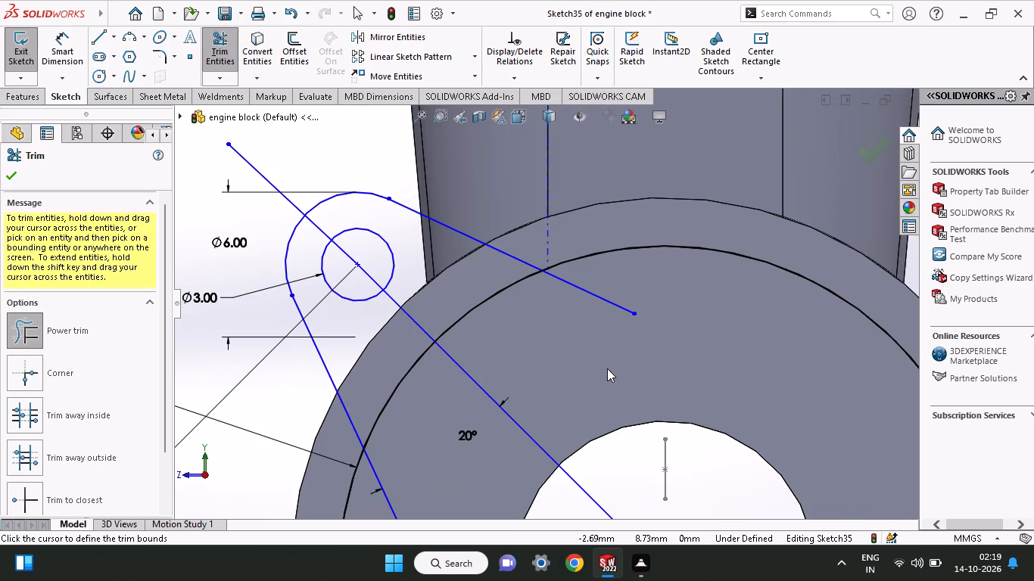
pyautogui.moveTo(581, 312); pyautogui.dragTo(618, 290)
pyautogui.moveTo(425, 474); pyautogui.dragTo(374, 498)
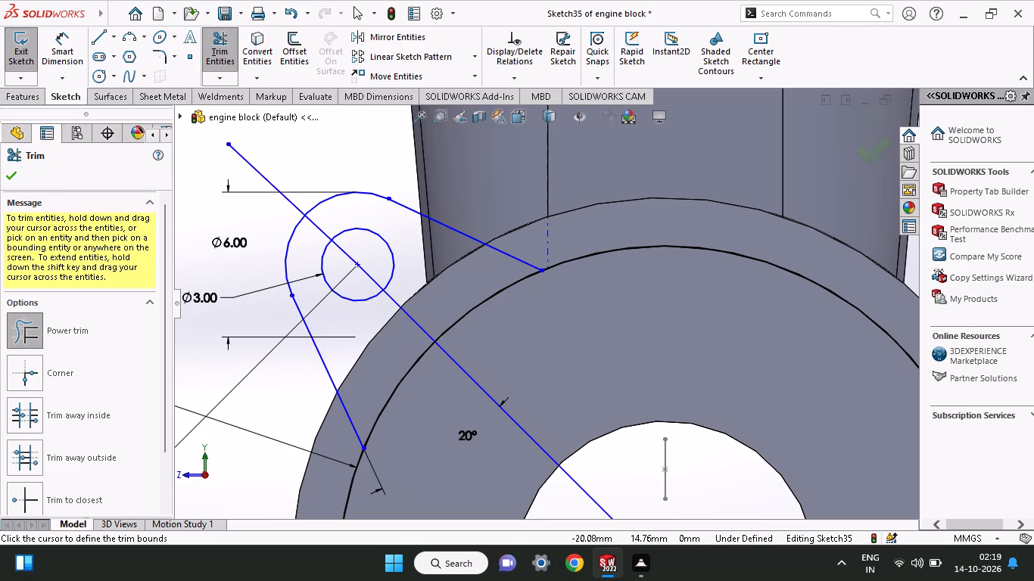
pyautogui.click(5, 185)
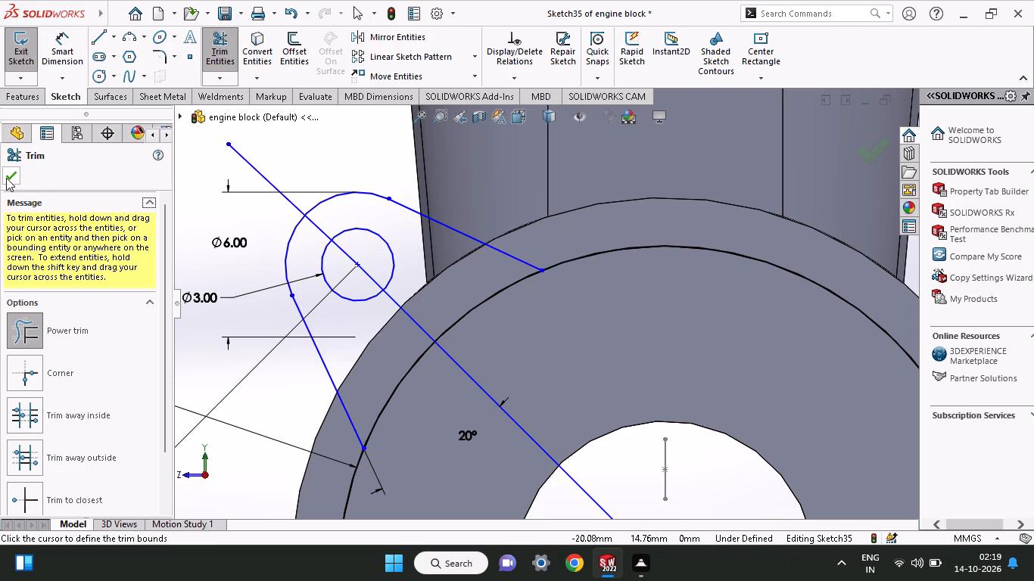
pyautogui.click(6, 178)
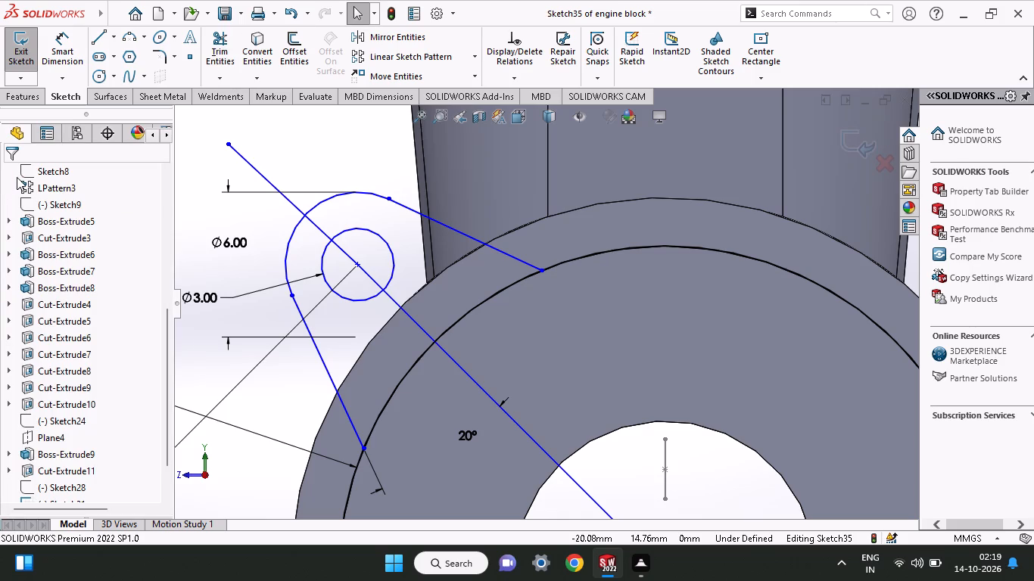
# Start a boss extrusion of the sketch with the four lug regions around the 3 mm hole out to the 27 mm circle.
pyautogui.click(8, 101)
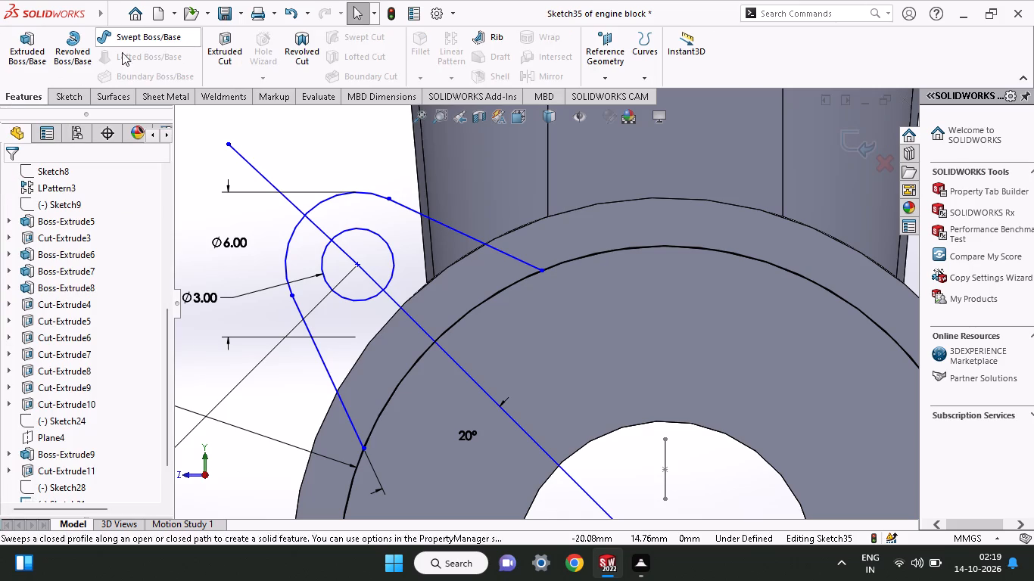
pyautogui.click(20, 53)
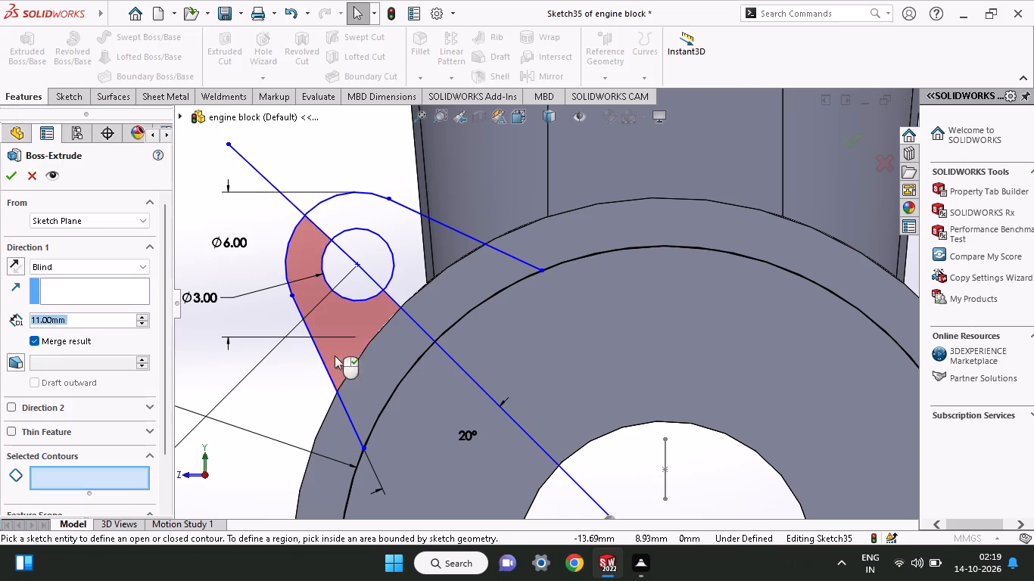
pyautogui.click(353, 327)
pyautogui.click(424, 272)
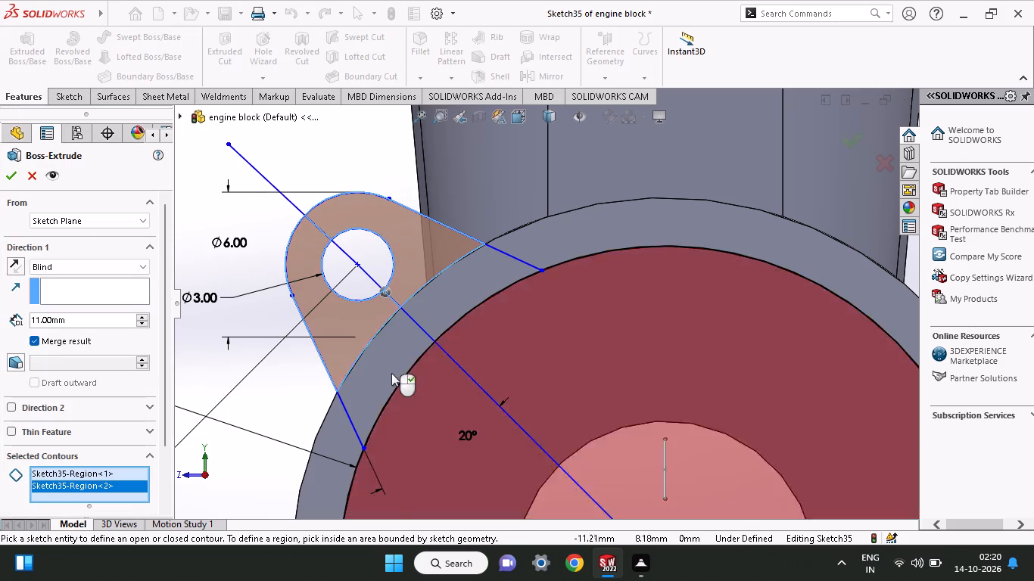
pyautogui.click(391, 371)
pyautogui.click(451, 300)
# Reverse the lug extrusion so it runs back along the crankcase, with a blind depth of 4 mm.
pyautogui.moveTo(527, 377); pyautogui.dragTo(584, 389, button='middle')
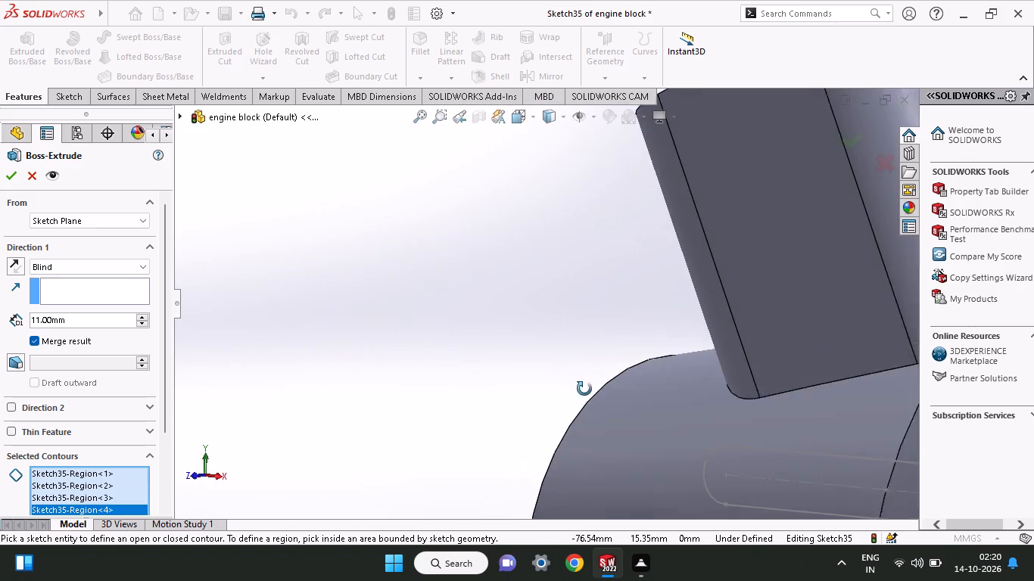
pyautogui.moveTo(584, 389); pyautogui.dragTo(588, 390, button='middle')
pyautogui.keyDown('ctrl'); pyautogui.scroll(6, 588, 390); pyautogui.keyUp('ctrl')
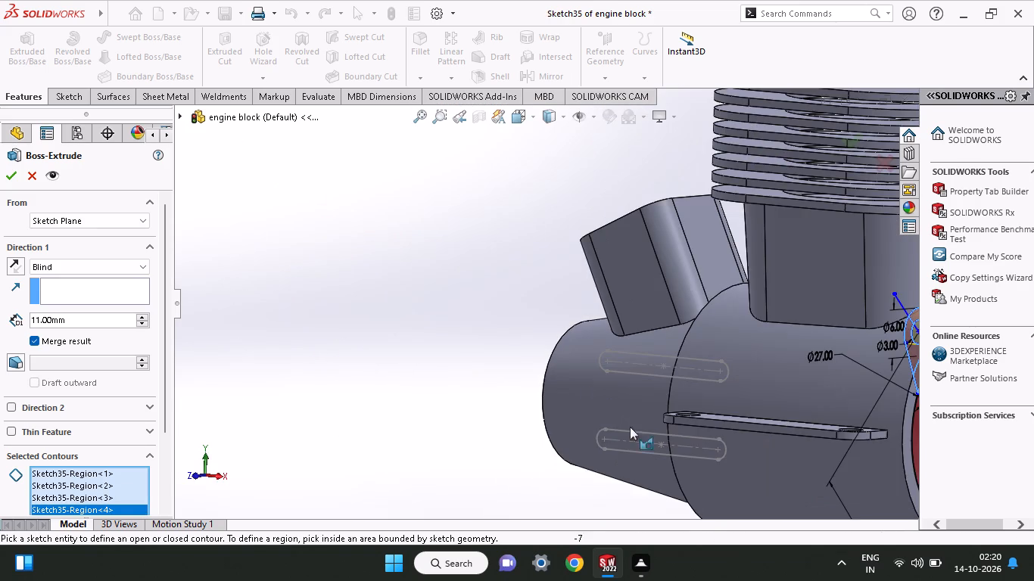
pyautogui.moveTo(645, 425); pyautogui.dragTo(617, 421, button='middle')
pyautogui.keyDown('ctrl'); pyautogui.scroll(1, 617, 421); pyautogui.keyUp('ctrl')
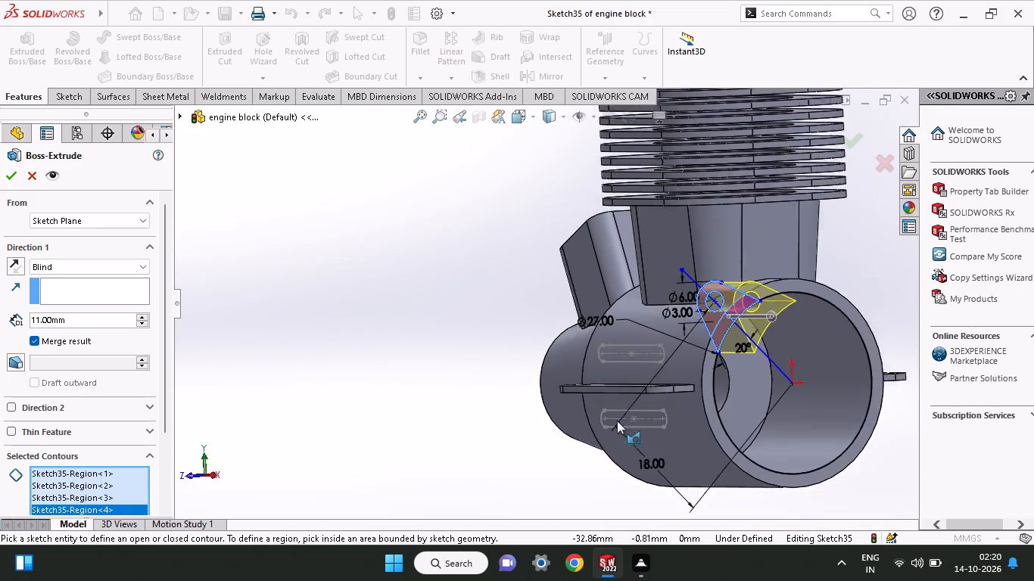
pyautogui.keyDown('ctrl'); pyautogui.scroll(2, 617, 421); pyautogui.keyUp('ctrl')
pyautogui.click(5, 259)
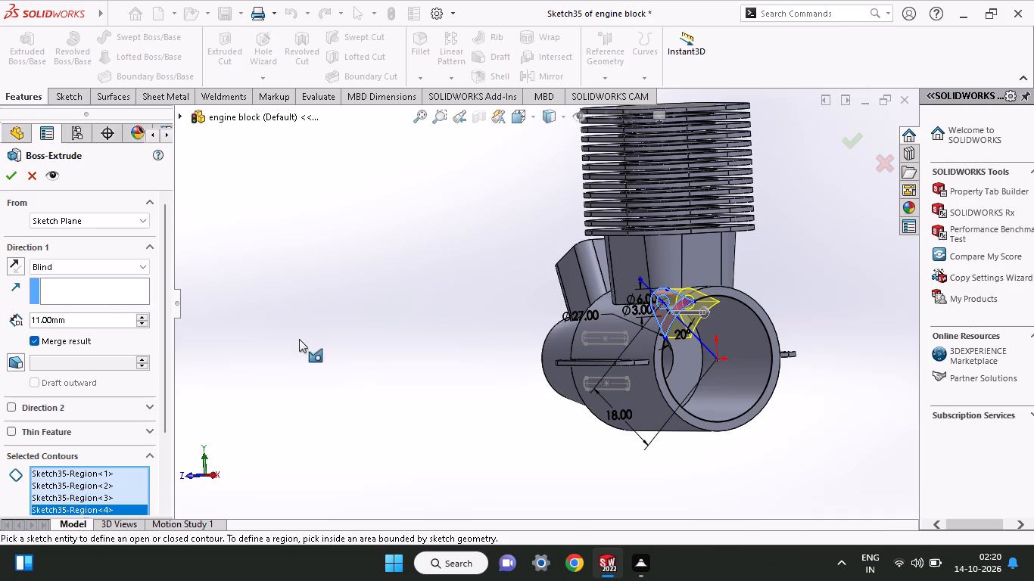
pyautogui.moveTo(299, 339); pyautogui.dragTo(350, 348, button='middle')
pyautogui.click(14, 267)
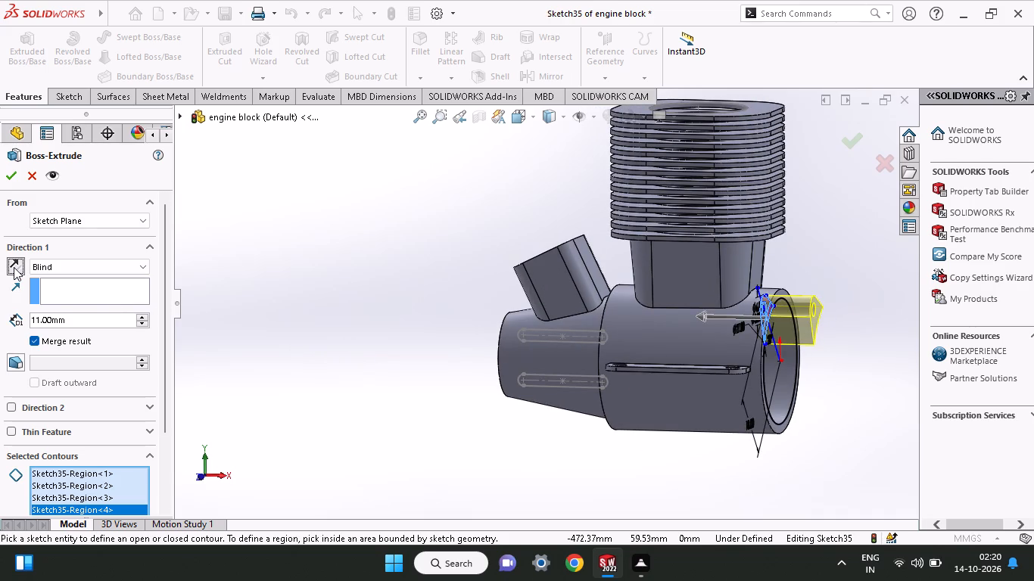
pyautogui.moveTo(74, 322); pyautogui.dragTo(0, 329)
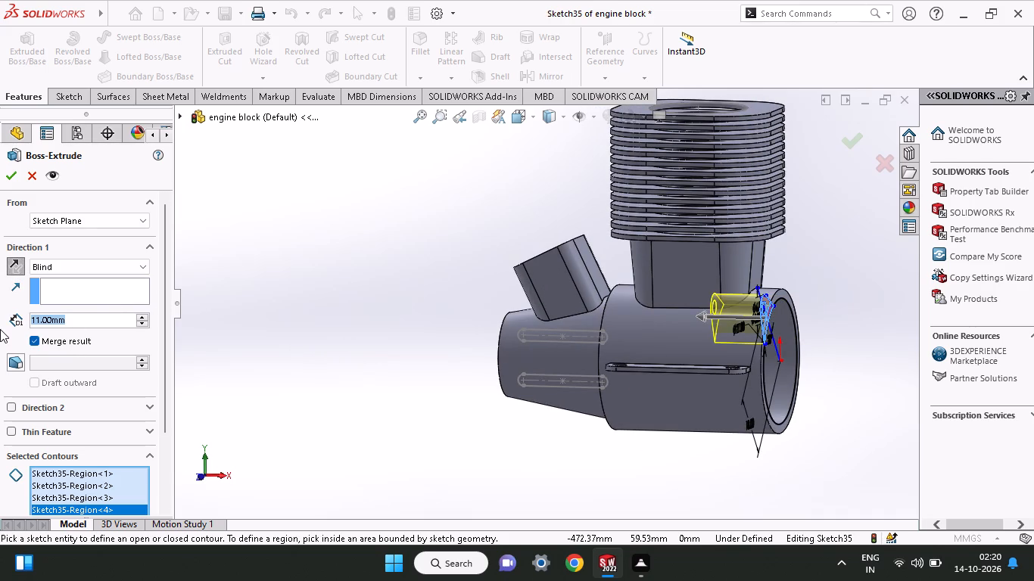
pyautogui.press('4')
pyautogui.press('Return')
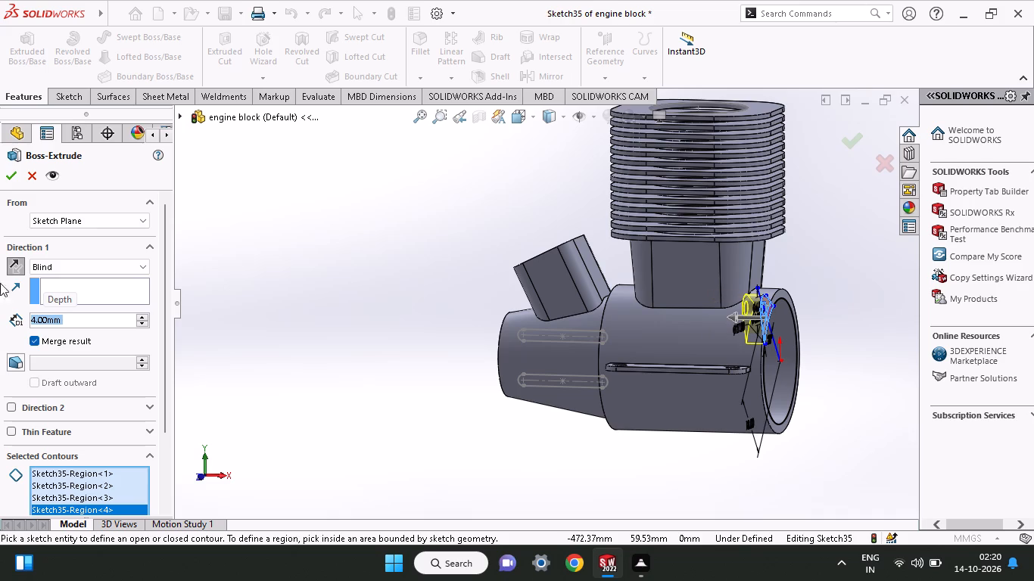
pyautogui.click(8, 175)
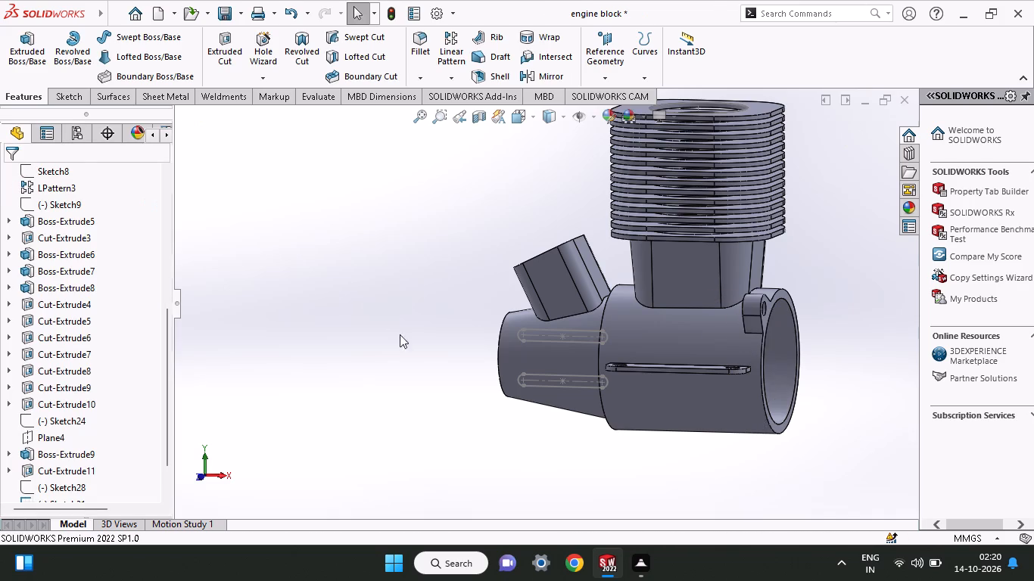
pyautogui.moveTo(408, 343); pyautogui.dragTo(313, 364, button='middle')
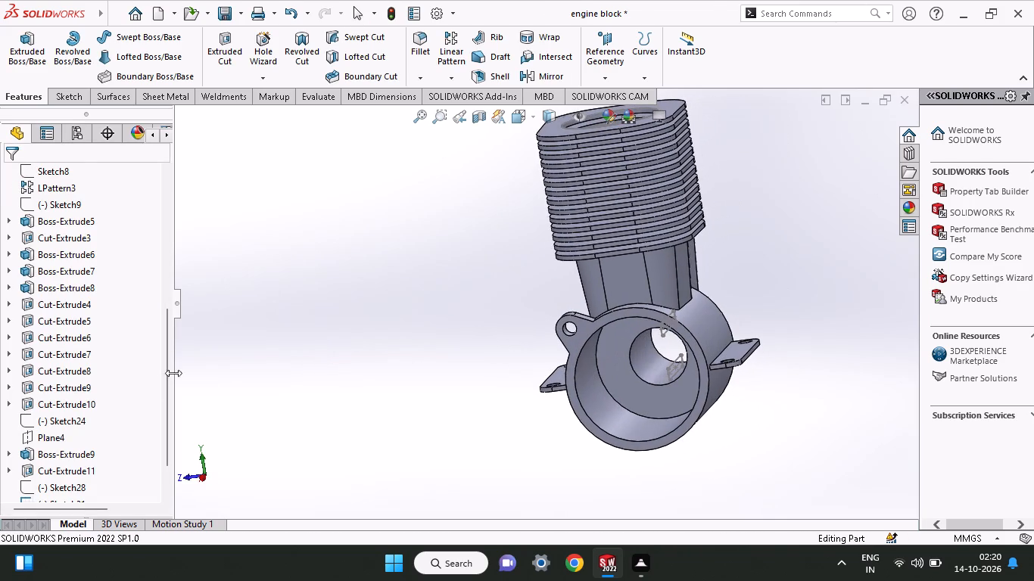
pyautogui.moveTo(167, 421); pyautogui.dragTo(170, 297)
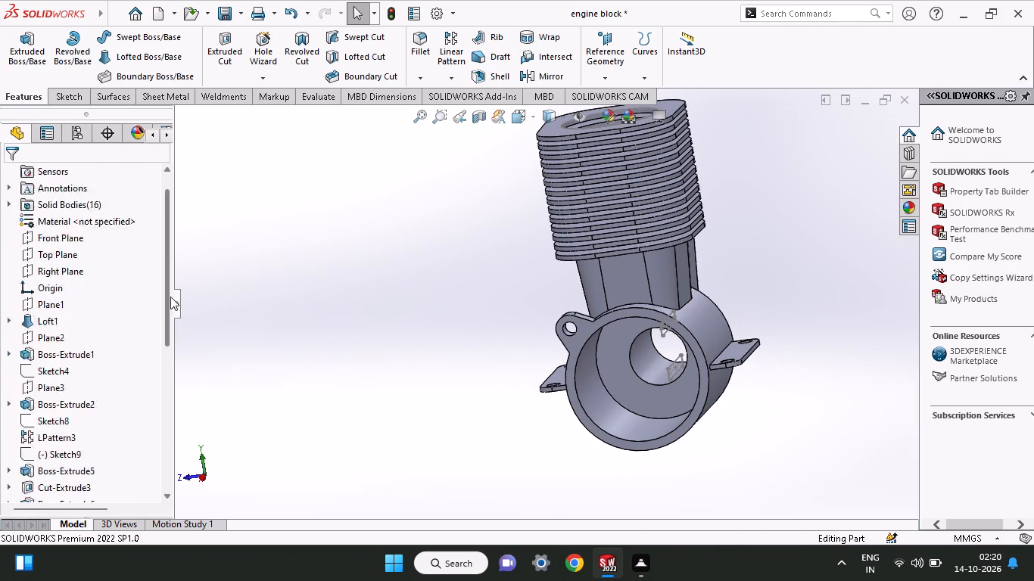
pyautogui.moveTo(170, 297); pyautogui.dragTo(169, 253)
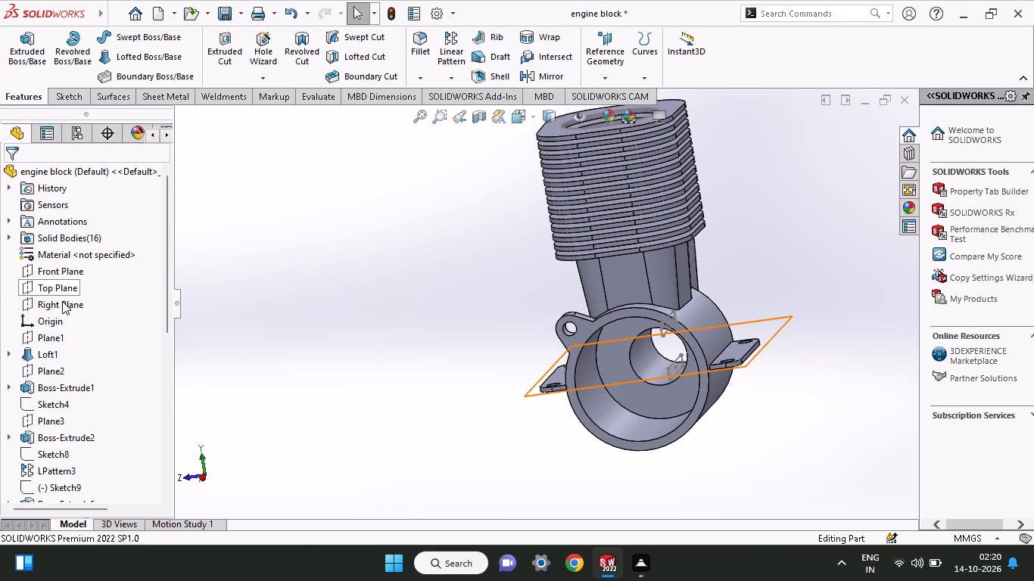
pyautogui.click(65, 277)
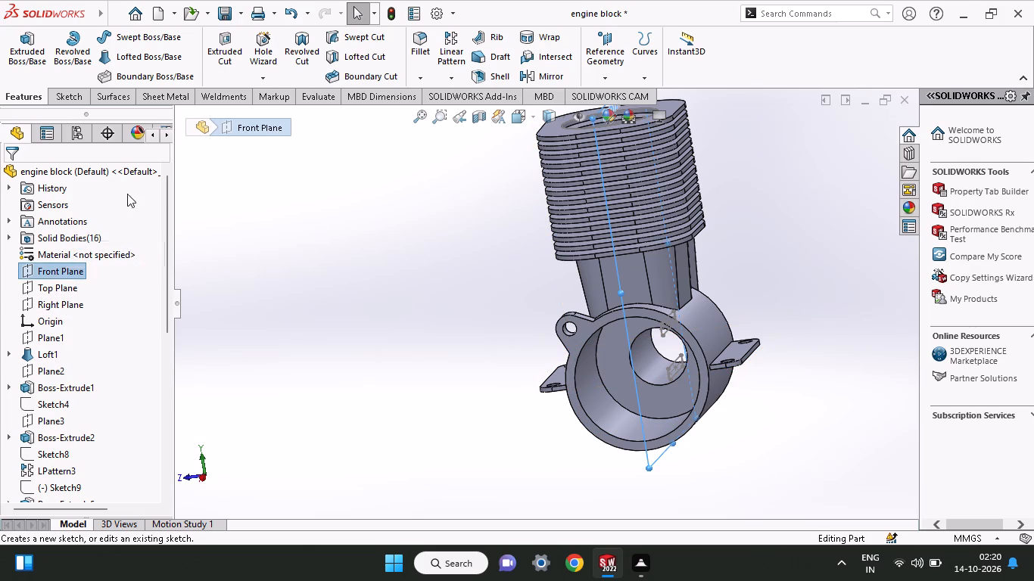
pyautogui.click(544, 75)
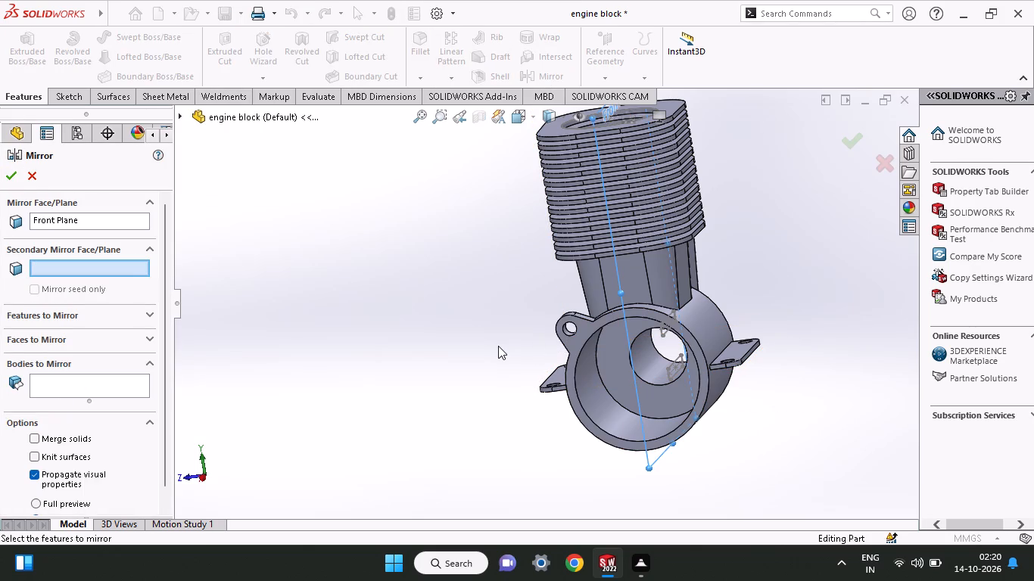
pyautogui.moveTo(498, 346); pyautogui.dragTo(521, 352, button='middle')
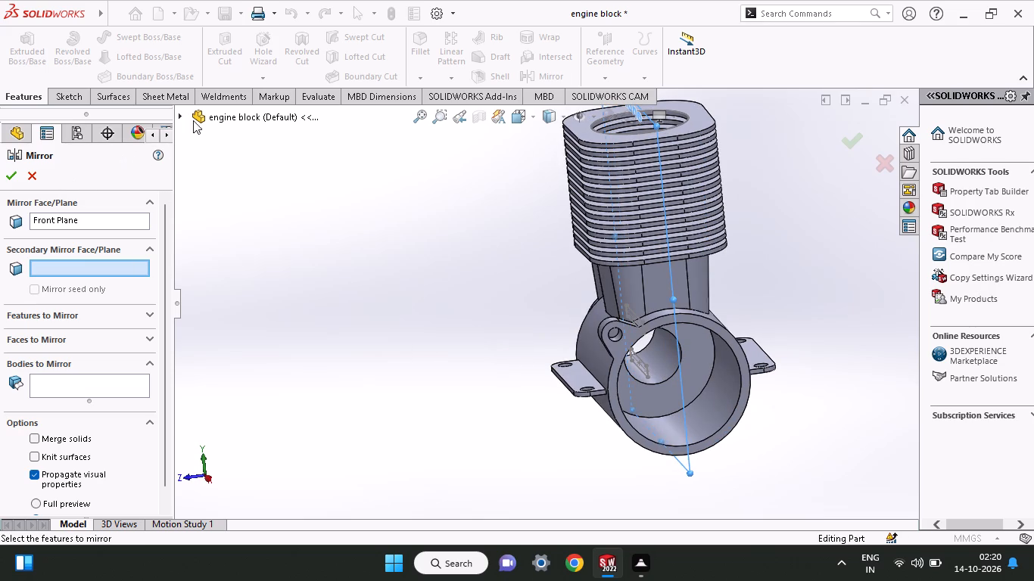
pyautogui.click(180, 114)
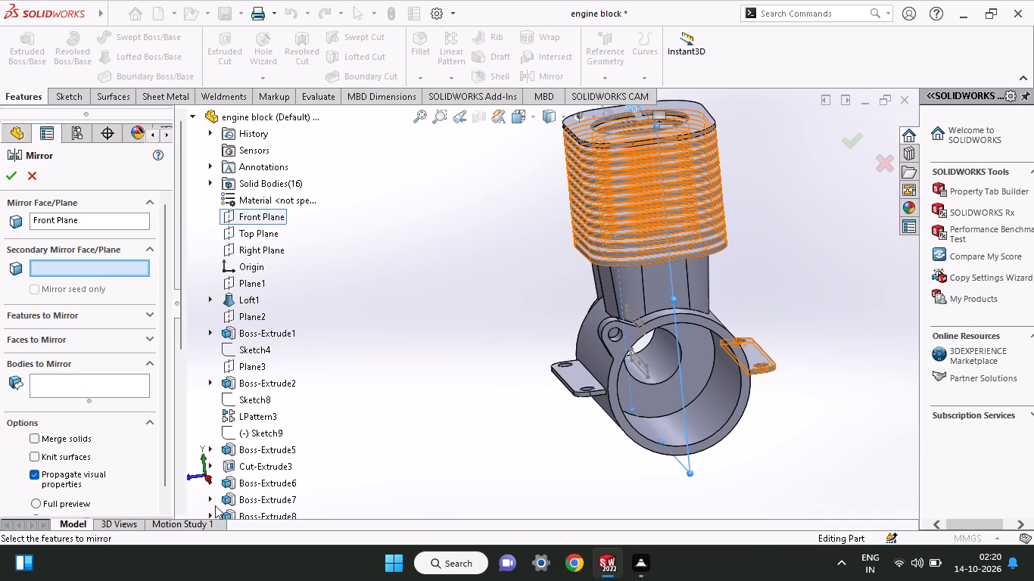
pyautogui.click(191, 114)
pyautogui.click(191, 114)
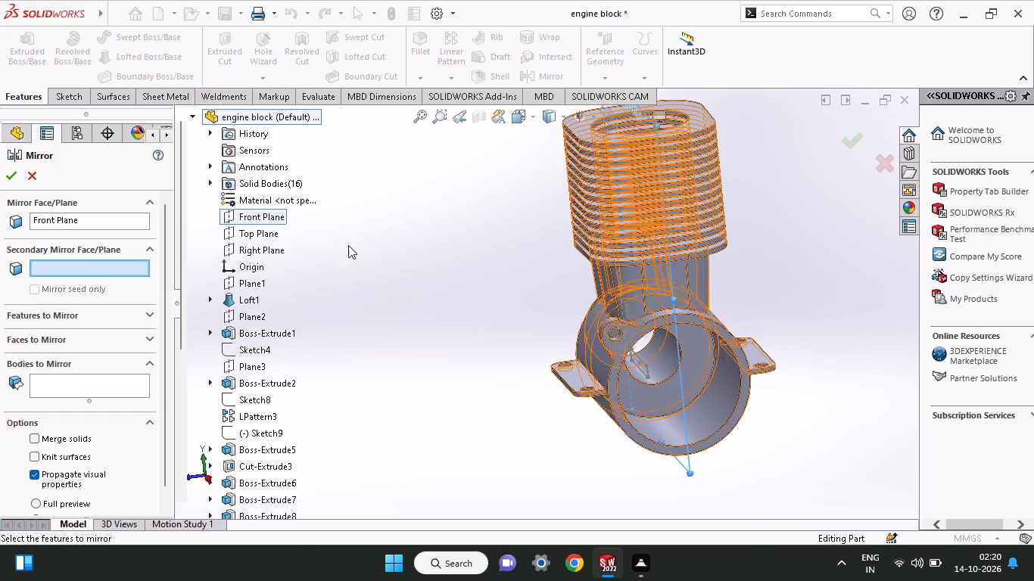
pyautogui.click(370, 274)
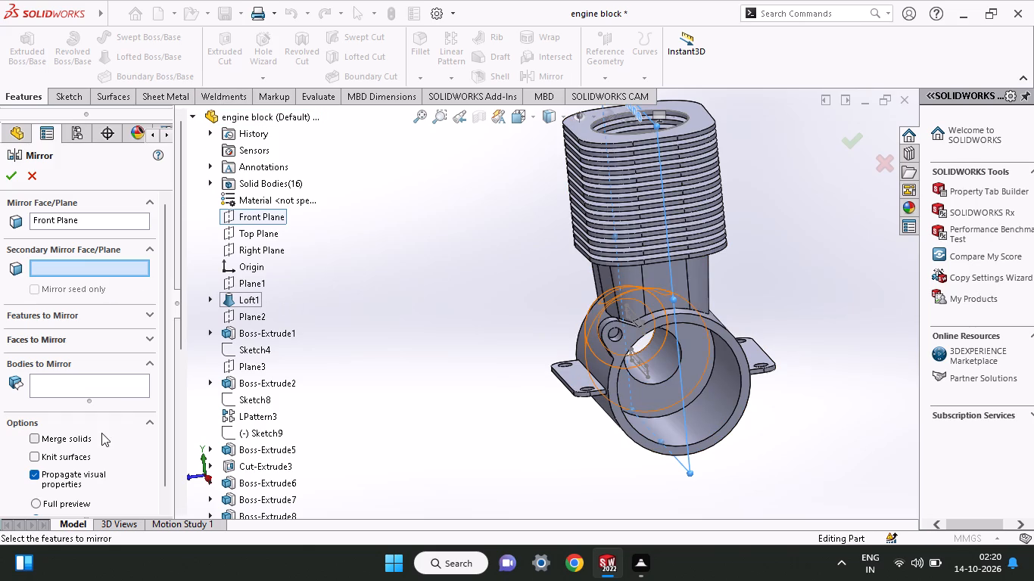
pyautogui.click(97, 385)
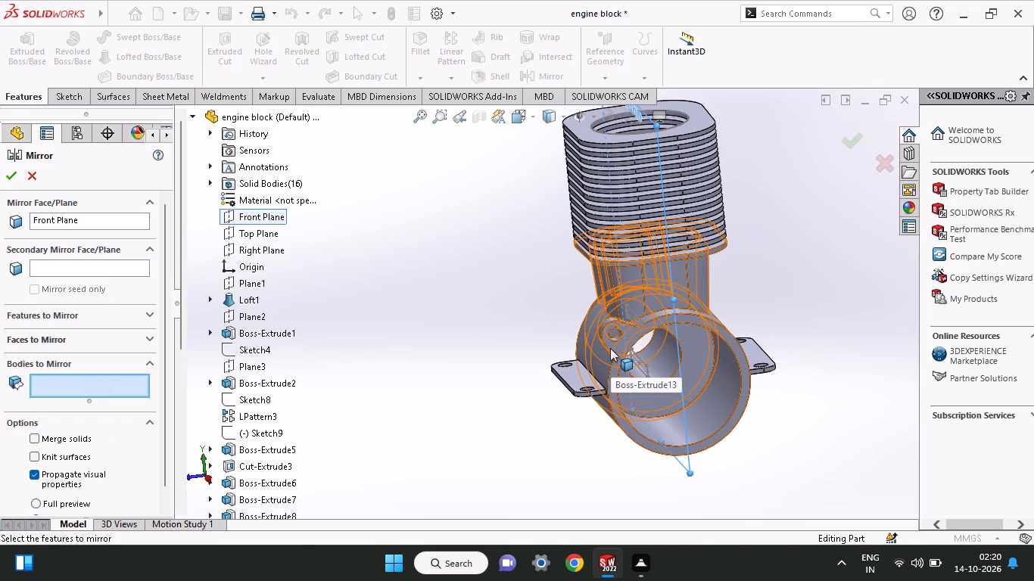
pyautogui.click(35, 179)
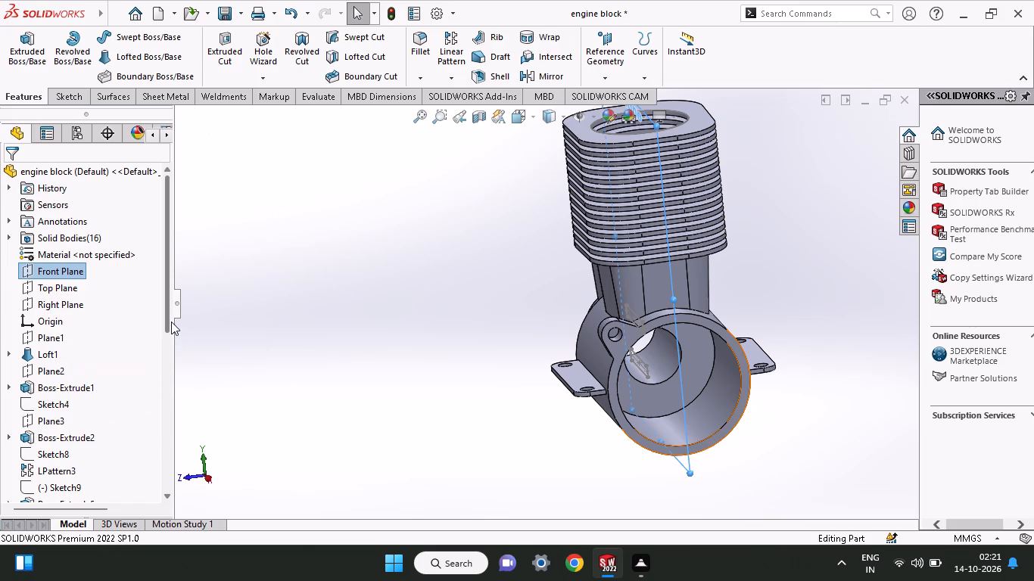
# Mirror the new 4 mm lug extrusion about the Front Plane onto the opposite side of the crankcase rim.
pyautogui.moveTo(171, 322); pyautogui.dragTo(166, 524)
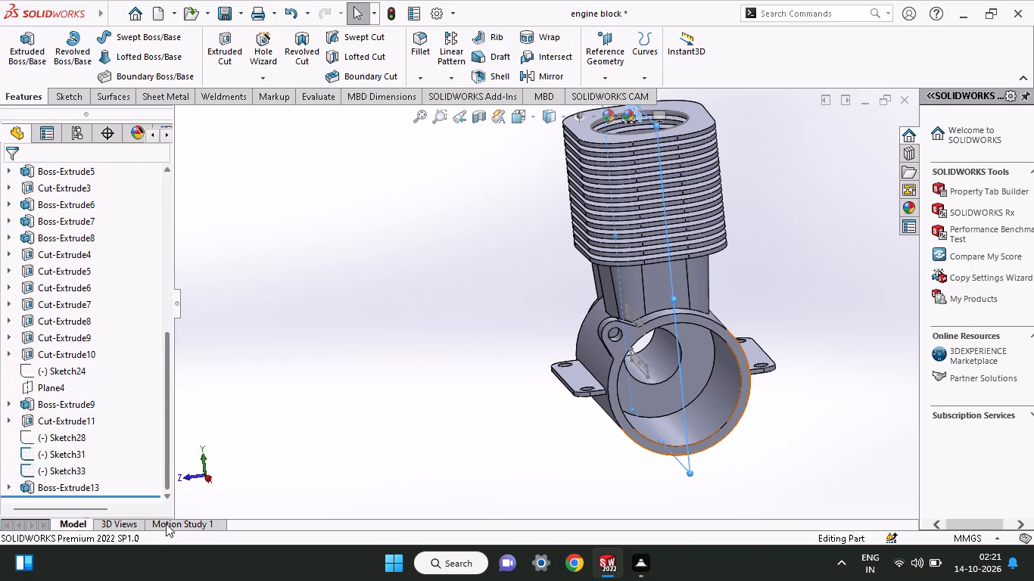
pyautogui.moveTo(166, 524); pyautogui.dragTo(166, 524)
pyautogui.click(82, 487)
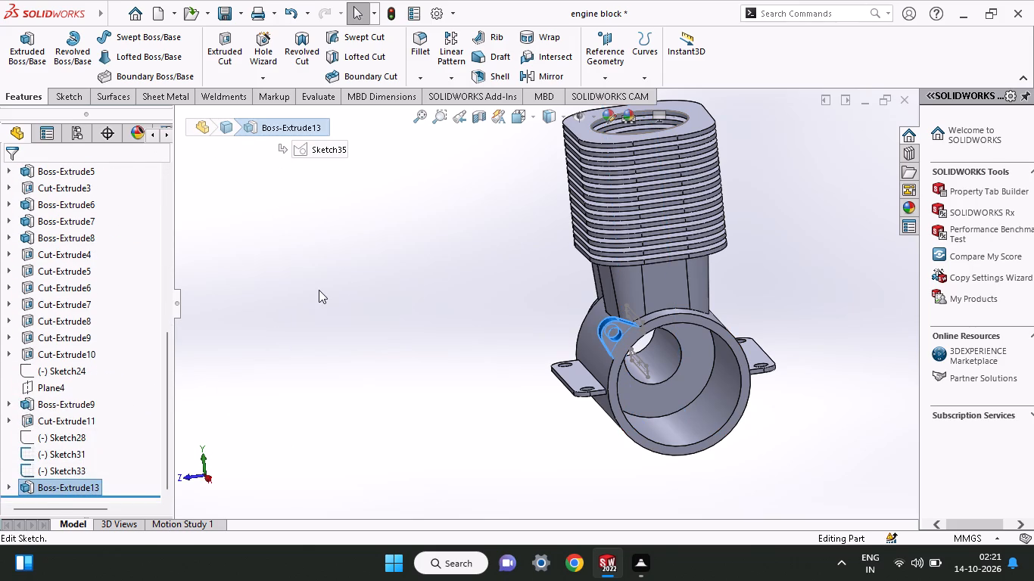
pyautogui.moveTo(171, 364); pyautogui.dragTo(185, 162)
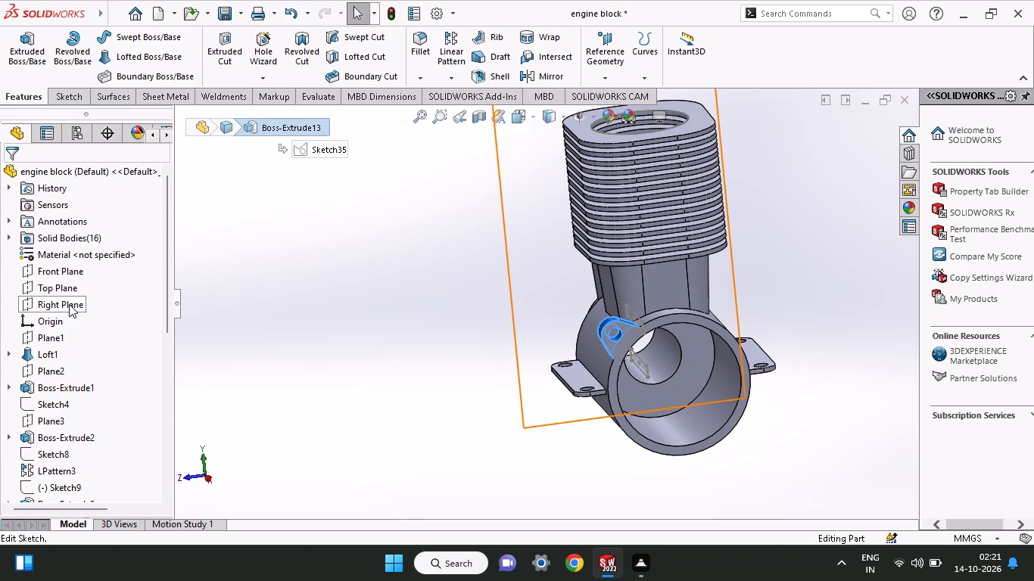
pyautogui.click(66, 275)
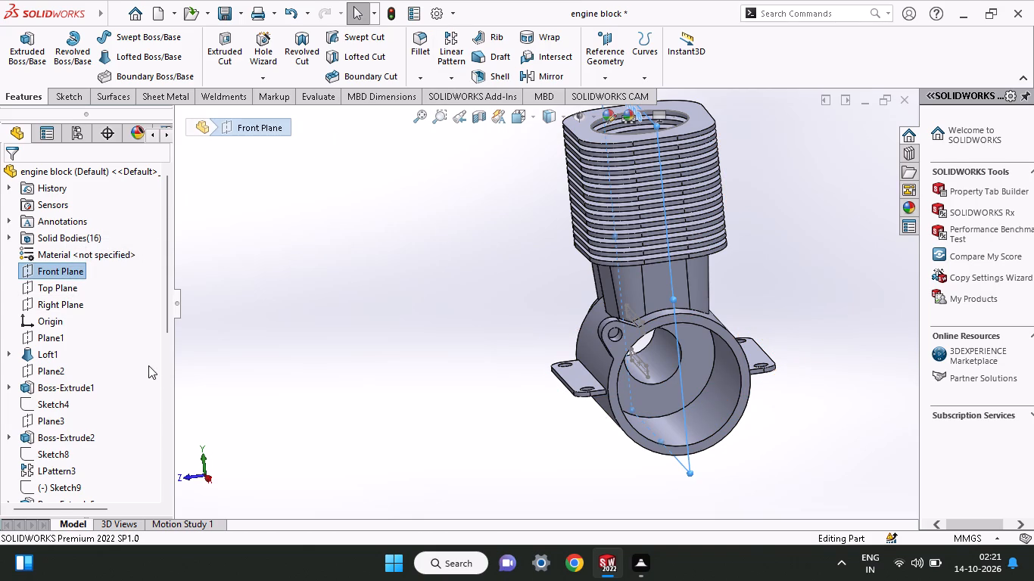
pyautogui.moveTo(165, 324); pyautogui.dragTo(146, 533)
pyautogui.moveTo(165, 325); pyautogui.dragTo(157, 505)
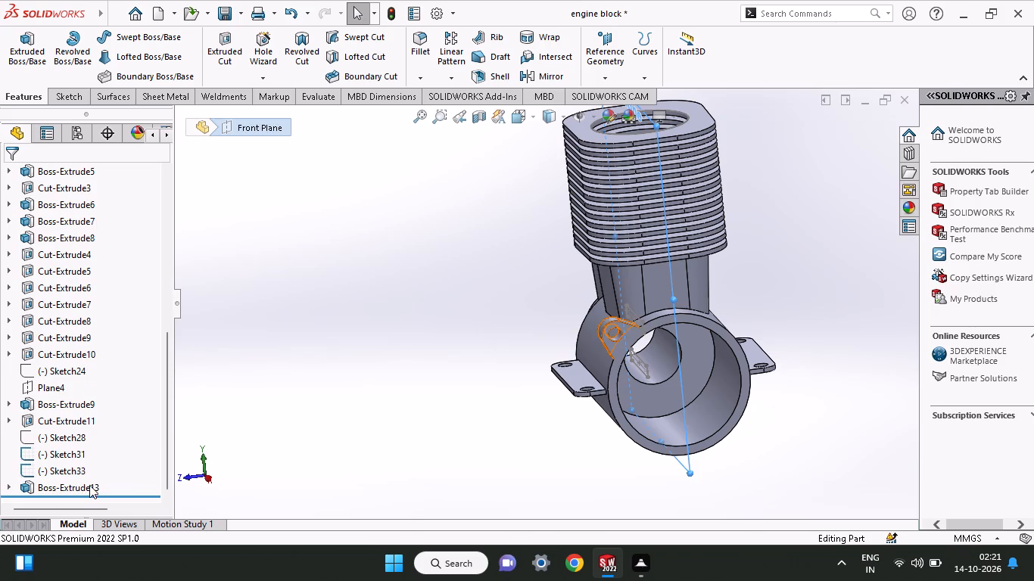
pyautogui.click(89, 485)
pyautogui.click(523, 73)
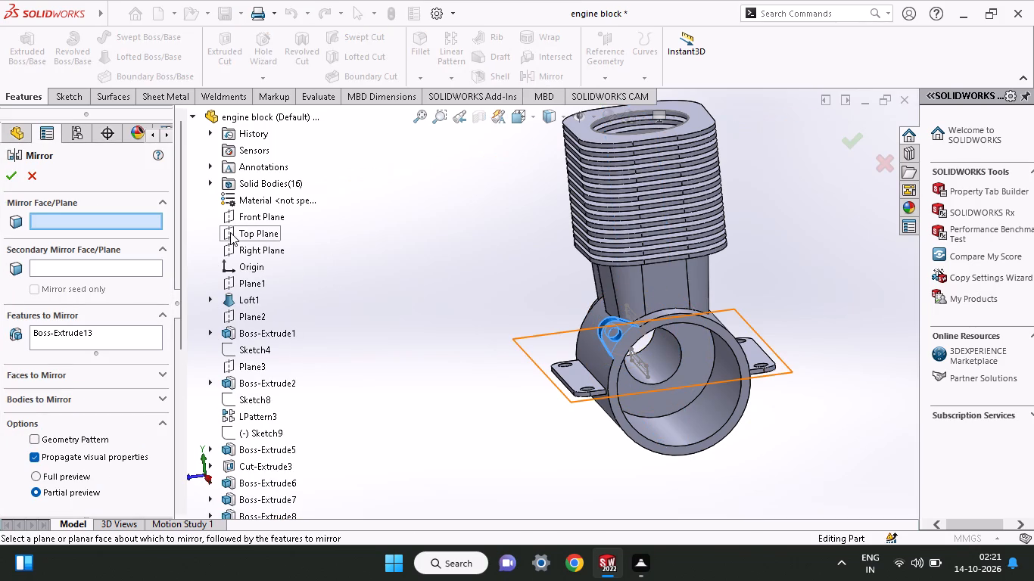
pyautogui.click(234, 221)
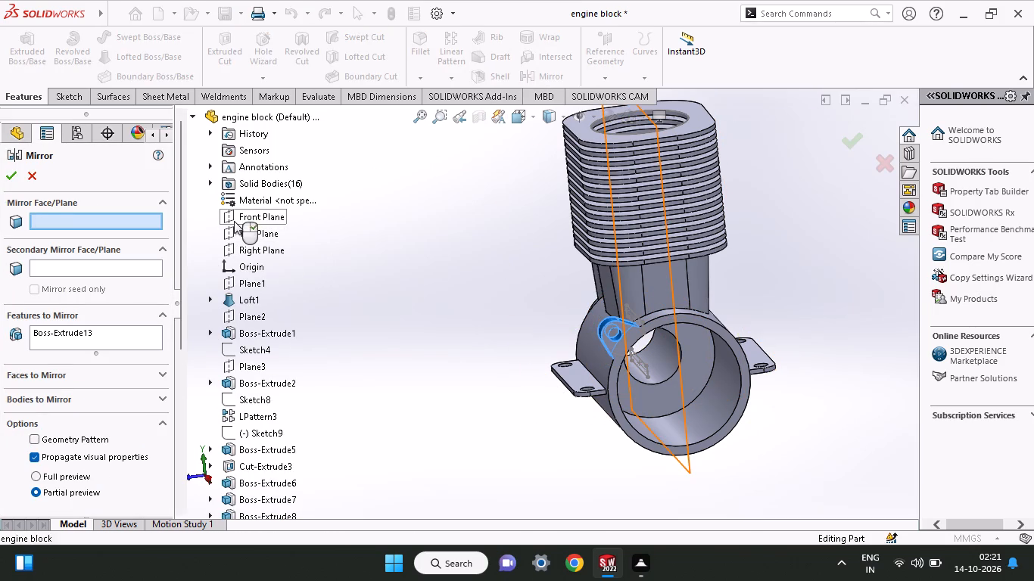
pyautogui.click(11, 177)
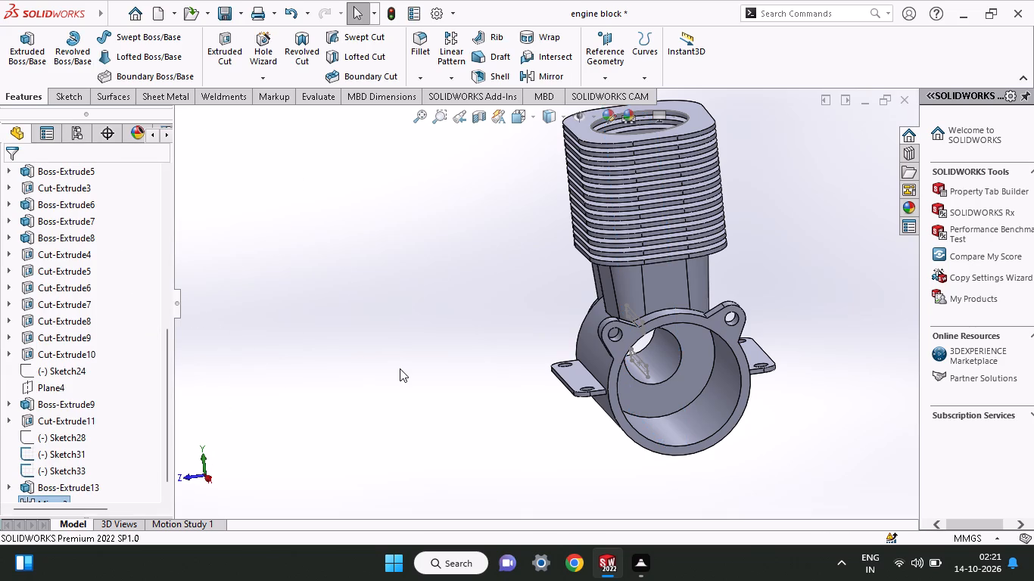
# Mirror the 4 mm lug extrusion (Boss-Extrude13) about the Top Plane onto the lower side of the crankcase rim.
pyautogui.moveTo(400, 368); pyautogui.dragTo(323, 404, button='middle')
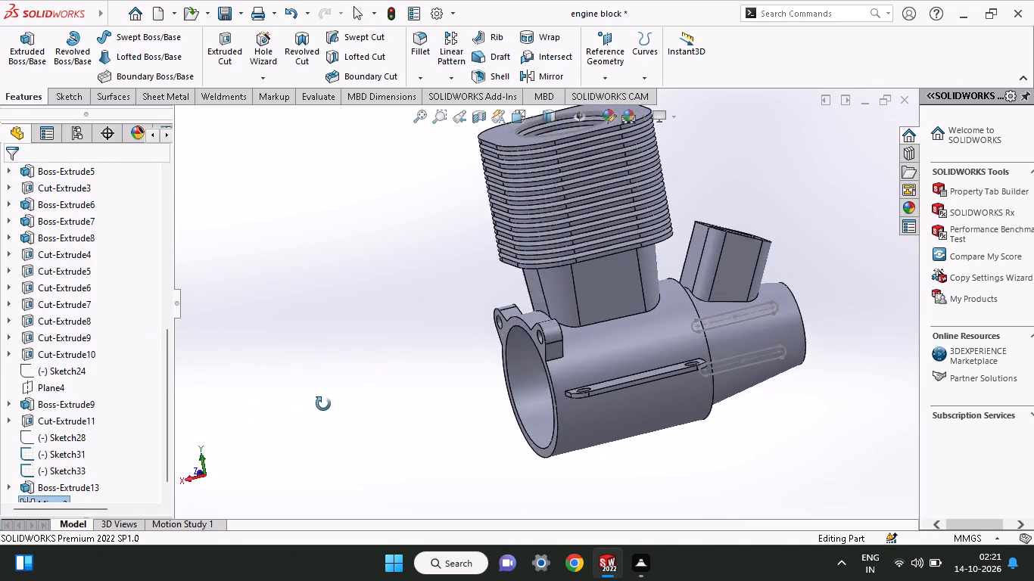
pyautogui.moveTo(323, 404); pyautogui.dragTo(430, 380, button='middle')
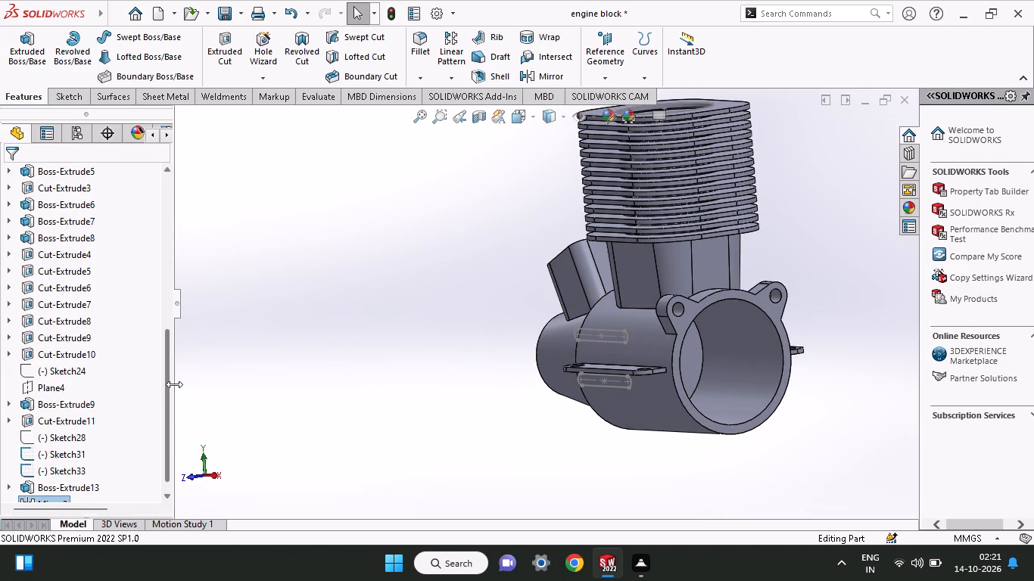
pyautogui.moveTo(169, 401); pyautogui.dragTo(182, 284)
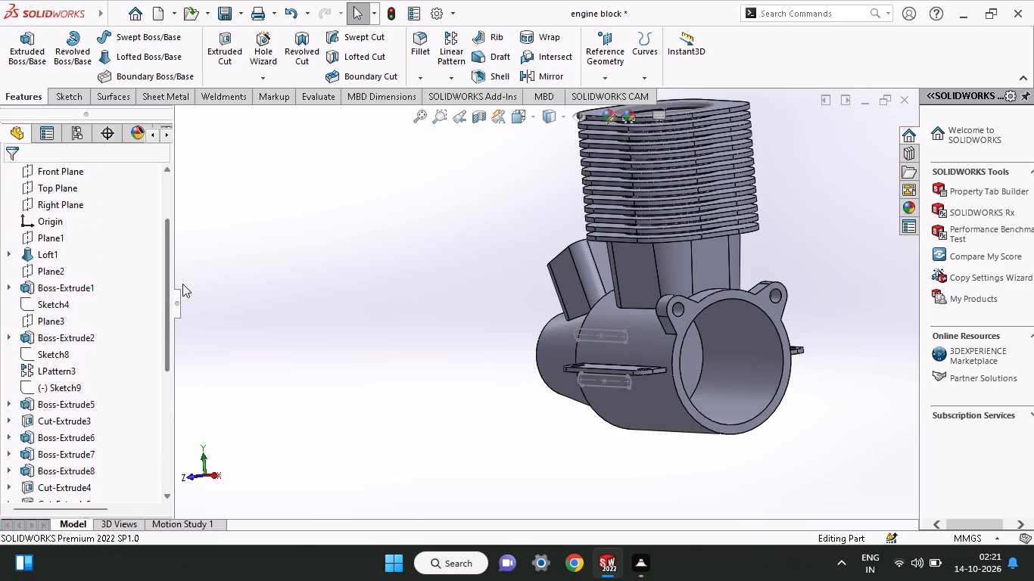
pyautogui.moveTo(182, 284); pyautogui.dragTo(188, 252)
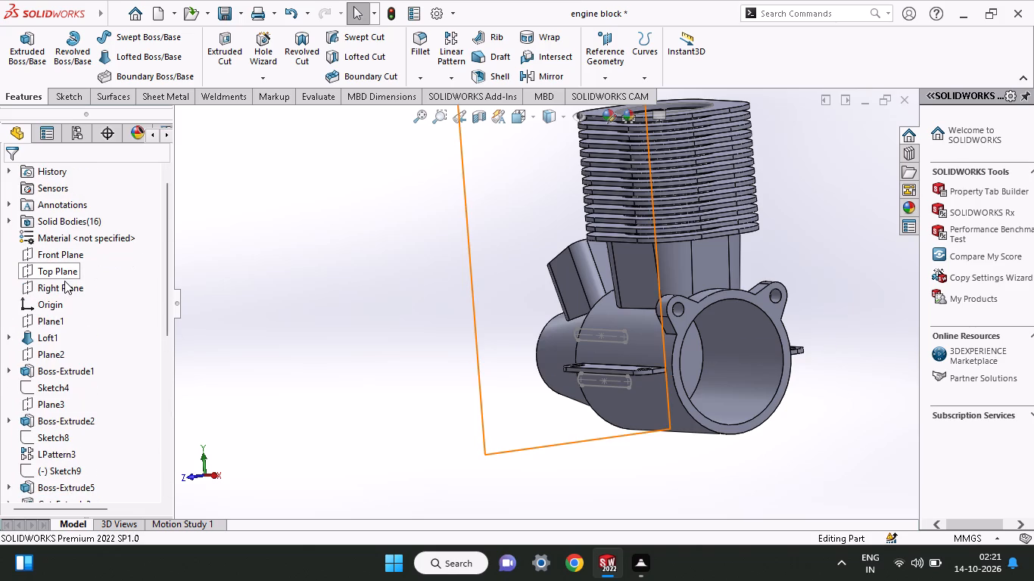
pyautogui.click(69, 275)
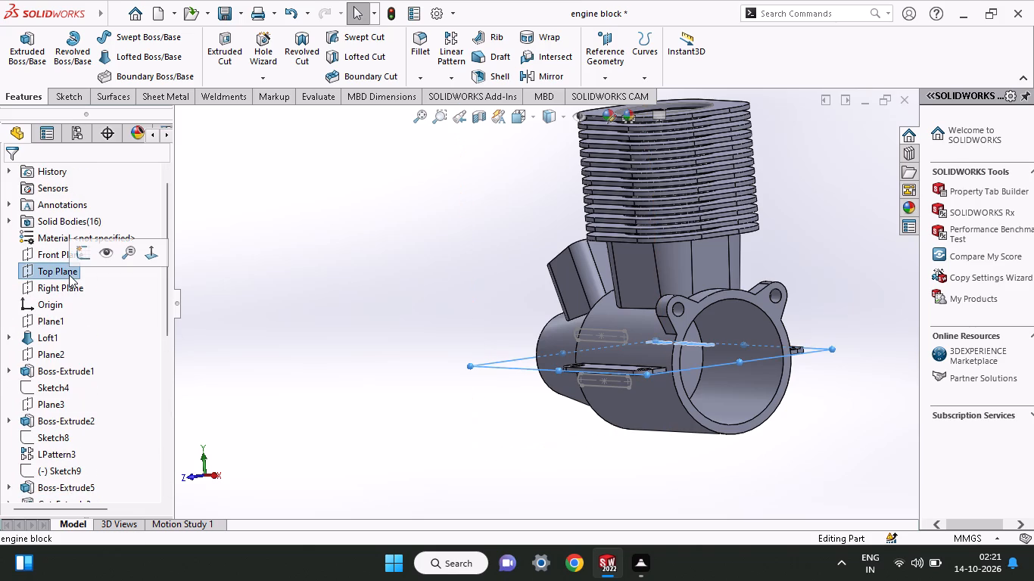
pyautogui.scroll(-1, 226, 339)
pyautogui.click(226, 339)
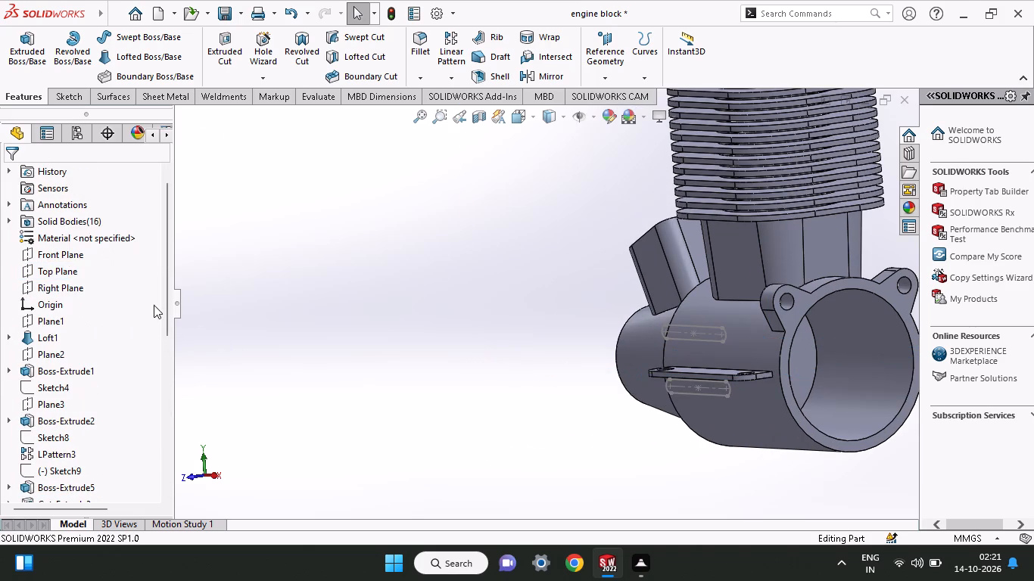
pyautogui.moveTo(164, 307); pyautogui.dragTo(153, 536)
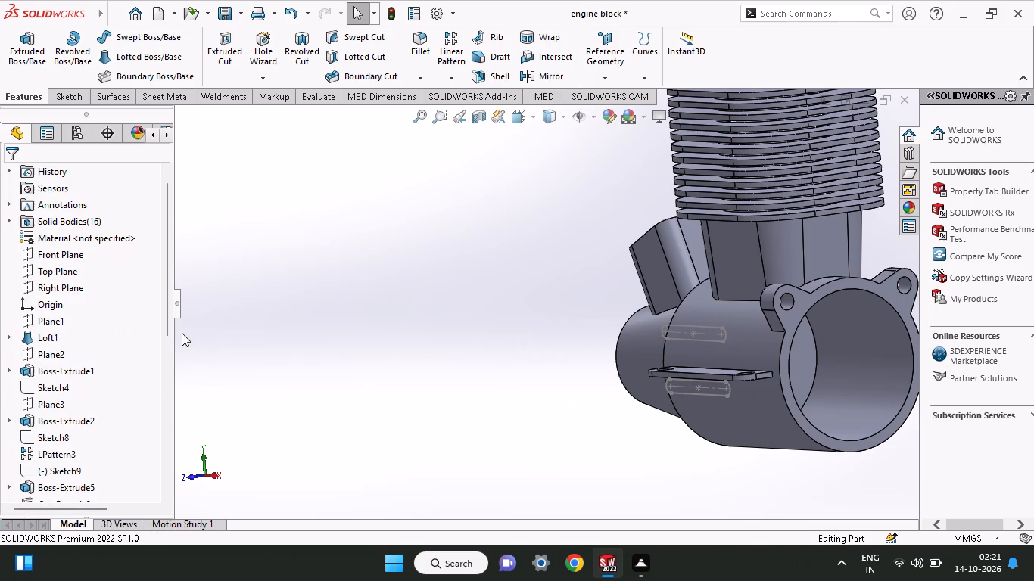
pyautogui.moveTo(168, 322); pyautogui.dragTo(165, 492)
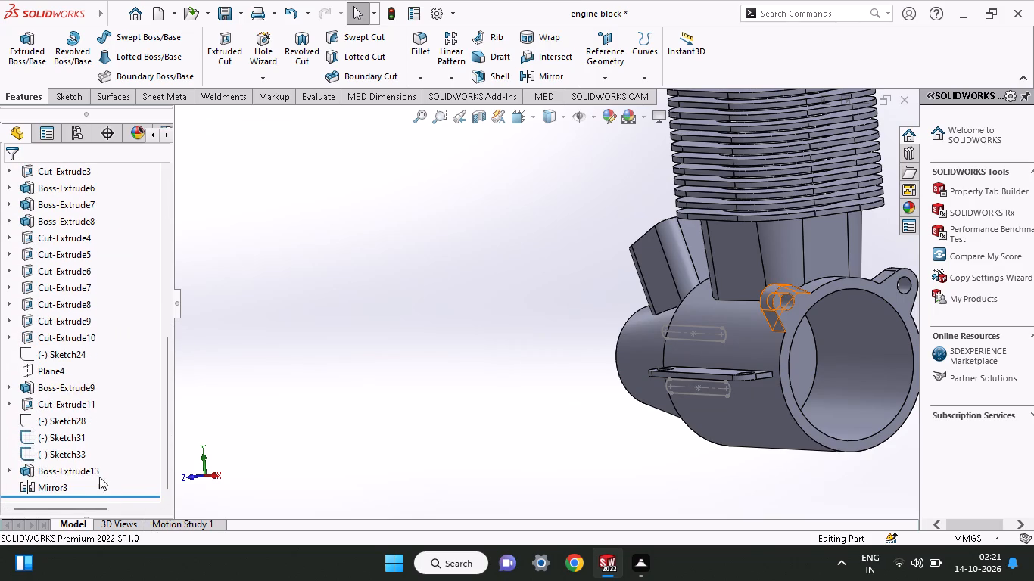
pyautogui.click(92, 474)
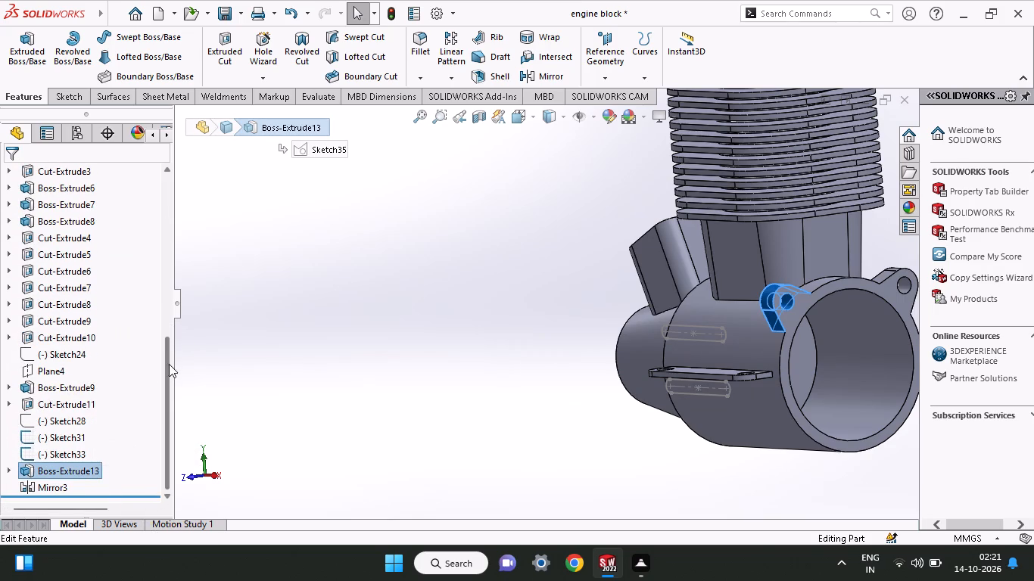
pyautogui.moveTo(168, 365); pyautogui.dragTo(164, 210)
pyautogui.click(30, 278)
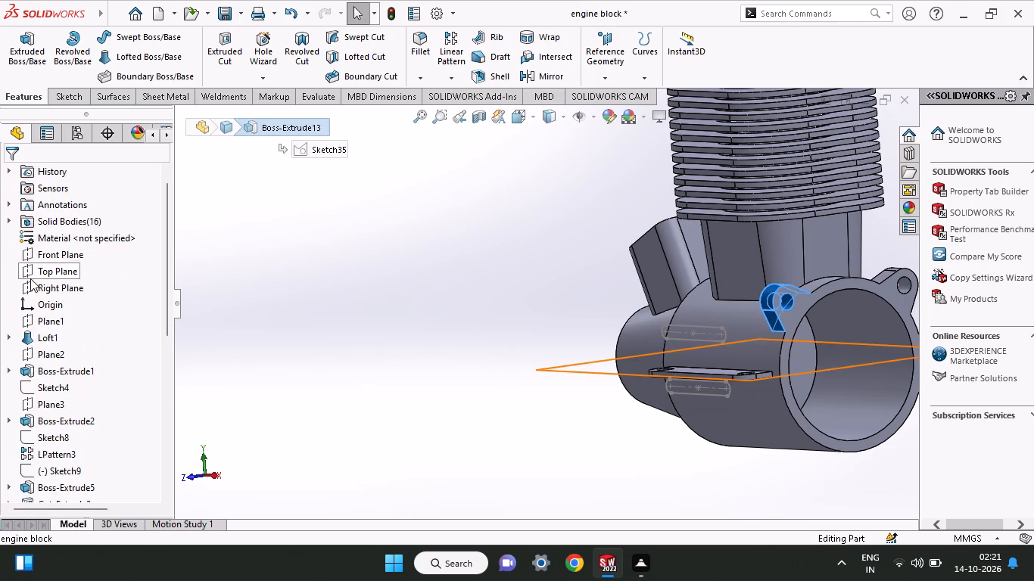
pyautogui.click(197, 335)
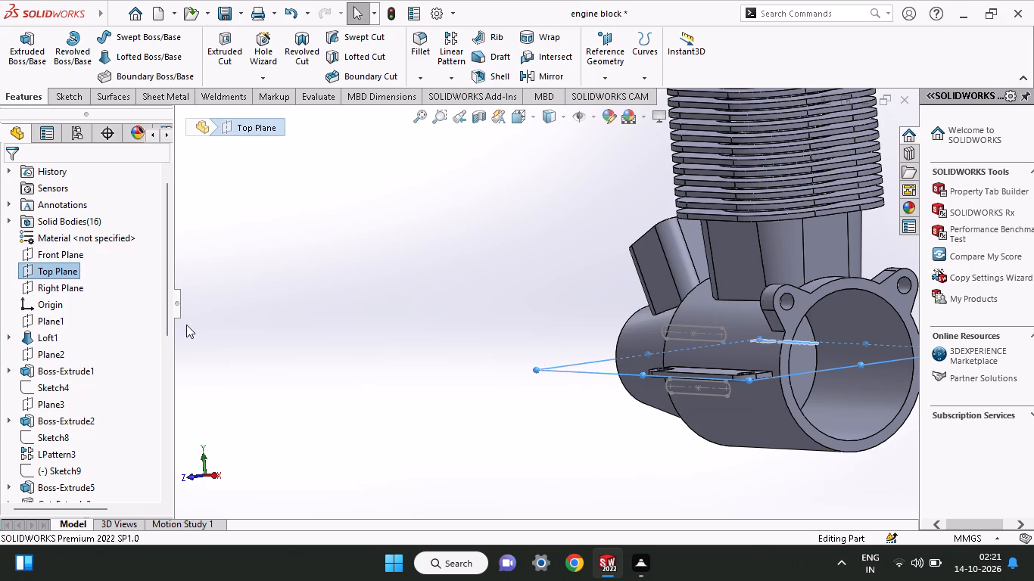
pyautogui.moveTo(169, 314); pyautogui.dragTo(151, 521)
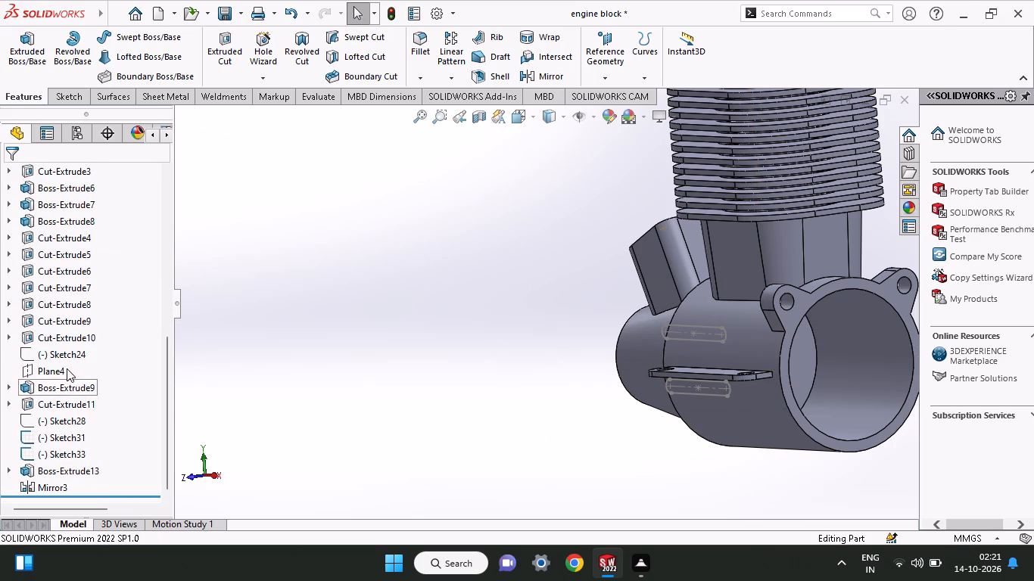
pyautogui.click(78, 465)
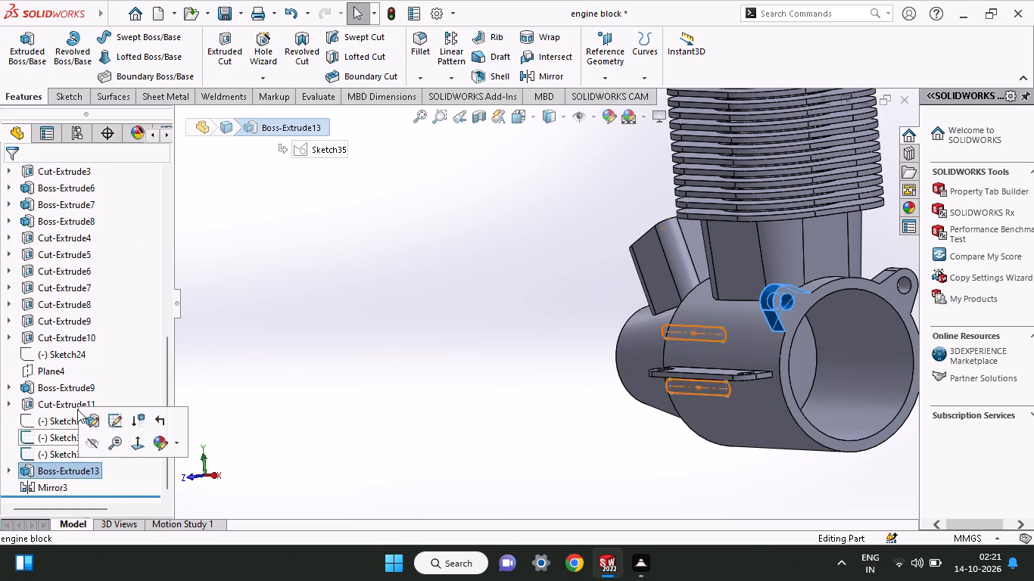
pyautogui.click(535, 82)
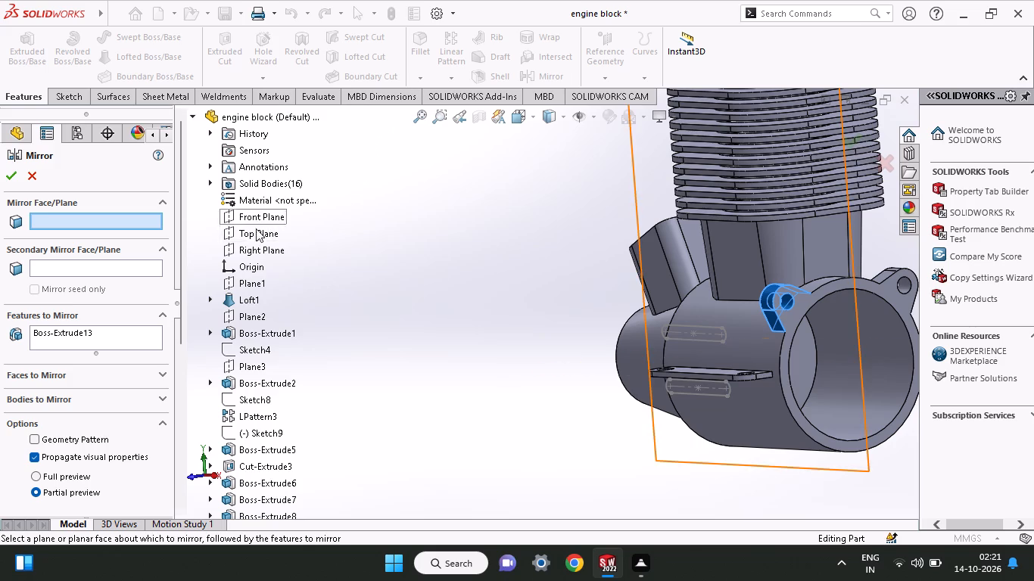
pyautogui.click(256, 235)
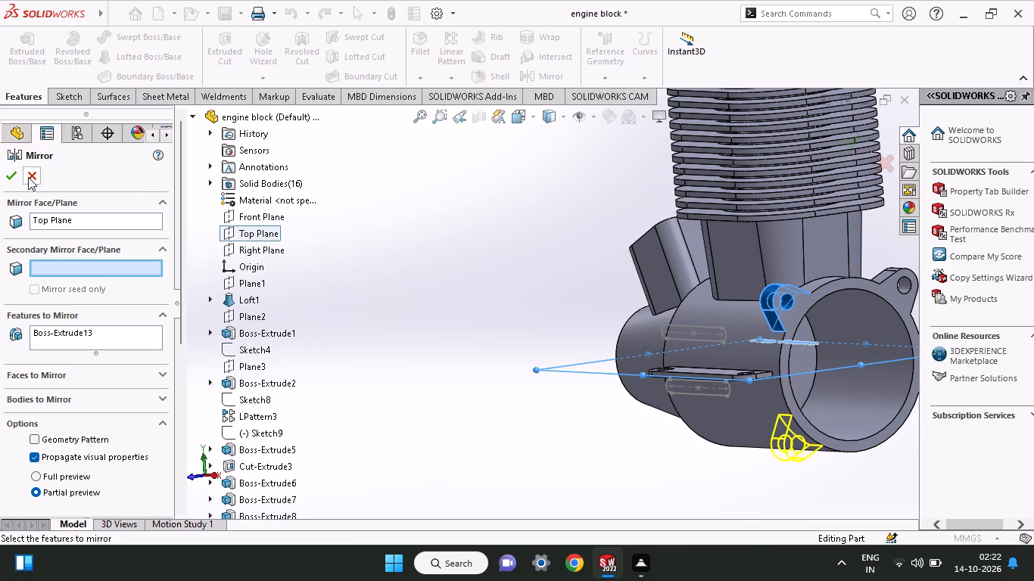
pyautogui.click(8, 179)
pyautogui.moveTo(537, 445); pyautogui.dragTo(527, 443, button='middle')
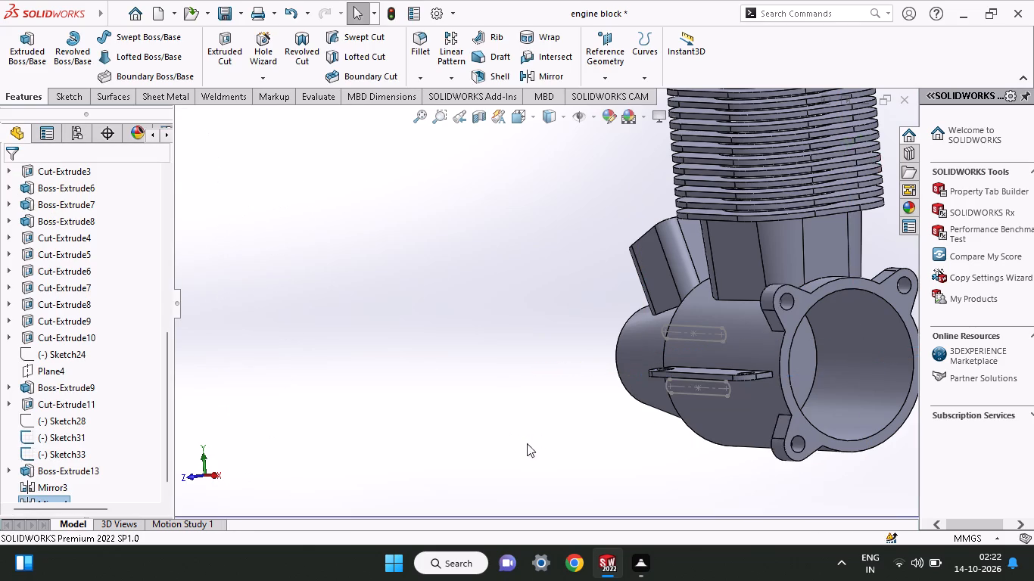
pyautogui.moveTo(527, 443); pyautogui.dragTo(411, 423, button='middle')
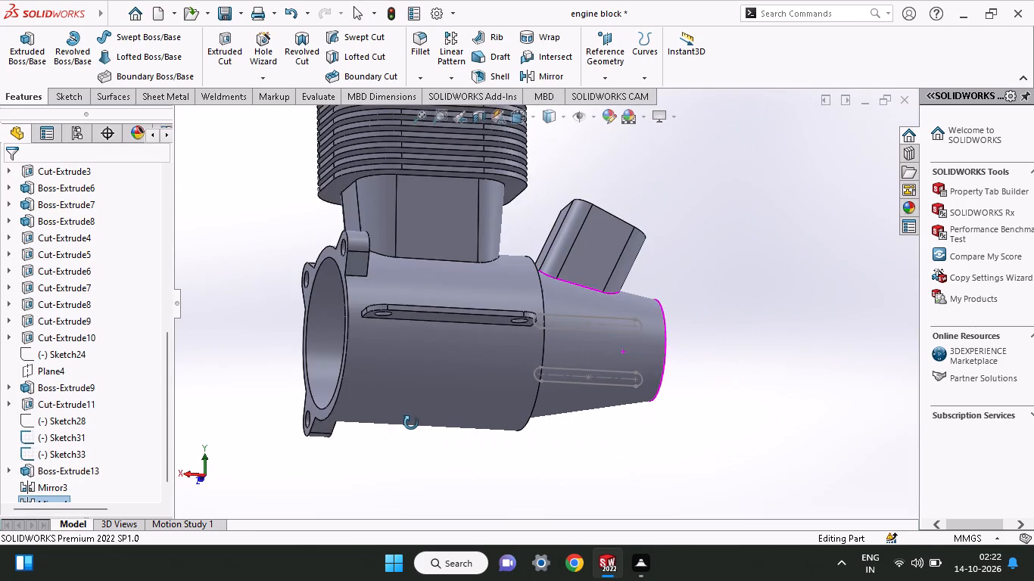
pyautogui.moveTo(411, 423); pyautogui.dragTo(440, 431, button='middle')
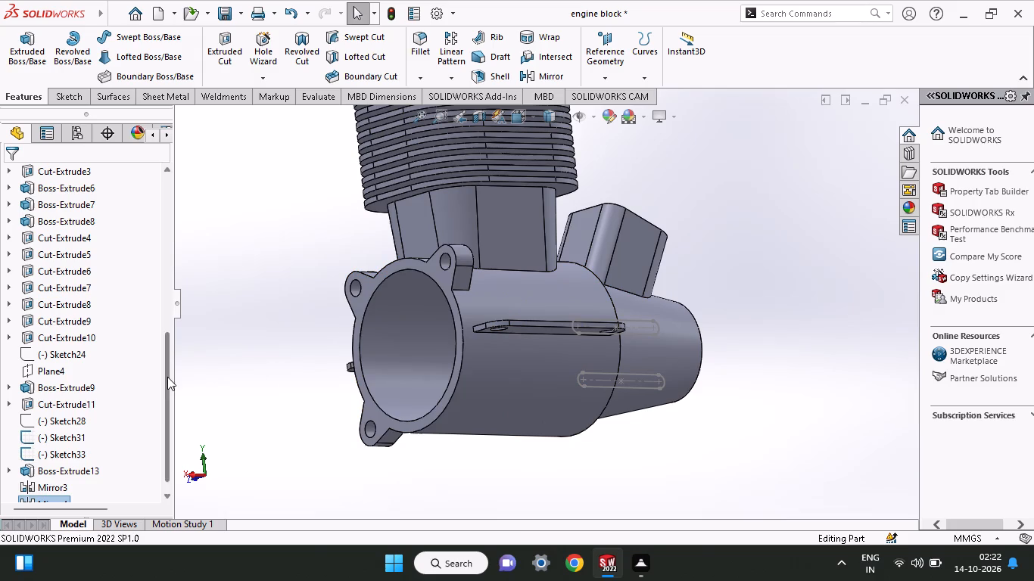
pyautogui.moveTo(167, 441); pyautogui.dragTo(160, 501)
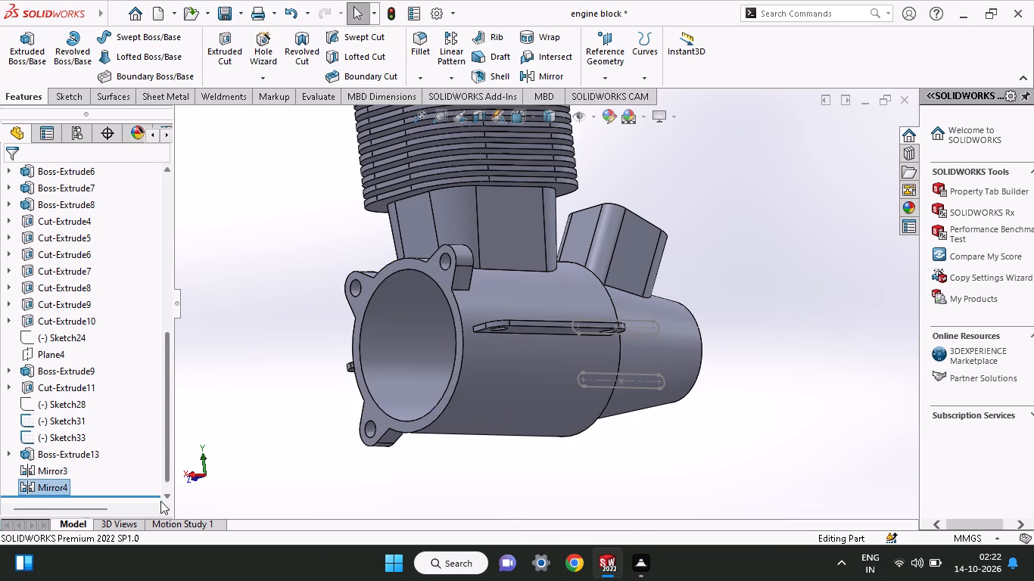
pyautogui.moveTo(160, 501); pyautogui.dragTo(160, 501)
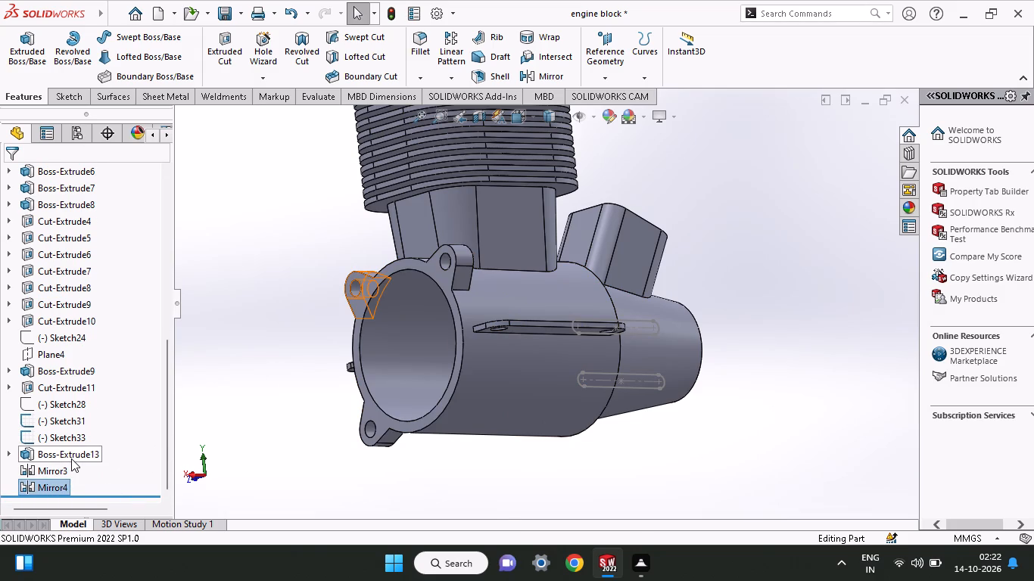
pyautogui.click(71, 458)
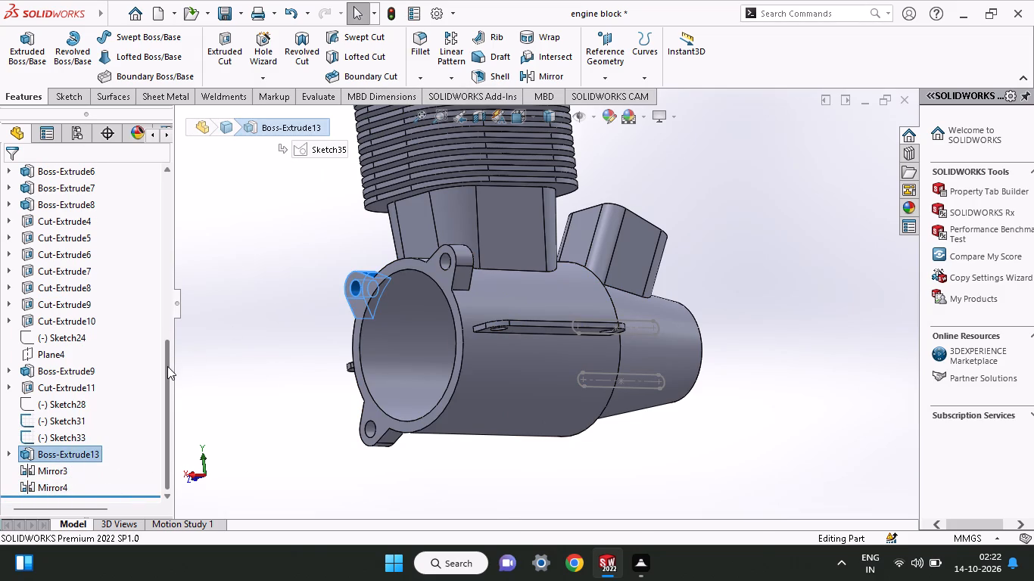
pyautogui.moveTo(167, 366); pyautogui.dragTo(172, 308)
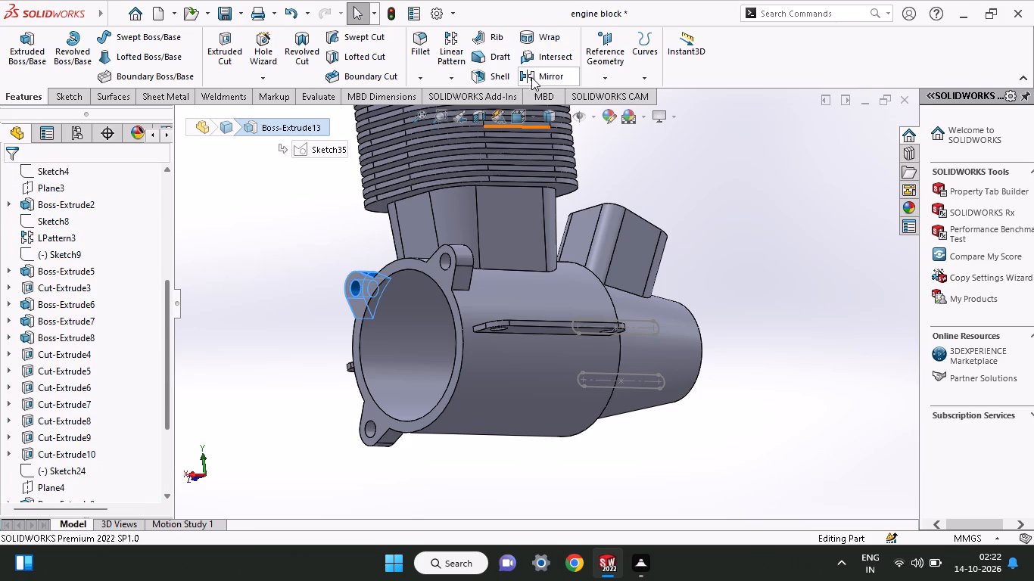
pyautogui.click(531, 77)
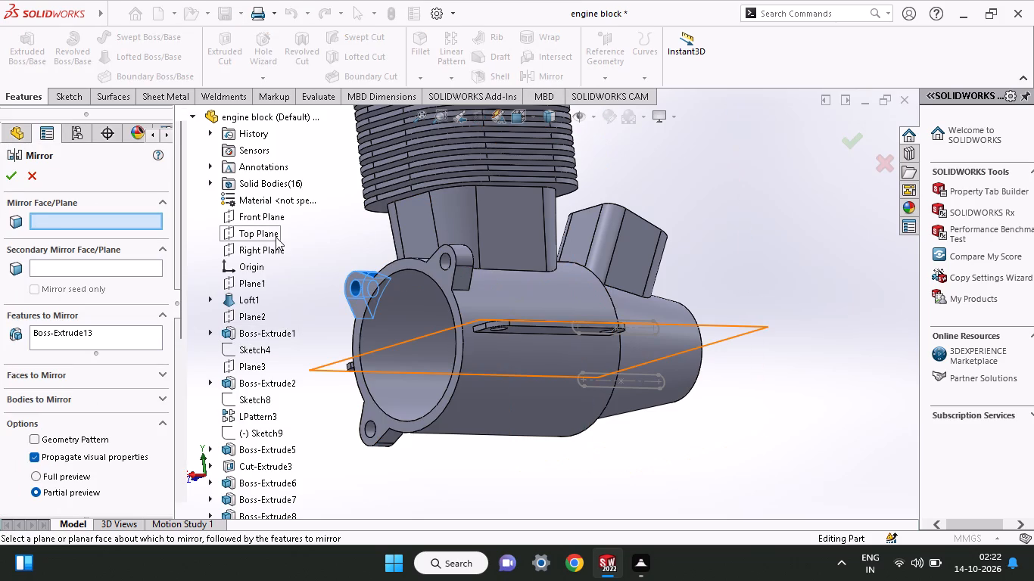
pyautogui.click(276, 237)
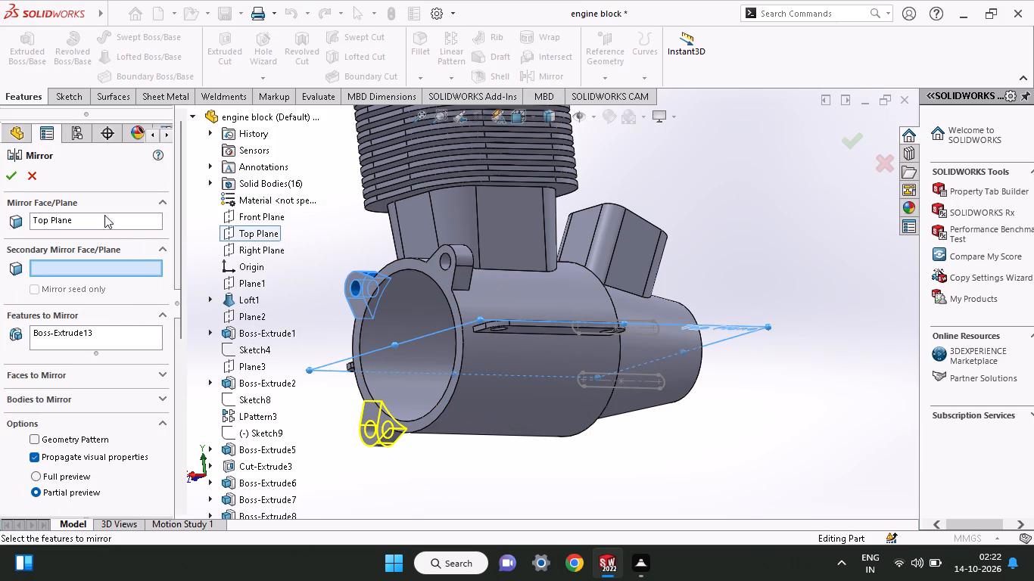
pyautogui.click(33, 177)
# Mirror the lug's Front Plane mirror feature (Mirror3) about the Top Plane to add the remaining lower lug on the crankcase rim.
pyautogui.scroll(1, 66, 281)
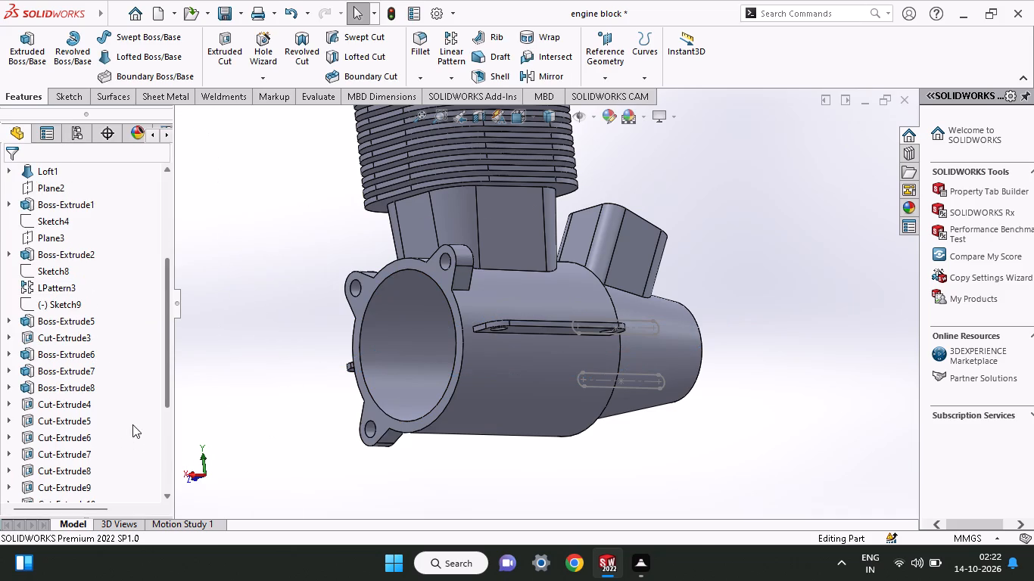
pyautogui.moveTo(169, 352); pyautogui.dragTo(170, 501)
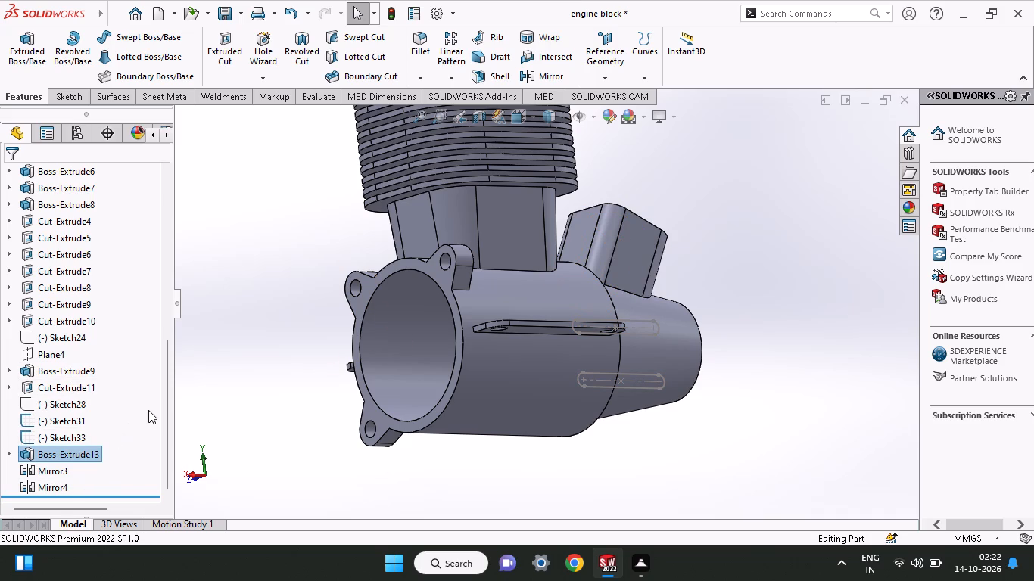
pyautogui.click(60, 471)
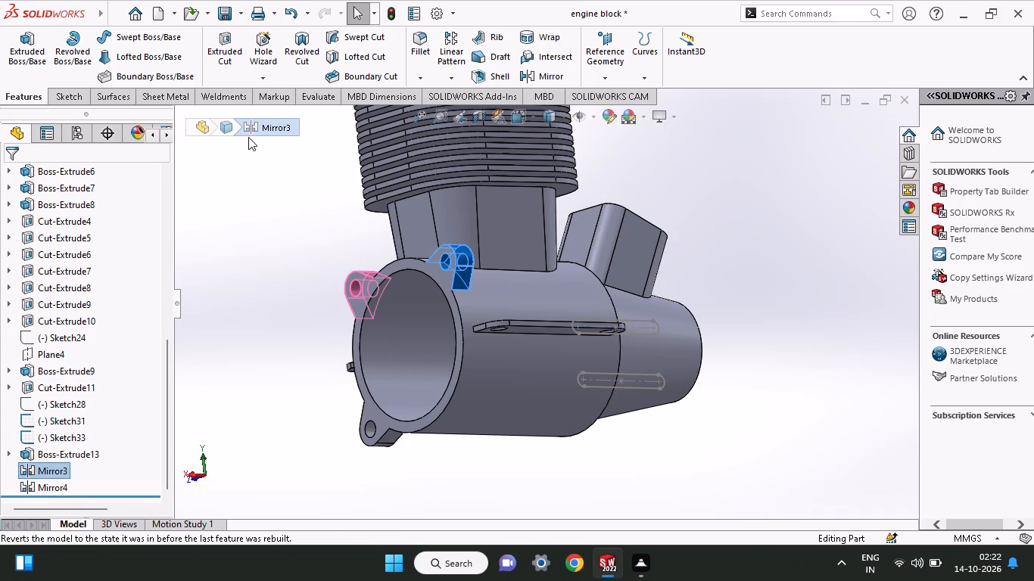
pyautogui.moveTo(160, 394); pyautogui.dragTo(165, 258)
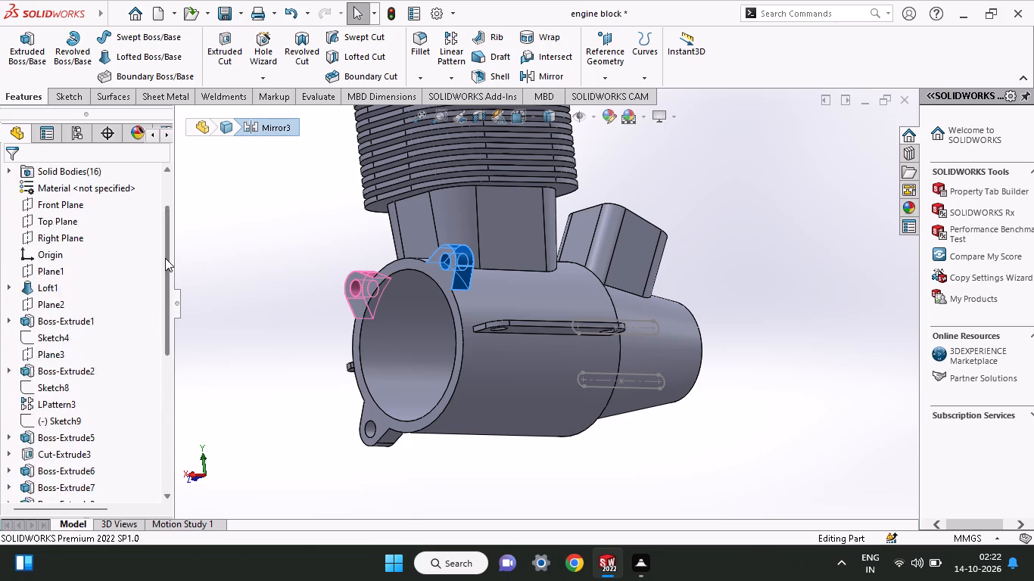
pyautogui.moveTo(165, 258); pyautogui.dragTo(169, 192)
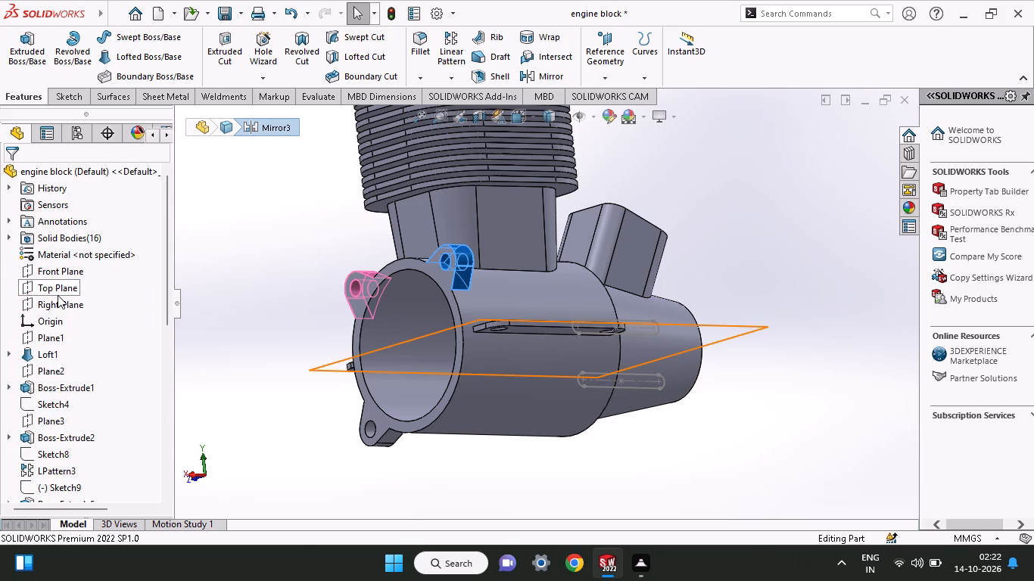
pyautogui.click(58, 293)
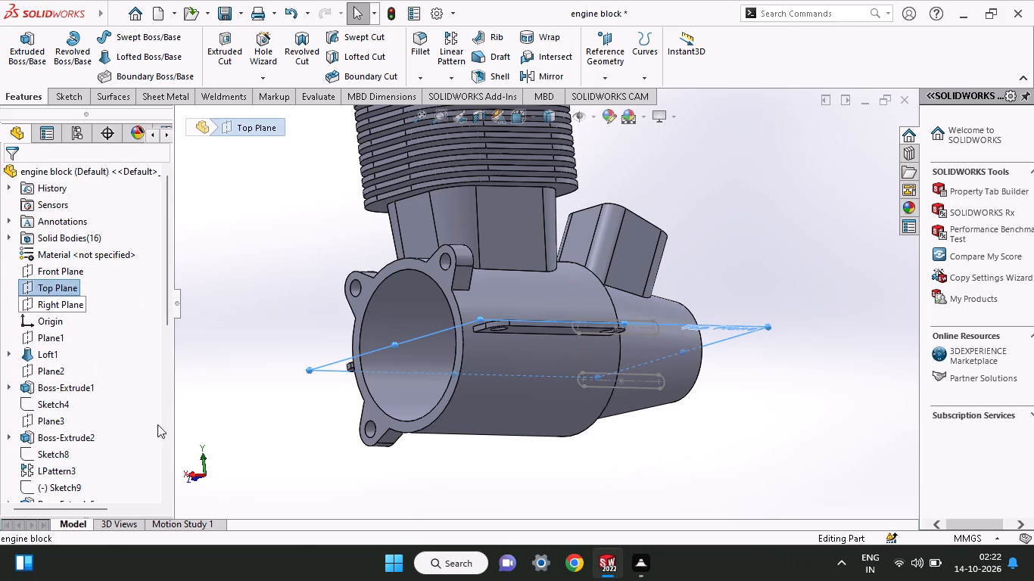
pyautogui.moveTo(171, 306); pyautogui.dragTo(171, 526)
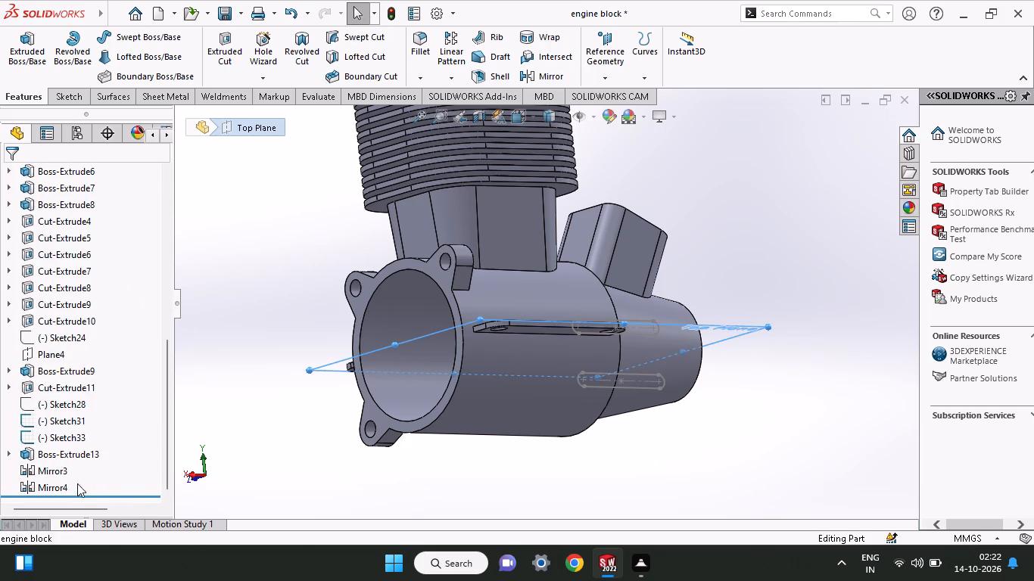
pyautogui.click(67, 487)
pyautogui.click(43, 473)
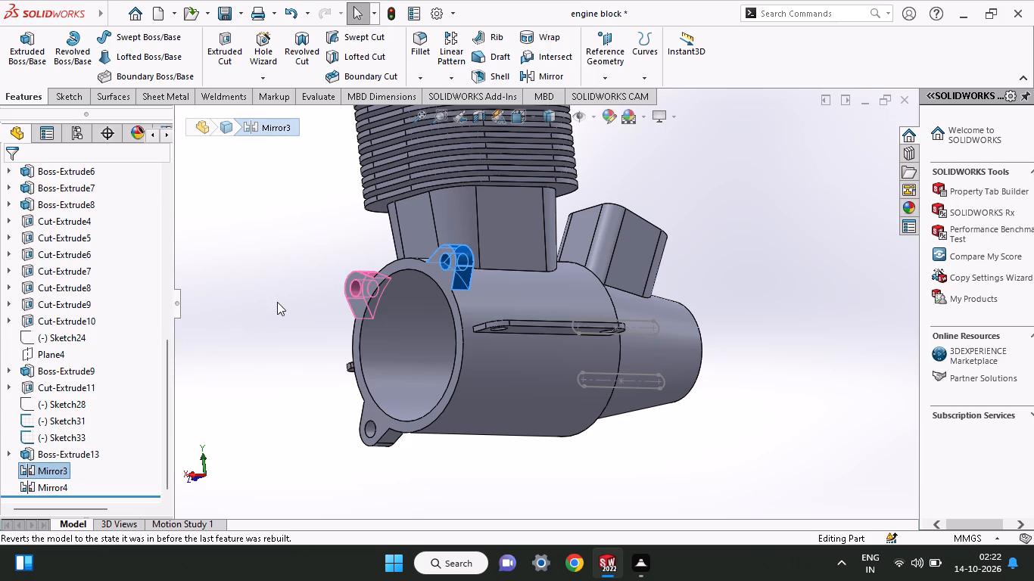
pyautogui.click(531, 78)
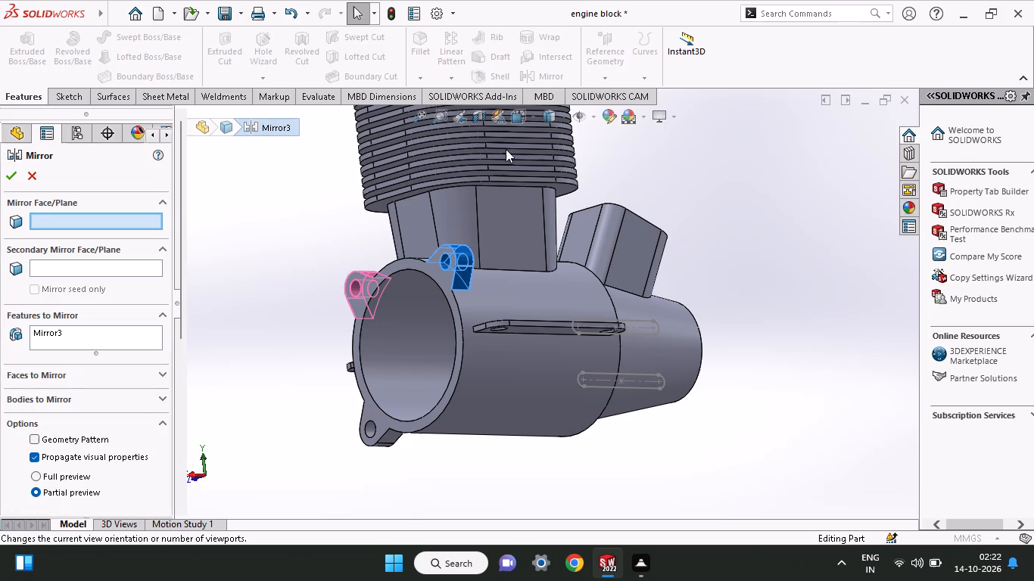
pyautogui.click(237, 231)
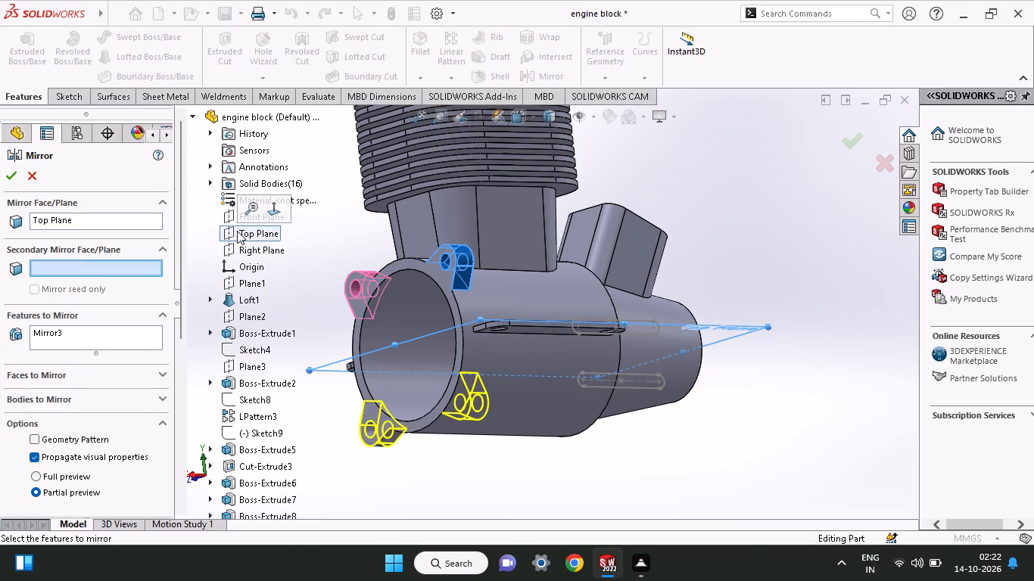
pyautogui.click(4, 175)
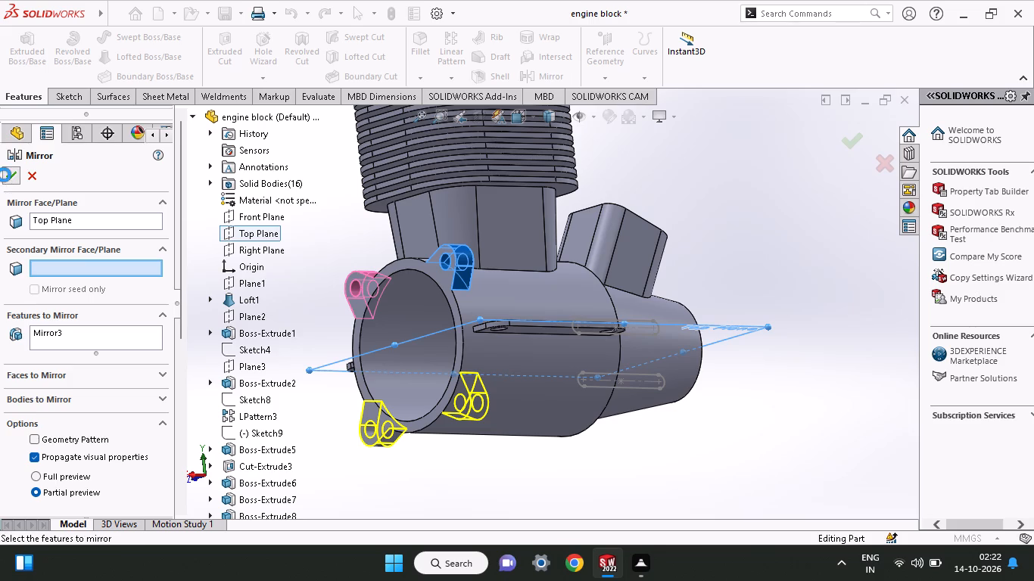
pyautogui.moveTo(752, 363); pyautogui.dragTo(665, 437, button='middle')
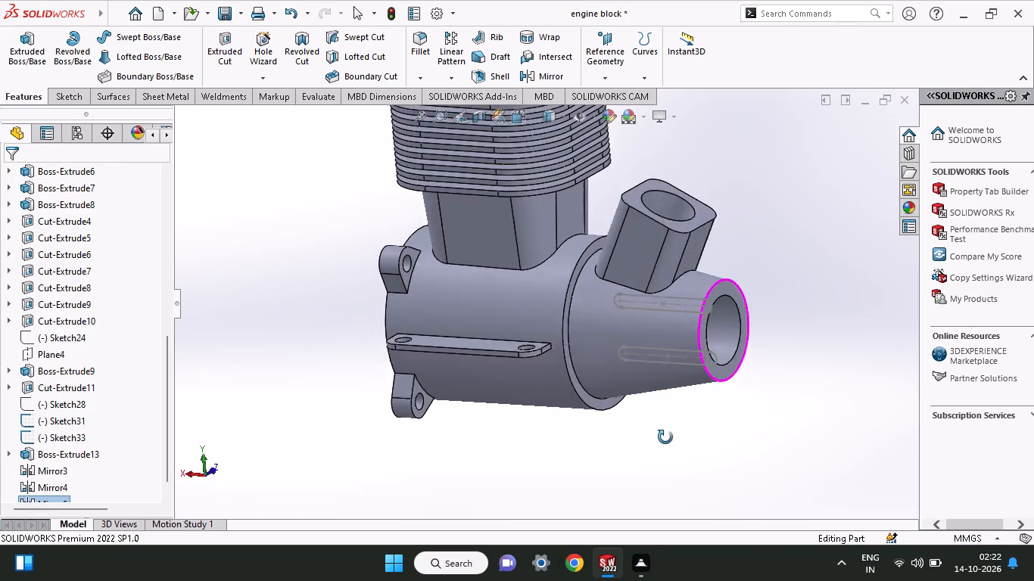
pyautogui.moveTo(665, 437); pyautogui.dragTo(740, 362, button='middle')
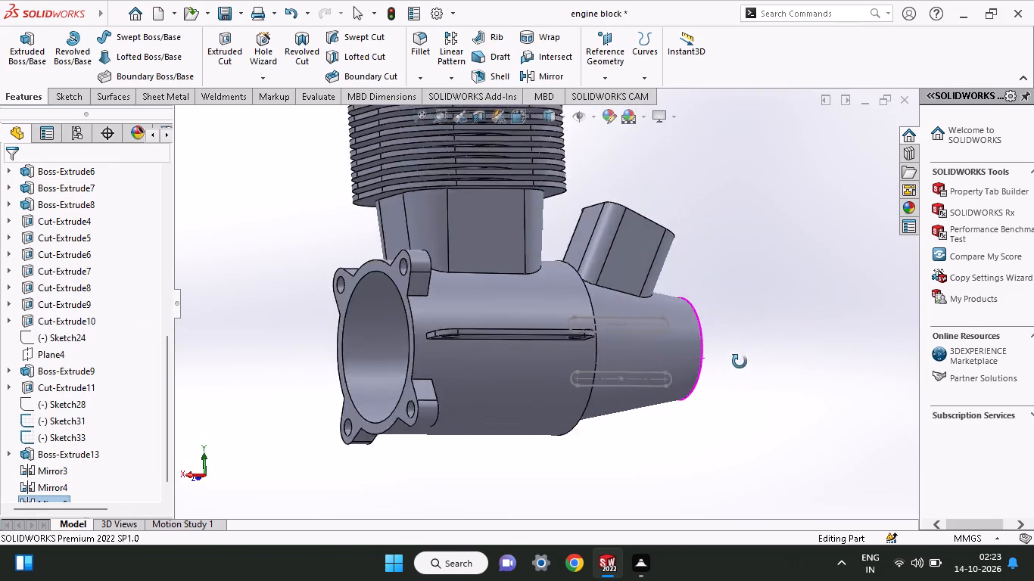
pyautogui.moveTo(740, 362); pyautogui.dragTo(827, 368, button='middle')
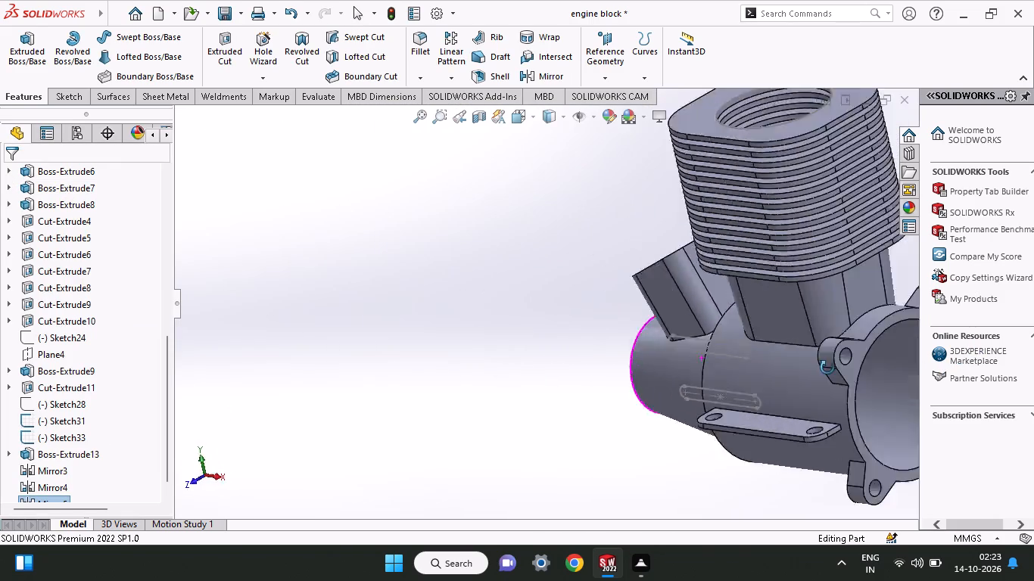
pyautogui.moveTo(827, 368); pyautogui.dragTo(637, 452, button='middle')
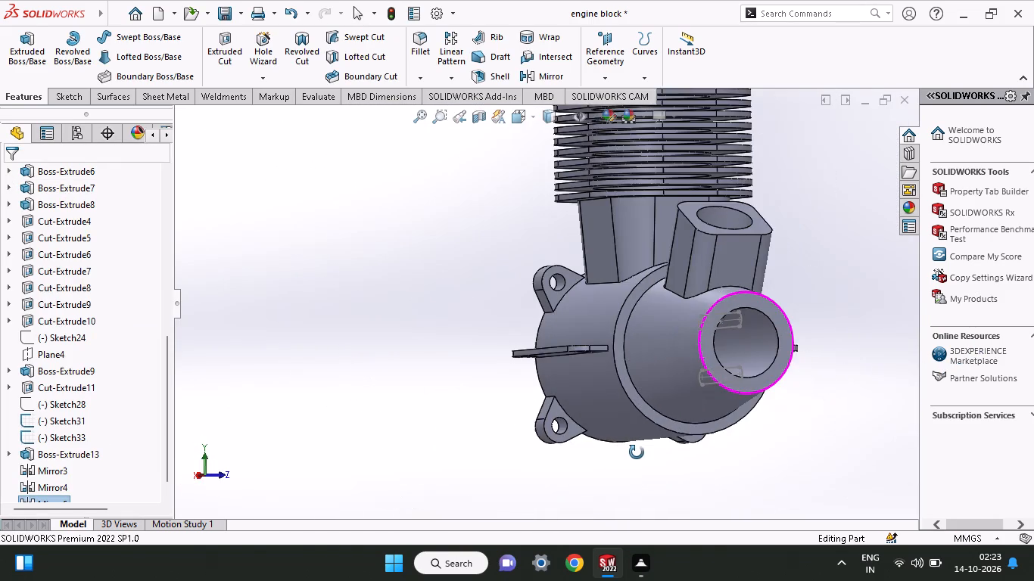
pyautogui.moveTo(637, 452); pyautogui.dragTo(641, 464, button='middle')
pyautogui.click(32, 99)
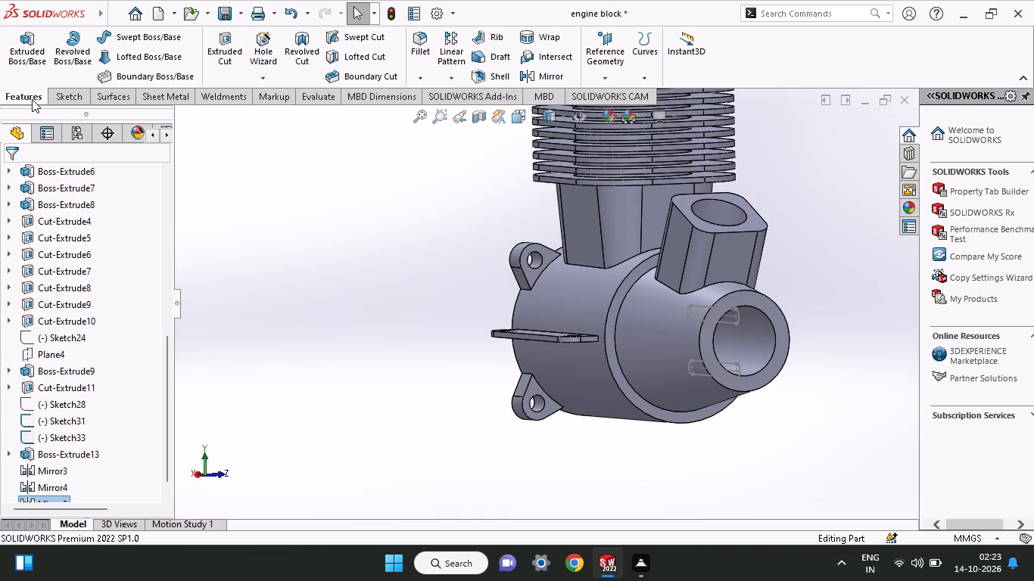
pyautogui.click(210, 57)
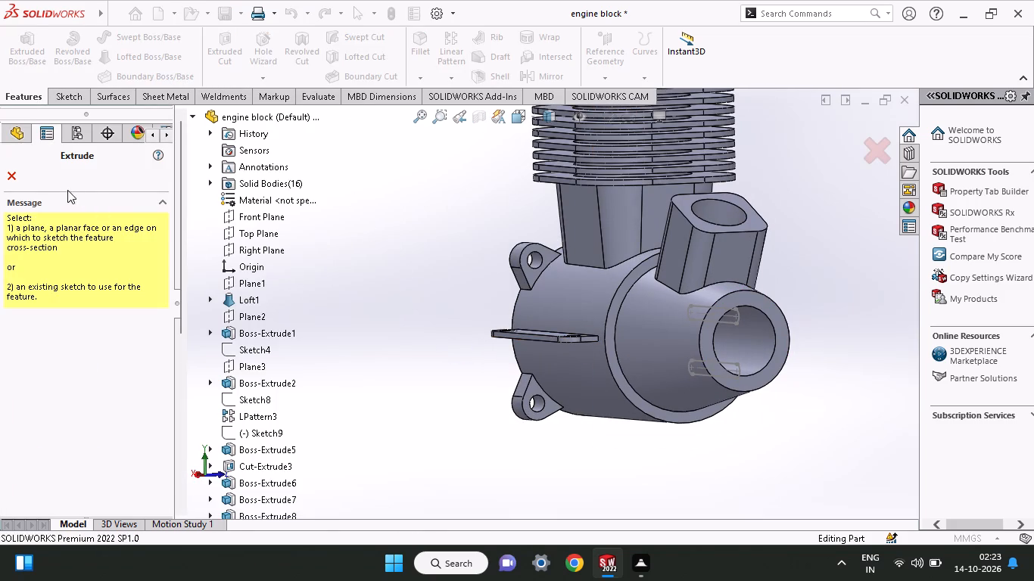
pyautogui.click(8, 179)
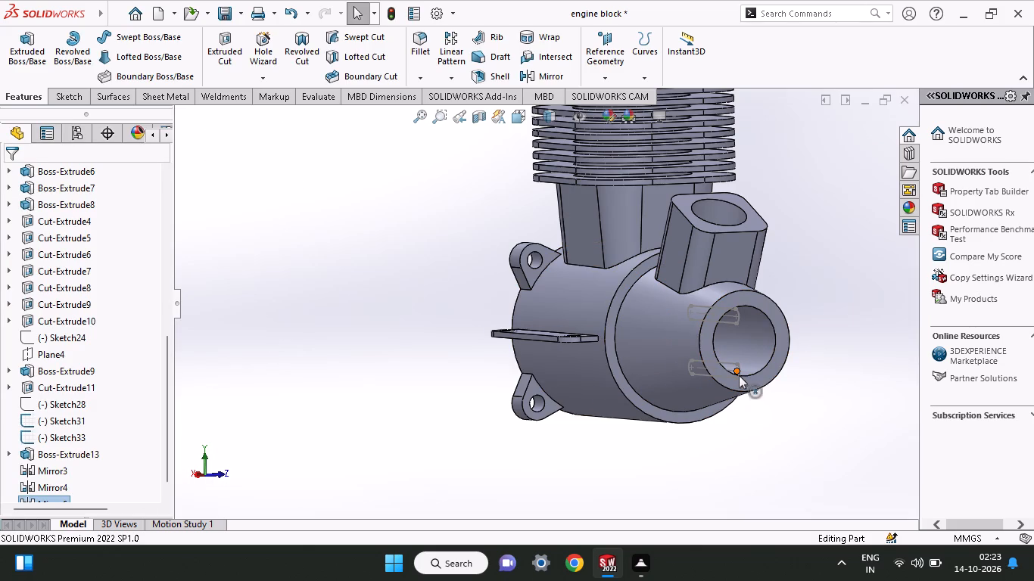
# On the Front Plane, sketch two straight slots over the existing upper and lower slot outlines on the crankcase's tapered nose.
pyautogui.moveTo(724, 422); pyautogui.dragTo(761, 417, button='middle')
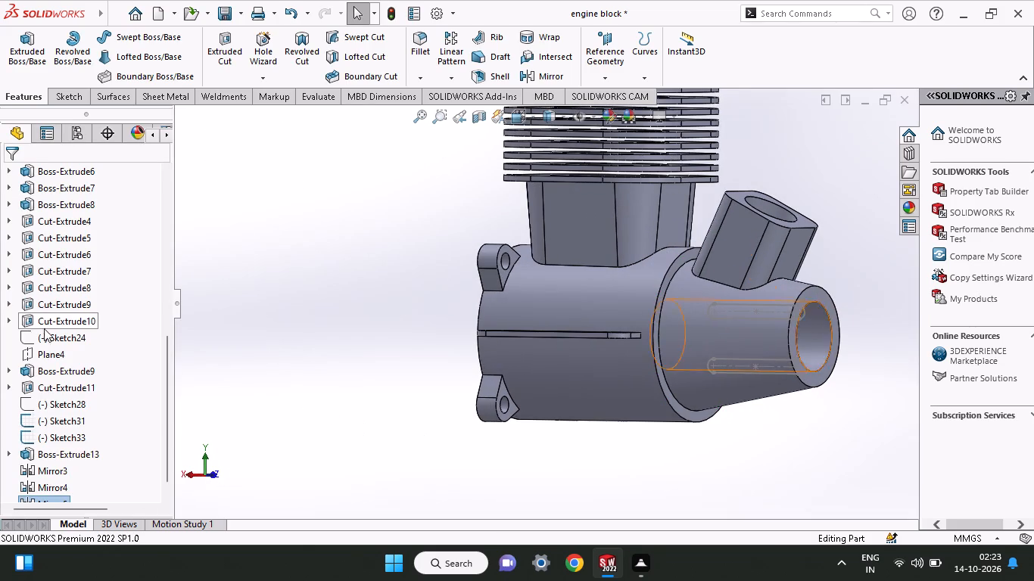
pyautogui.moveTo(167, 387); pyautogui.dragTo(181, 231)
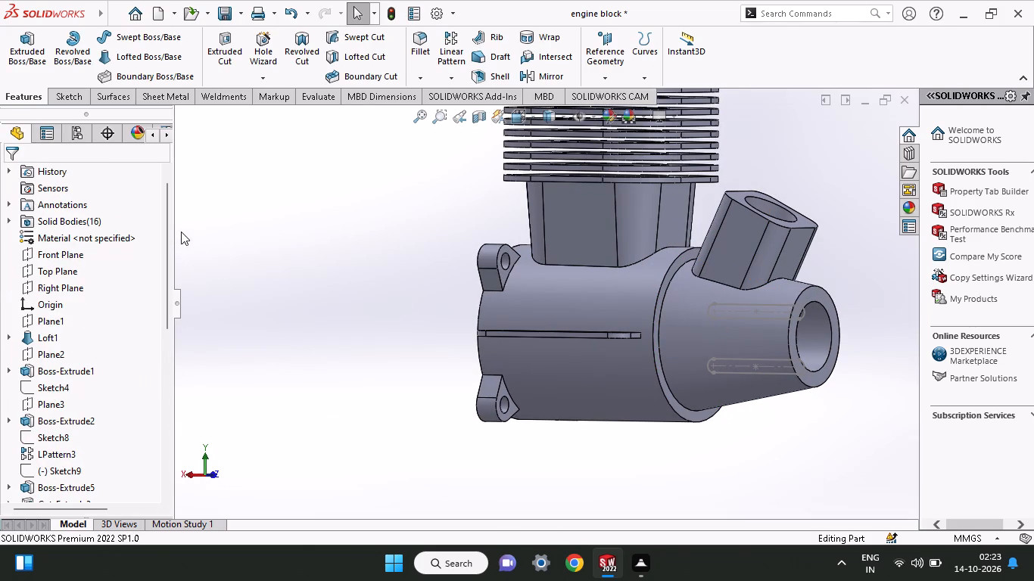
pyautogui.click(54, 259)
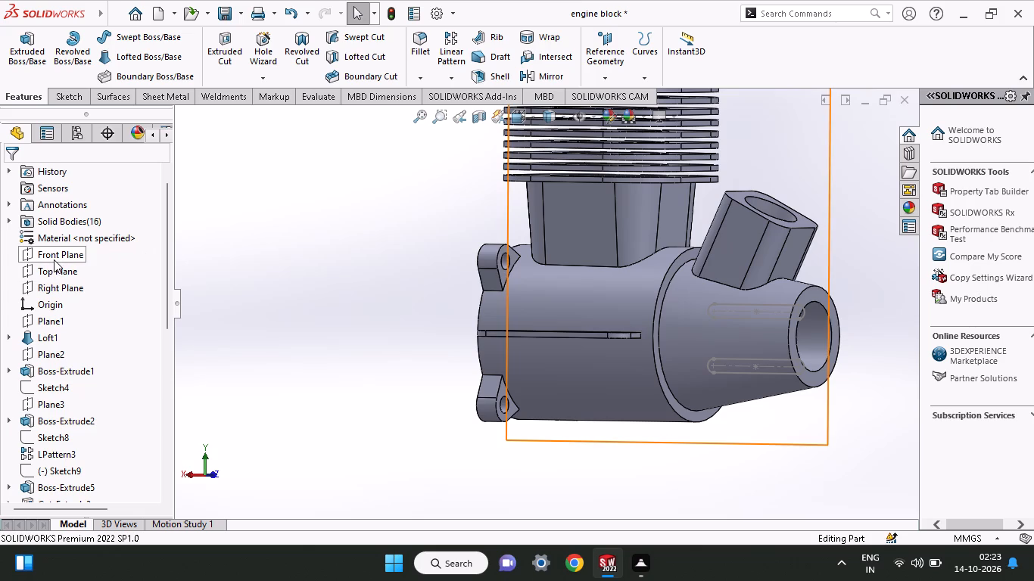
pyautogui.click(61, 247)
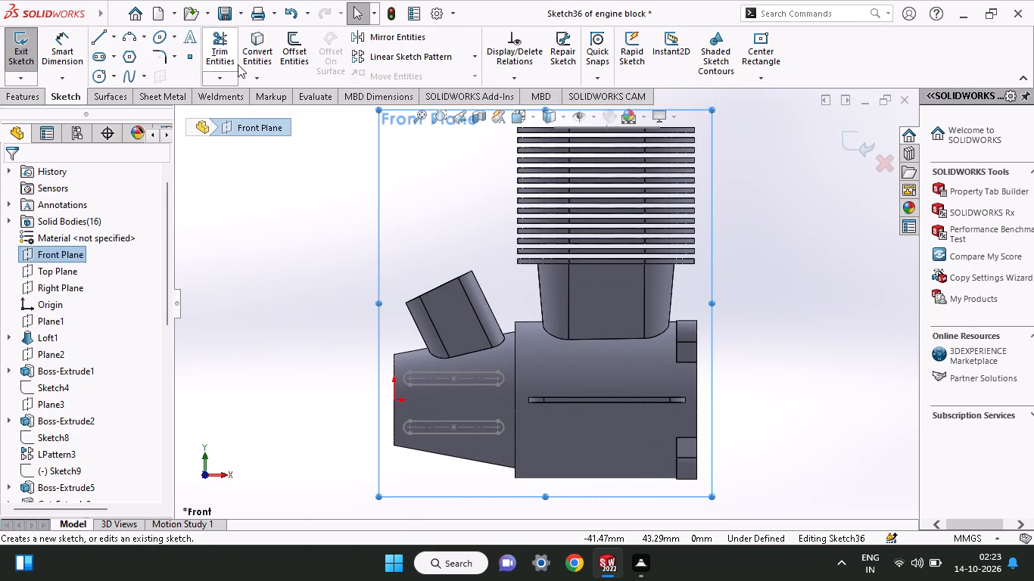
pyautogui.click(104, 63)
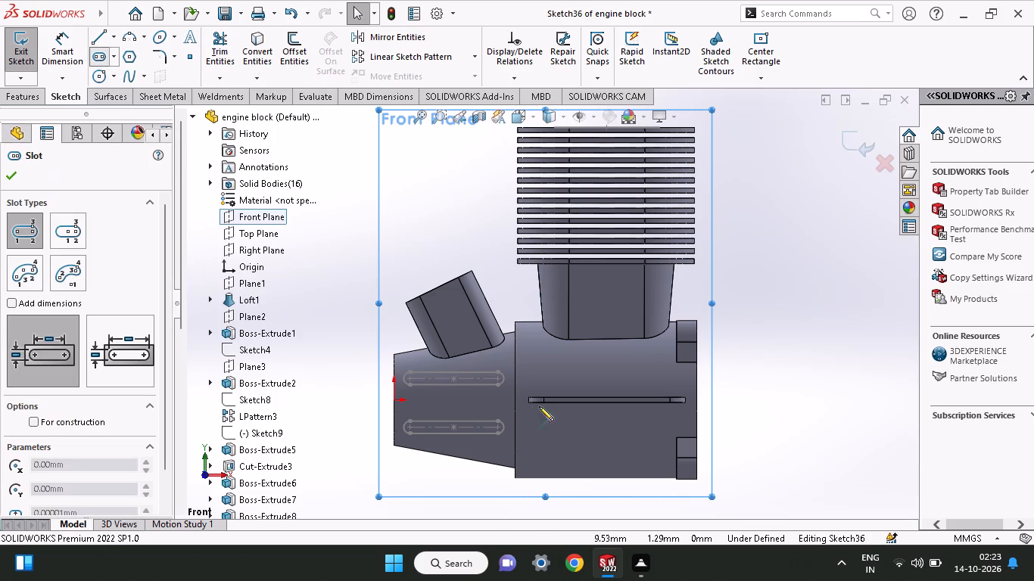
pyautogui.click(408, 377)
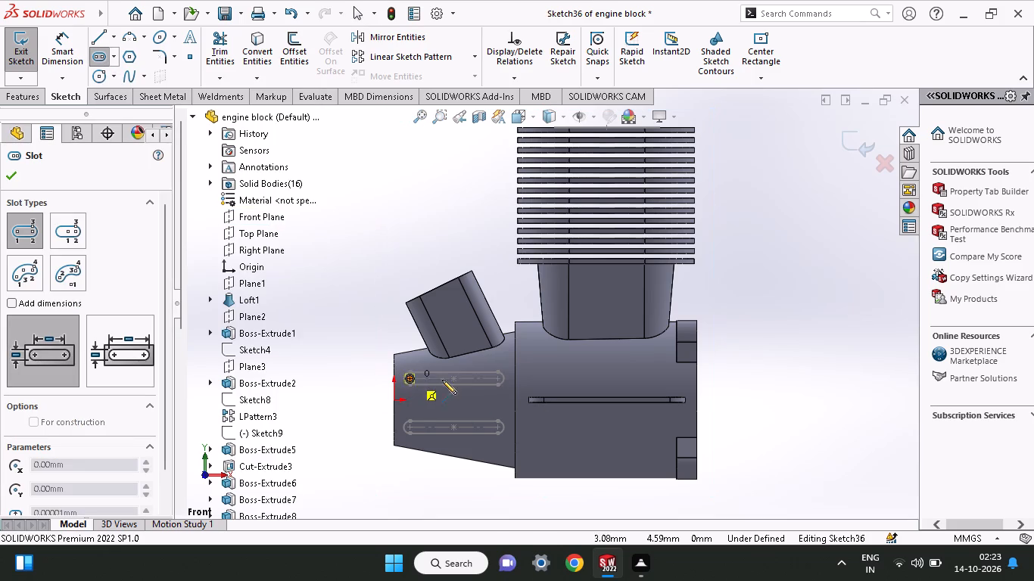
pyautogui.click(496, 377)
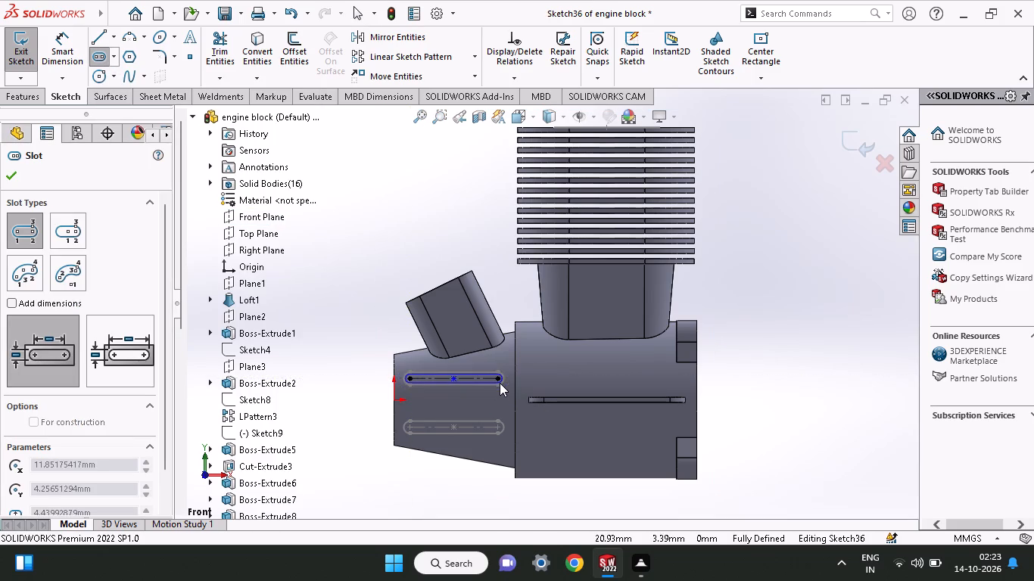
pyautogui.click(500, 383)
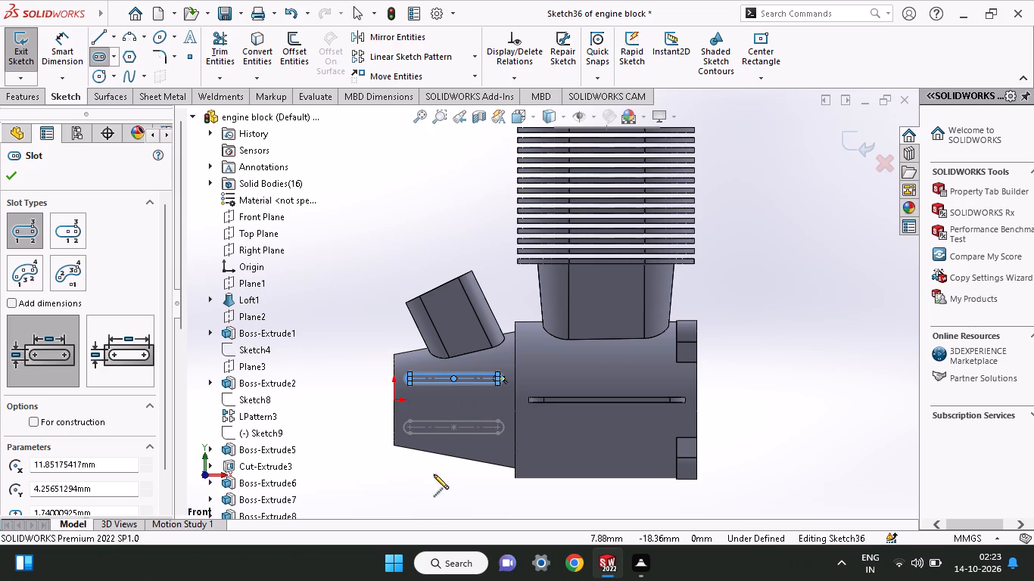
pyautogui.click(410, 429)
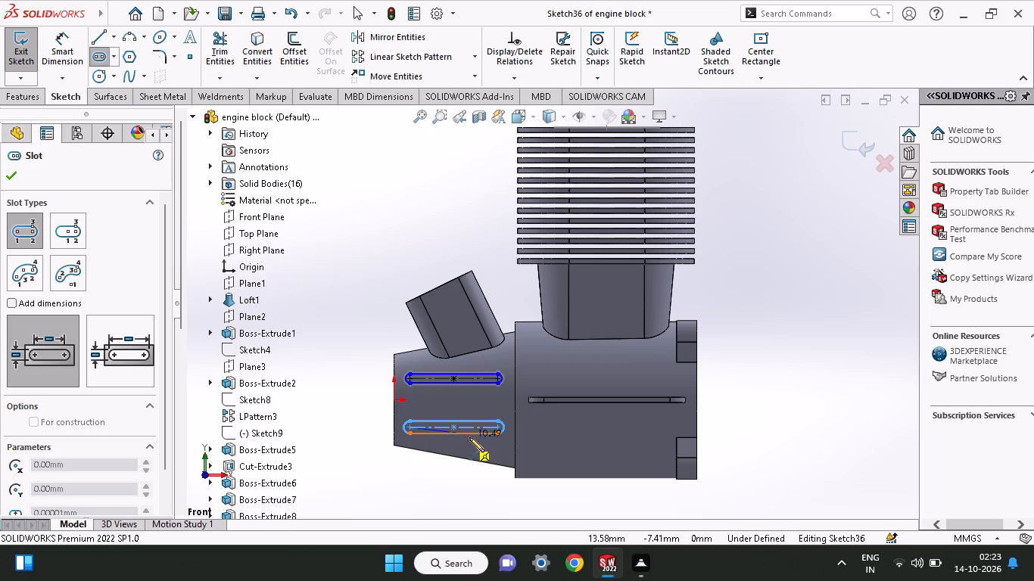
pyautogui.click(498, 424)
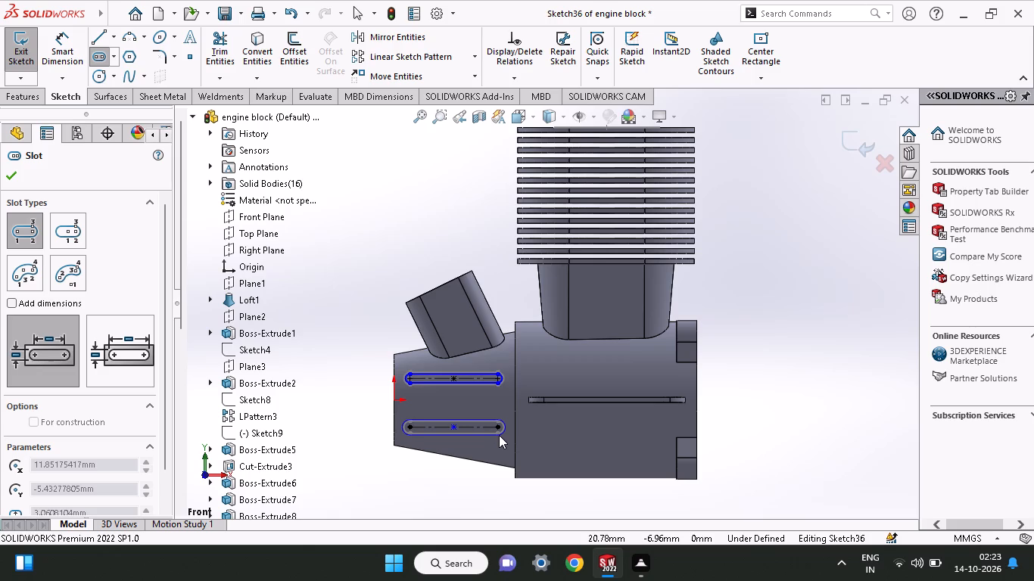
pyautogui.click(498, 432)
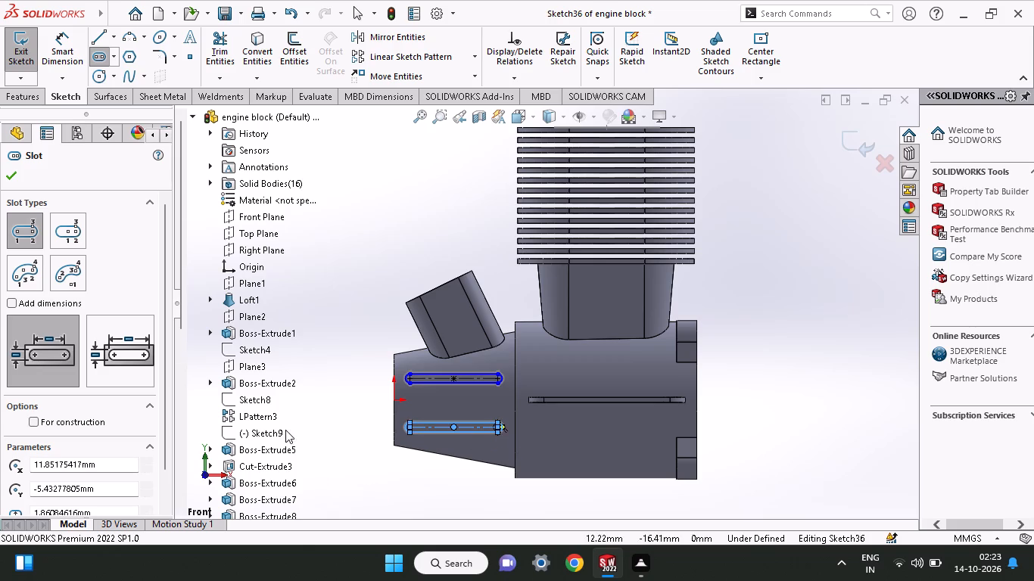
# Extrude-cut both slots through the tapered nose, blind 30 mm in the first direction and 29 mm in the second.
pyautogui.moveTo(319, 333); pyautogui.dragTo(363, 372, button='middle')
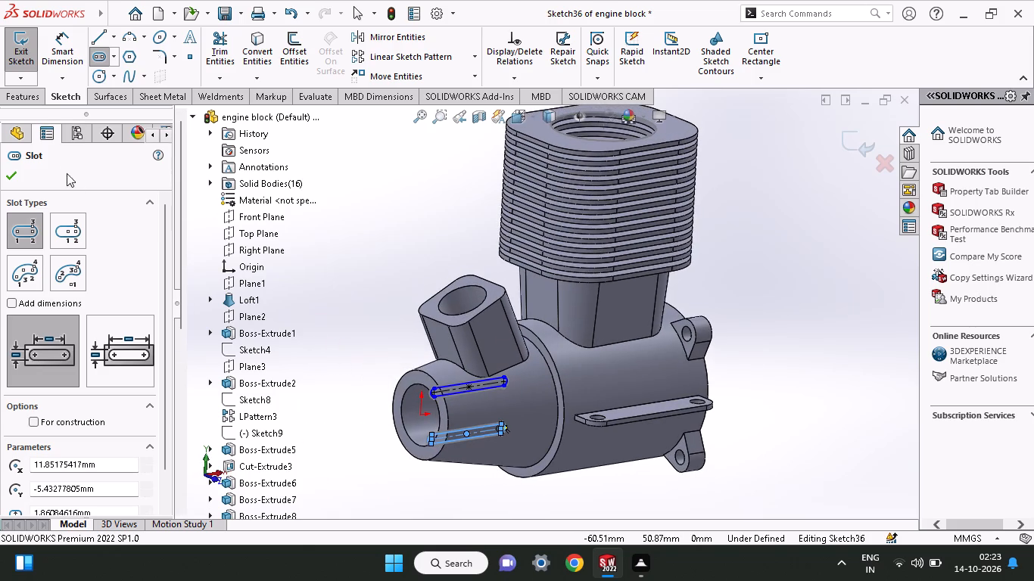
pyautogui.click(32, 99)
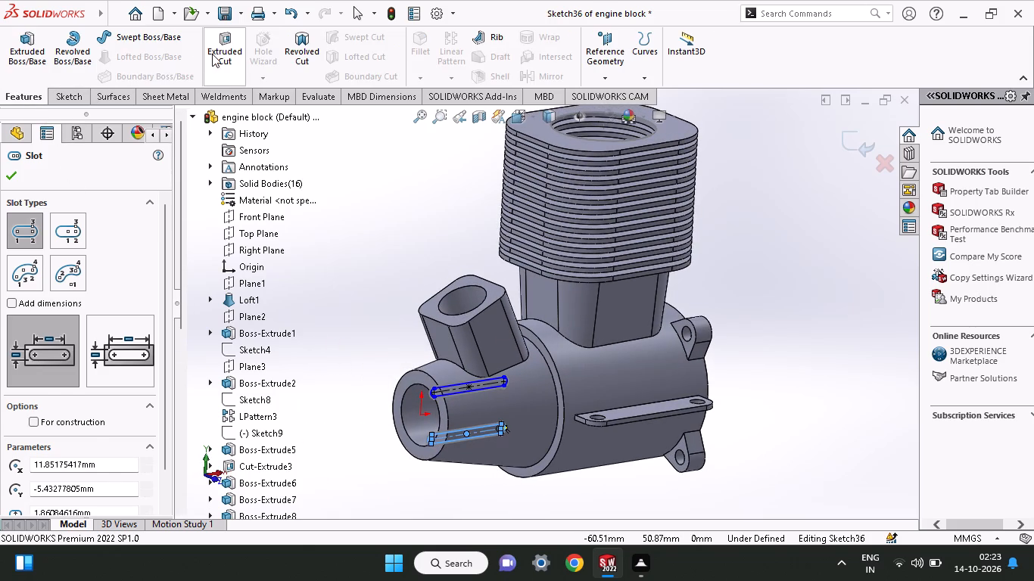
pyautogui.click(212, 54)
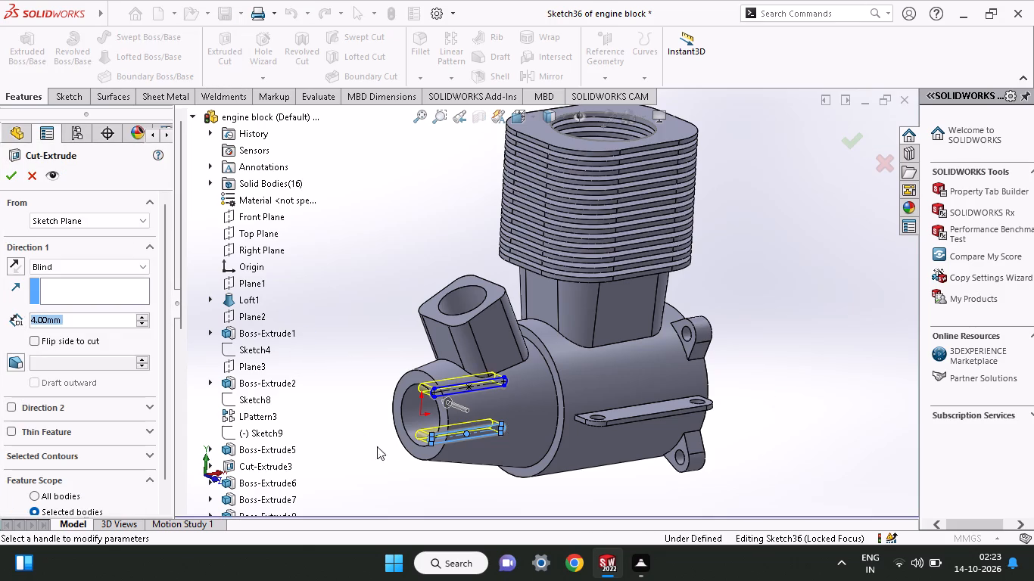
pyautogui.moveTo(443, 405); pyautogui.dragTo(374, 369)
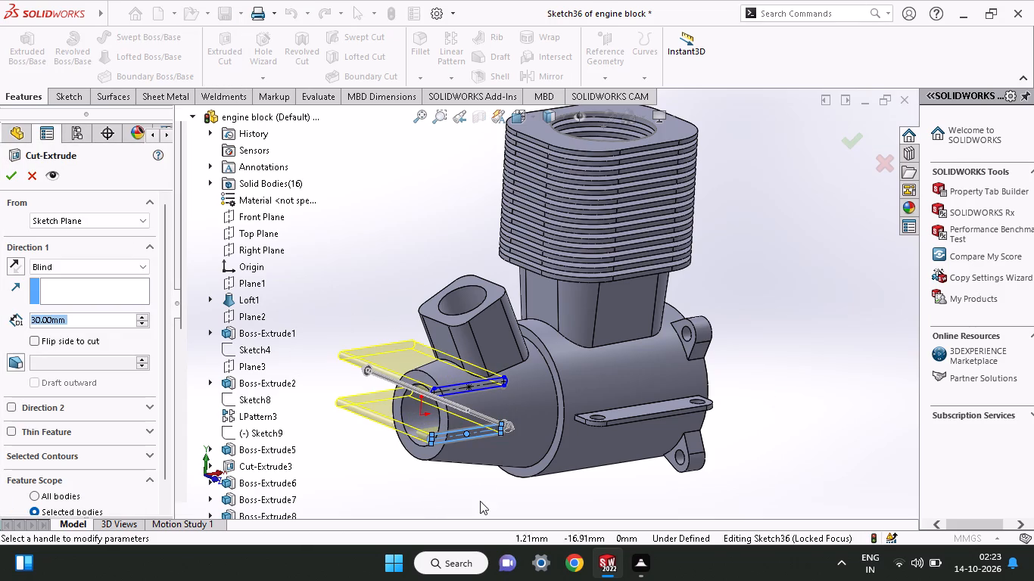
pyautogui.moveTo(512, 430); pyautogui.dragTo(554, 477)
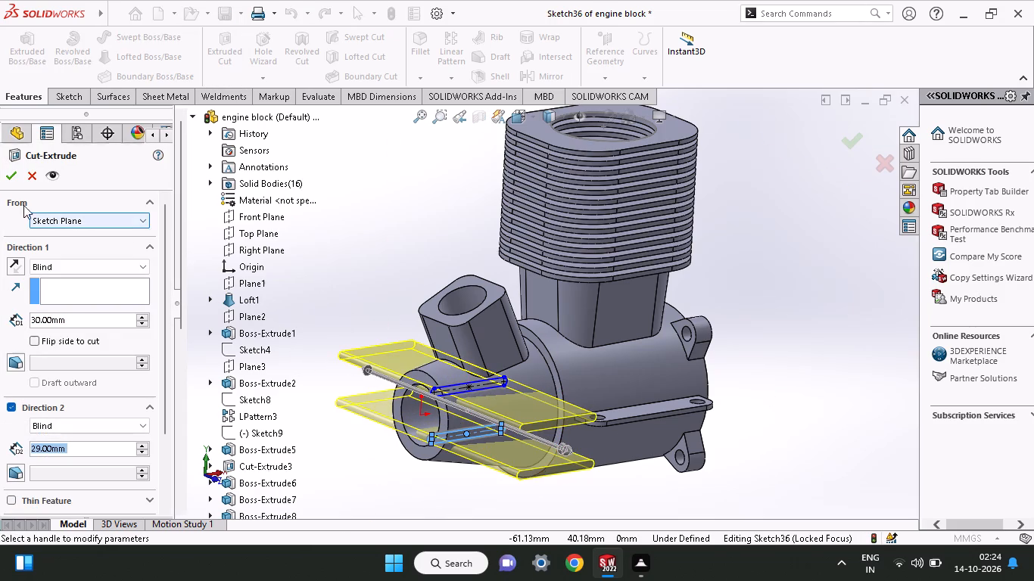
pyautogui.click(13, 173)
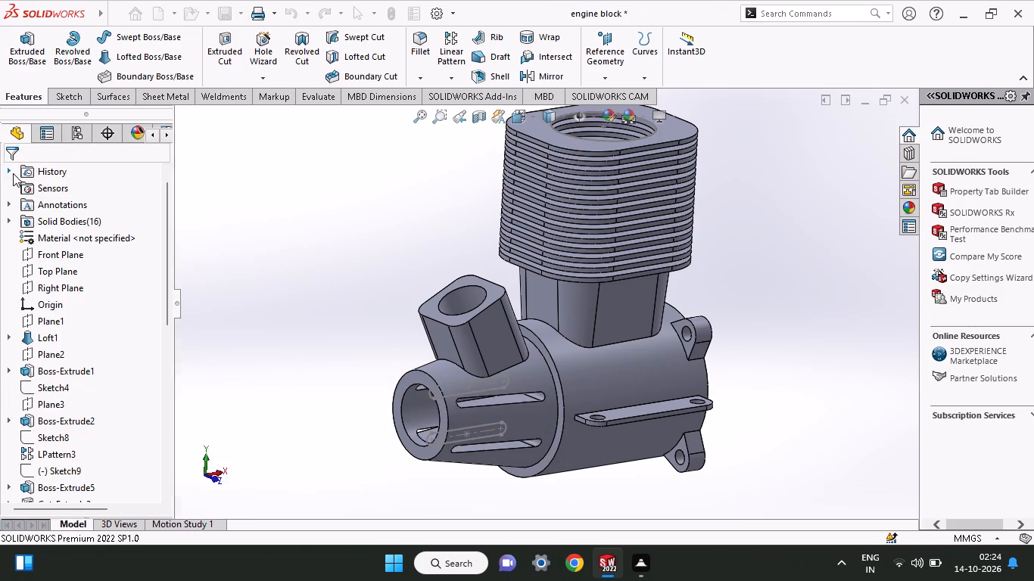
# On the nose's annular end face, sketch two circles centred on the origin, with radii of about 8 mm and 6.25 mm.
pyautogui.moveTo(322, 351); pyautogui.dragTo(375, 314, button='middle')
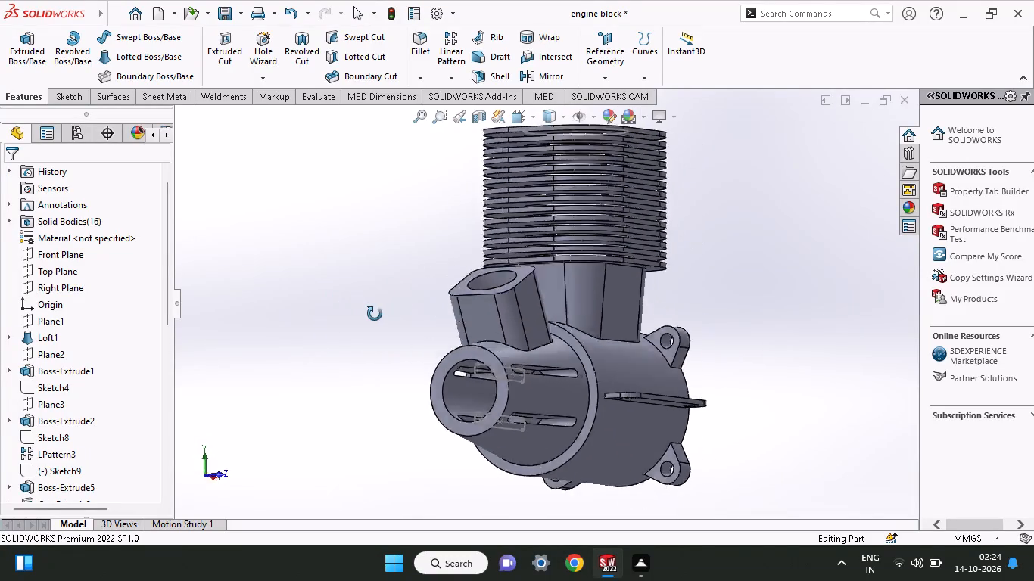
pyautogui.moveTo(375, 314); pyautogui.dragTo(350, 346, button='middle')
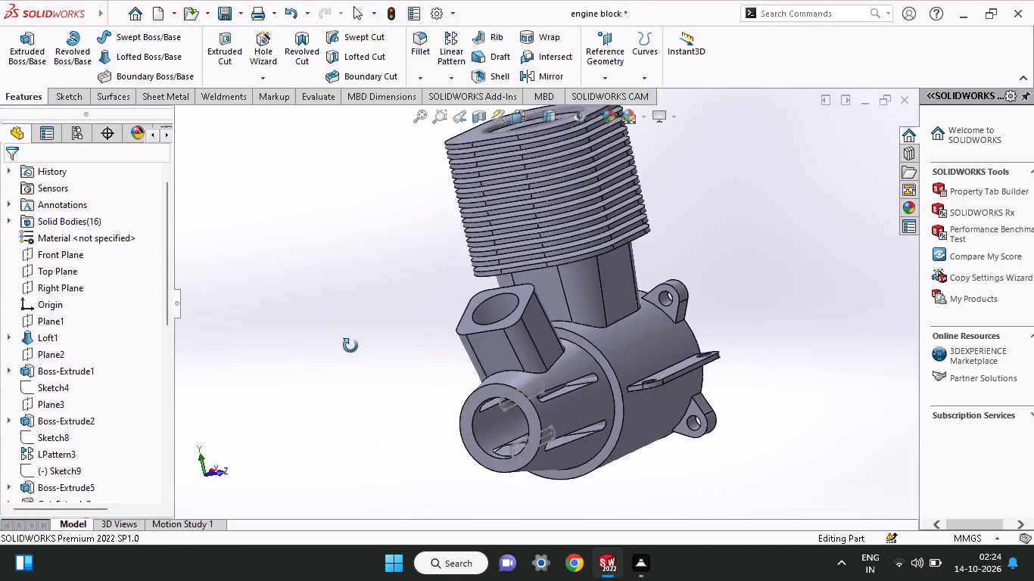
pyautogui.moveTo(350, 346); pyautogui.dragTo(340, 328, button='middle')
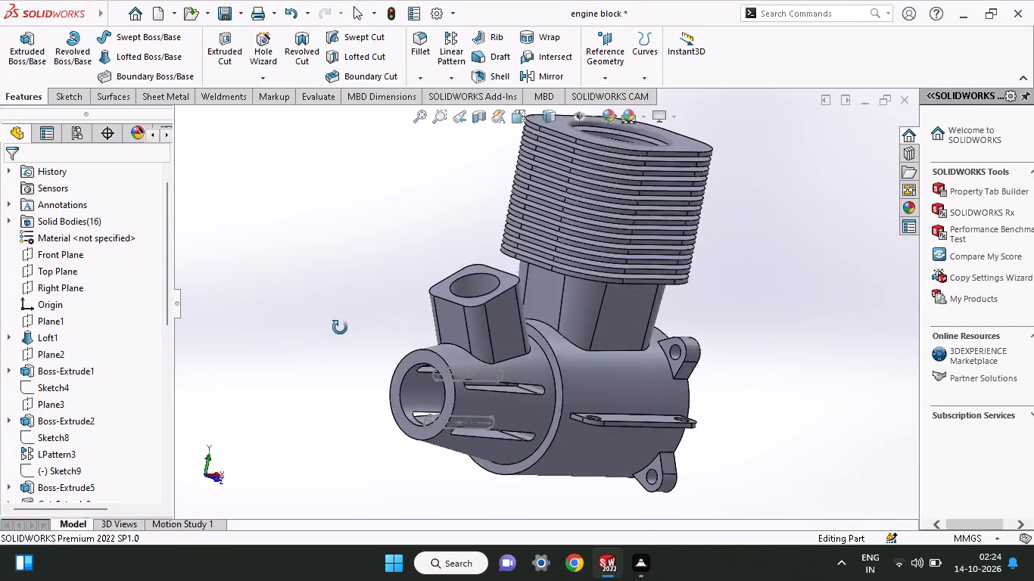
pyautogui.moveTo(340, 328); pyautogui.dragTo(366, 354, button='middle')
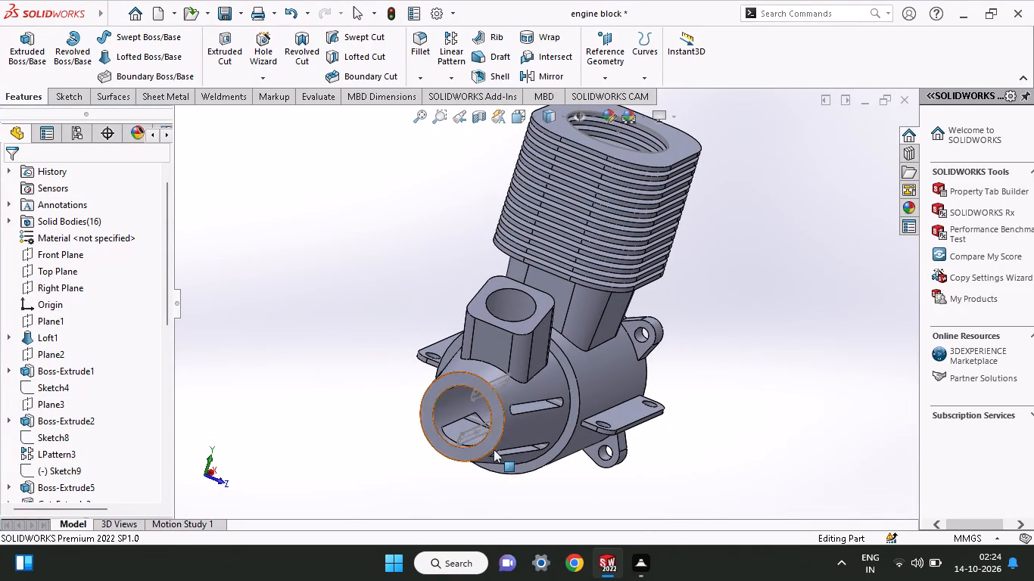
pyautogui.click(432, 437)
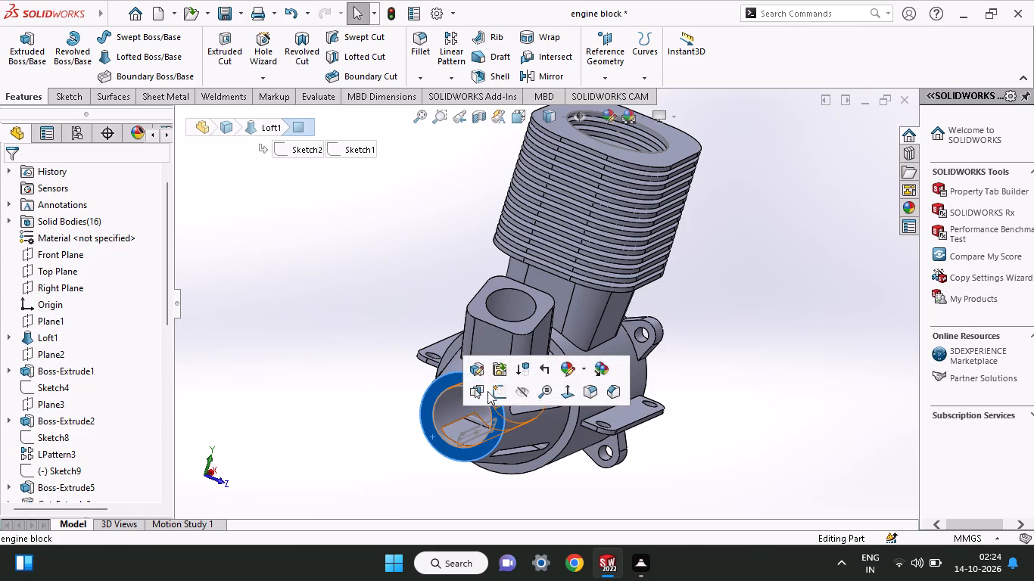
pyautogui.click(498, 396)
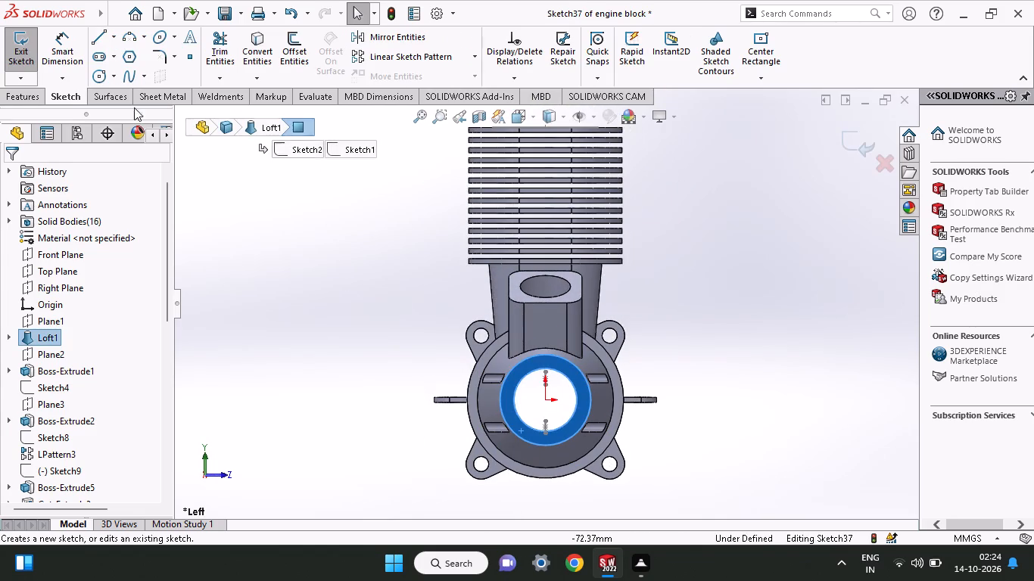
pyautogui.click(93, 79)
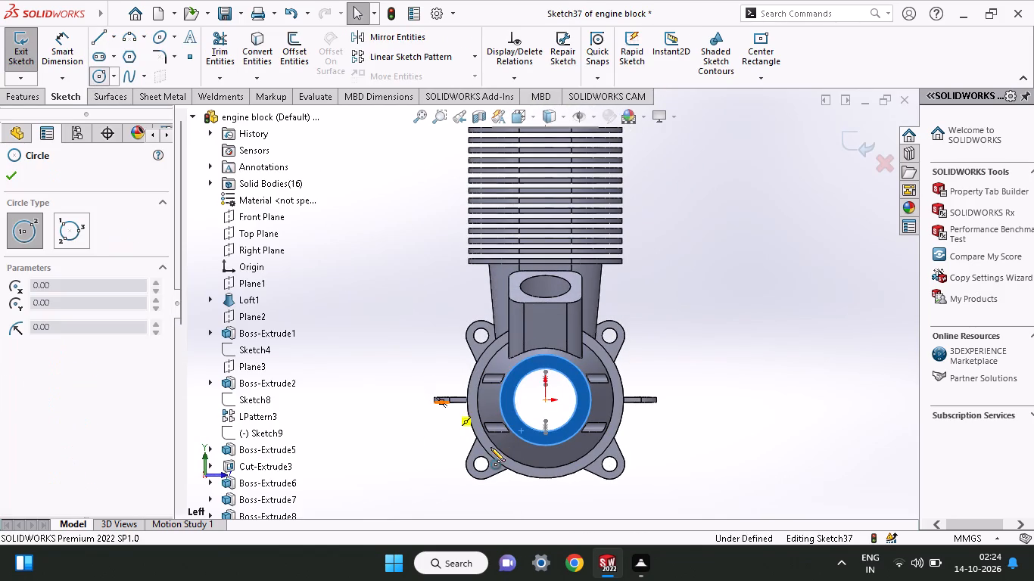
pyautogui.click(549, 402)
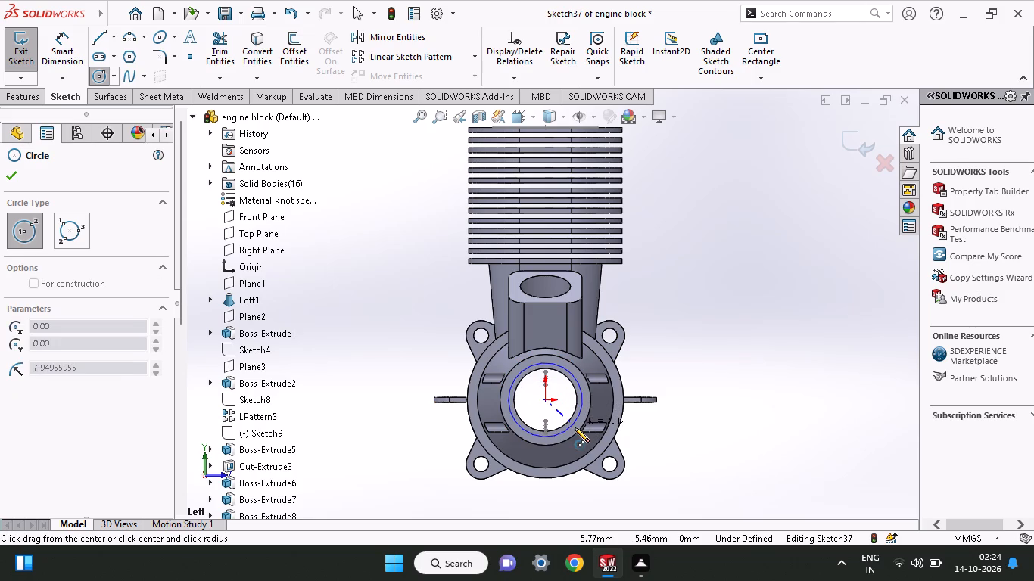
pyautogui.click(575, 427)
pyautogui.click(545, 401)
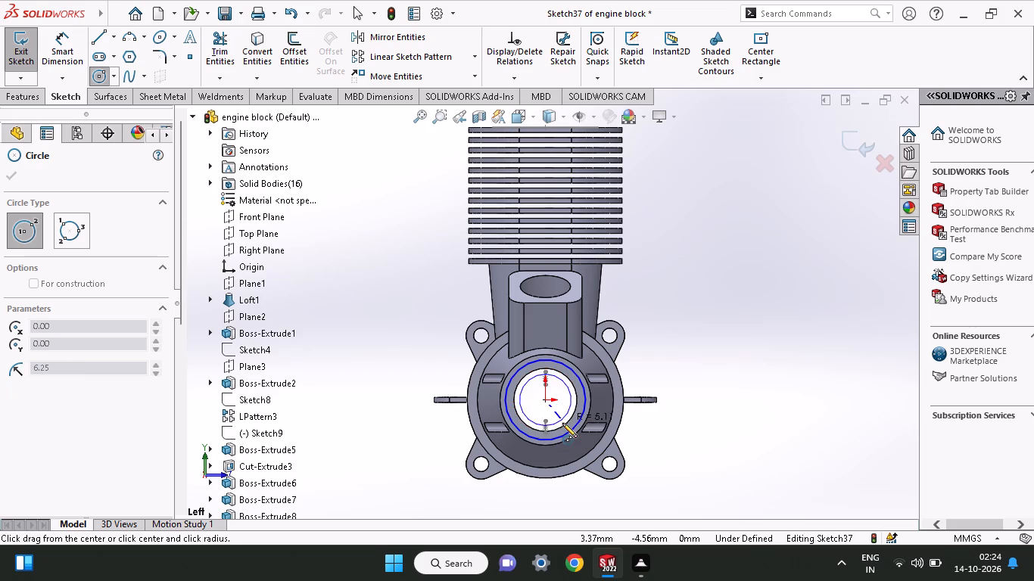
pyautogui.click(562, 424)
# Extrude the two-circle ring sketch blind 24 mm in the reversed direction, into the tapered nose, with the result merged.
pyautogui.moveTo(678, 390); pyautogui.dragTo(659, 391, button='middle')
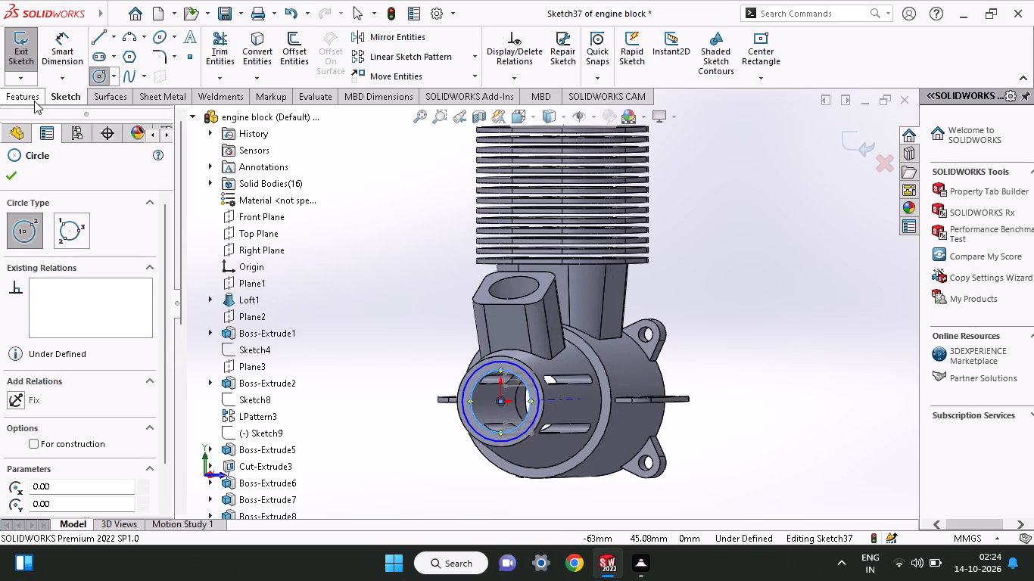
pyautogui.click(34, 101)
pyautogui.click(42, 45)
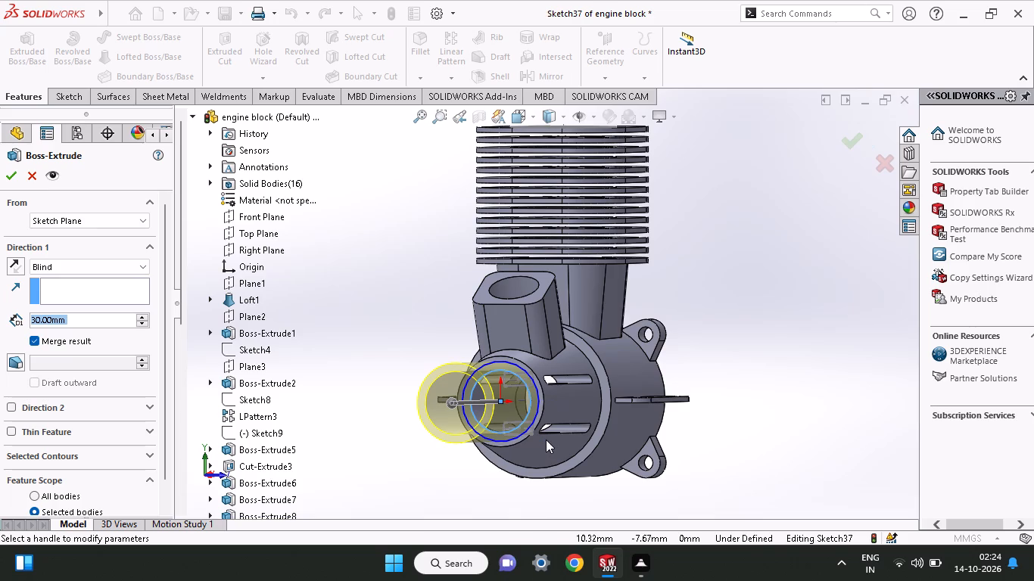
pyautogui.click(14, 269)
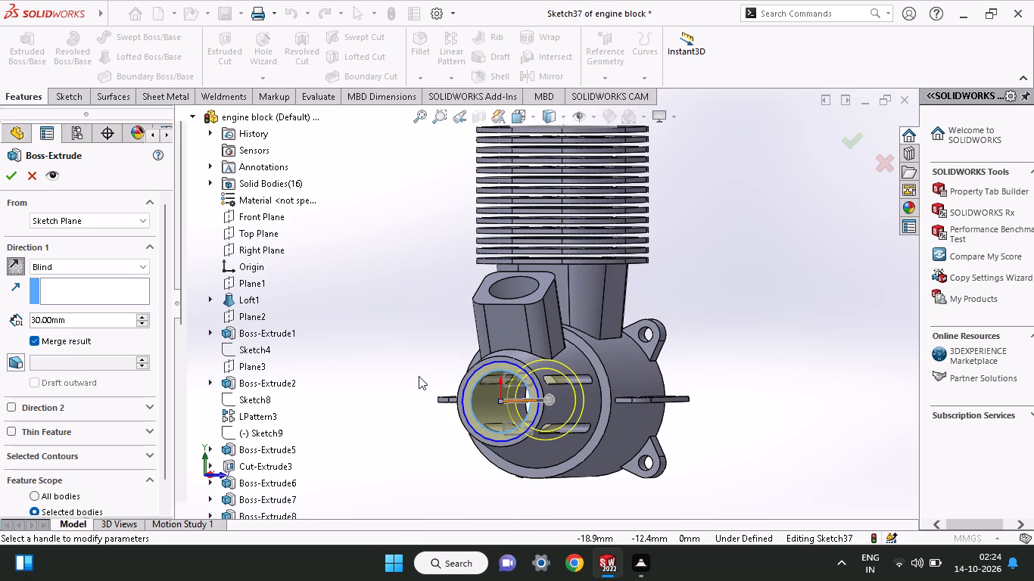
pyautogui.moveTo(784, 425); pyautogui.dragTo(734, 458, button='middle')
pyautogui.click(542, 464)
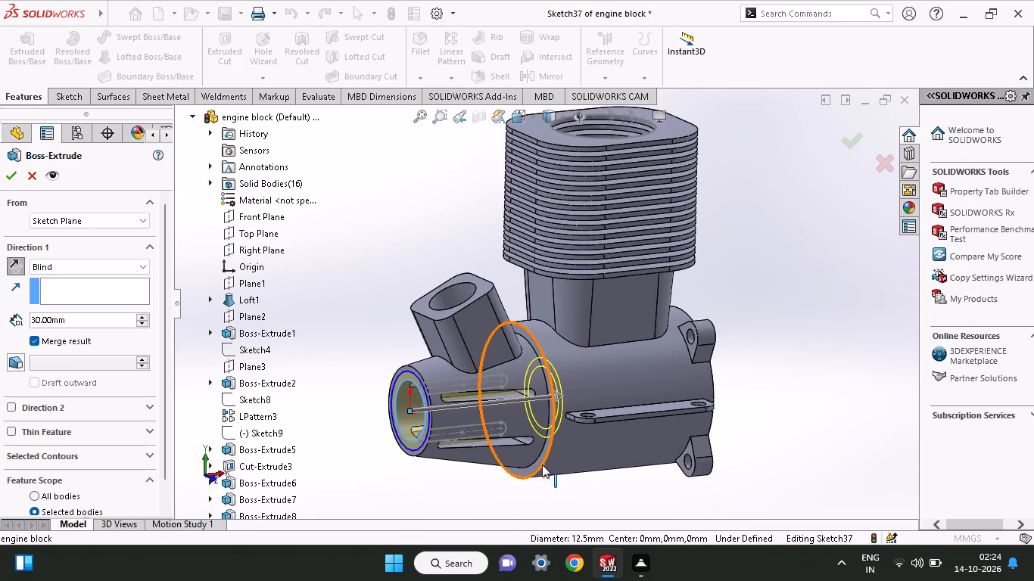
pyautogui.click(547, 454)
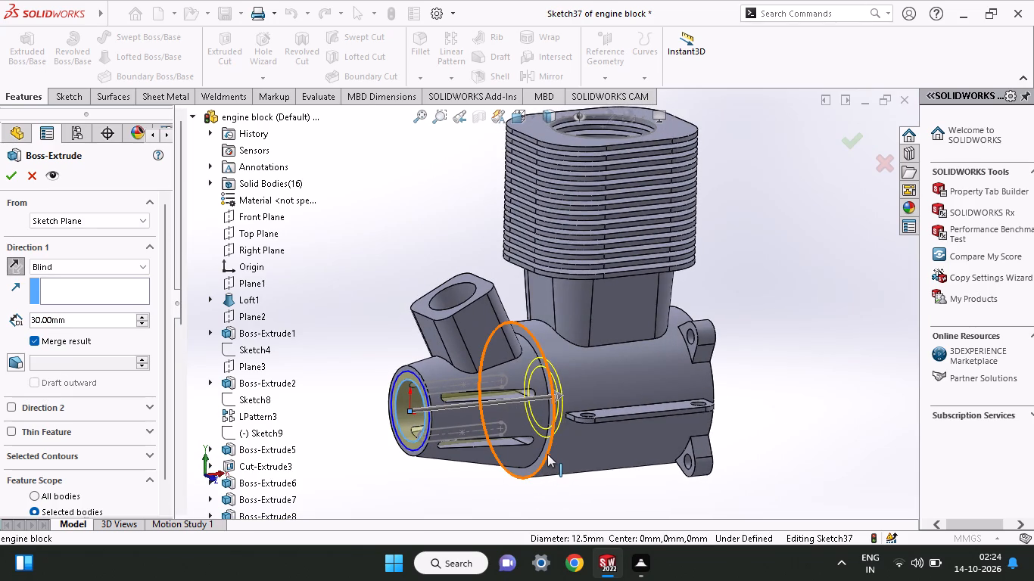
pyautogui.moveTo(89, 317); pyautogui.dragTo(24, 325)
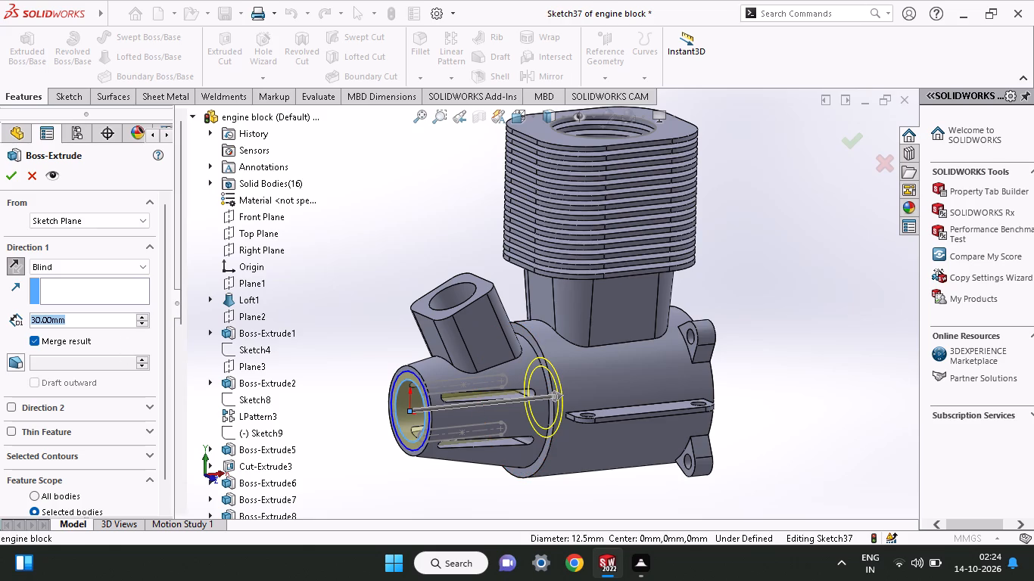
pyautogui.moveTo(24, 325); pyautogui.dragTo(0, 325)
pyautogui.write('24')
pyautogui.press('Return')
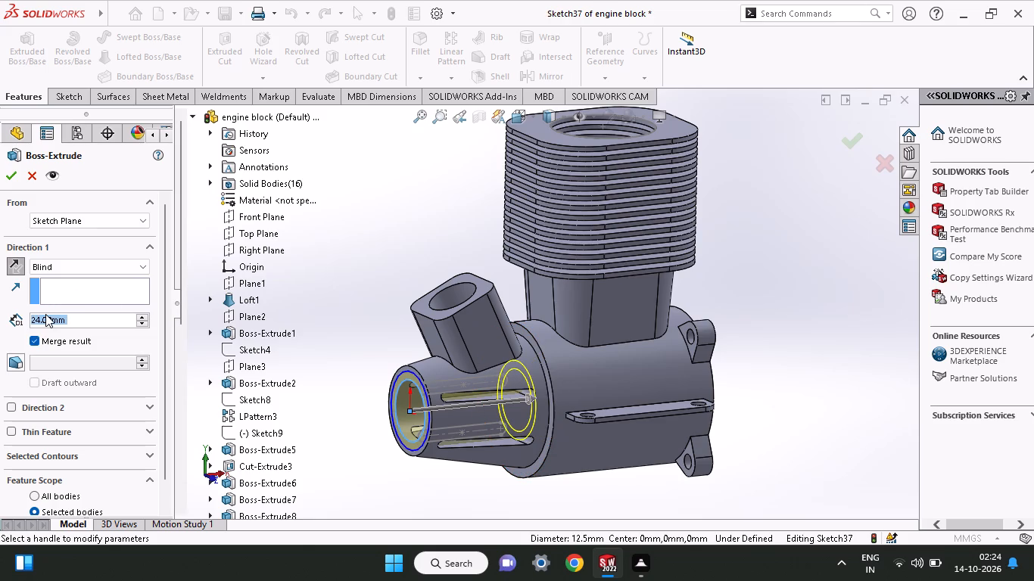
pyautogui.moveTo(768, 352); pyautogui.dragTo(748, 359, button='middle')
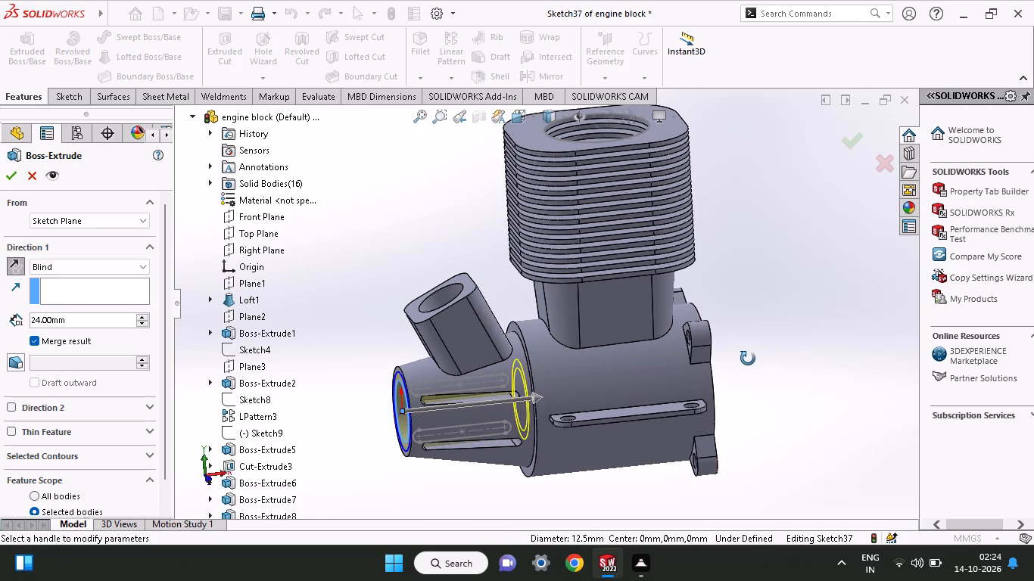
pyautogui.moveTo(748, 359); pyautogui.dragTo(743, 362, button='middle')
pyautogui.moveTo(743, 362); pyautogui.dragTo(723, 370, button='middle')
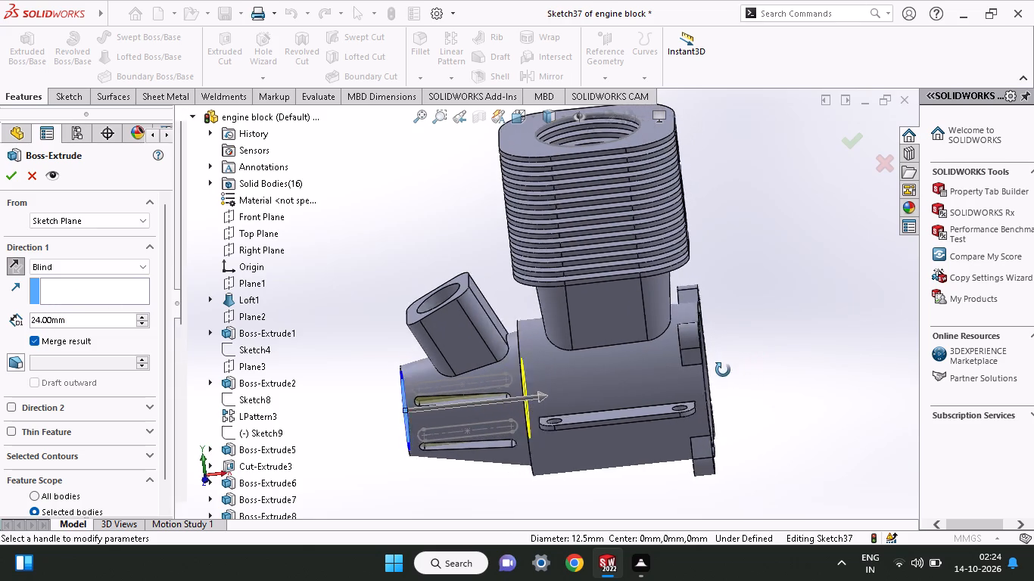
pyautogui.moveTo(723, 370); pyautogui.dragTo(790, 351, button='middle')
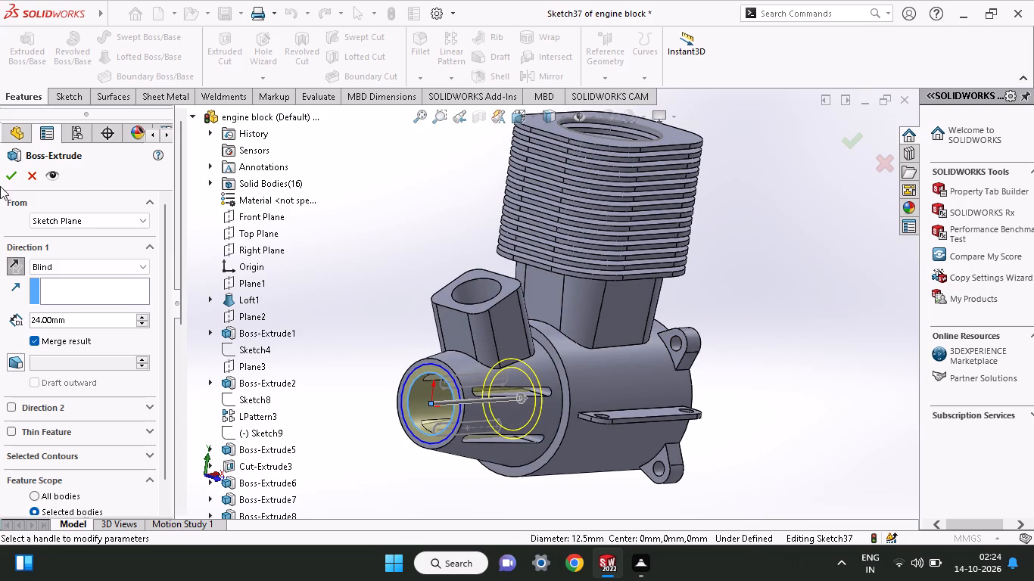
pyautogui.click(15, 179)
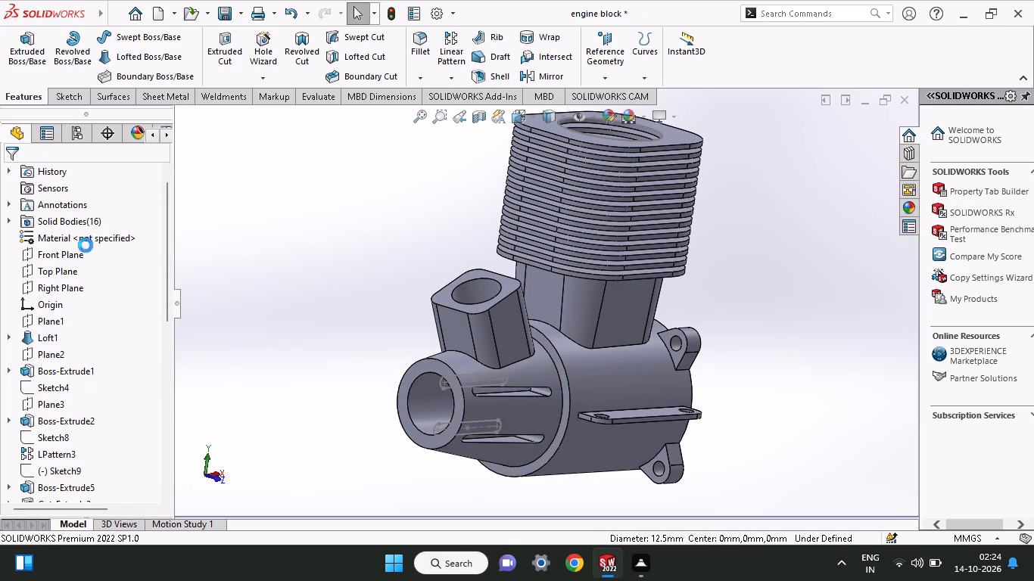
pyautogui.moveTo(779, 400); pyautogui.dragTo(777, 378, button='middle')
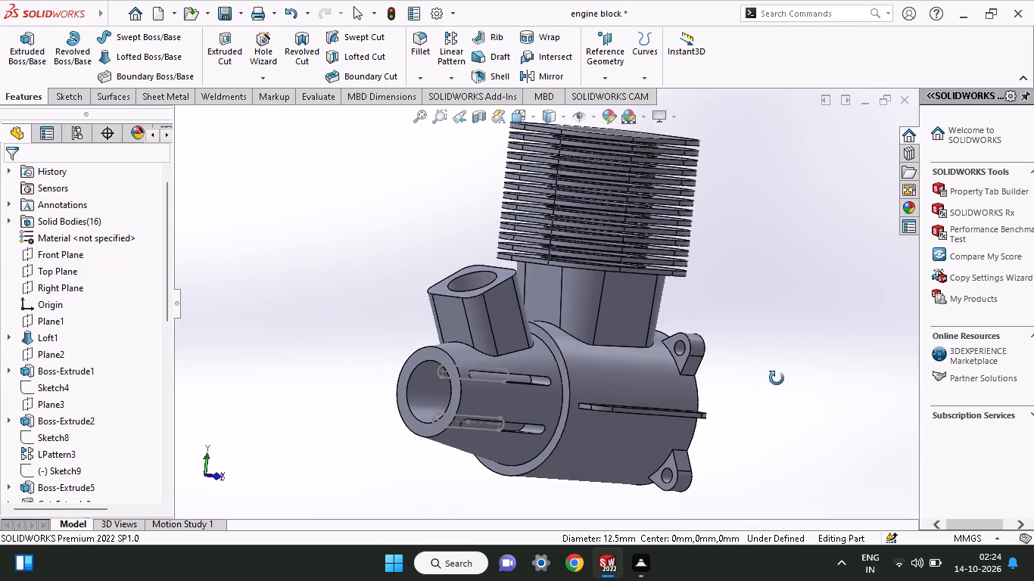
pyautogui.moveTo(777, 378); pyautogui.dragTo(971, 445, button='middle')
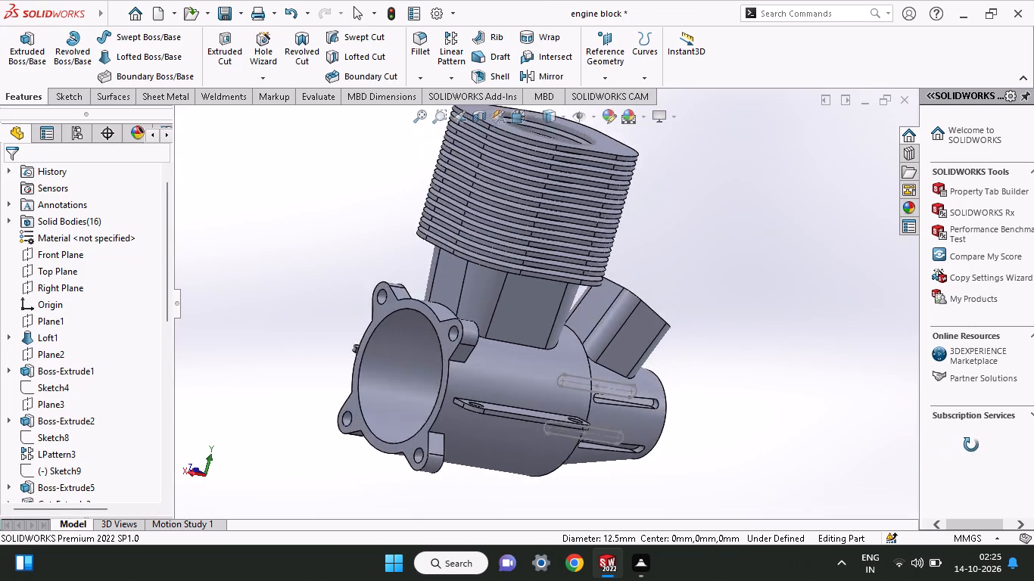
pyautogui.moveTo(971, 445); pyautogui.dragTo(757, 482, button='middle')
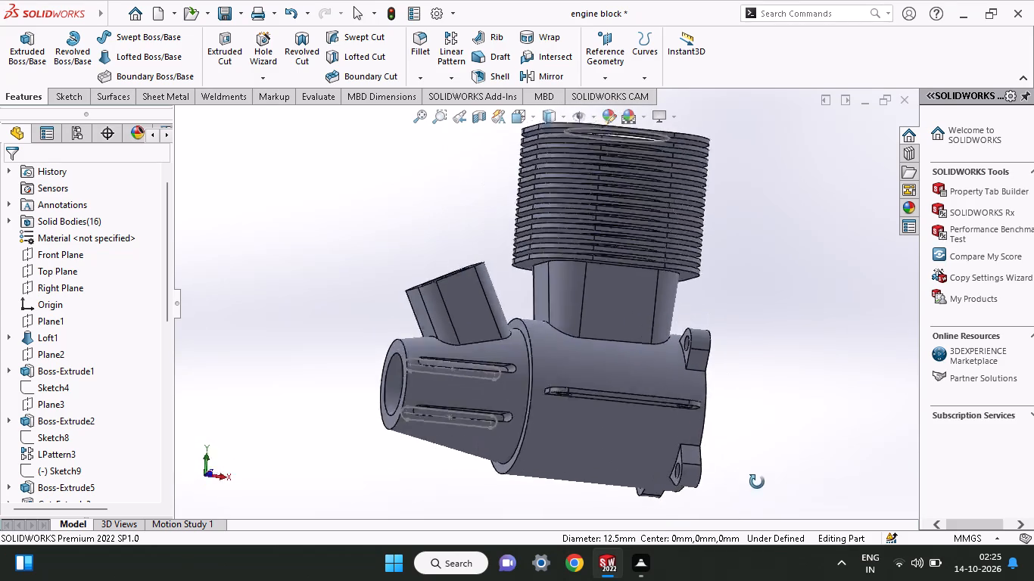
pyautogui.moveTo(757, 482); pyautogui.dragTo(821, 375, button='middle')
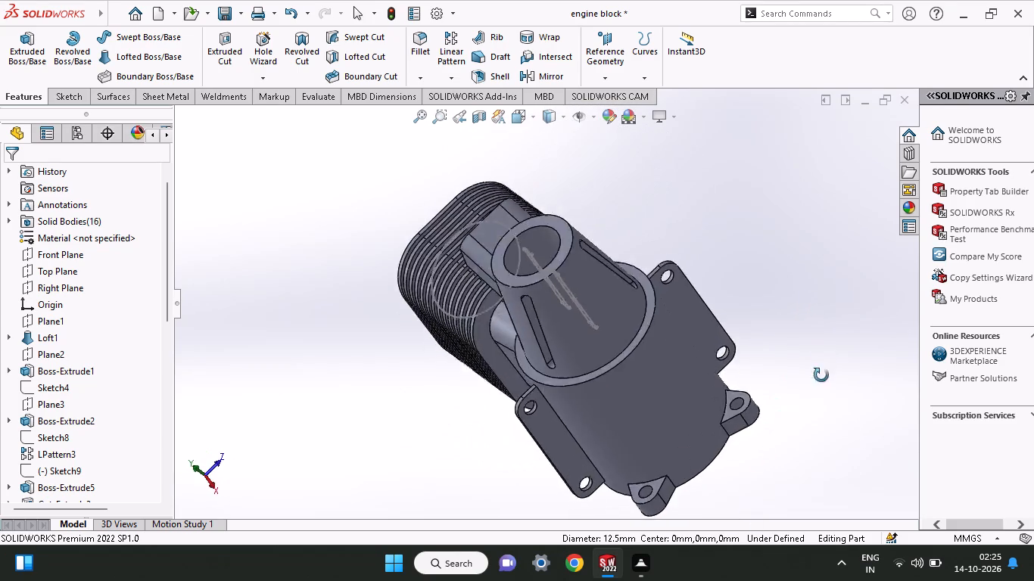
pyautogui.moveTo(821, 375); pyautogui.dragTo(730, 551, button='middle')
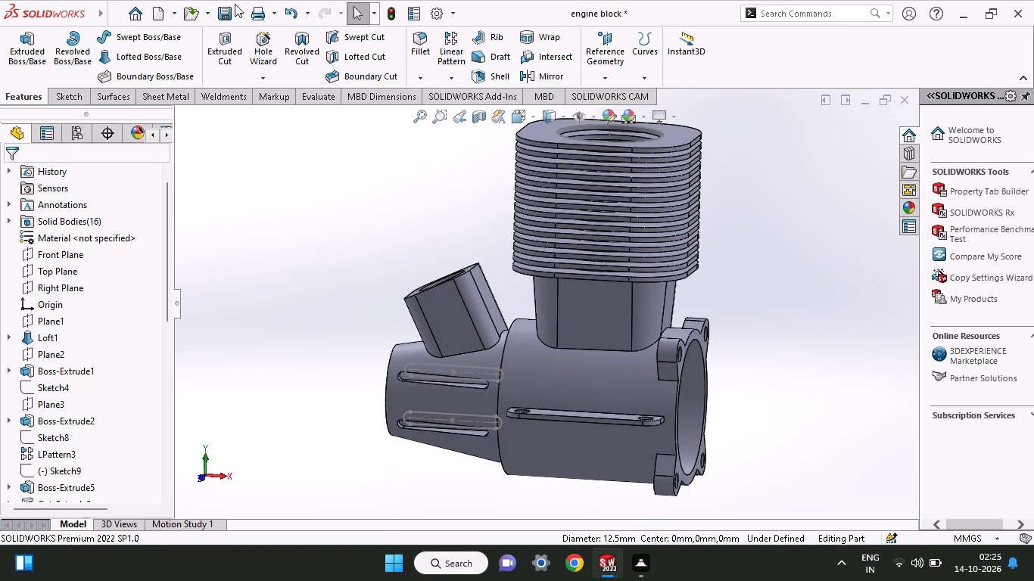
# Save the part under the name engine block as a SOLIDWORKS Part in Documents, replacing the existing file.
pyautogui.click(238, 12)
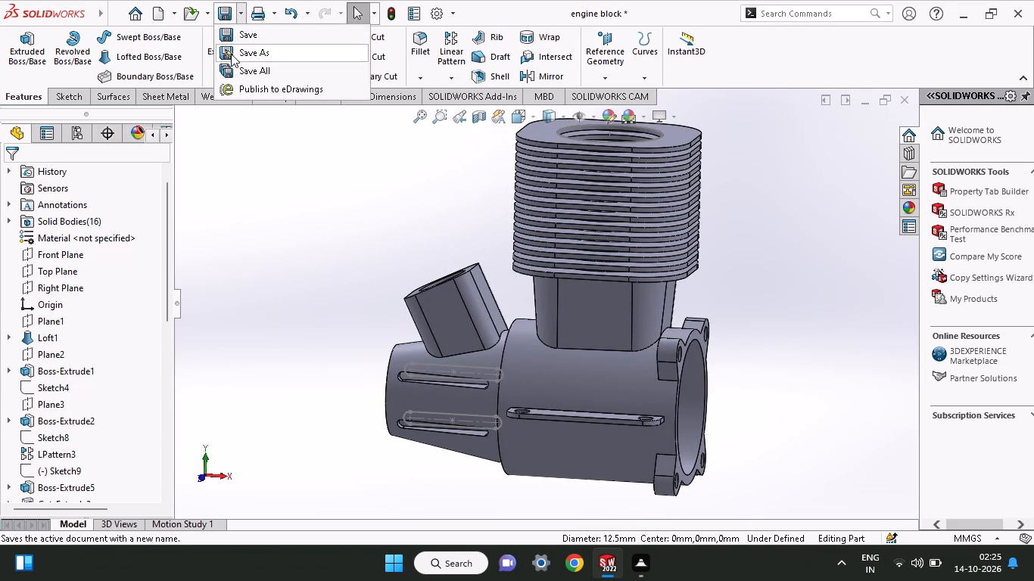
pyautogui.click(231, 54)
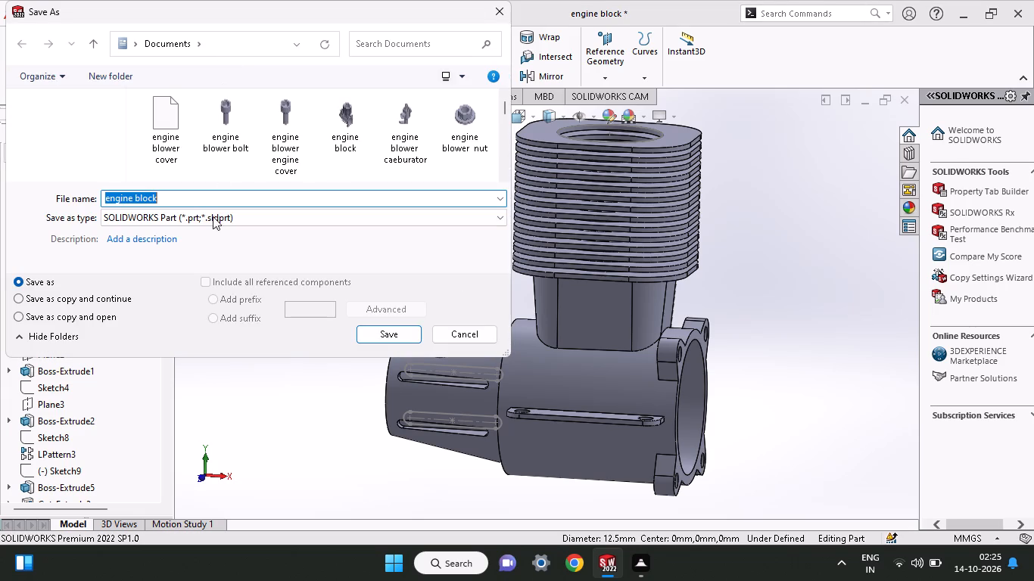
pyautogui.click(213, 220)
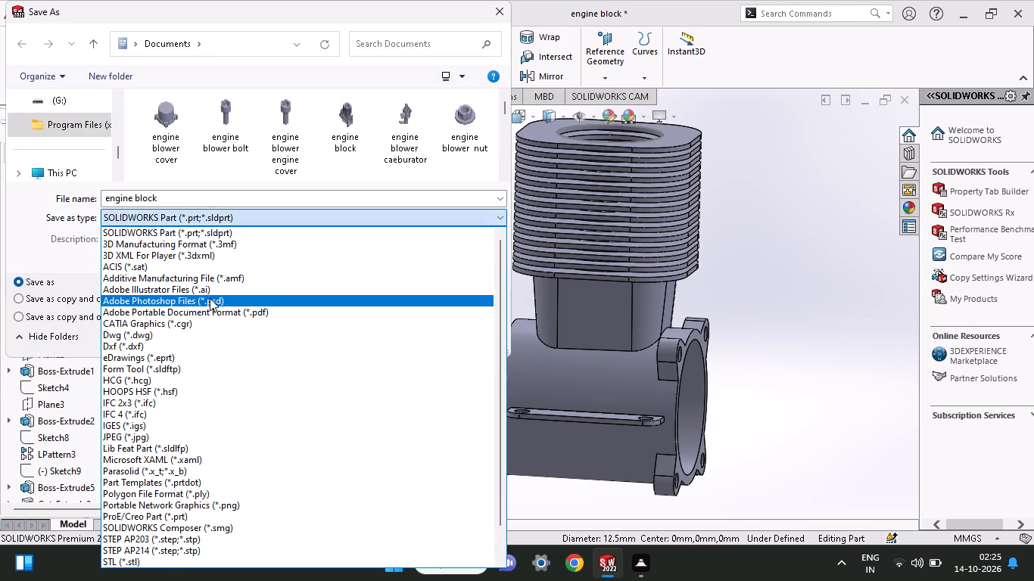
pyautogui.click(244, 220)
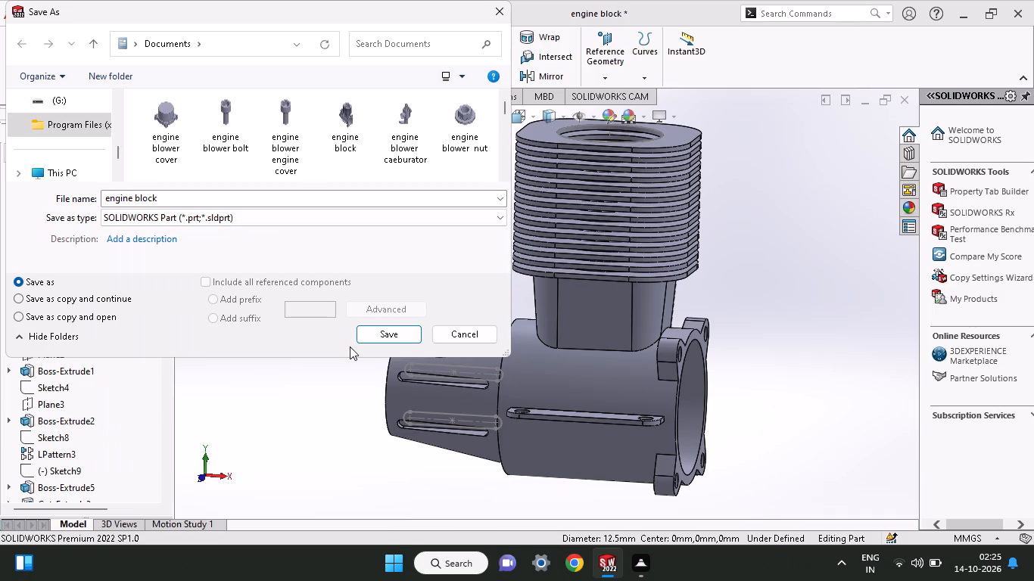
pyautogui.click(381, 335)
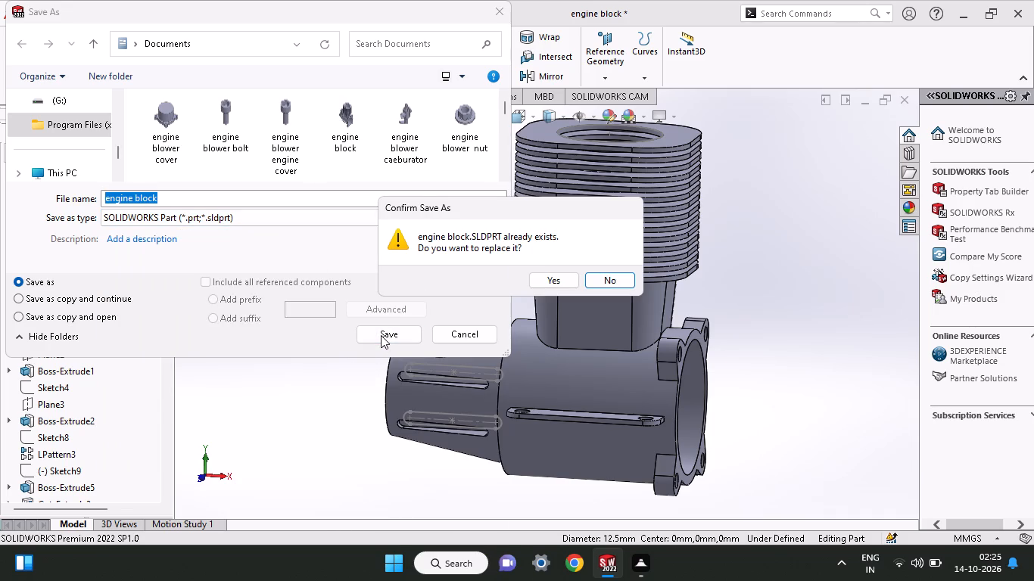
pyautogui.click(548, 278)
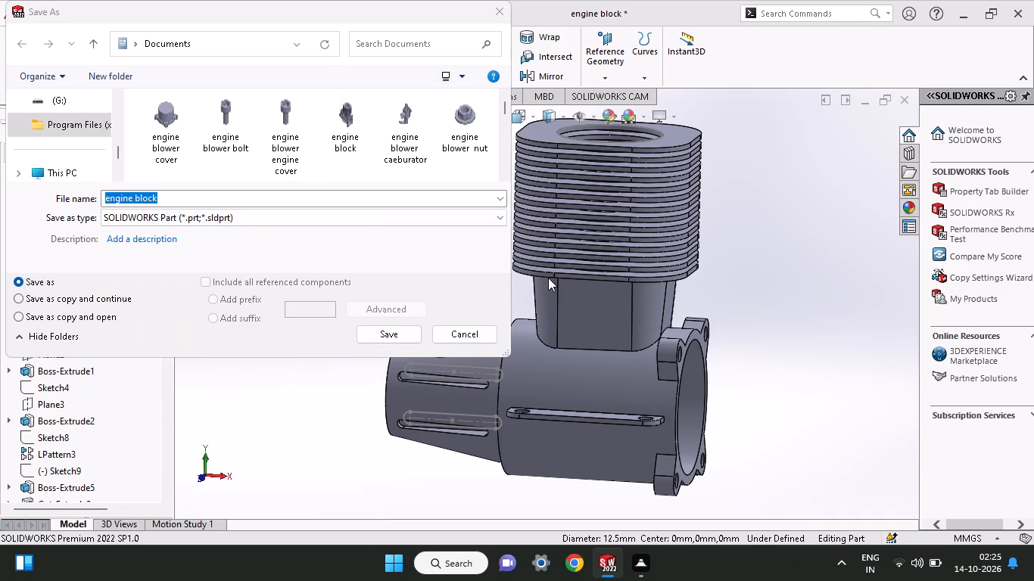
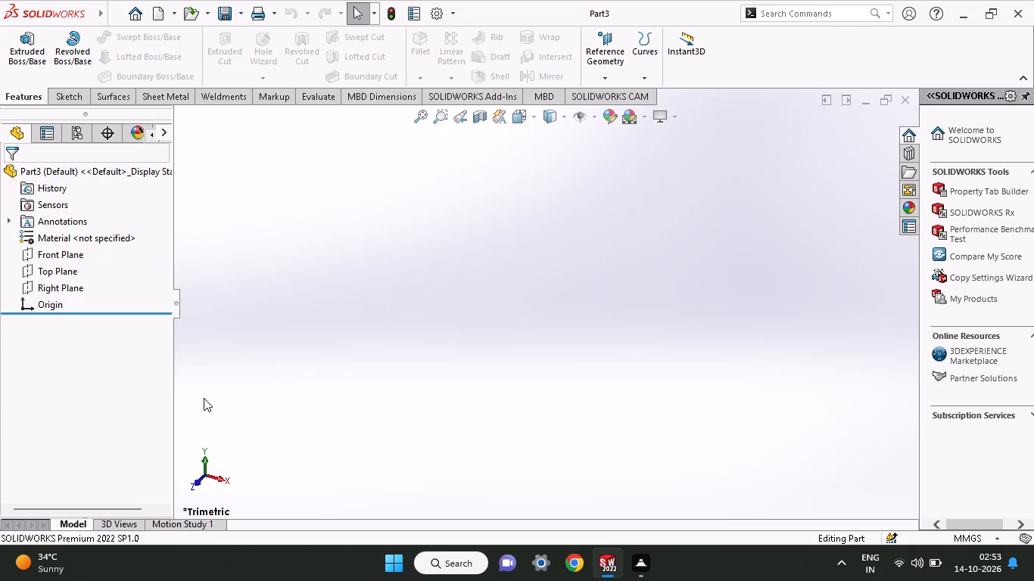
# On the Top Plane of the new part, sketch a circle centred on the origin with a radius of about 40 mm.
pyautogui.click(61, 272)
pyautogui.click(72, 247)
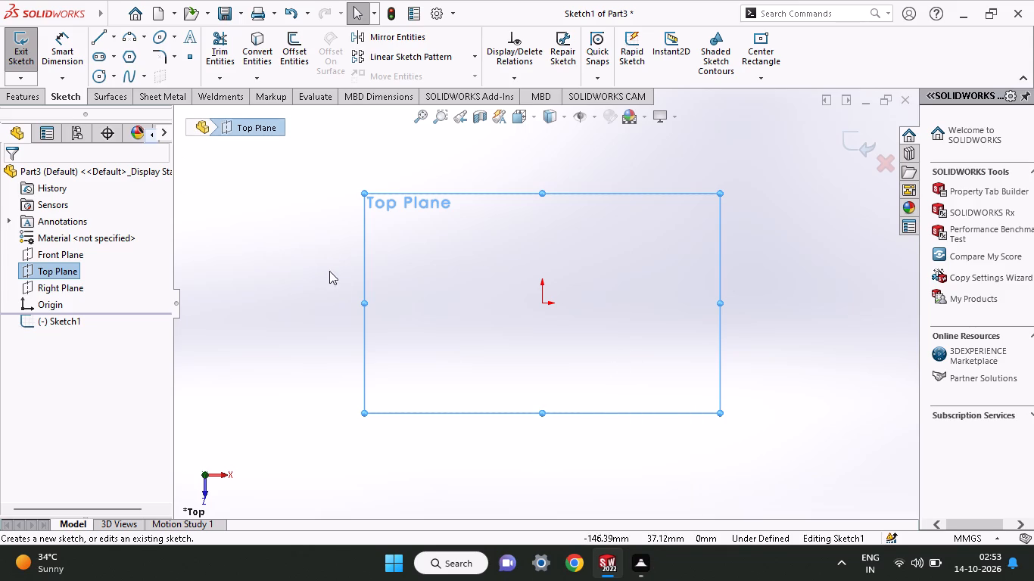
pyautogui.click(98, 73)
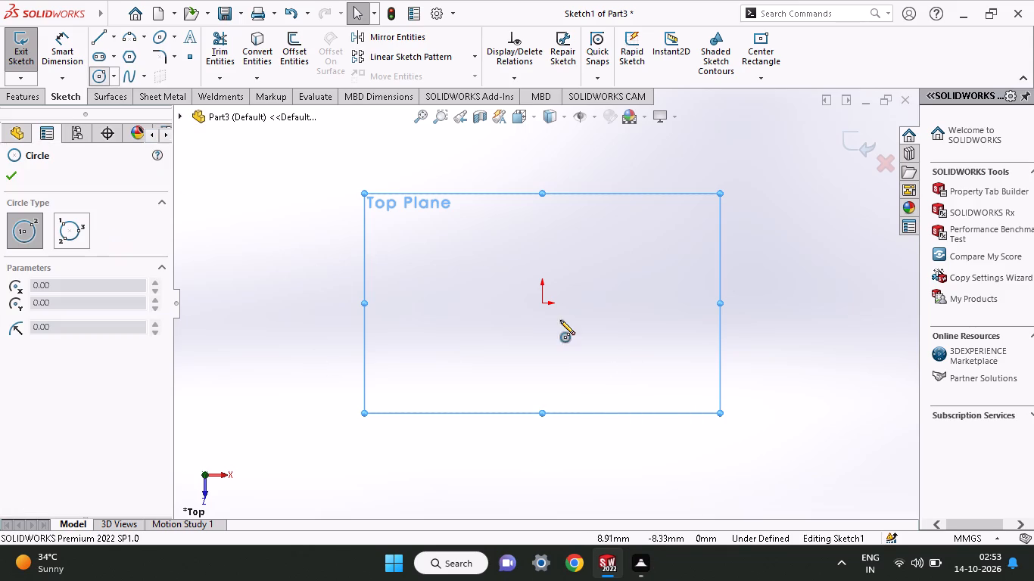
pyautogui.click(542, 308)
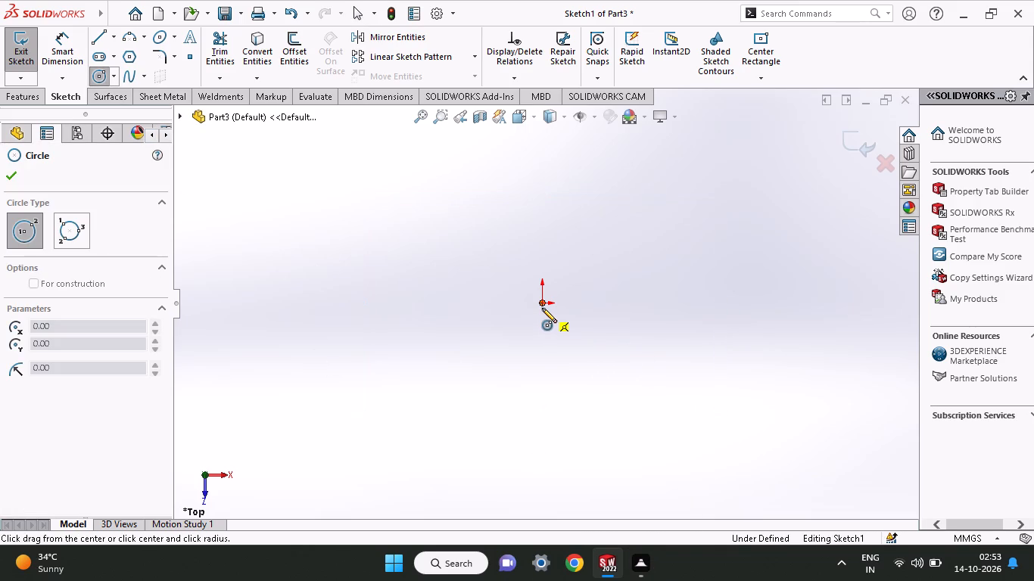
pyautogui.click(577, 375)
# Dimension the circle's diameter and set it to 10.5+10.5, giving 21 mm.
pyautogui.click(71, 37)
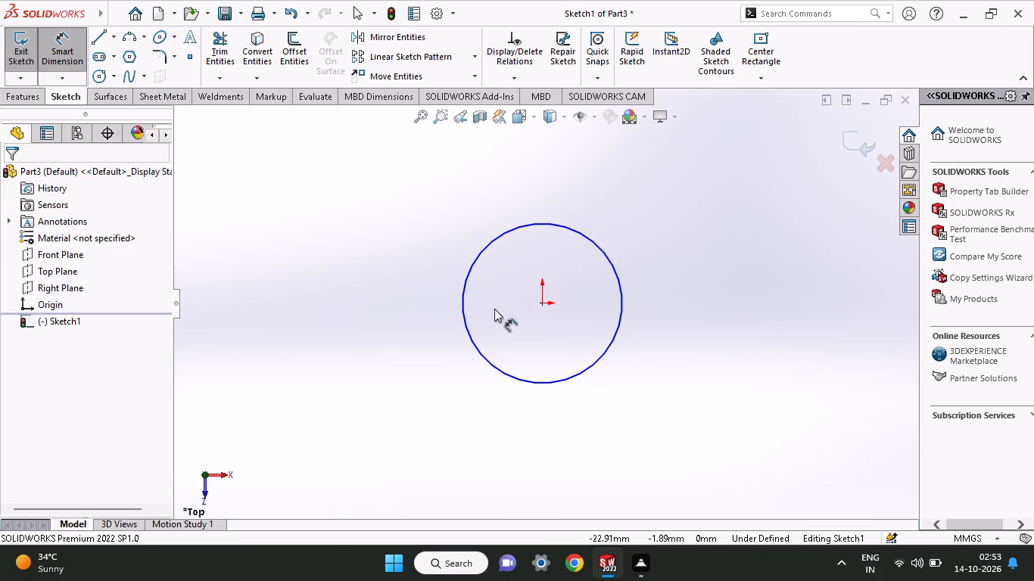
pyautogui.click(469, 313)
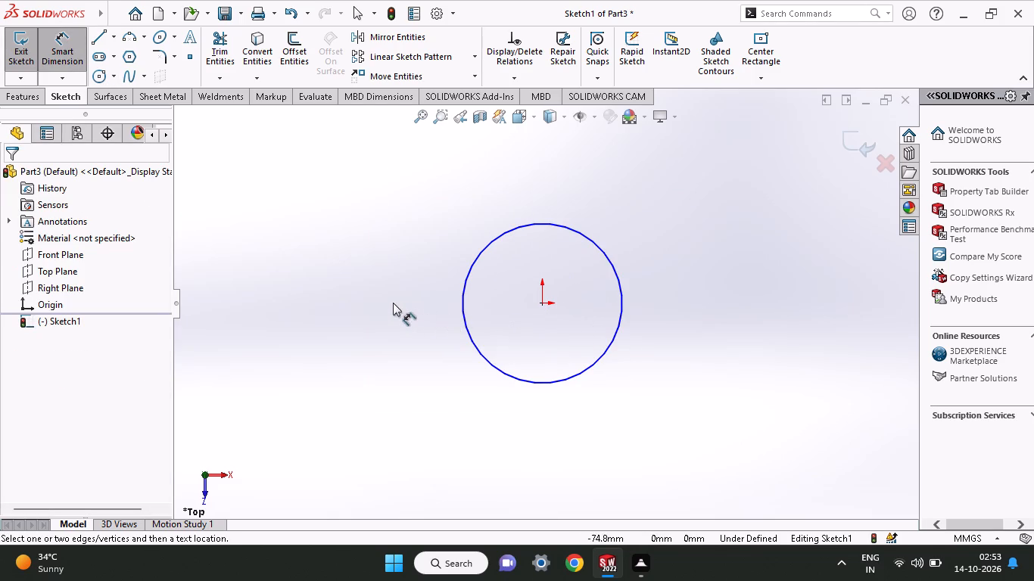
pyautogui.click(466, 296)
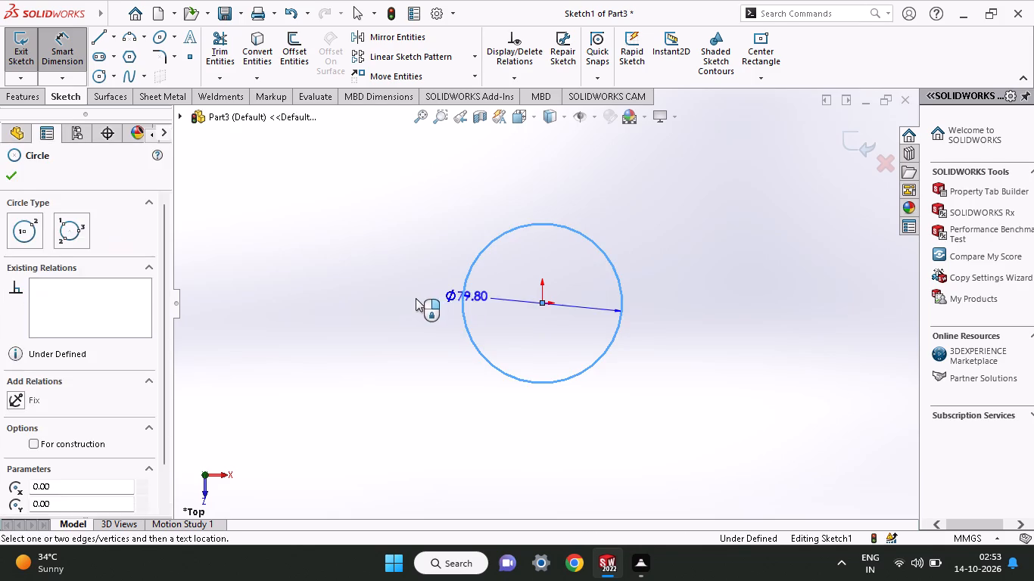
pyautogui.click(416, 298)
pyautogui.write('10.5')
pyautogui.hotkey('shift', '+')
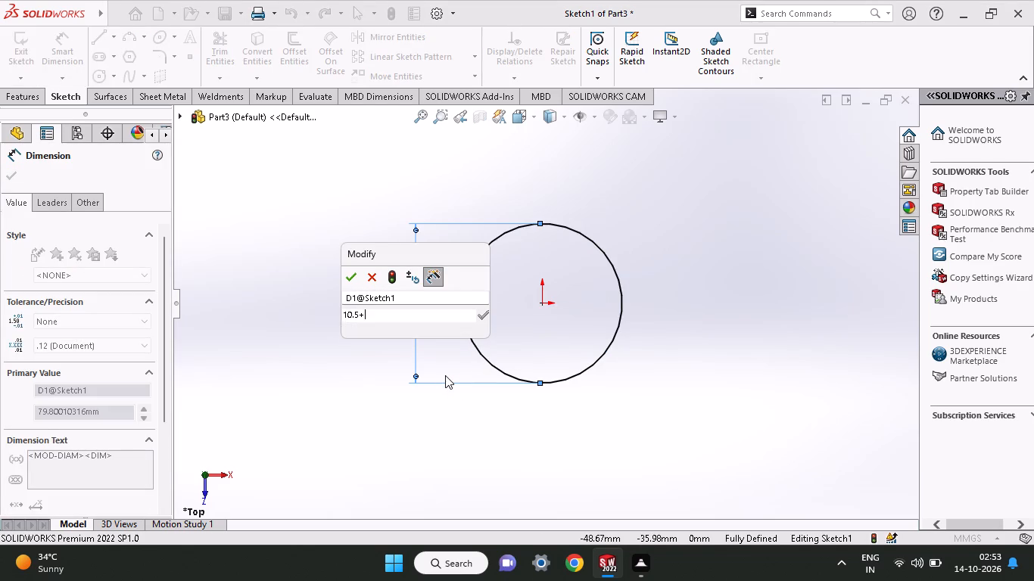
pyautogui.write('10.5')
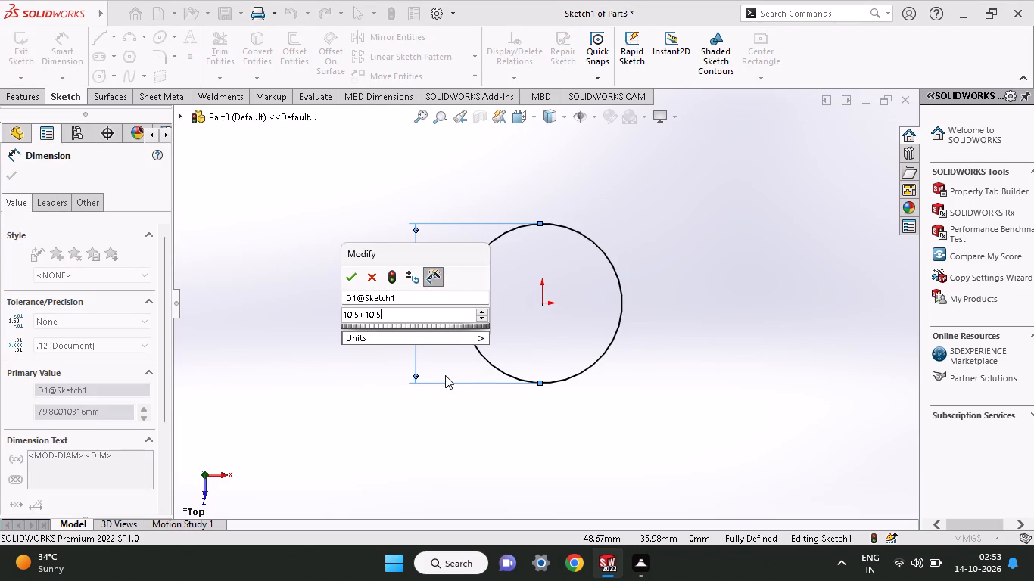
pyautogui.press('Return')
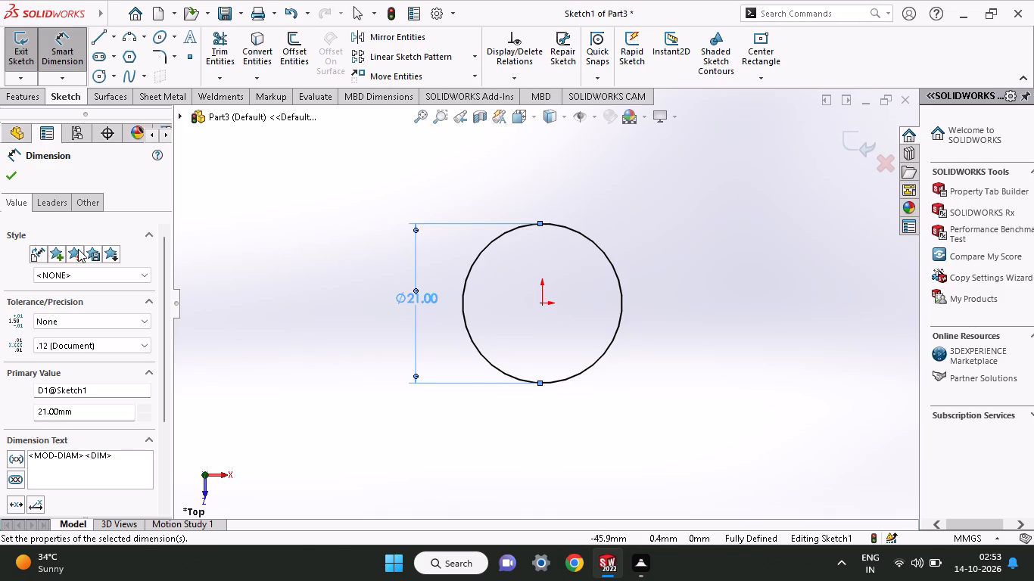
# Extrude the circle blind 18 mm upward from the sketch plane into a solid cylinder.
pyautogui.click(11, 92)
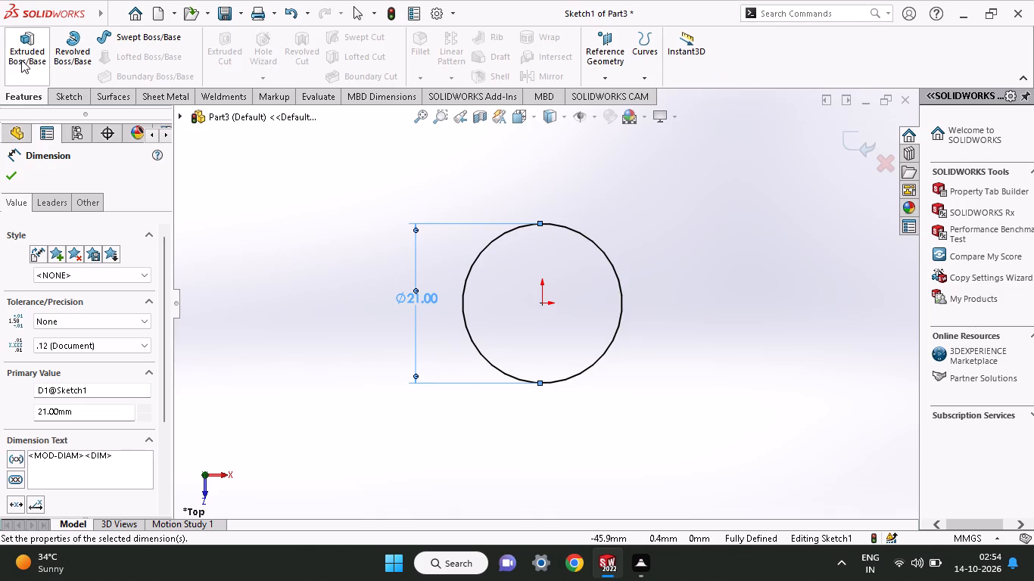
pyautogui.click(21, 60)
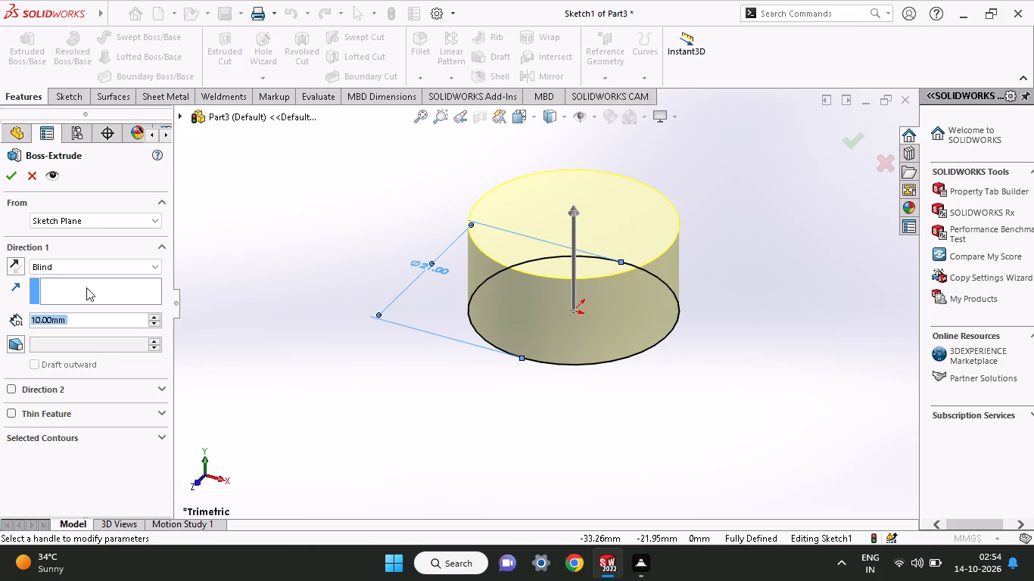
pyautogui.write('18')
pyautogui.press('Return')
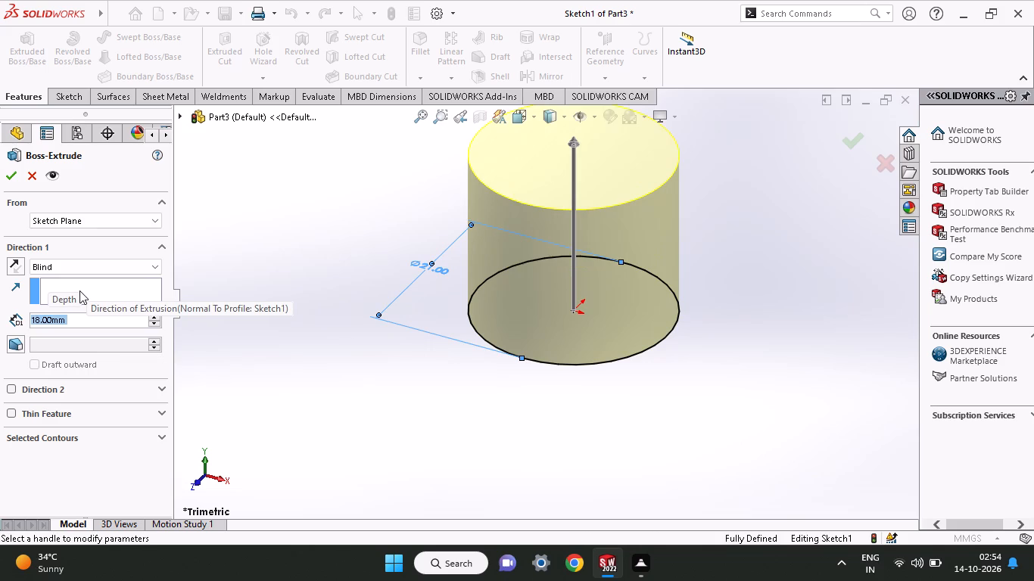
pyautogui.click(13, 172)
# Start a new sketch on the cylinder's top end face.
pyautogui.moveTo(571, 272); pyautogui.dragTo(573, 276, button='middle')
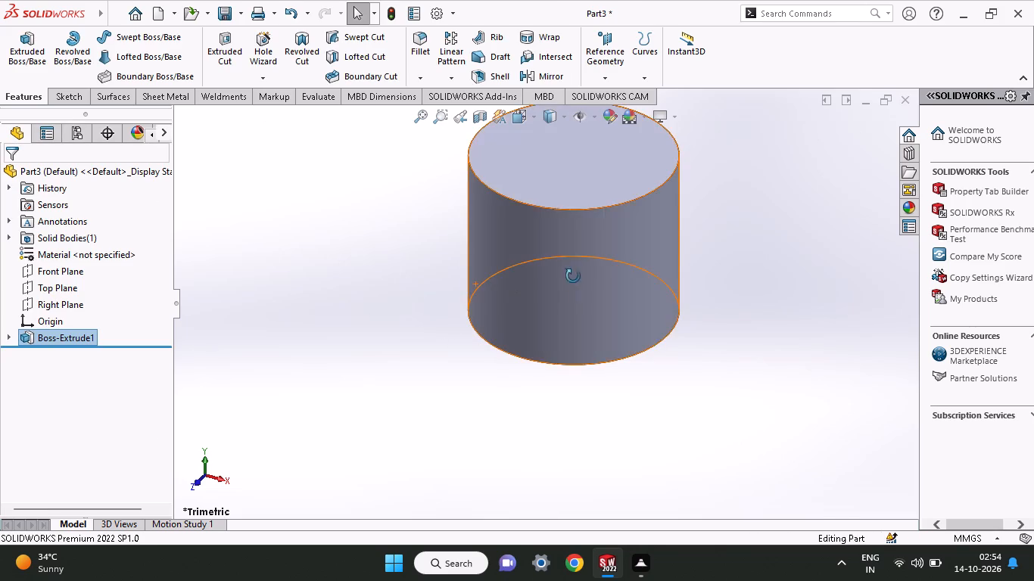
pyautogui.moveTo(573, 276); pyautogui.dragTo(587, 366, button='middle')
pyautogui.click(575, 204)
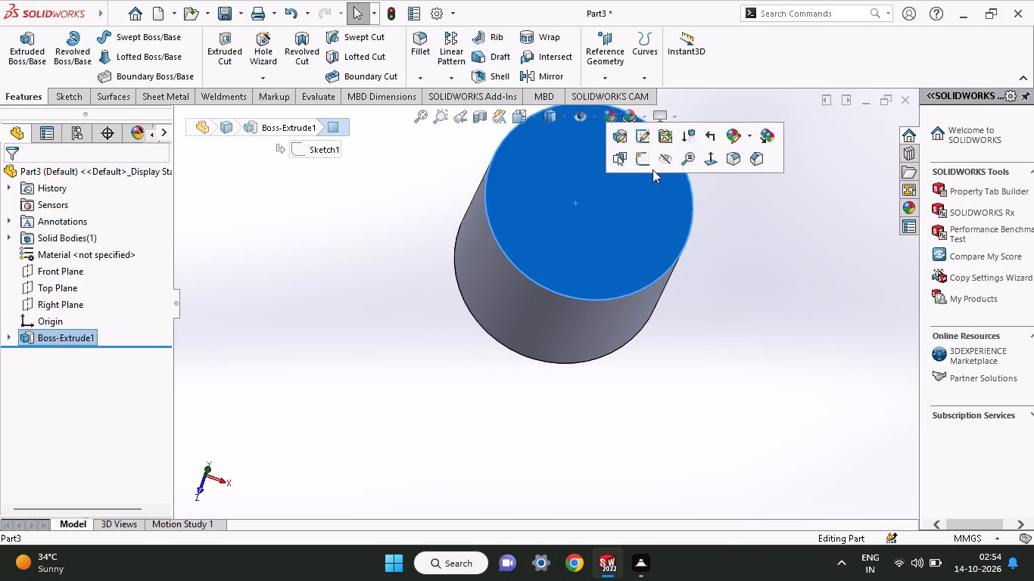
pyautogui.click(650, 167)
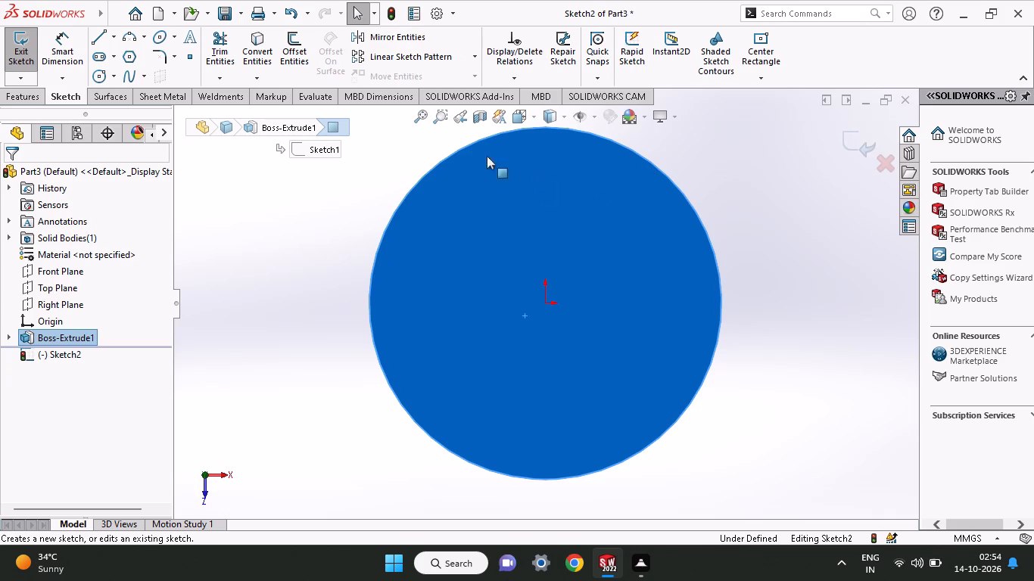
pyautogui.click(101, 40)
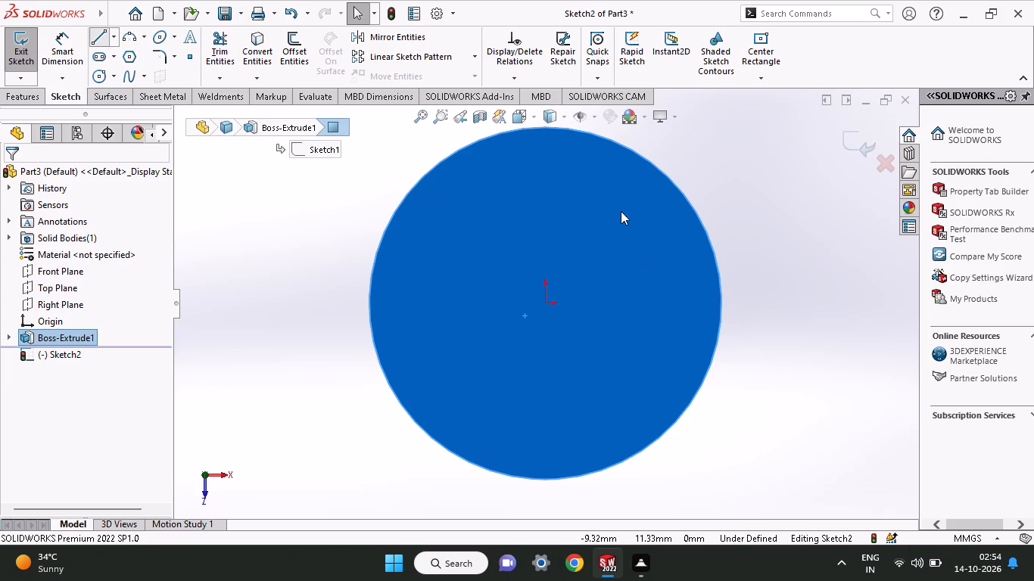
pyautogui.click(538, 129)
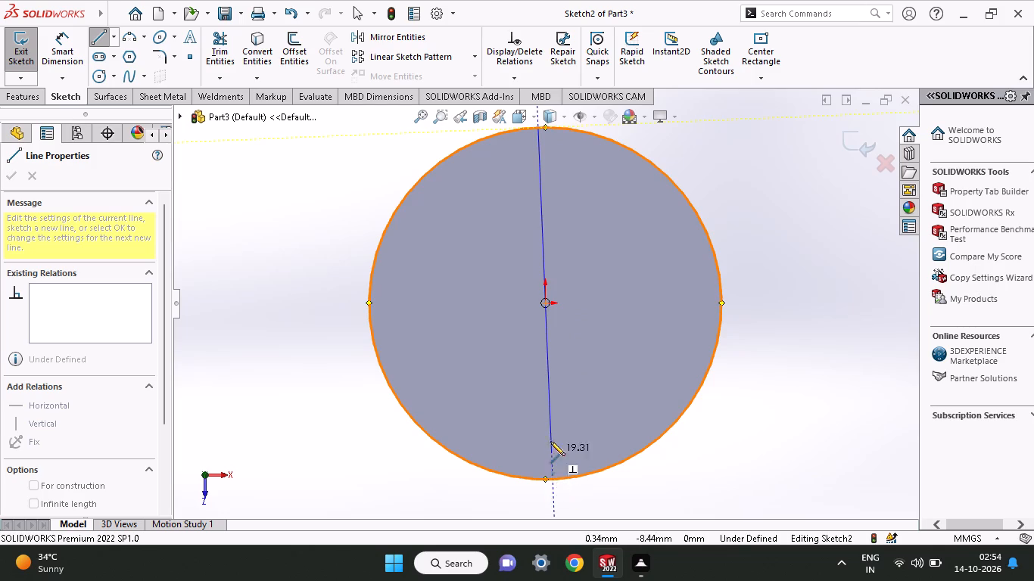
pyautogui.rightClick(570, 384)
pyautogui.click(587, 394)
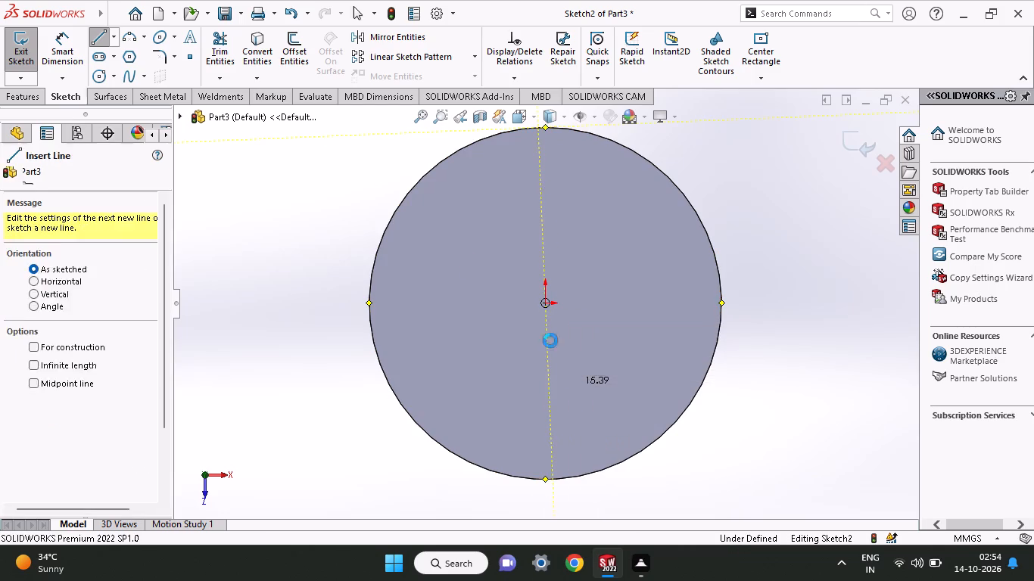
# Sketch a vertical line through the origin across the full diameter of the top face, ending on the circular edge.
pyautogui.click(98, 42)
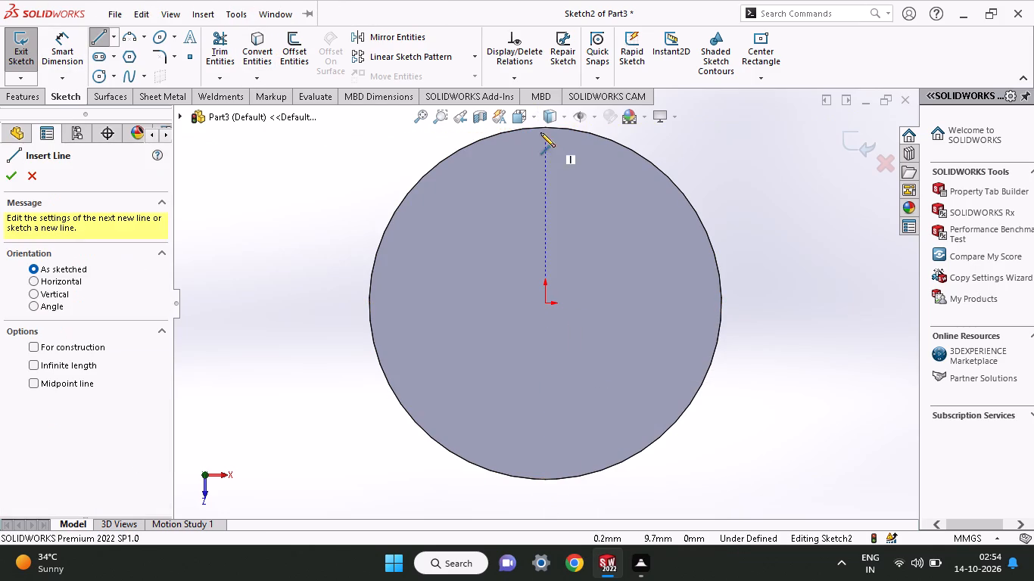
pyautogui.click(544, 129)
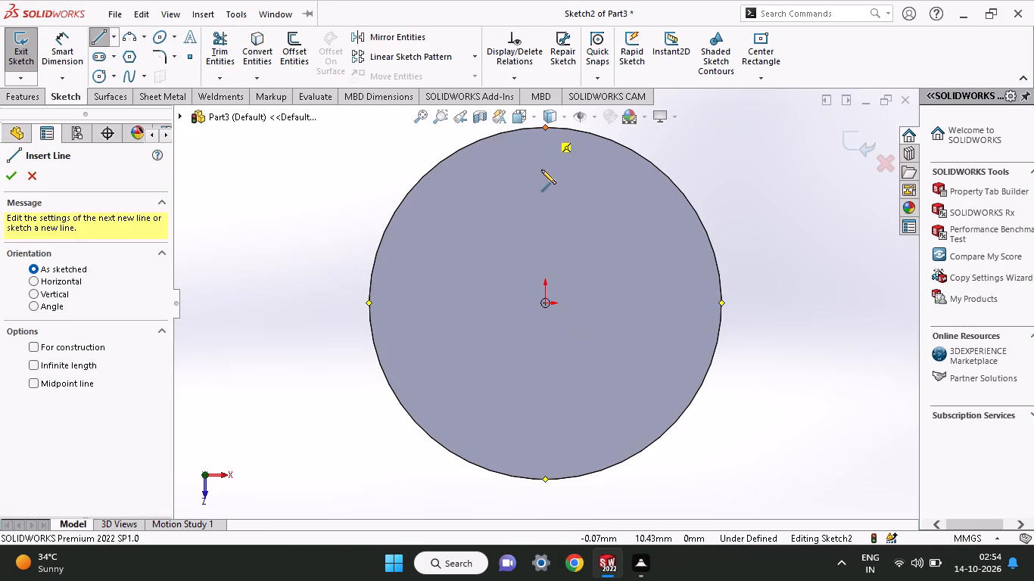
pyautogui.click(548, 478)
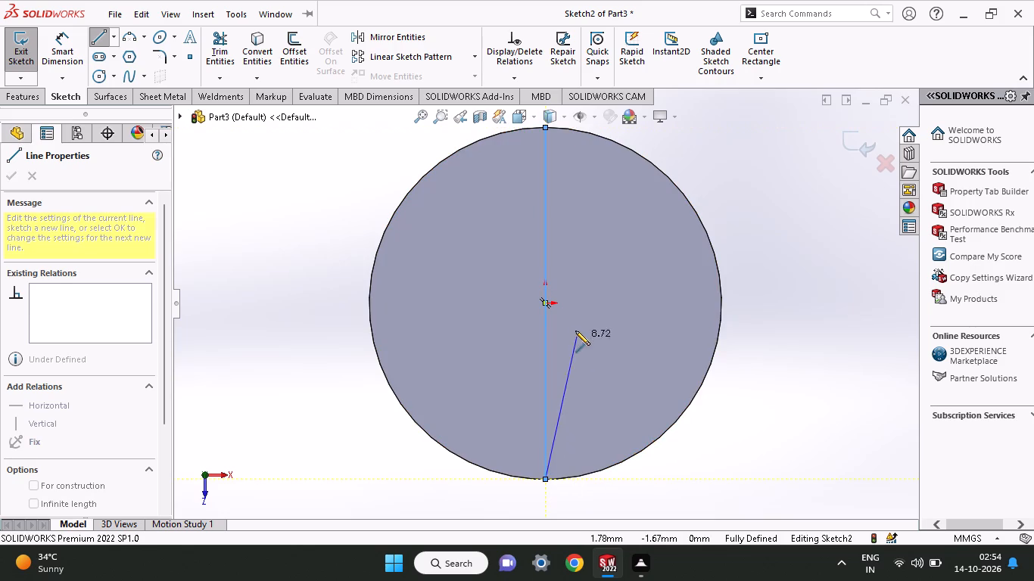
pyautogui.rightClick(575, 331)
pyautogui.click(599, 343)
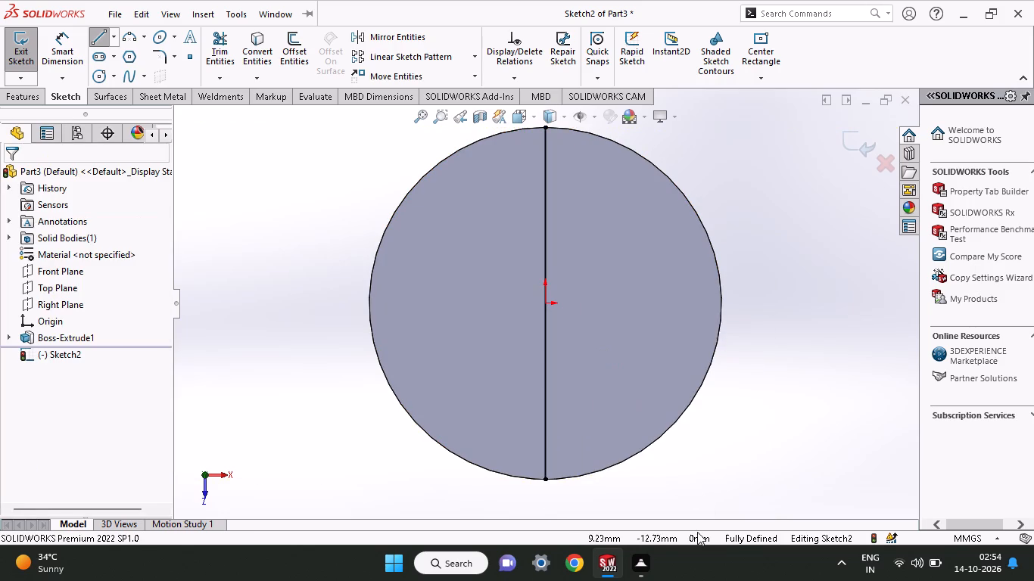
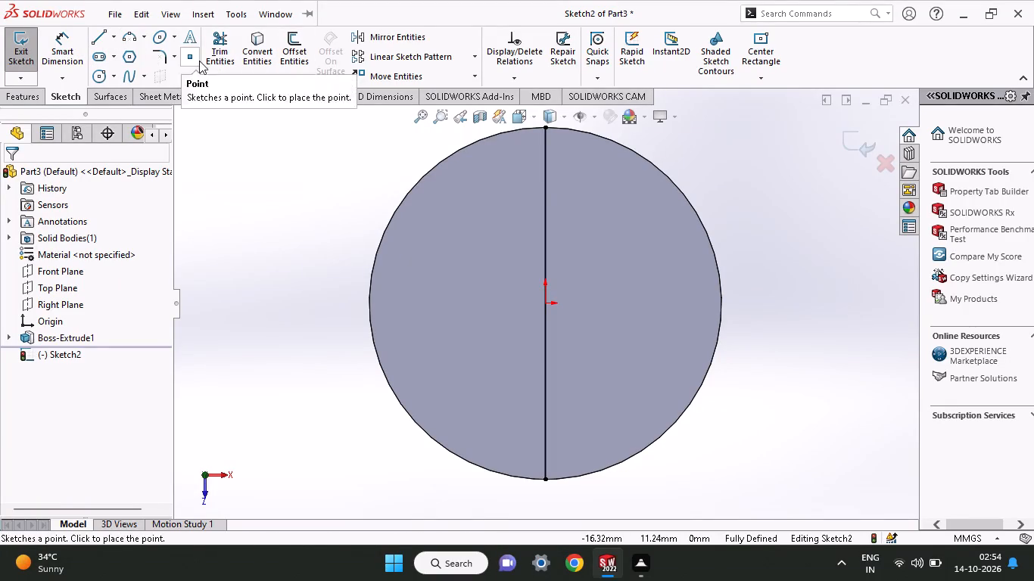
# Offset the vertical centre line bi-directionally by 12.5/2, giving a parallel line 6.25 mm away on each side.
pyautogui.click(288, 49)
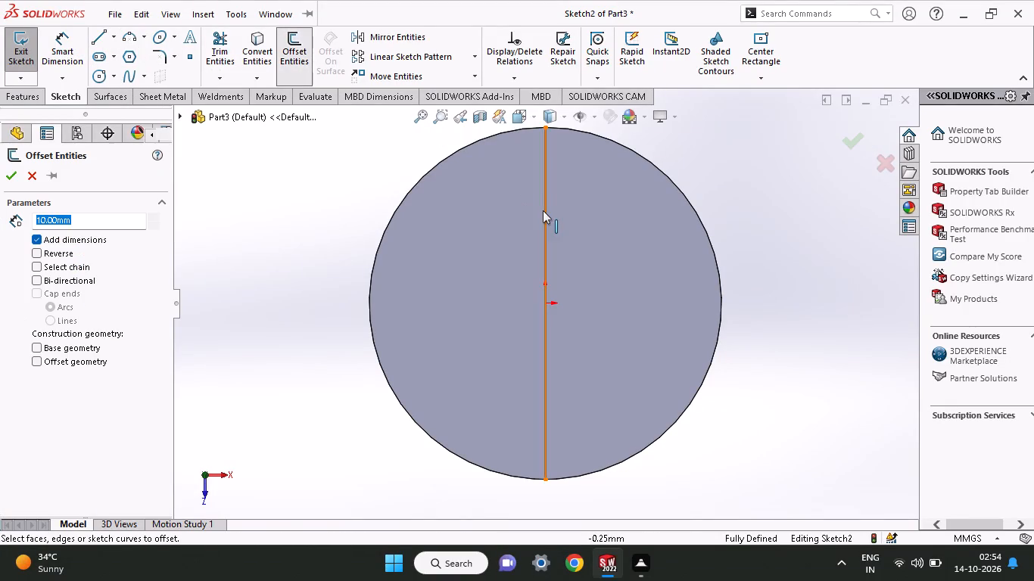
pyautogui.click(543, 208)
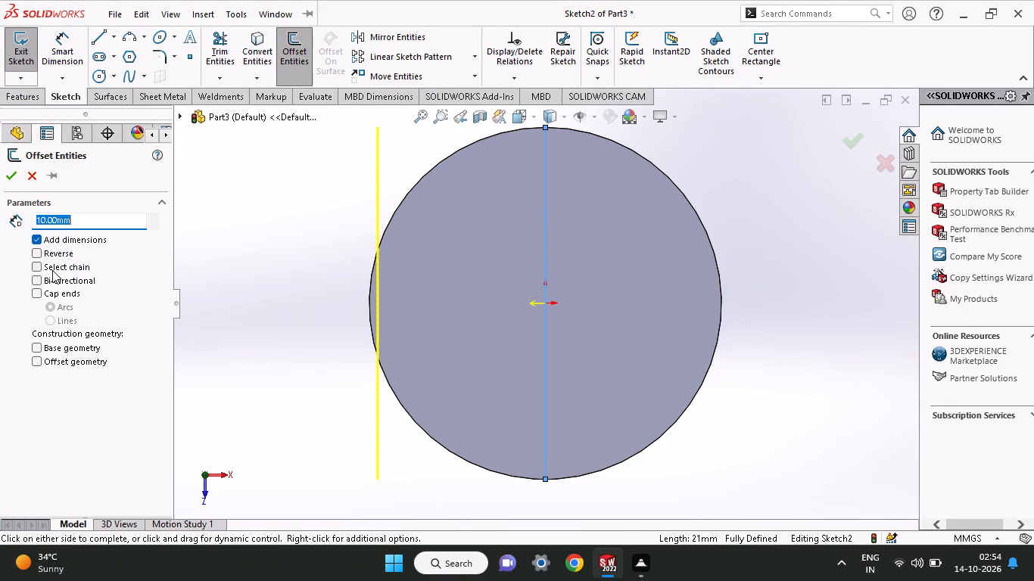
pyautogui.click(51, 278)
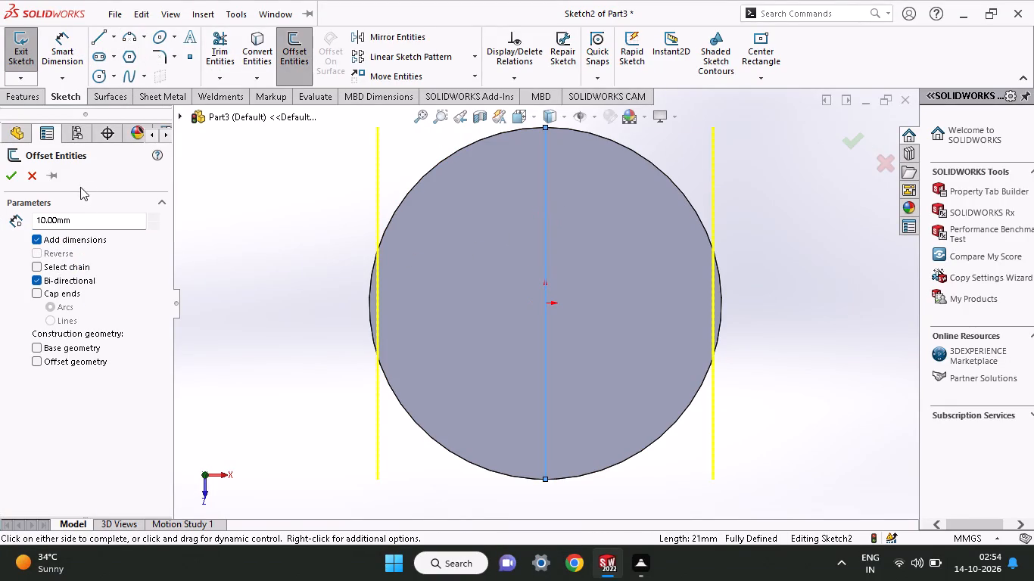
pyautogui.moveTo(74, 223); pyautogui.dragTo(0, 235)
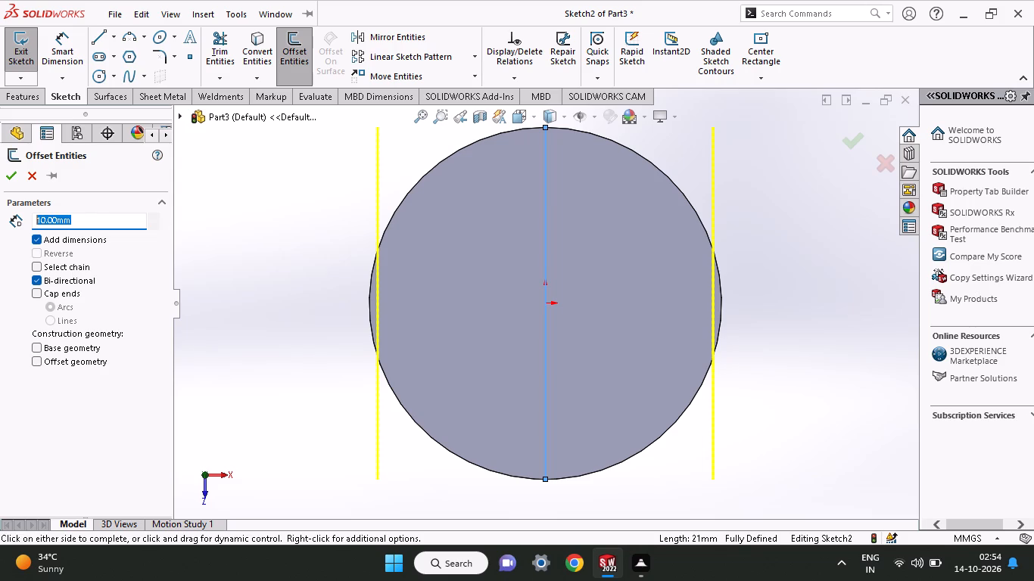
pyautogui.moveTo(0, 235); pyautogui.dragTo(0, 234)
pyautogui.write('12.5')
pyautogui.press('Return')
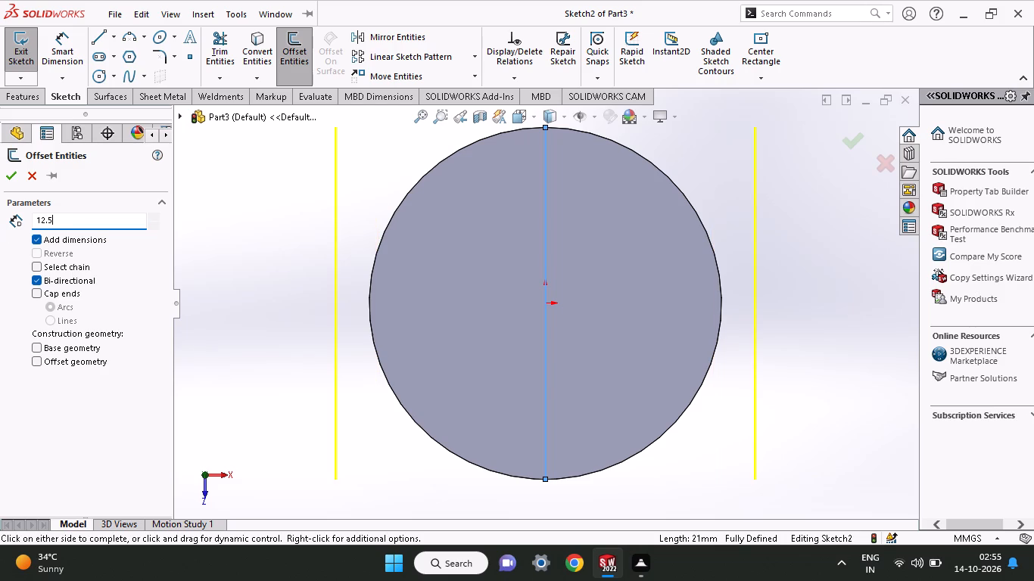
pyautogui.moveTo(98, 222); pyautogui.dragTo(85, 224)
pyautogui.moveTo(85, 224); pyautogui.dragTo(6, 238)
pyautogui.write('12.5/2')
pyautogui.press('Return')
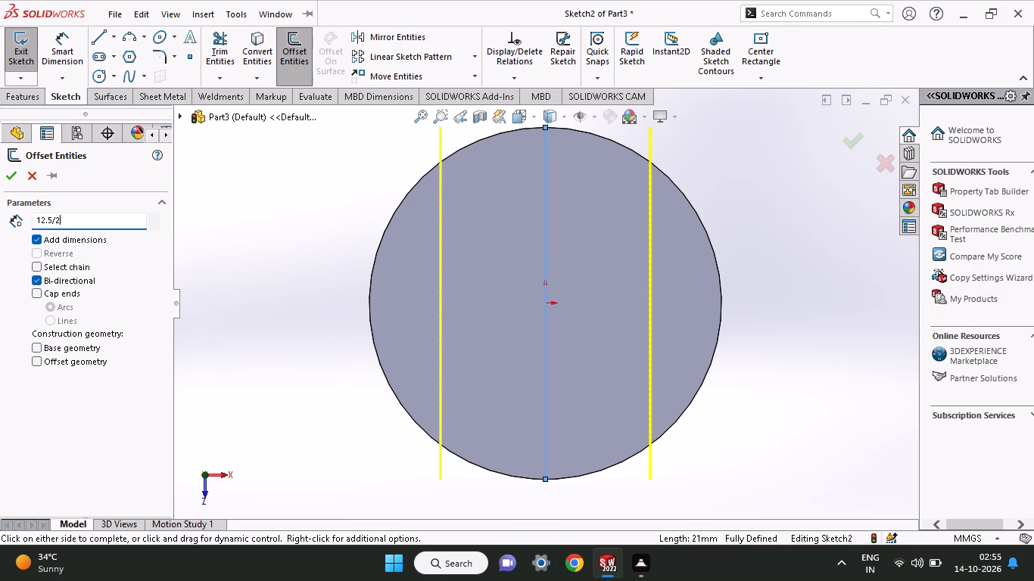
pyautogui.click(9, 172)
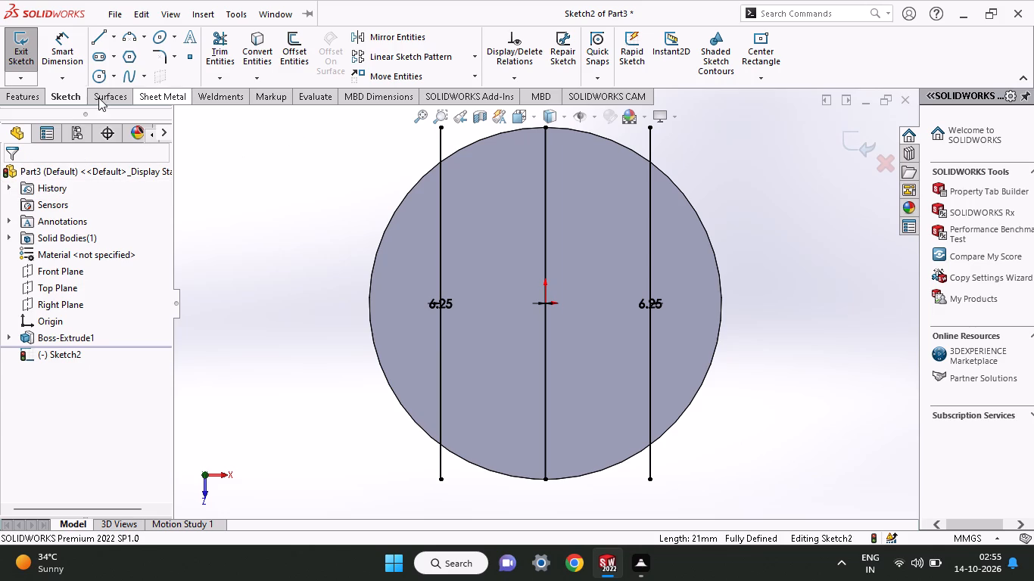
# Sketch a horizontal line through the origin across the full diameter of the top face, ending on the circular edge.
pyautogui.click(94, 42)
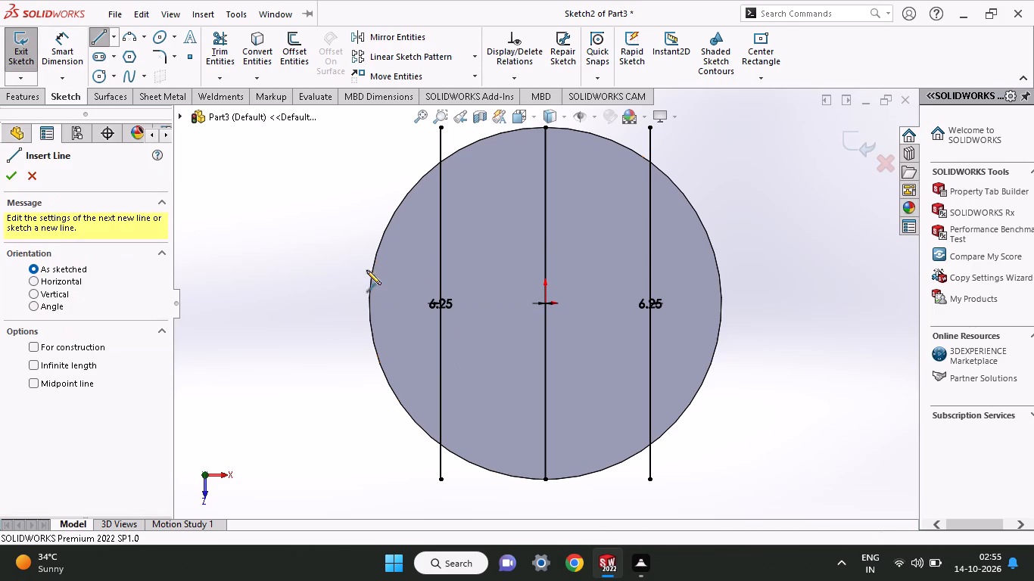
pyautogui.click(369, 304)
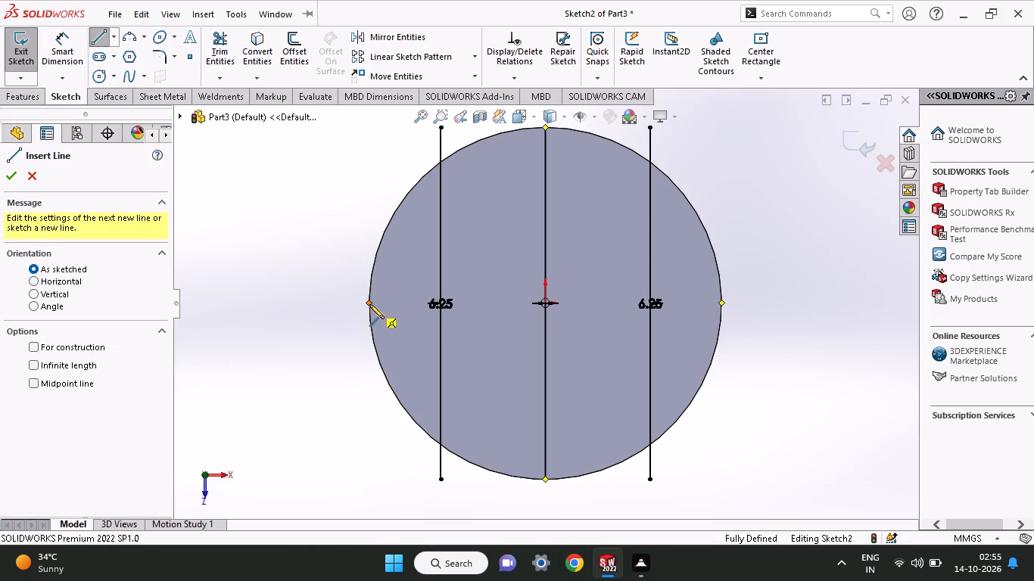
pyautogui.click(718, 302)
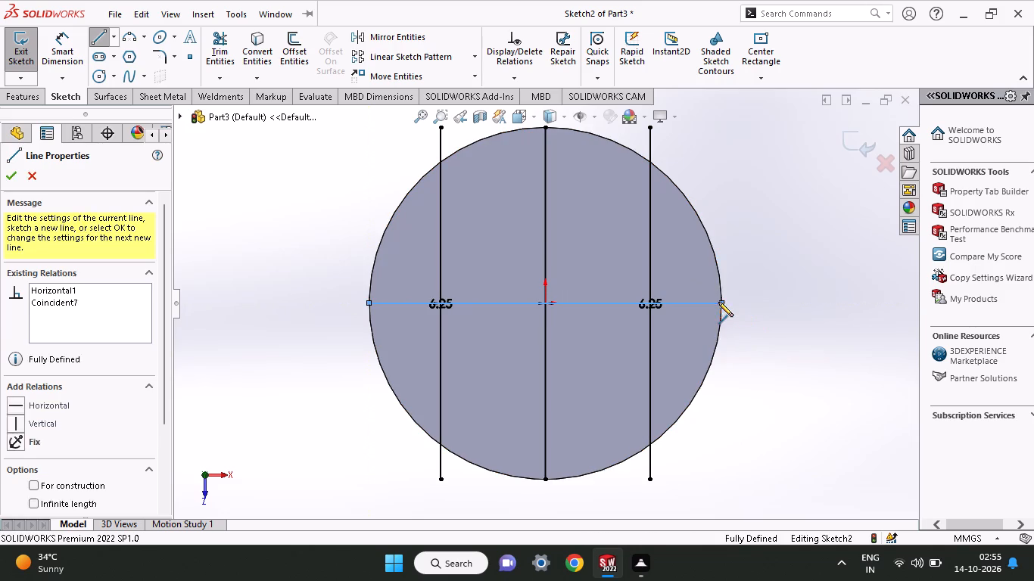
pyautogui.rightClick(729, 256)
pyautogui.click(743, 266)
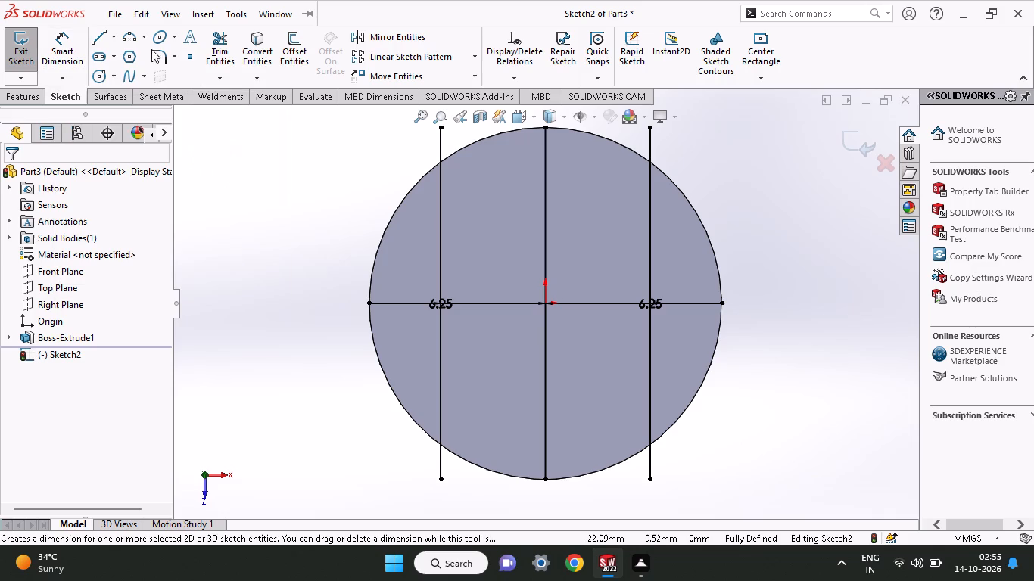
# Sketch a line about 21 mm long across the face, about 5.5 mm above the horizontal centre line, and make it horizontal.
pyautogui.click(102, 37)
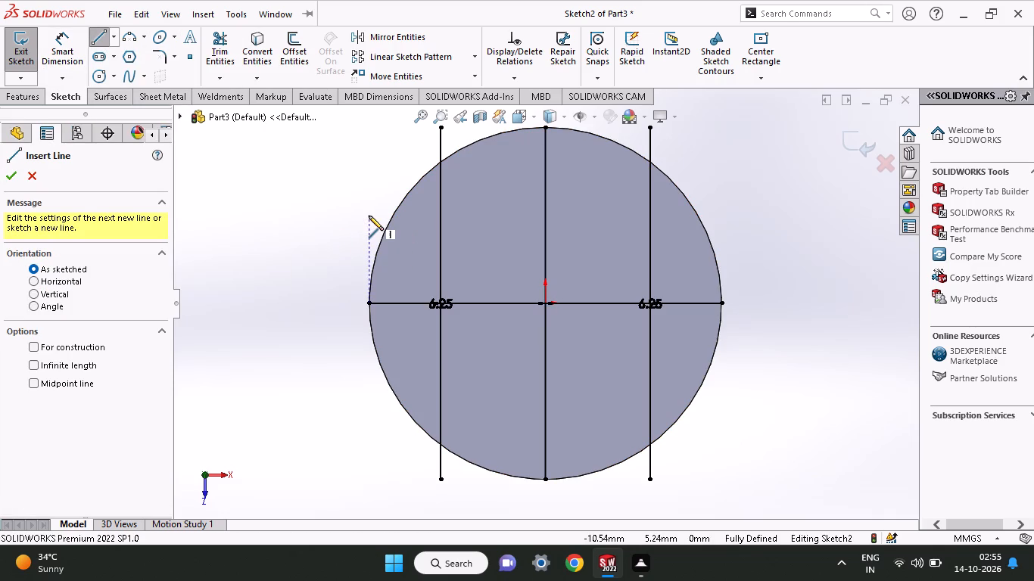
pyautogui.click(366, 211)
pyautogui.click(724, 202)
pyautogui.rightClick(751, 197)
pyautogui.click(768, 206)
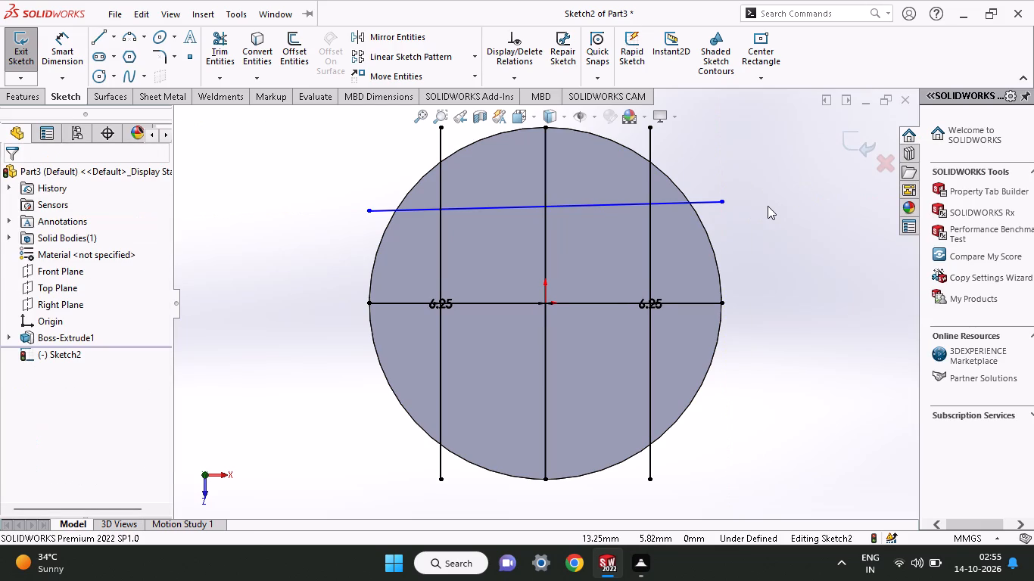
pyautogui.click(705, 204)
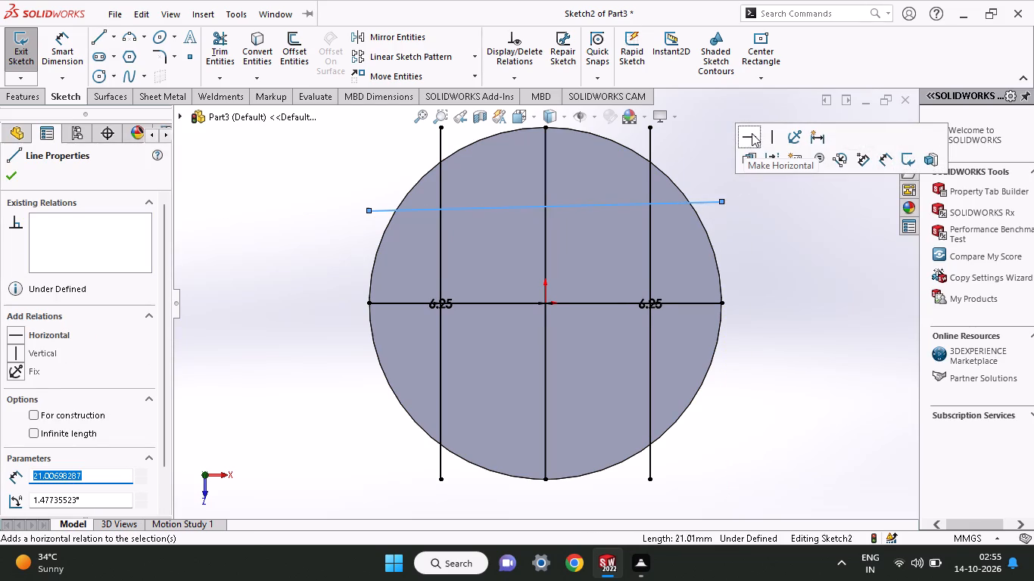
pyautogui.click(752, 133)
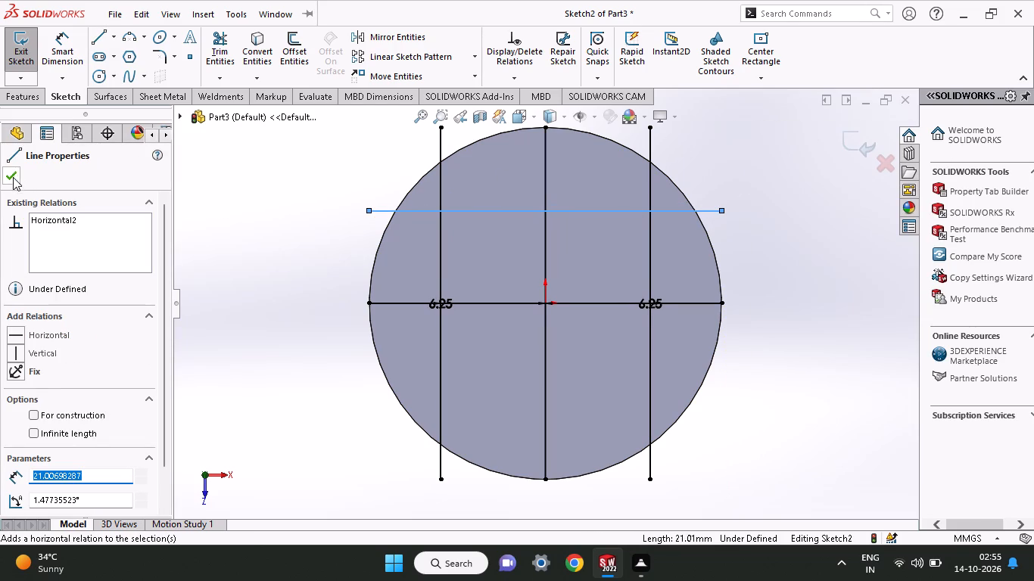
pyautogui.click(12, 176)
# Dimension the vertical distance between the left endpoints of the horizontal centre line and the upper line, setting it to 9 mm.
pyautogui.click(69, 62)
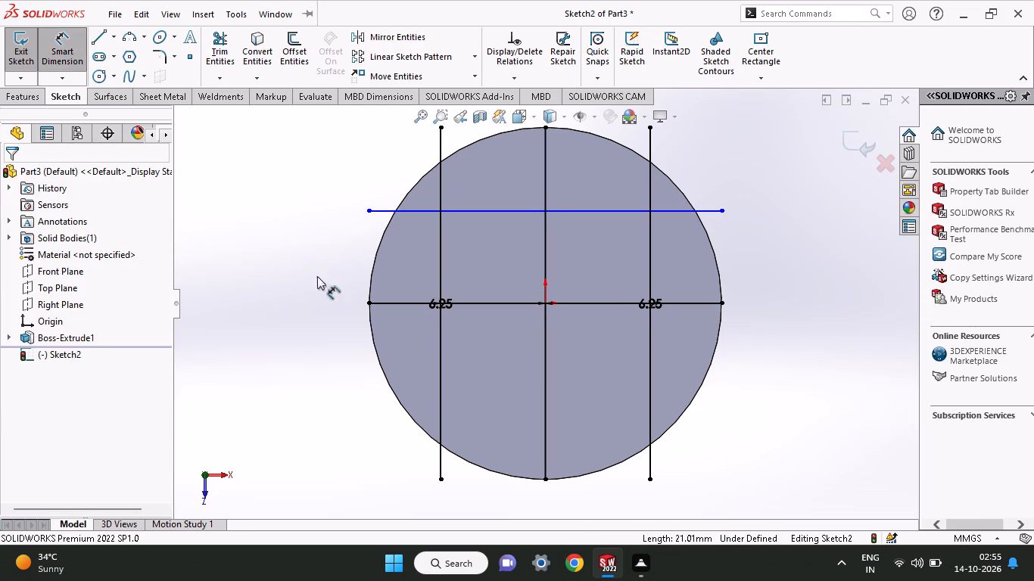
pyautogui.click(369, 306)
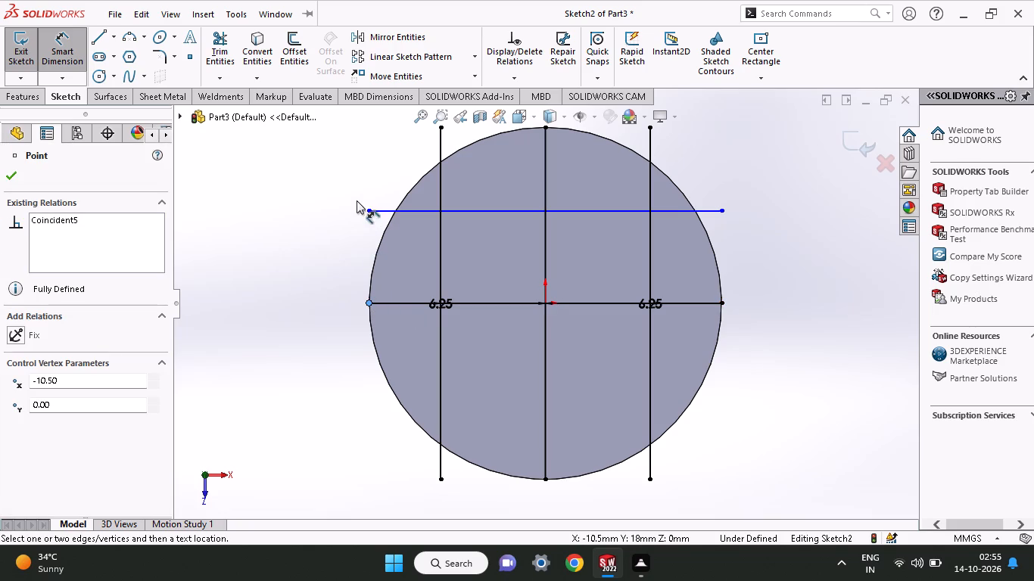
pyautogui.click(372, 212)
pyautogui.click(301, 245)
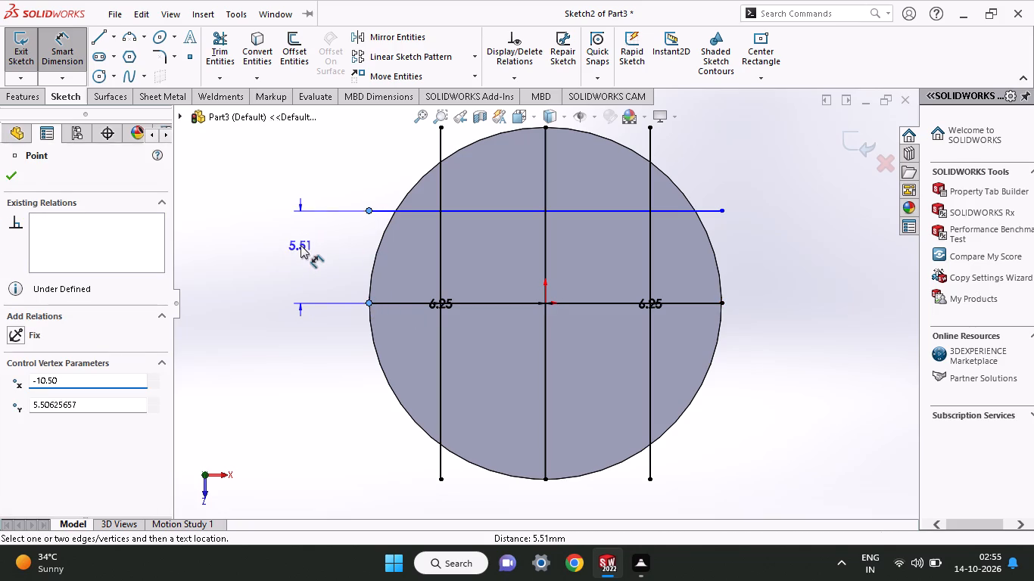
pyautogui.press('9')
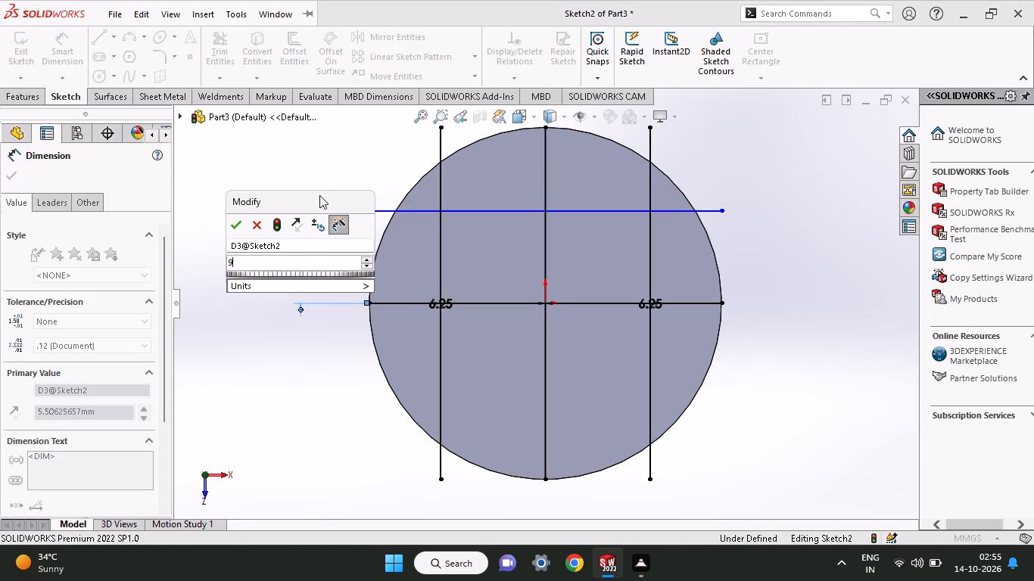
pyautogui.press('Return')
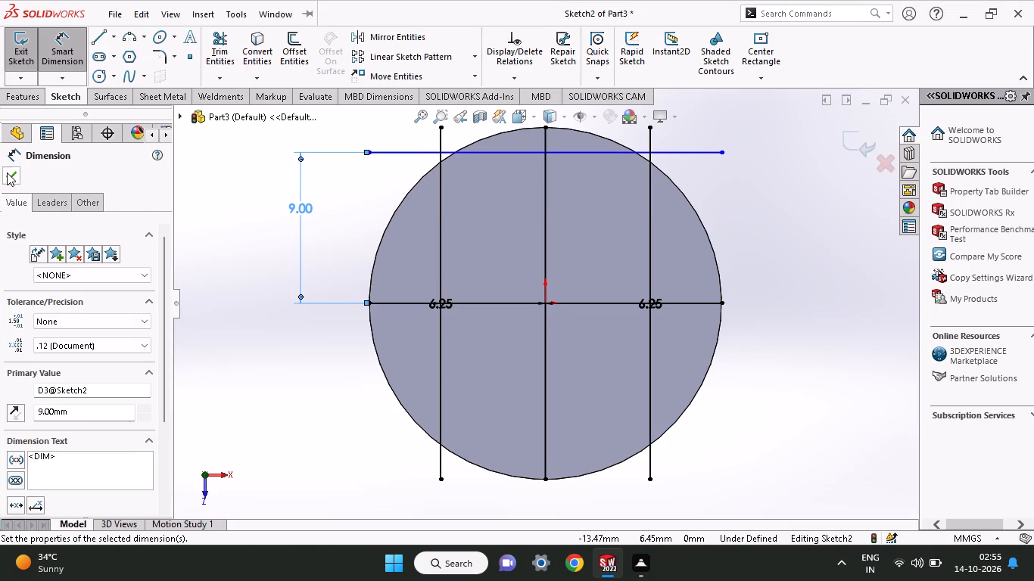
pyautogui.click(7, 172)
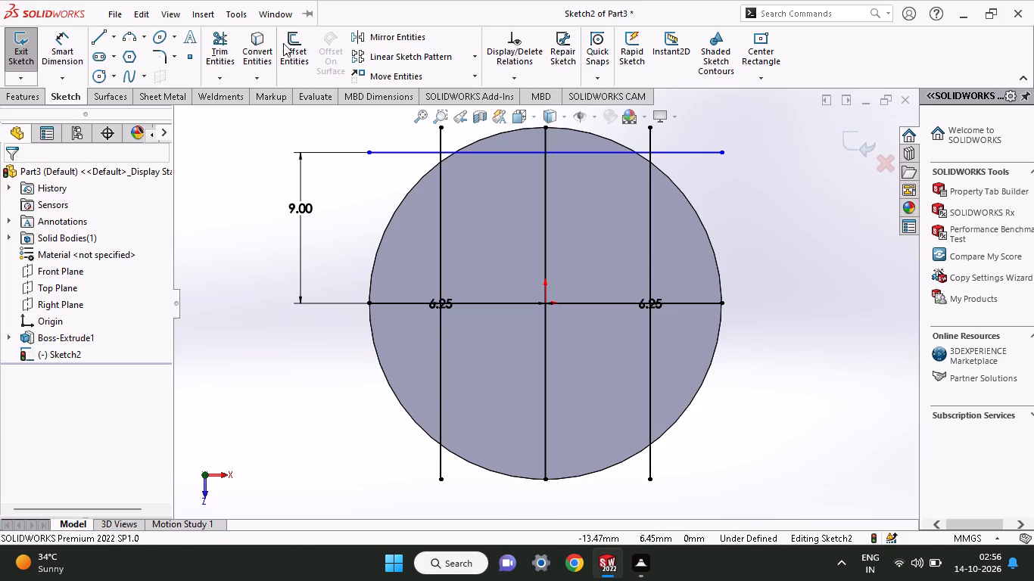
# Sketch a line about 21.6 mm long across the face, about 5.9 mm below the horizontal centre line, and make it horizontal.
pyautogui.click(104, 41)
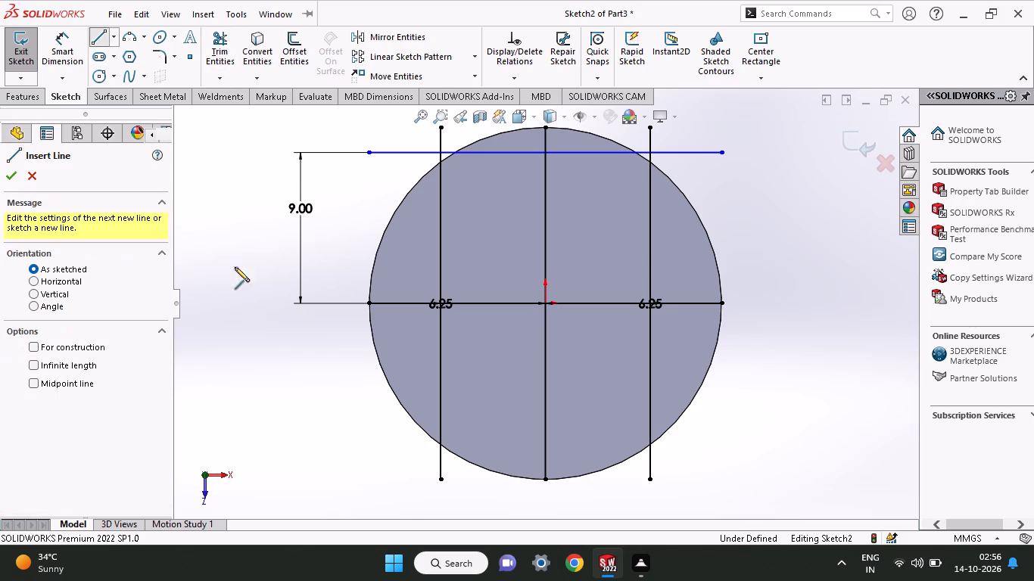
pyautogui.click(359, 402)
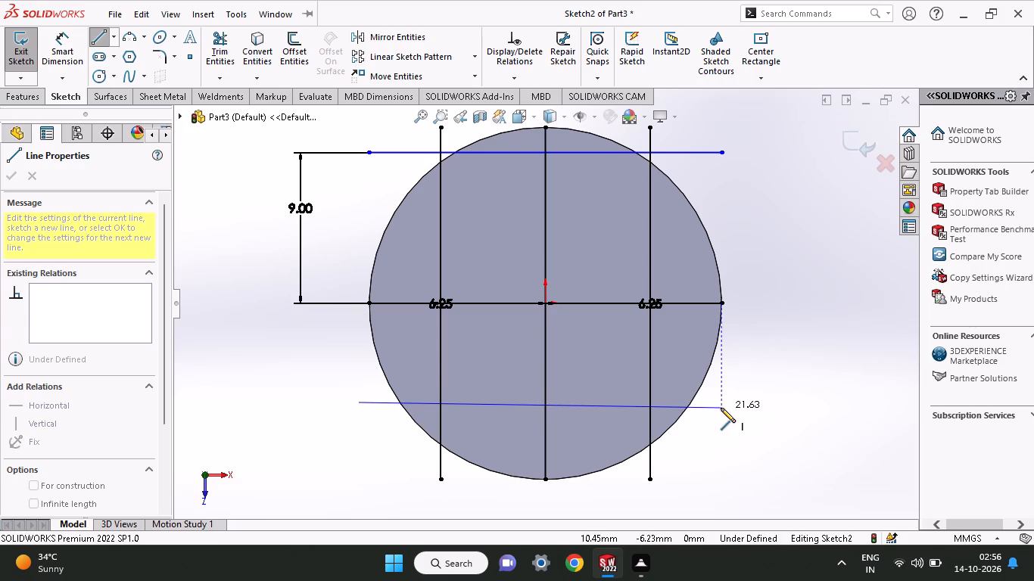
pyautogui.click(721, 408)
pyautogui.rightClick(746, 382)
pyautogui.click(759, 391)
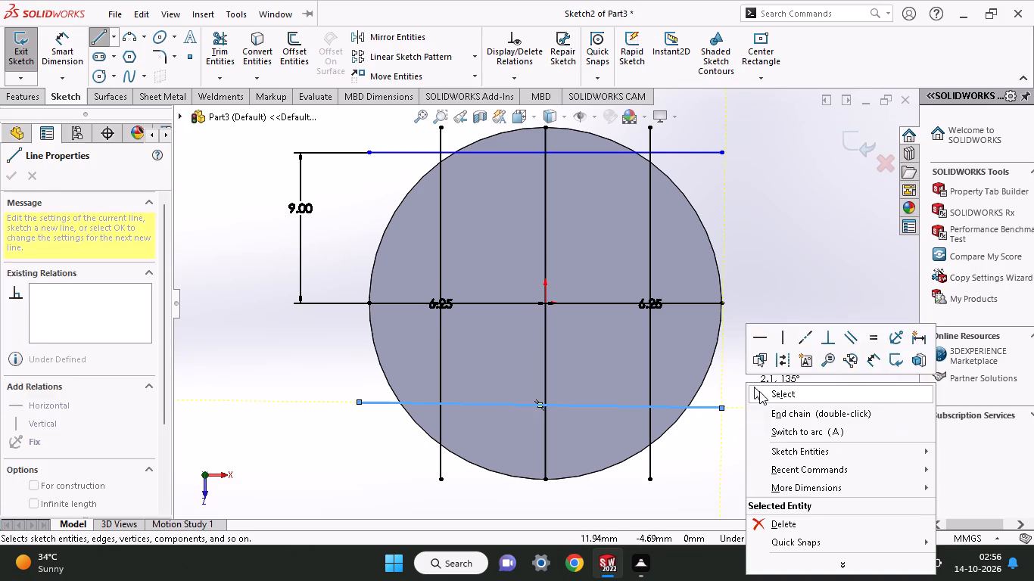
pyautogui.click(626, 402)
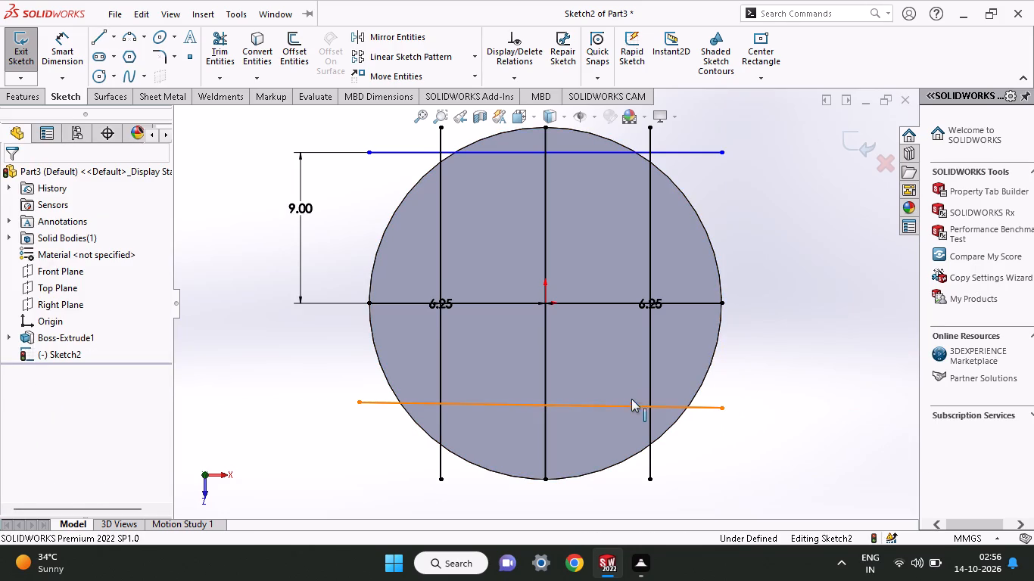
pyautogui.click(680, 335)
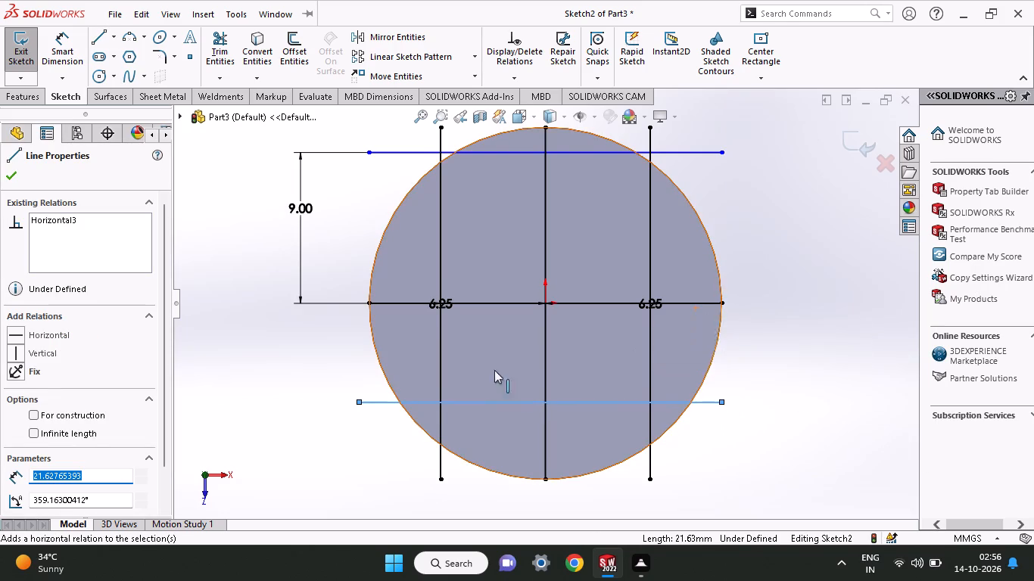
# Dimension the vertical distance between the left endpoints of the lower line and the horizontal centre line, setting it to 9 mm.
pyautogui.click(55, 43)
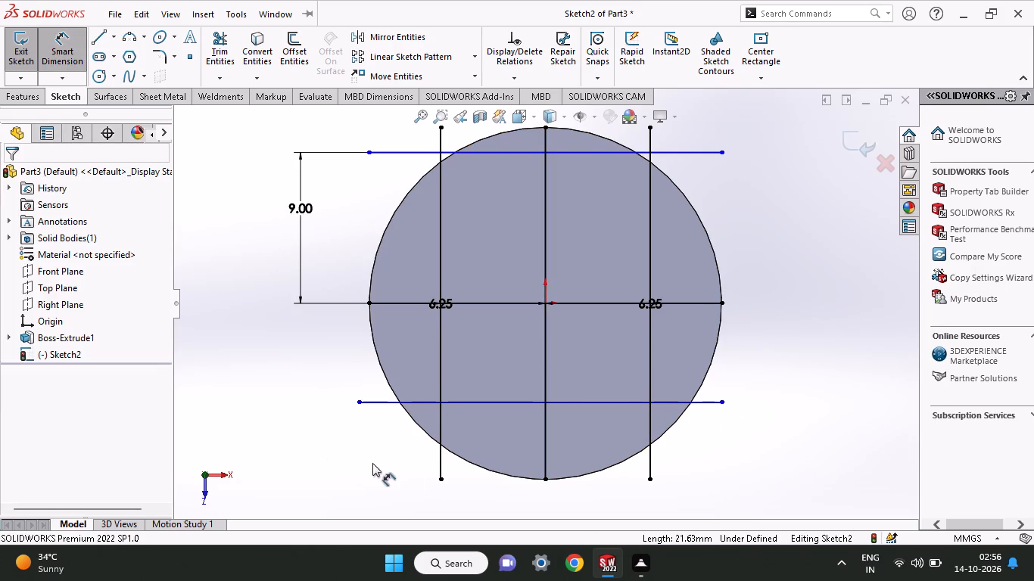
pyautogui.click(360, 405)
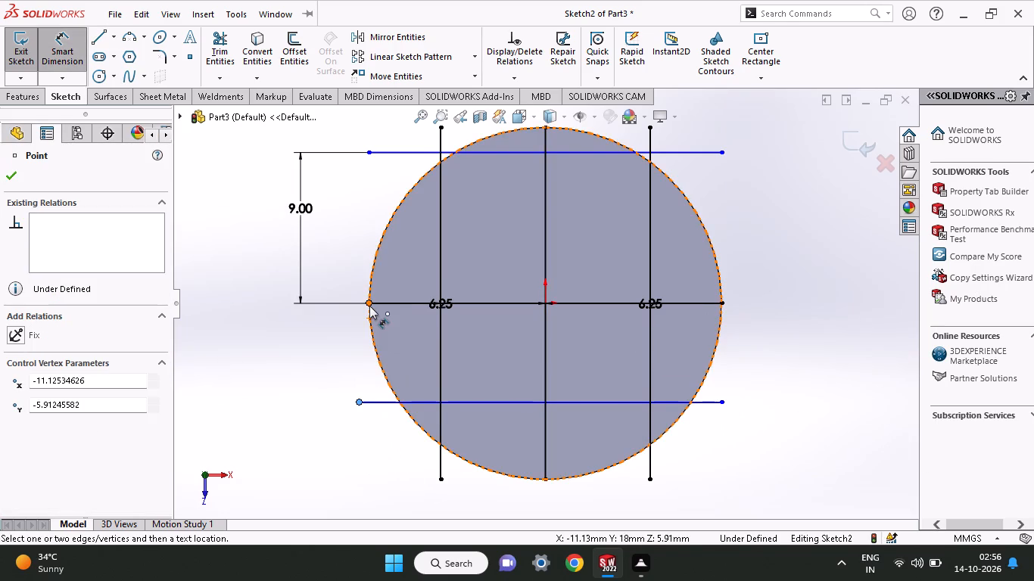
pyautogui.click(369, 306)
pyautogui.click(275, 374)
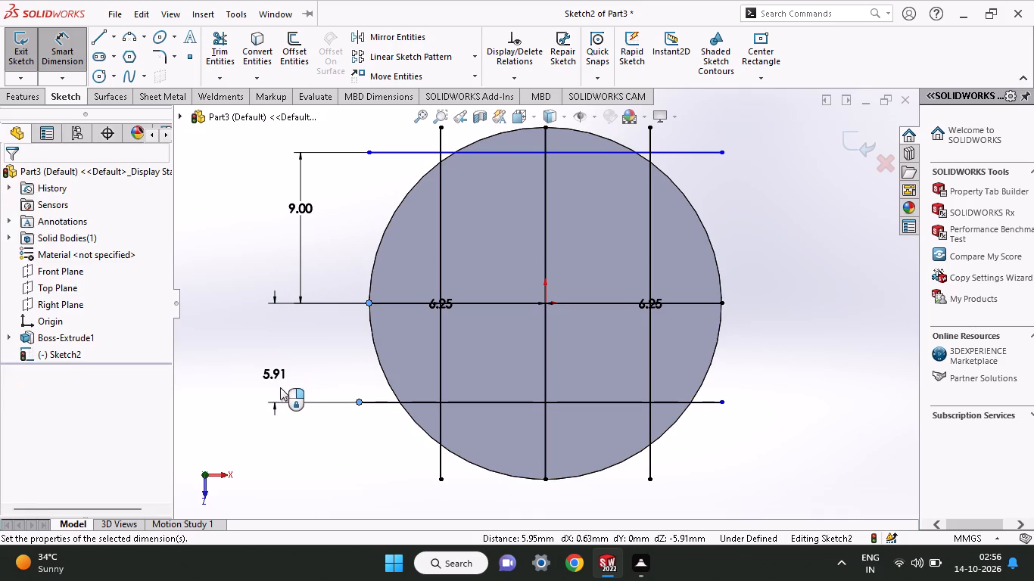
pyautogui.press('9')
pyautogui.press('Return')
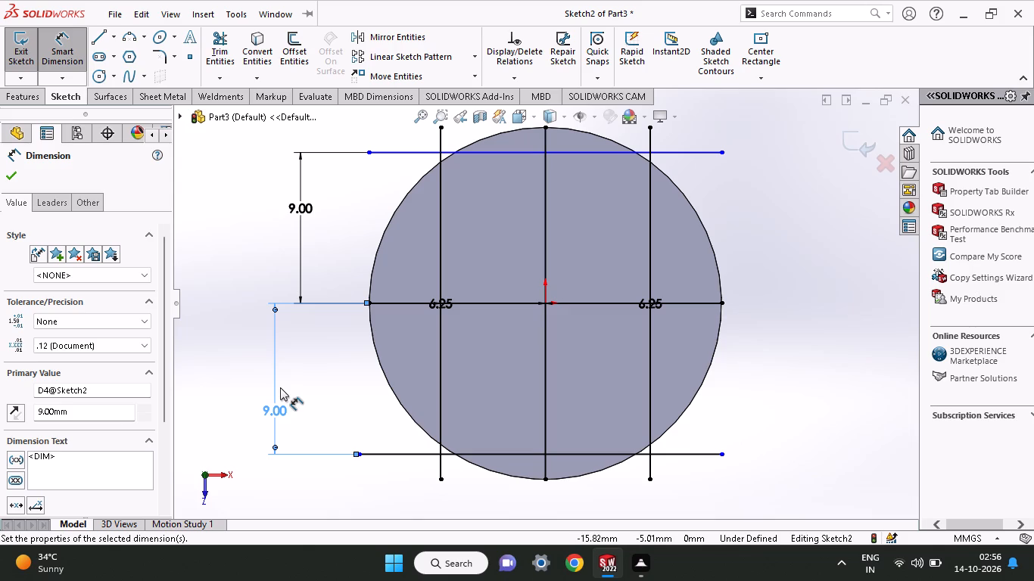
pyautogui.click(4, 178)
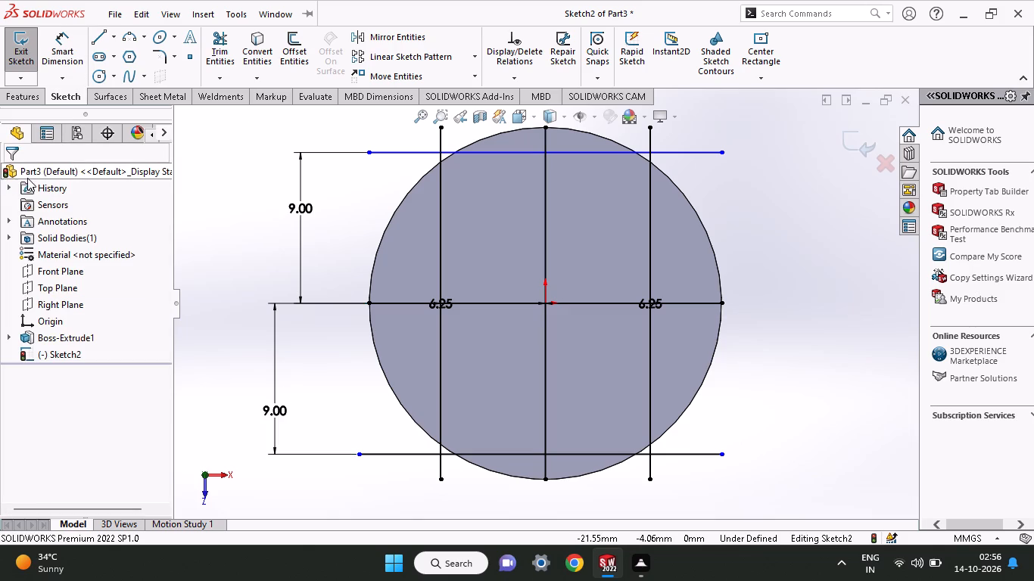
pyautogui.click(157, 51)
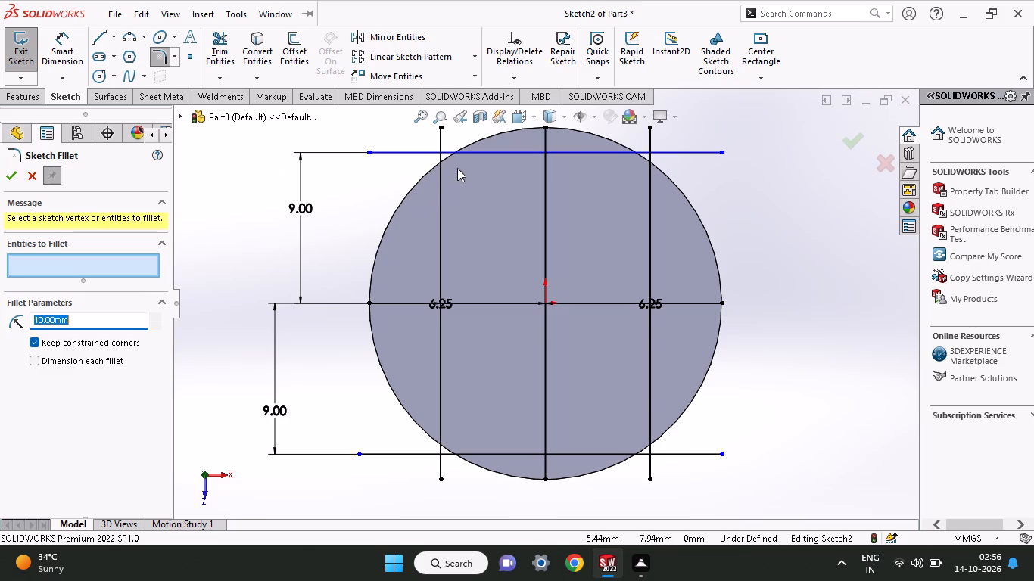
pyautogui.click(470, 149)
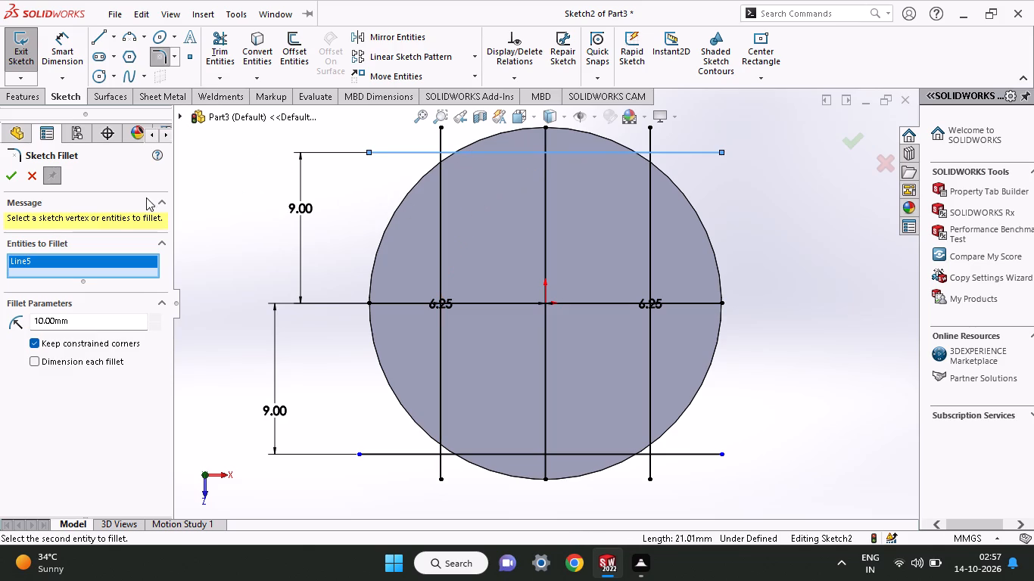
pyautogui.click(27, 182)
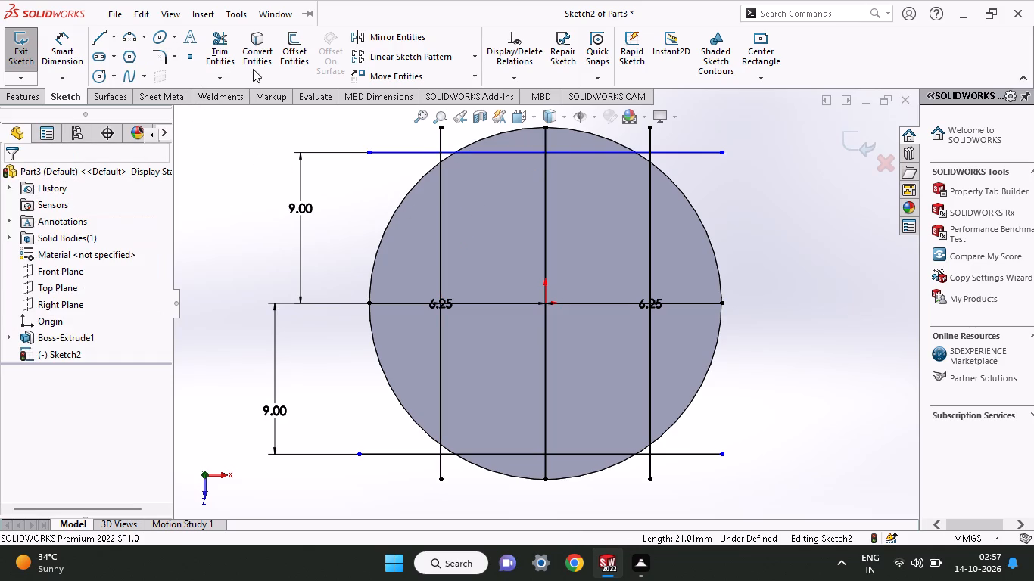
# Trim the overhanging ends of the upper horizontal line and the left vertical line at the profile's upper-left corner.
pyautogui.click(226, 48)
pyautogui.moveTo(378, 173); pyautogui.dragTo(386, 142)
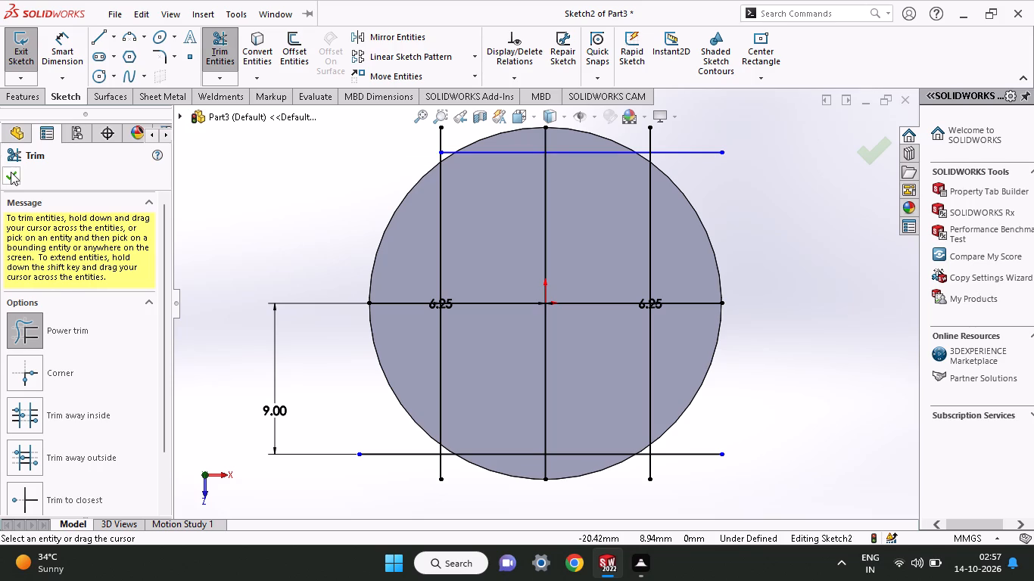
pyautogui.click(11, 174)
pyautogui.scroll(1, 272, 194)
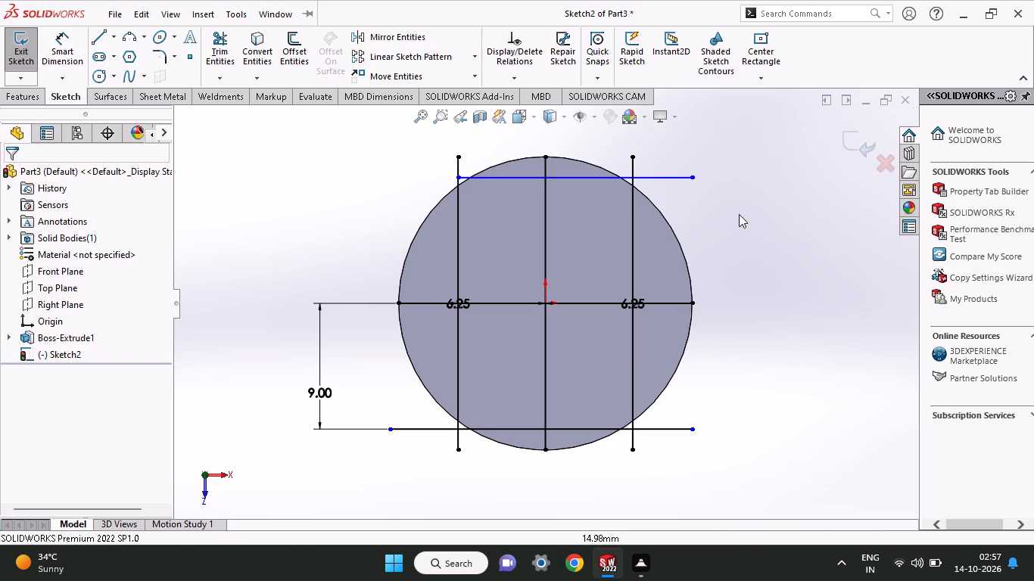
pyautogui.click(220, 48)
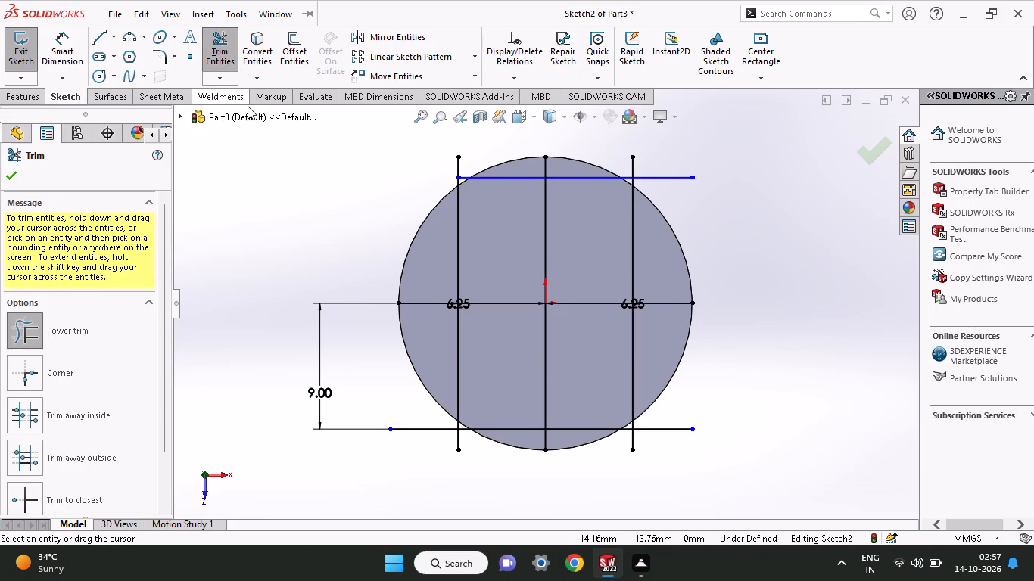
pyautogui.moveTo(433, 164); pyautogui.dragTo(474, 160)
pyautogui.click(11, 171)
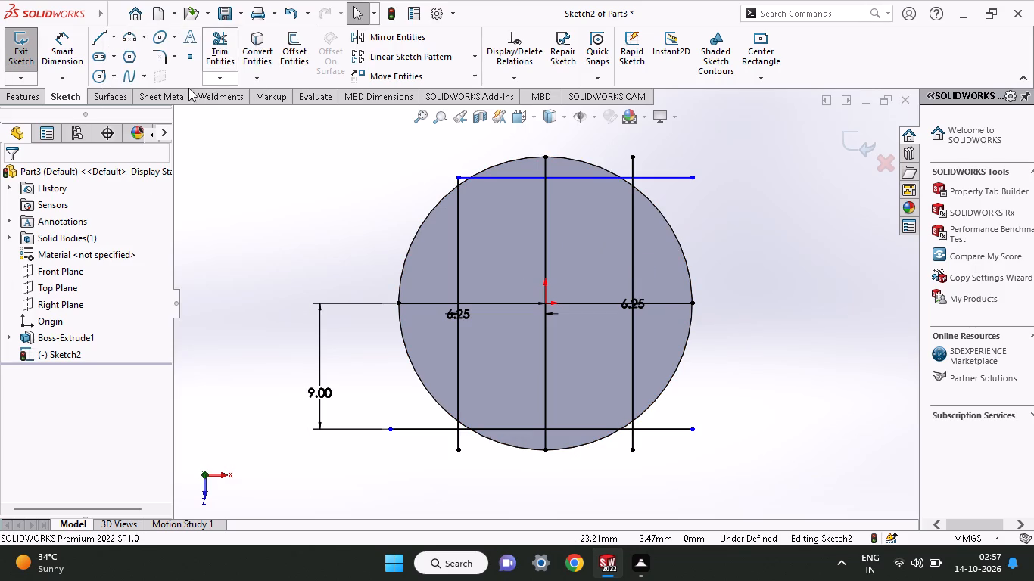
# Trim the overhanging ends of the upper horizontal line and the right vertical line at the profile's upper-right corner.
pyautogui.click(212, 54)
pyautogui.moveTo(666, 204); pyautogui.dragTo(669, 177)
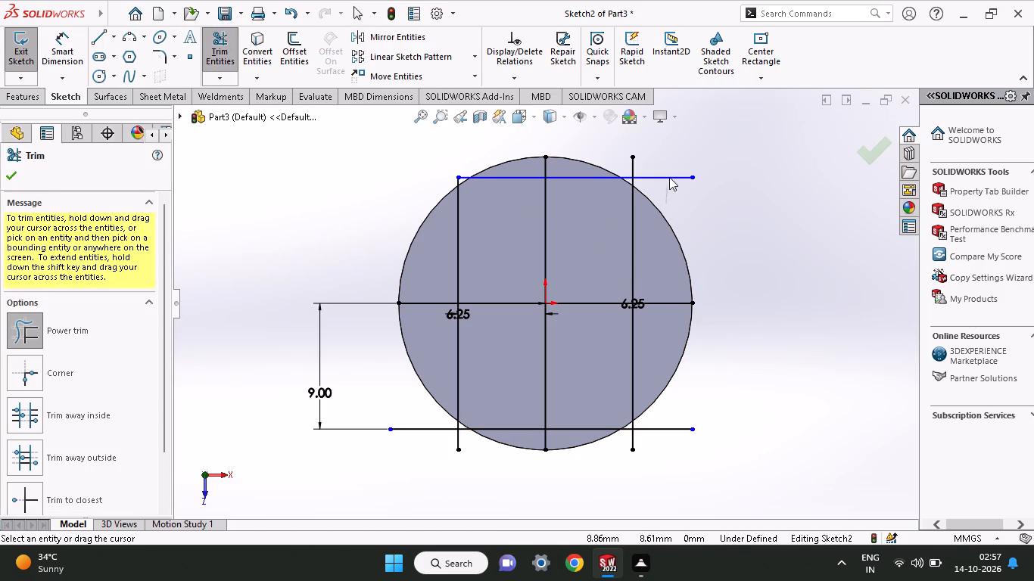
pyautogui.moveTo(669, 177); pyautogui.dragTo(669, 174)
pyautogui.click(13, 179)
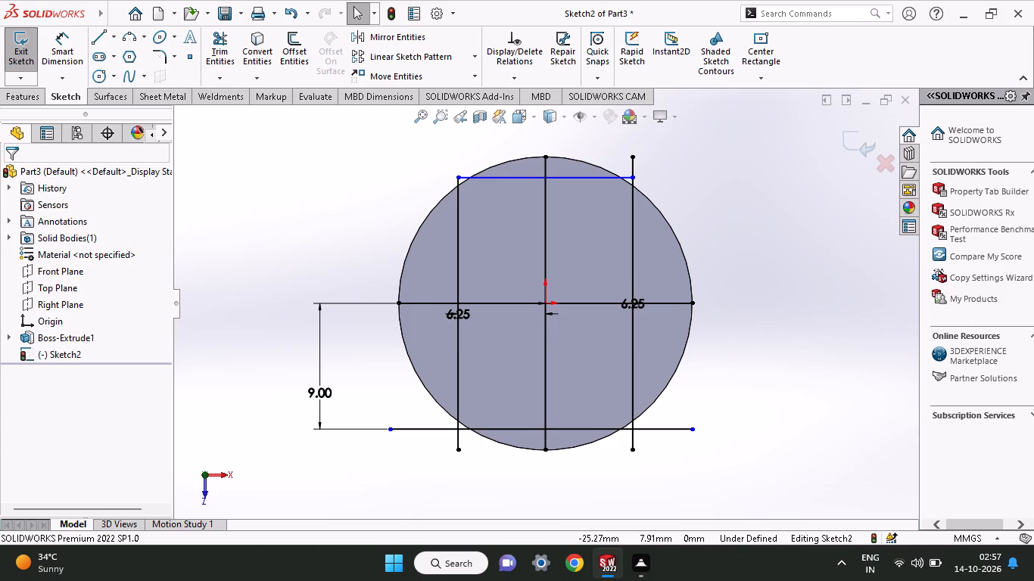
pyautogui.click(213, 54)
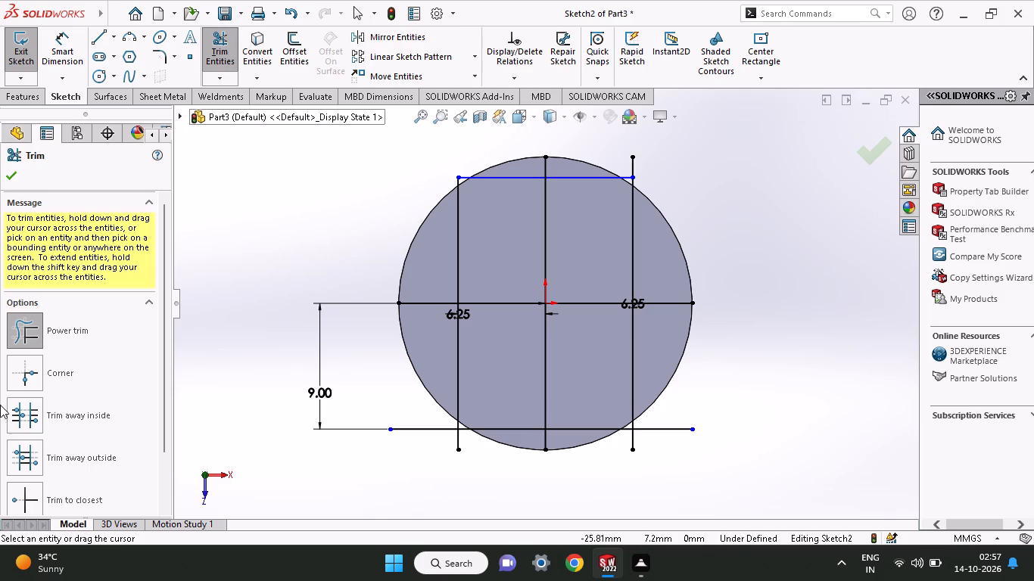
pyautogui.moveTo(650, 172); pyautogui.dragTo(619, 169)
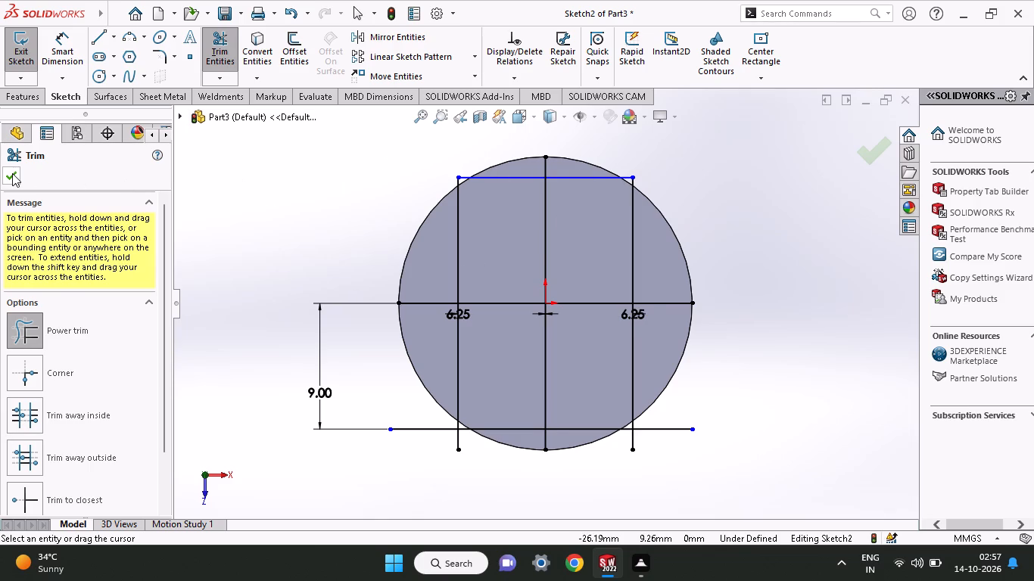
pyautogui.click(12, 173)
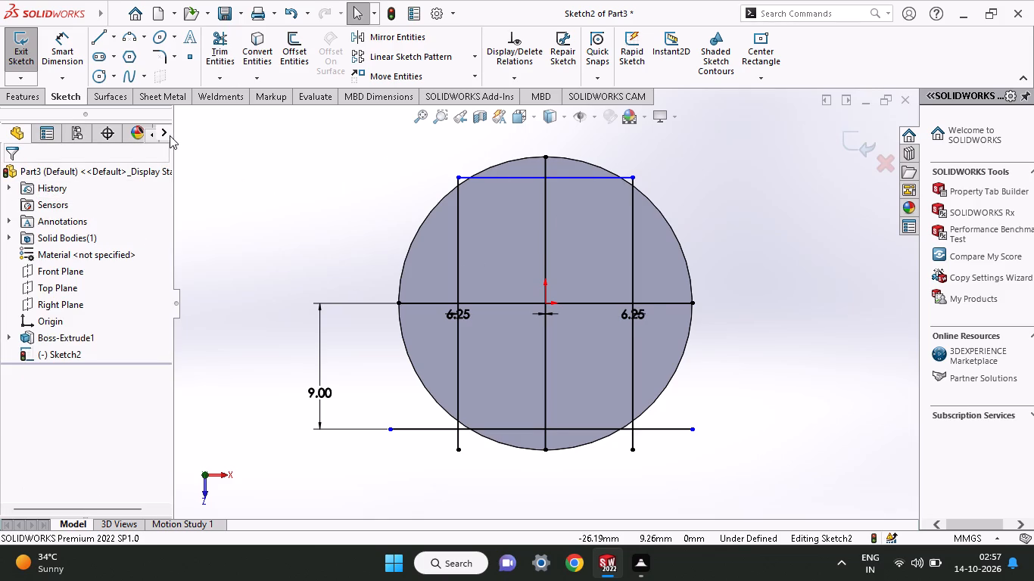
# Trim the lower horizontal line's left overhang and the ends of the left and centre vertical lines below it.
pyautogui.click(220, 40)
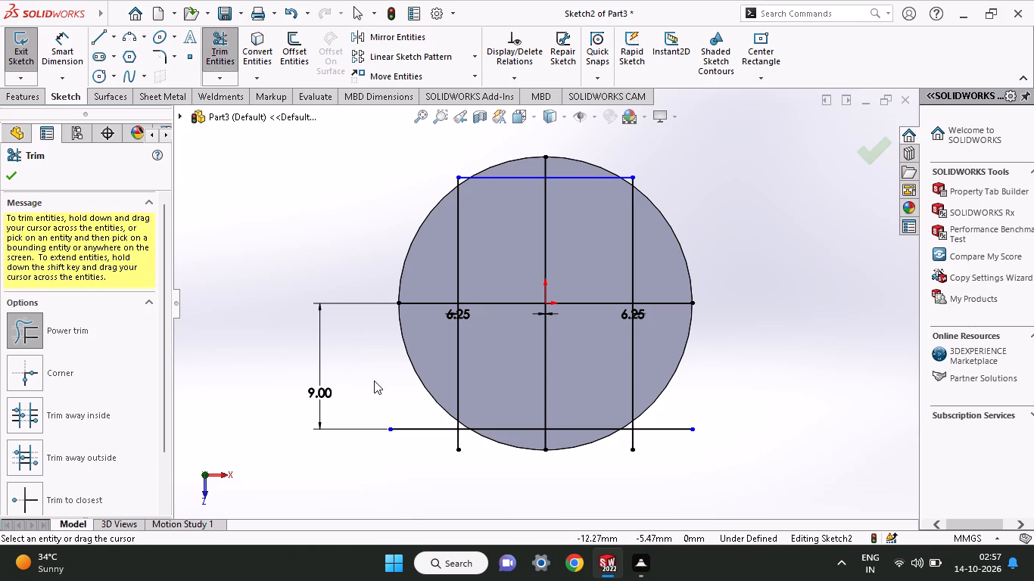
pyautogui.moveTo(377, 384); pyautogui.dragTo(409, 462)
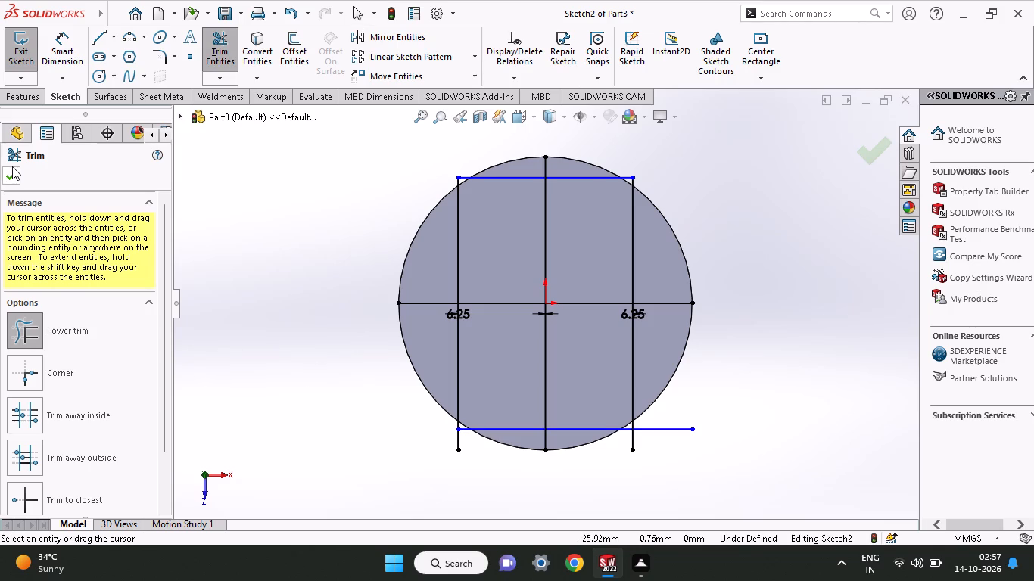
pyautogui.click(12, 166)
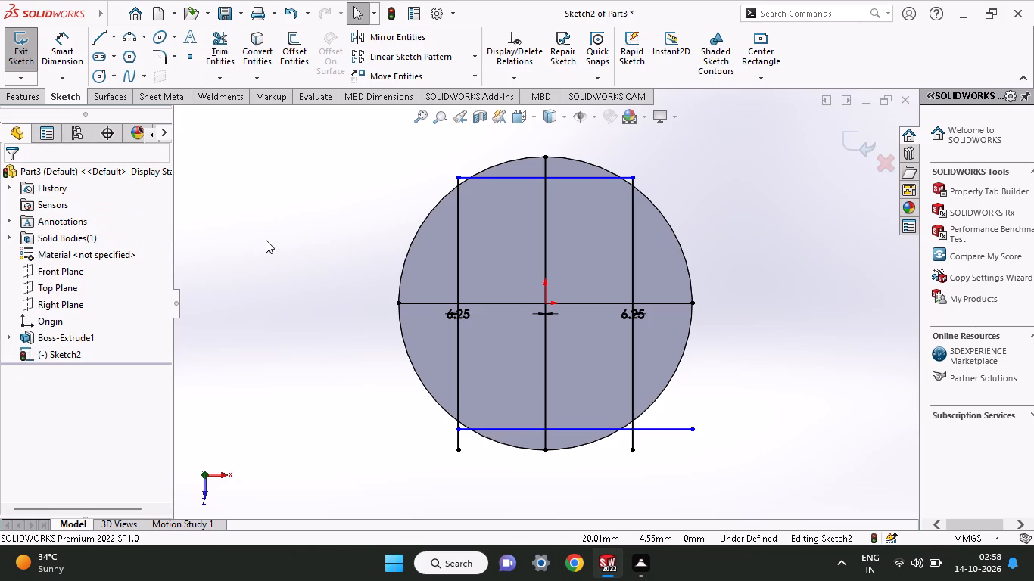
pyautogui.click(204, 69)
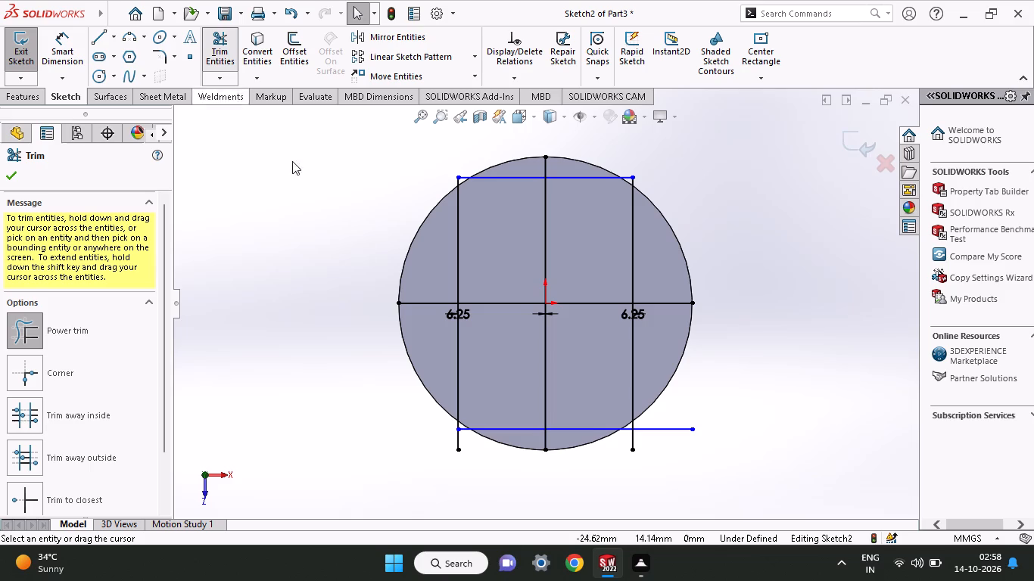
pyautogui.moveTo(441, 426); pyautogui.dragTo(474, 443)
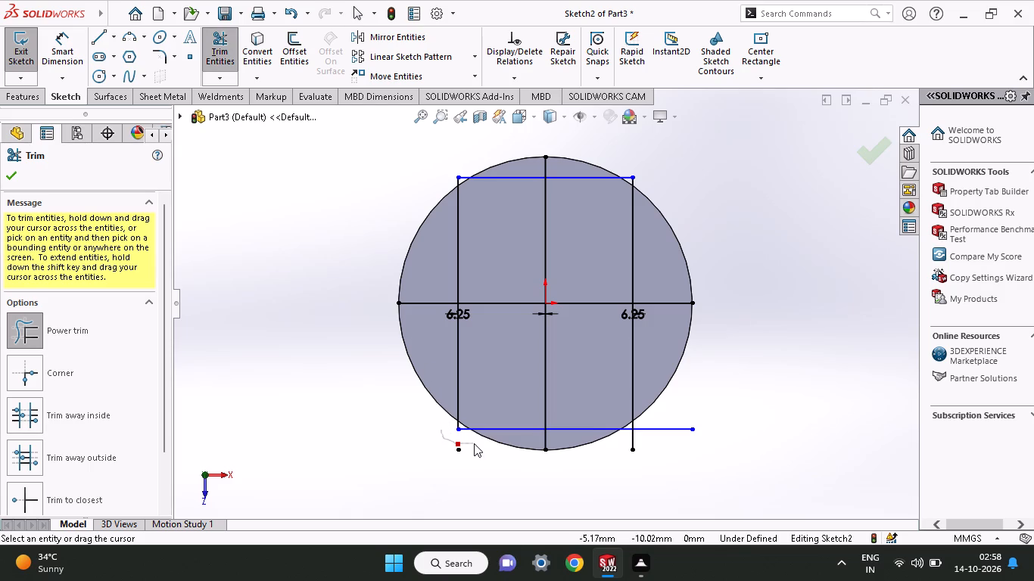
pyautogui.moveTo(474, 443); pyautogui.dragTo(558, 438)
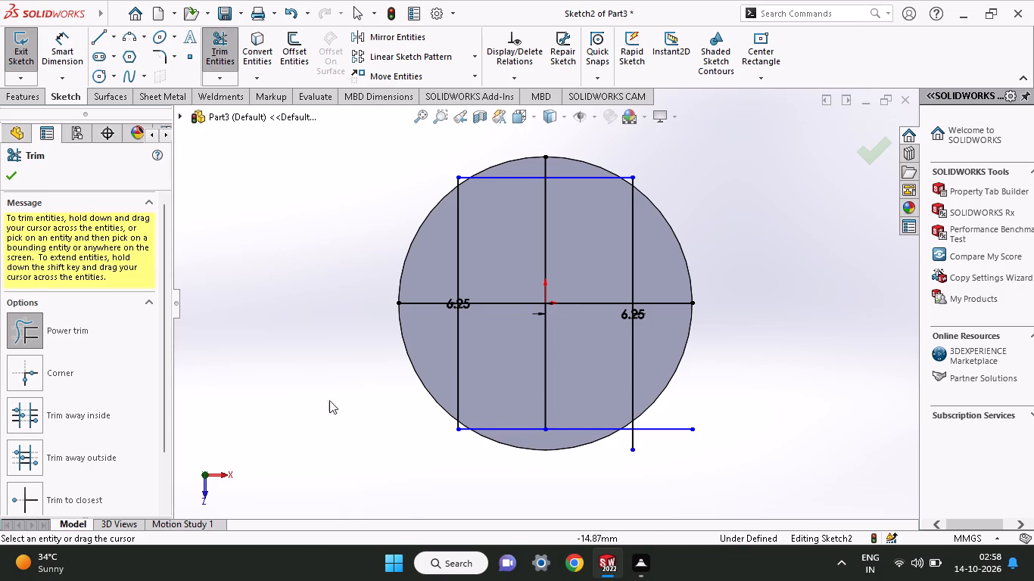
pyautogui.click(12, 175)
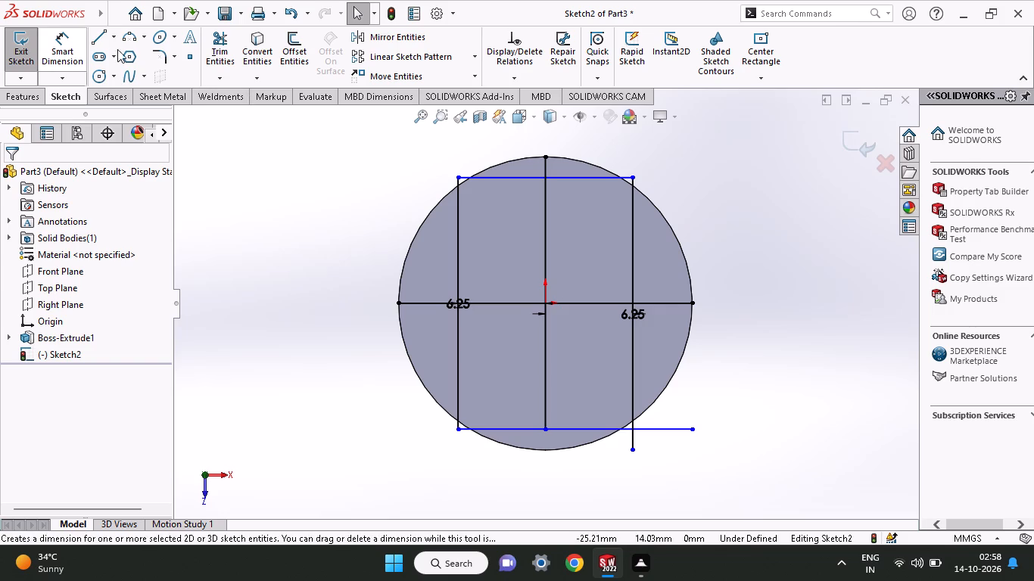
# Trim the overhanging ends of the right vertical line and the lower horizontal line at the profile's lower-right corner.
pyautogui.click(210, 52)
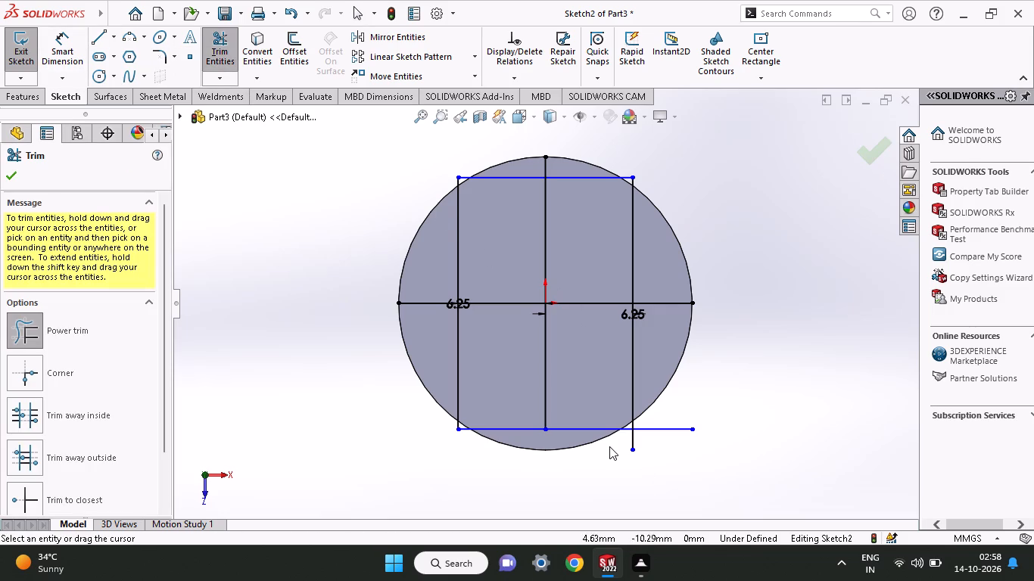
pyautogui.moveTo(609, 446); pyautogui.dragTo(648, 443)
pyautogui.click(8, 185)
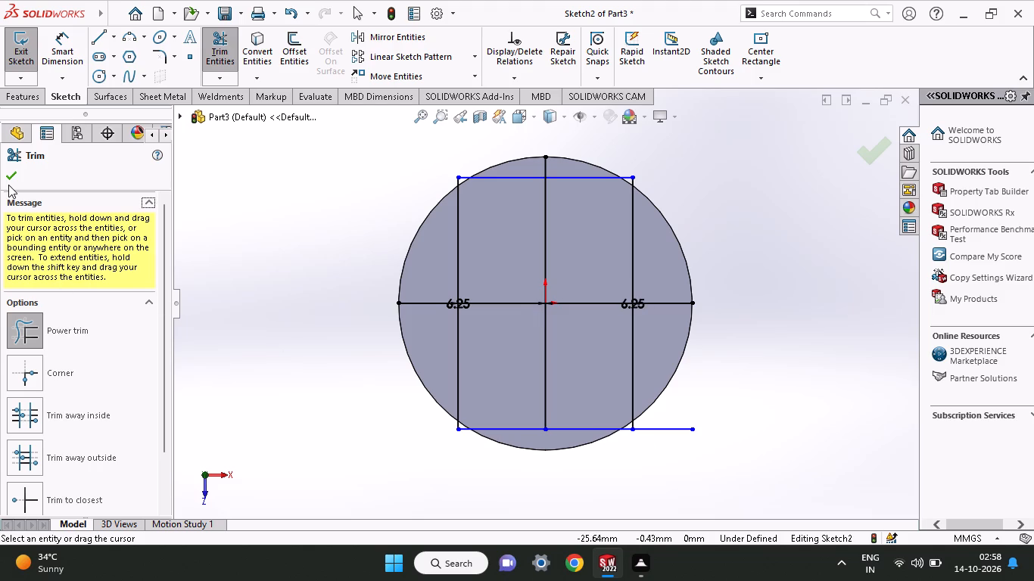
pyautogui.click(8, 179)
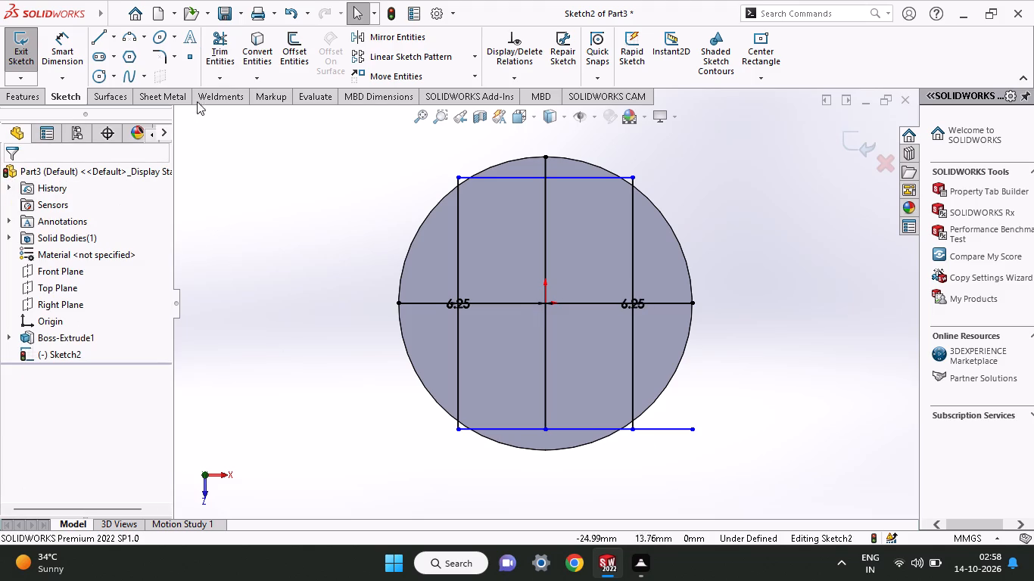
pyautogui.click(205, 72)
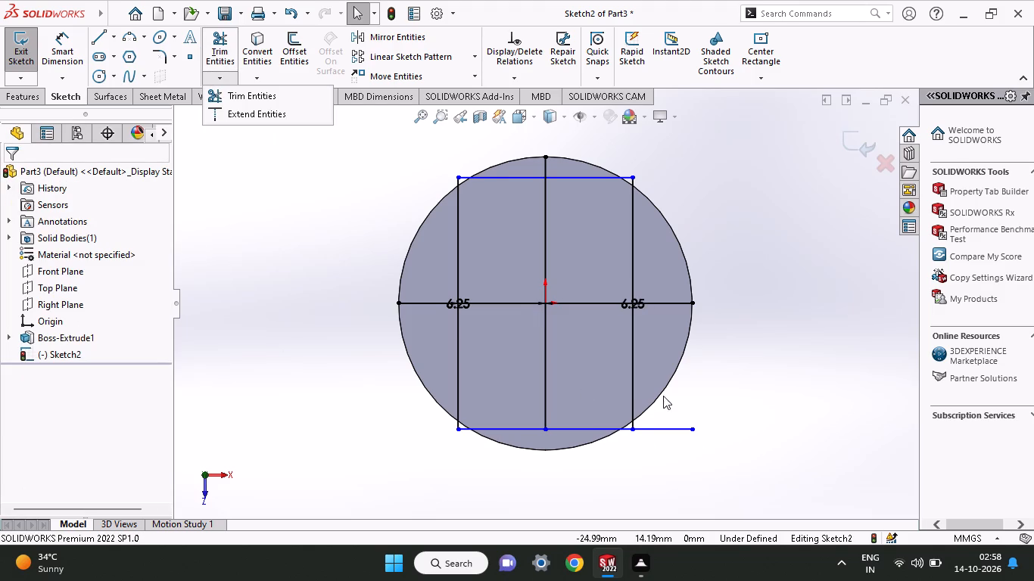
pyautogui.moveTo(663, 394); pyautogui.dragTo(660, 483)
pyautogui.click(640, 462)
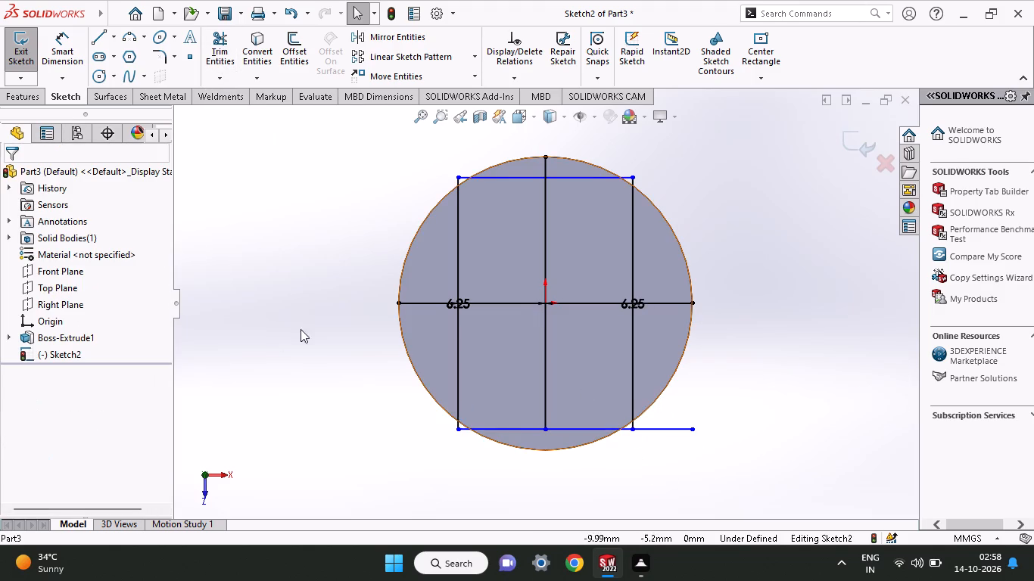
pyautogui.click(220, 51)
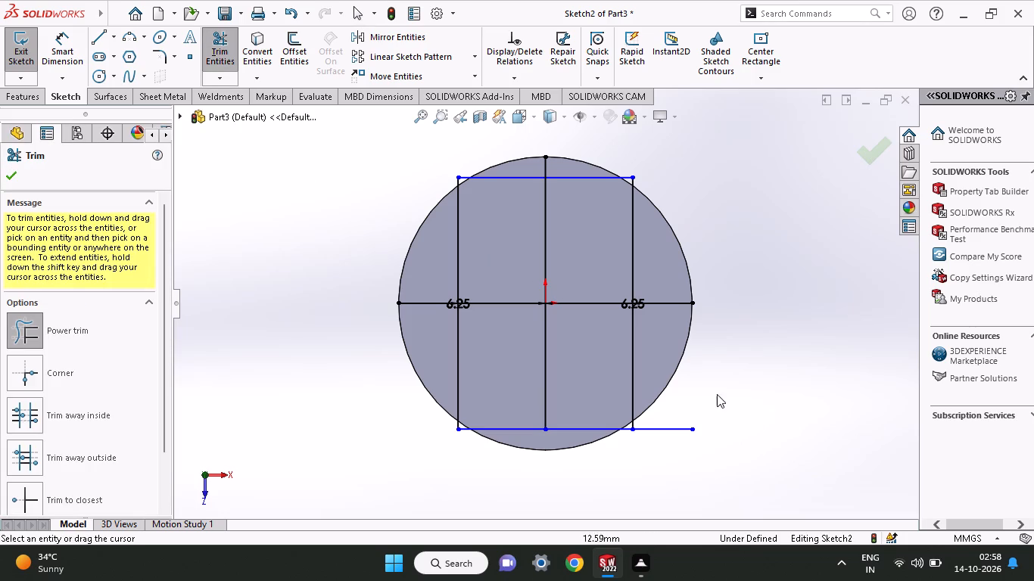
pyautogui.moveTo(708, 406); pyautogui.dragTo(671, 456)
pyautogui.moveTo(692, 390); pyautogui.dragTo(648, 454)
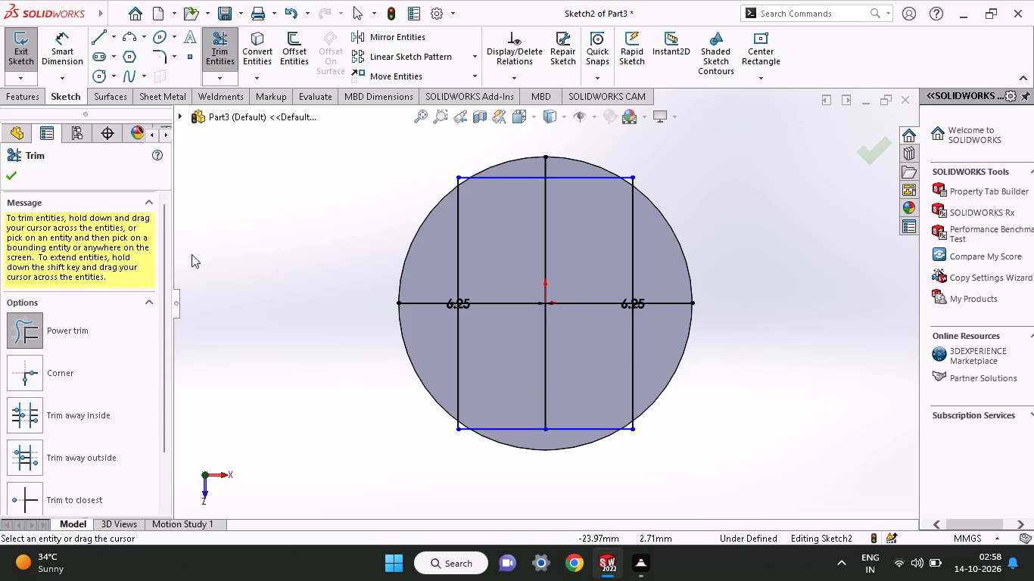
pyautogui.click(6, 169)
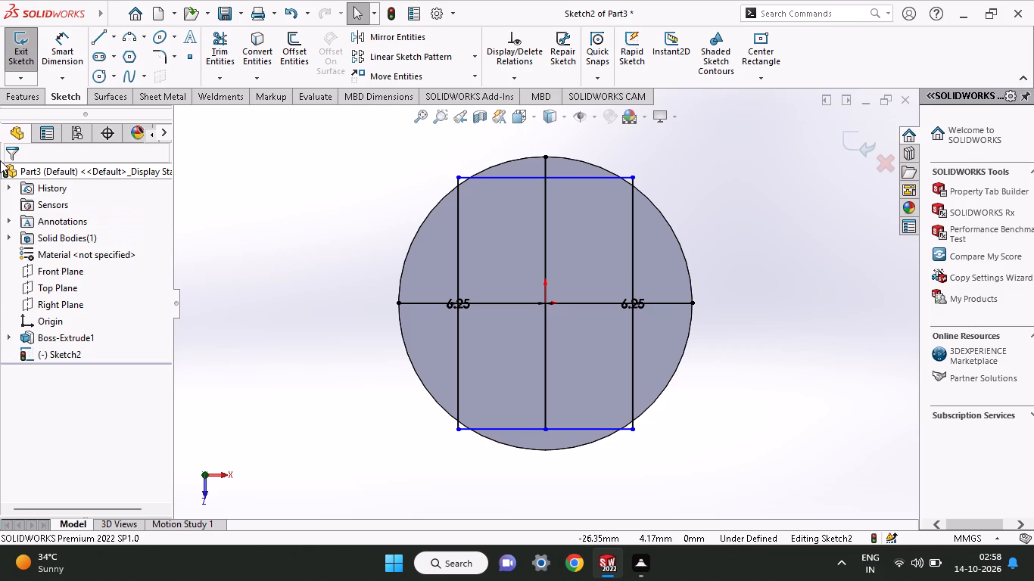
# Trim the part of the horizontal centre line that extends outside the profile's left vertical line.
pyautogui.click(209, 39)
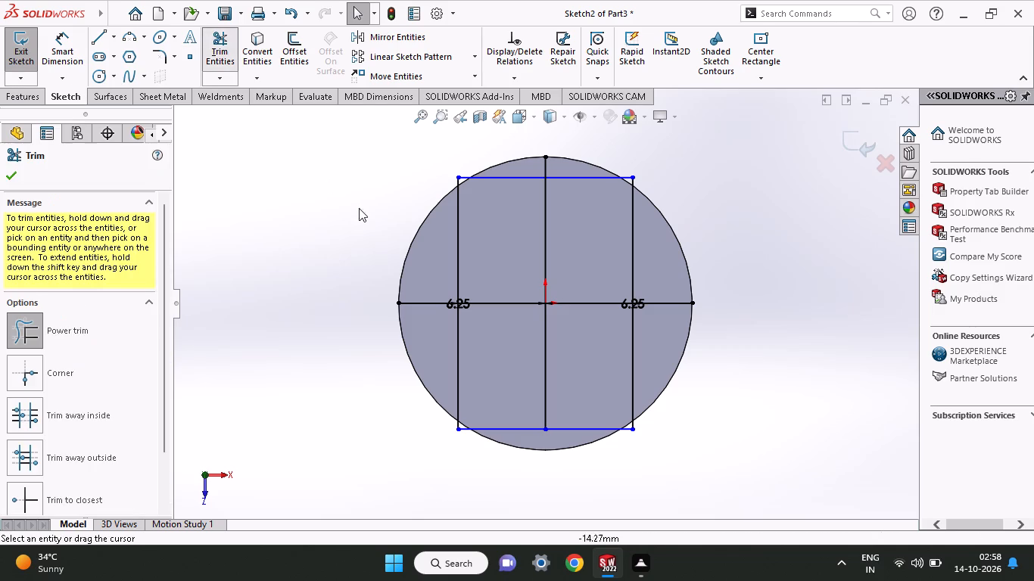
pyautogui.moveTo(428, 331); pyautogui.dragTo(434, 282)
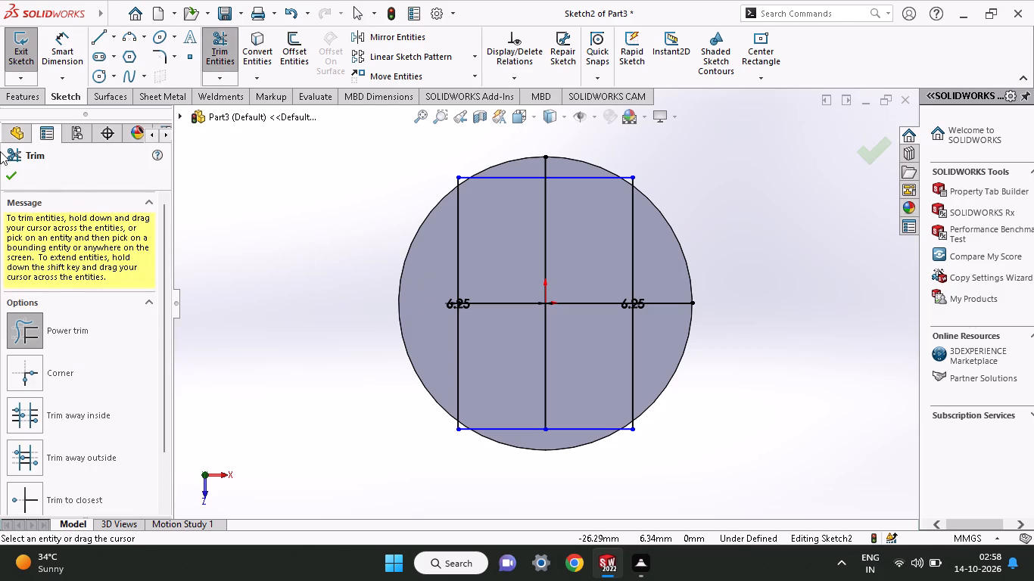
pyautogui.click(9, 171)
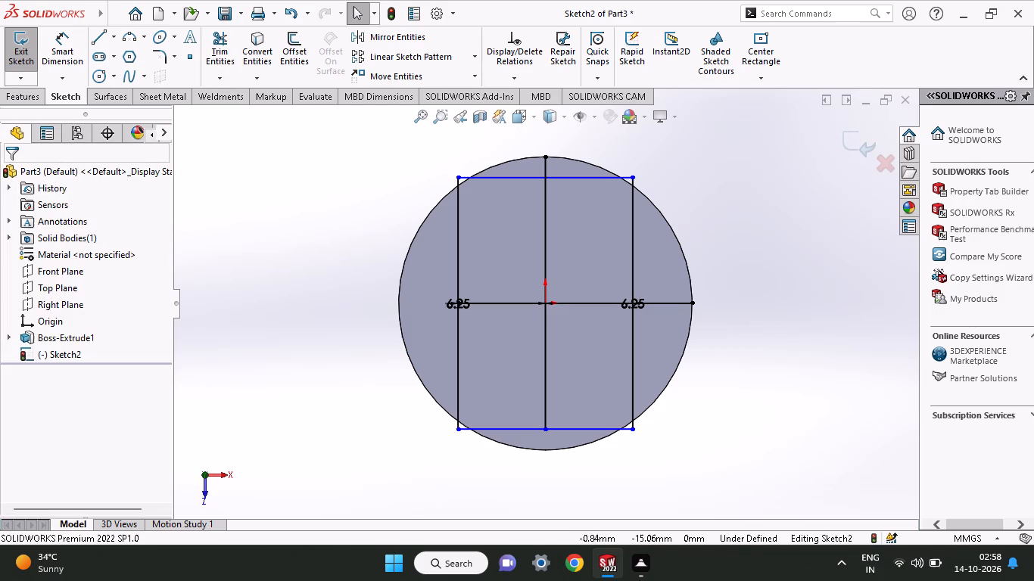
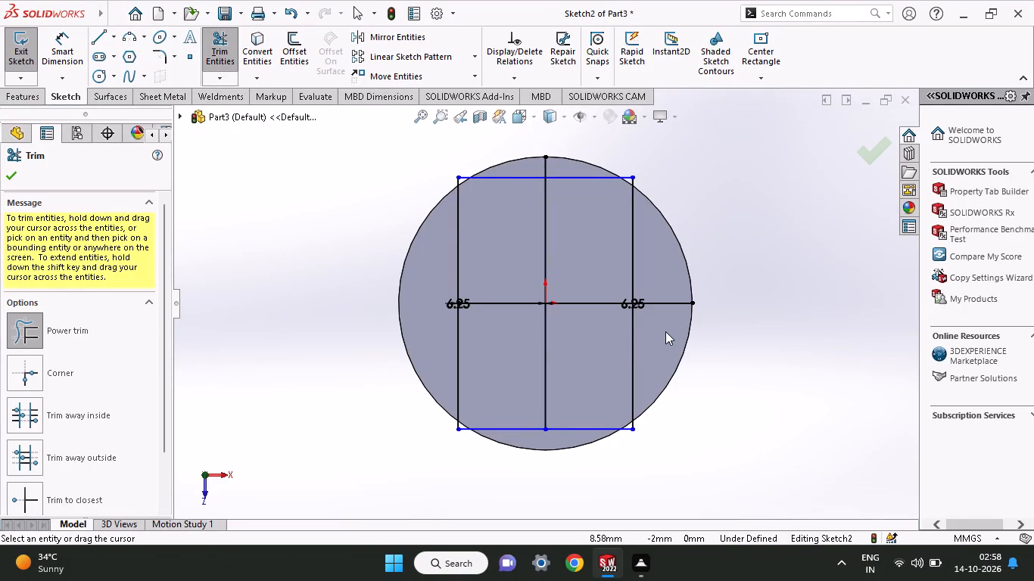
# Trim the horizontal centre line outside the profile's right vertical line and on both sides of the origin inside the profile.
pyautogui.moveTo(665, 331); pyautogui.dragTo(663, 273)
pyautogui.click(17, 179)
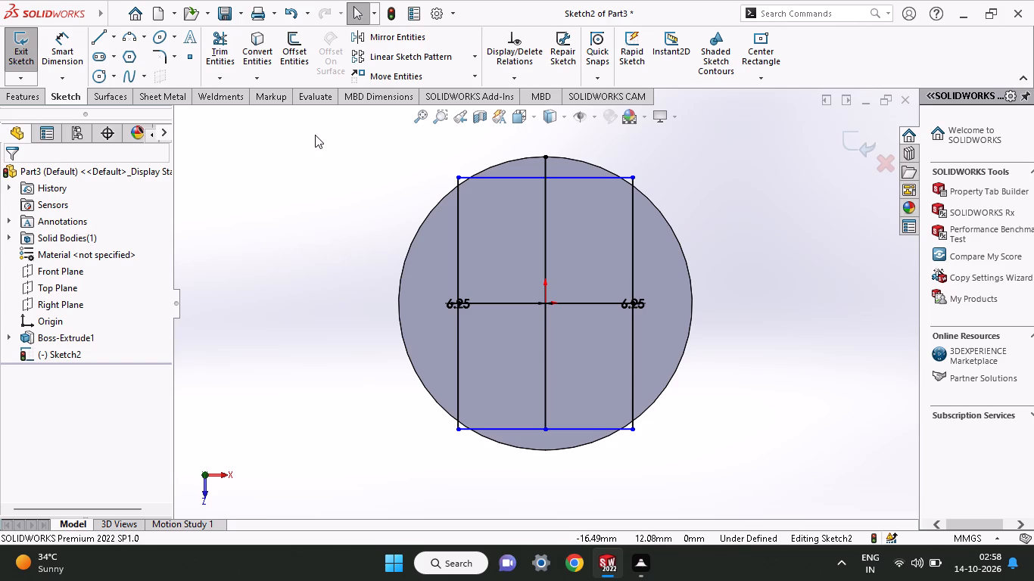
pyautogui.click(217, 56)
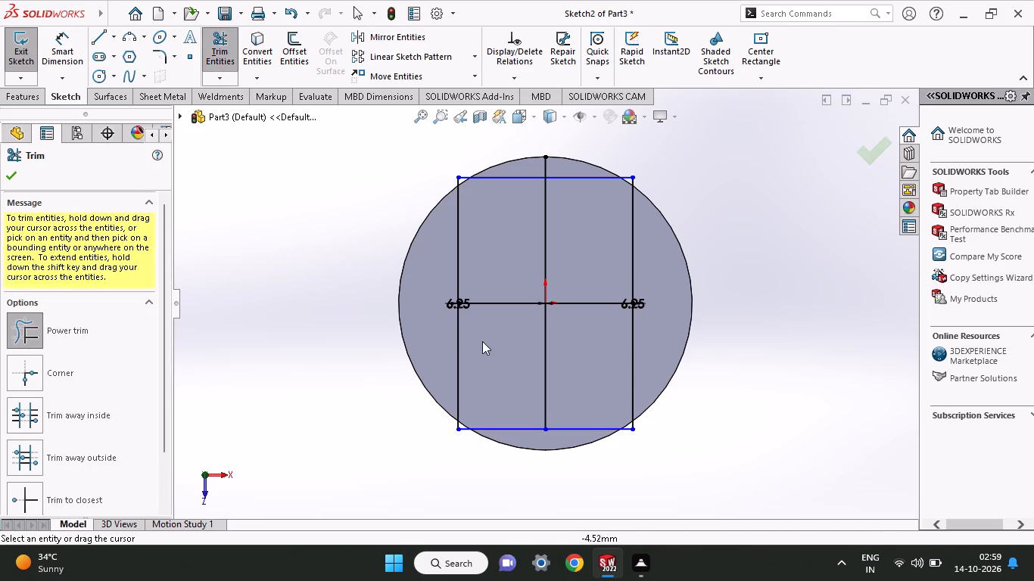
pyautogui.moveTo(482, 341); pyautogui.dragTo(494, 280)
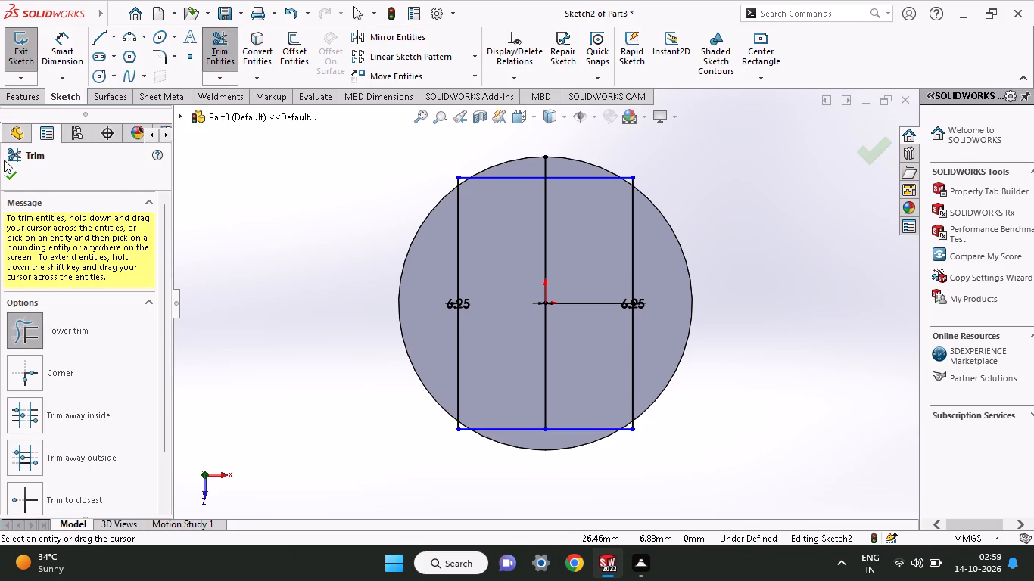
pyautogui.click(12, 178)
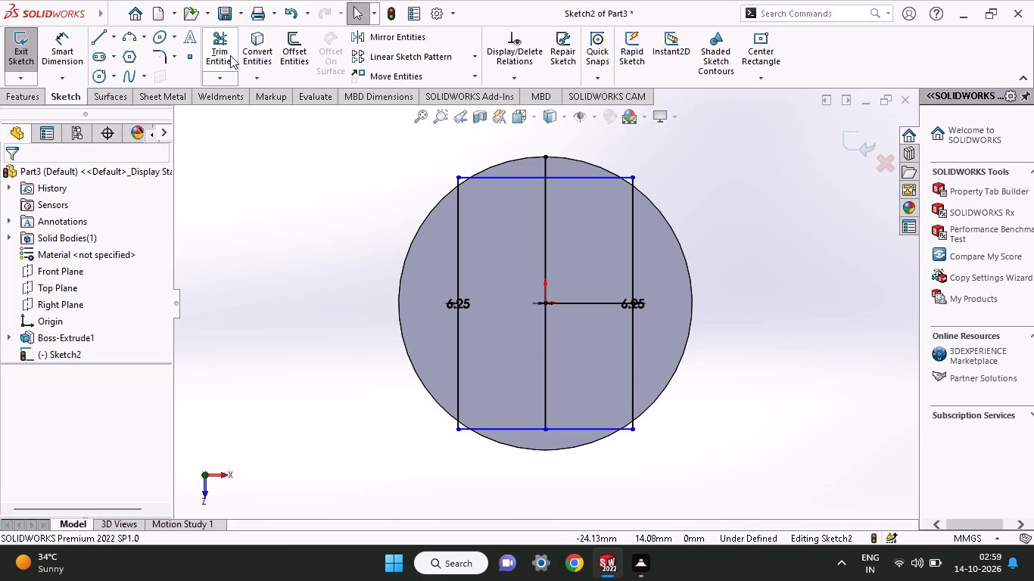
pyautogui.click(230, 55)
pyautogui.moveTo(582, 334); pyautogui.dragTo(585, 264)
pyautogui.click(10, 182)
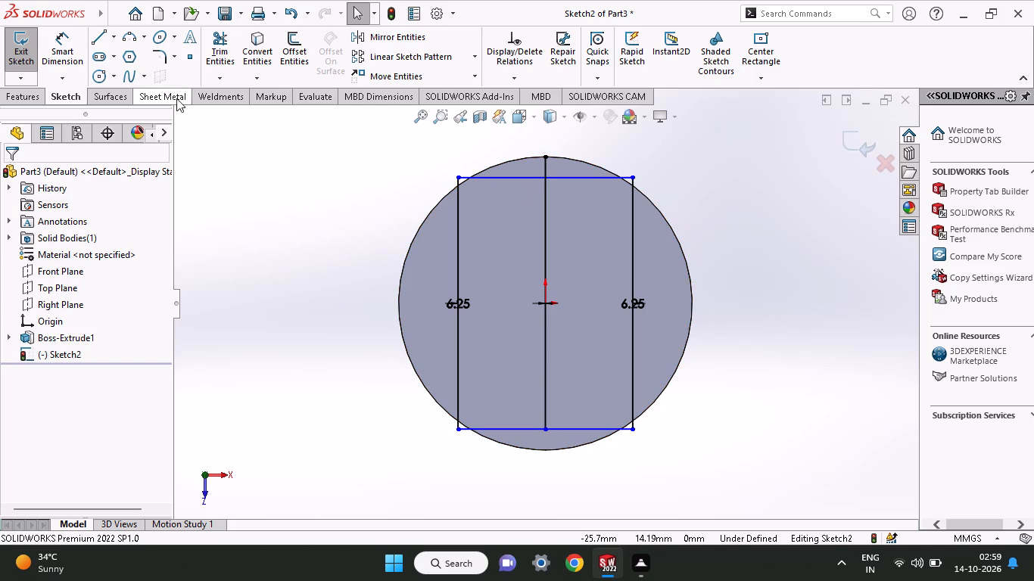
# Trim away the vertical centre line inside the profile and its end above the upper horizontal line.
pyautogui.click(213, 51)
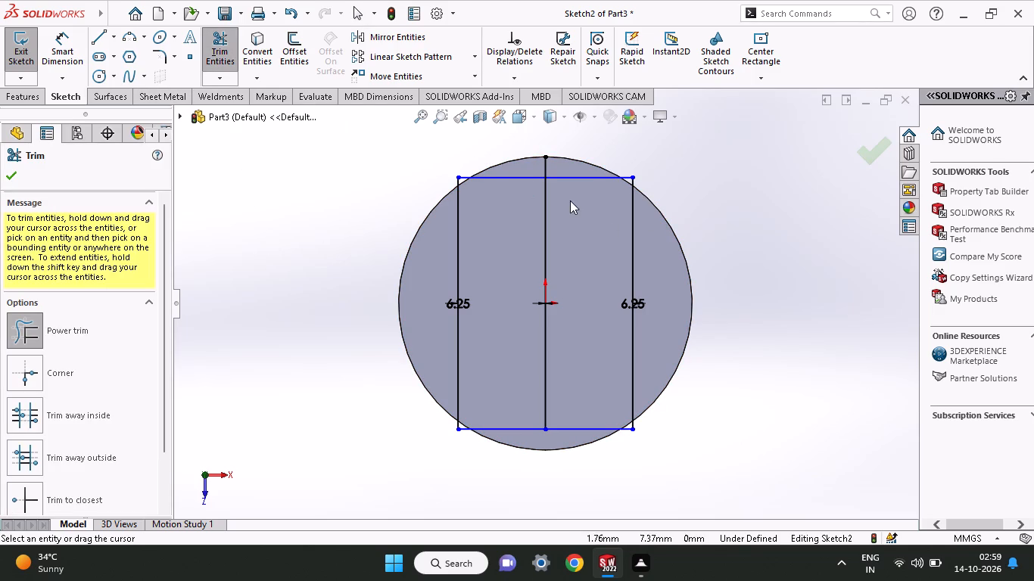
pyautogui.moveTo(570, 200); pyautogui.dragTo(522, 225)
pyautogui.moveTo(558, 166); pyautogui.dragTo(534, 165)
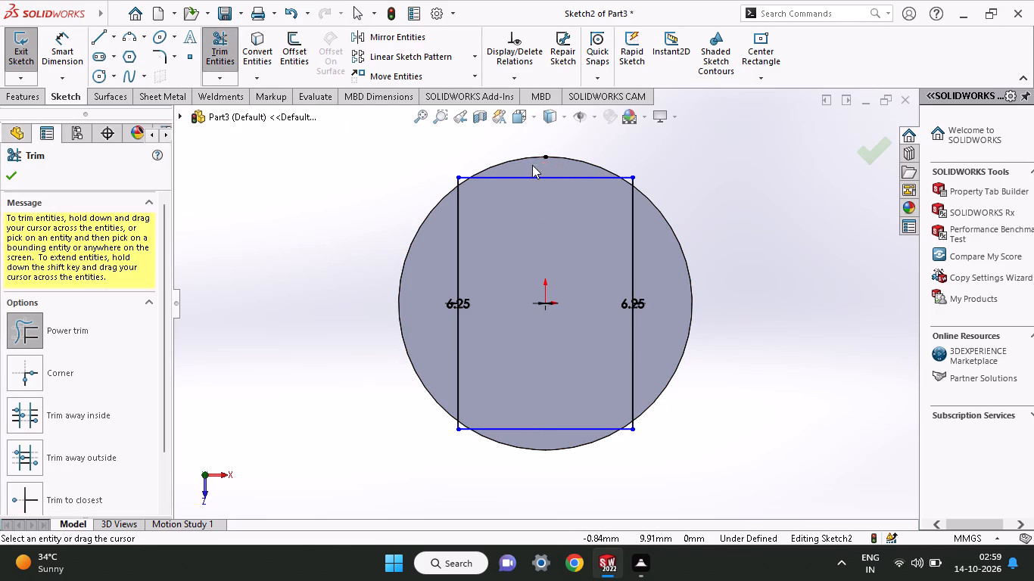
pyautogui.click(12, 176)
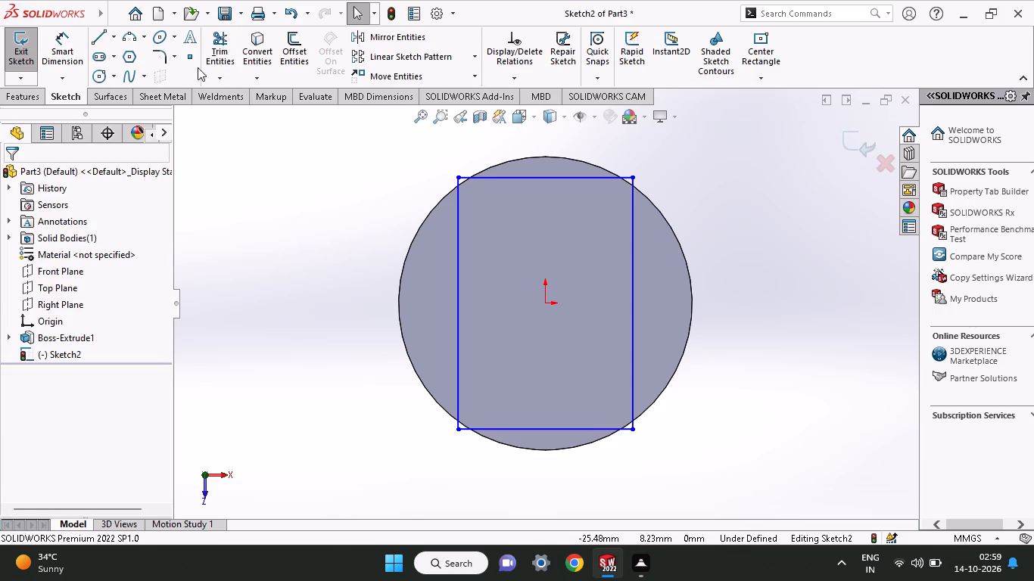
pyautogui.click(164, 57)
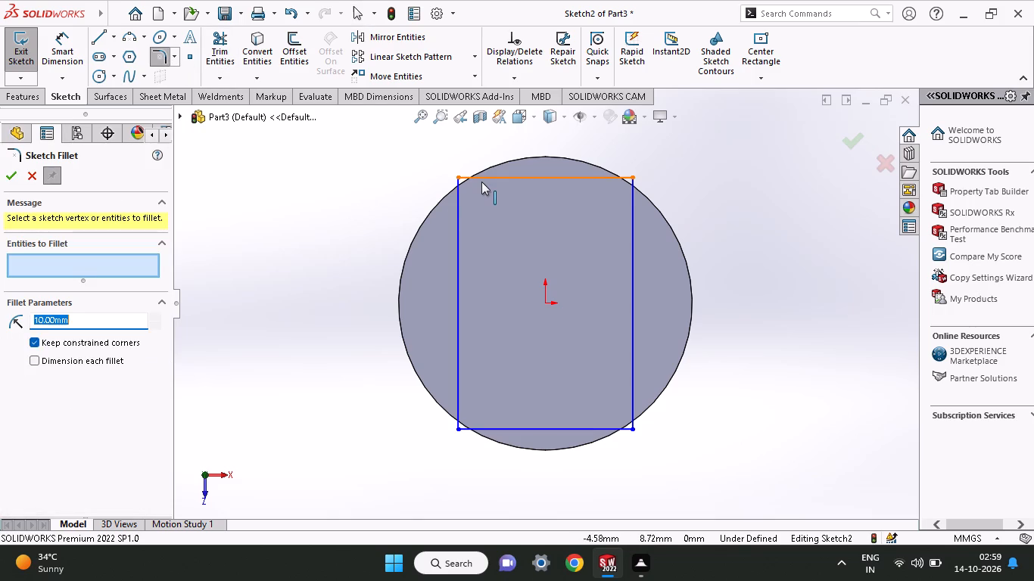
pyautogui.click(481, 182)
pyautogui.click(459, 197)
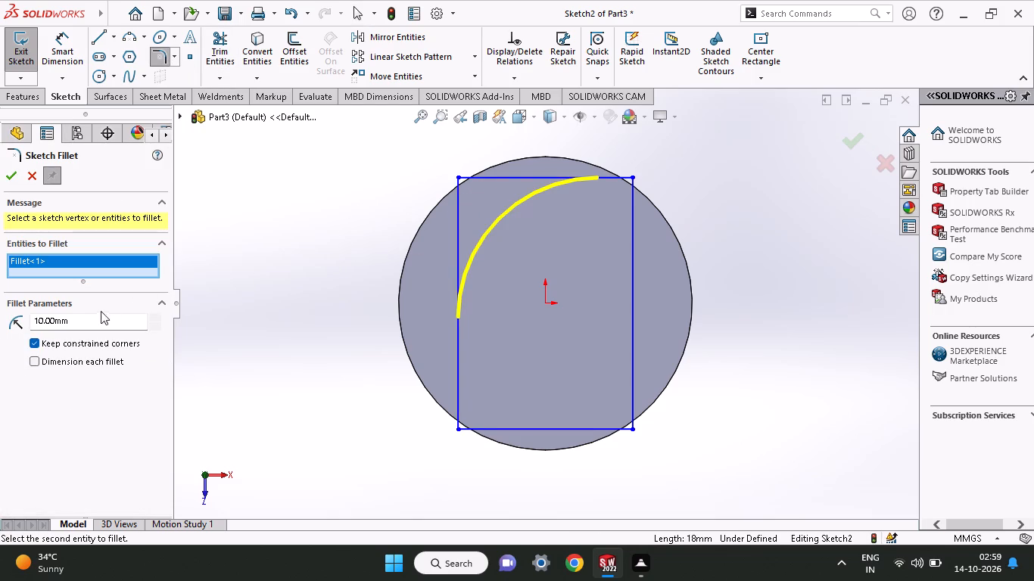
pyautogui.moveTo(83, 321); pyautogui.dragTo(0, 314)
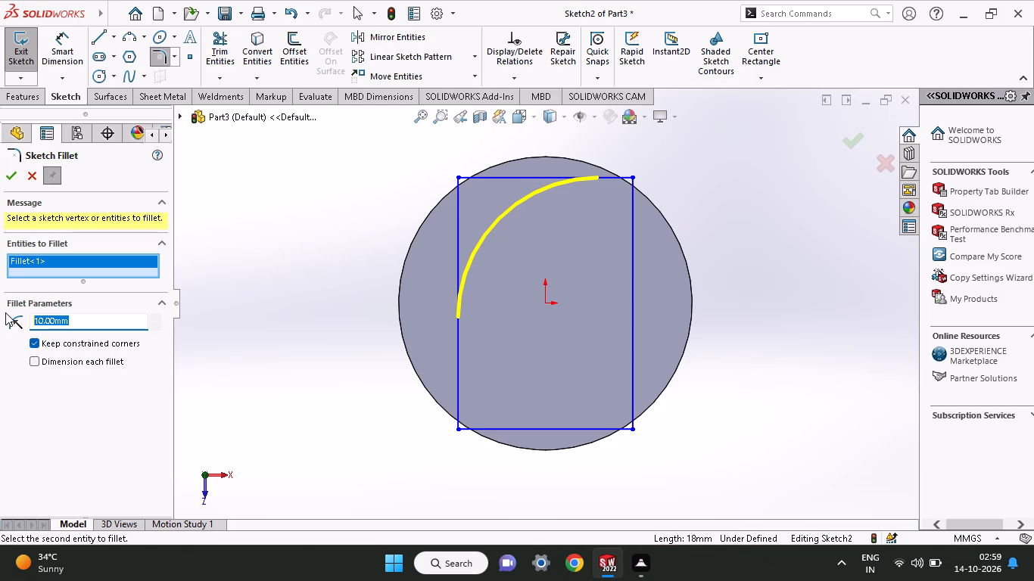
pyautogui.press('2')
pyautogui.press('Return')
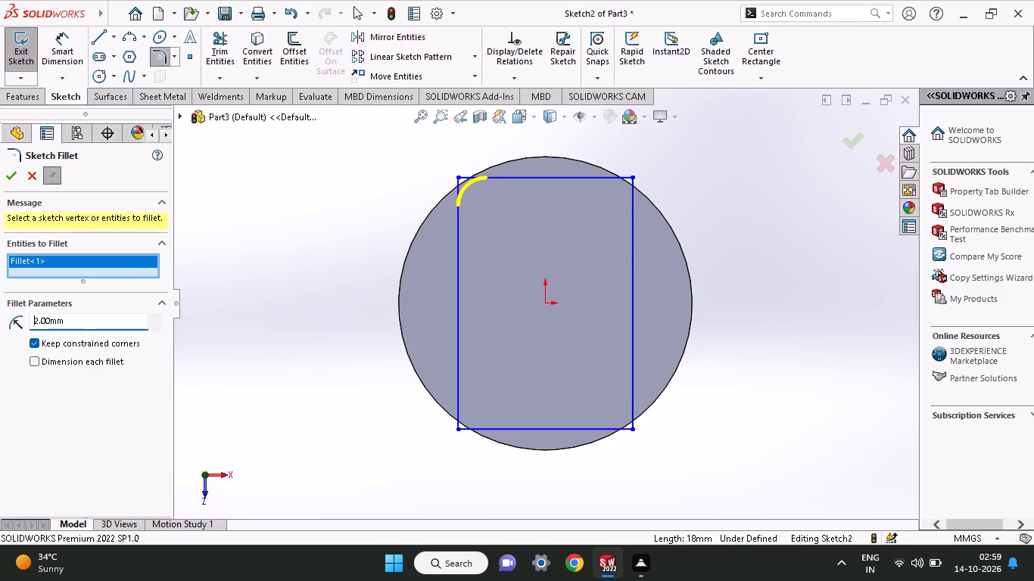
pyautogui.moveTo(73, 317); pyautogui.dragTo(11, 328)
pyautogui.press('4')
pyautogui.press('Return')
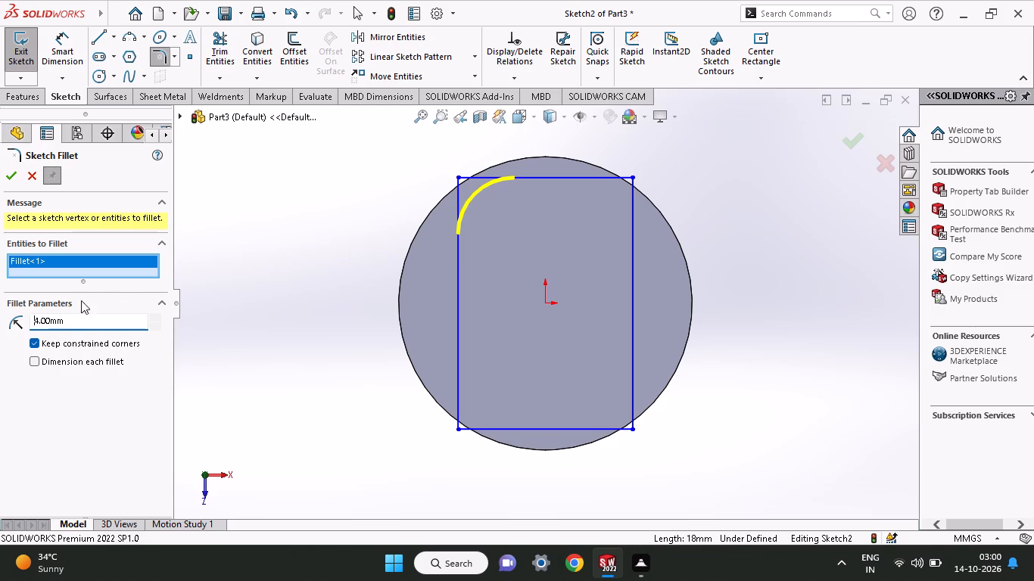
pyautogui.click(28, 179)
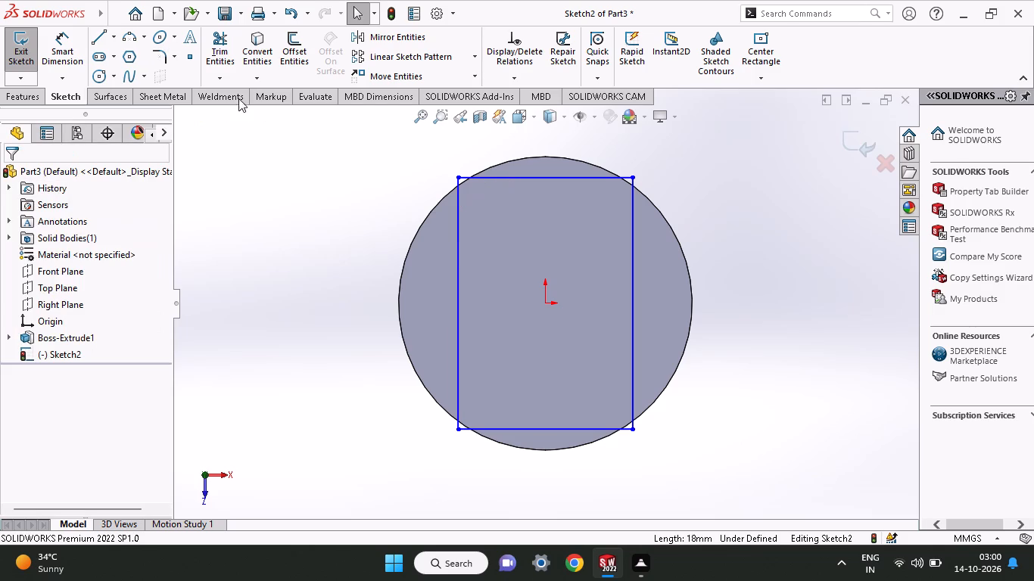
# Sketch a vertical line about 5.4 mm long upward from the midpoint of the profile's lower horizontal line.
pyautogui.click(98, 46)
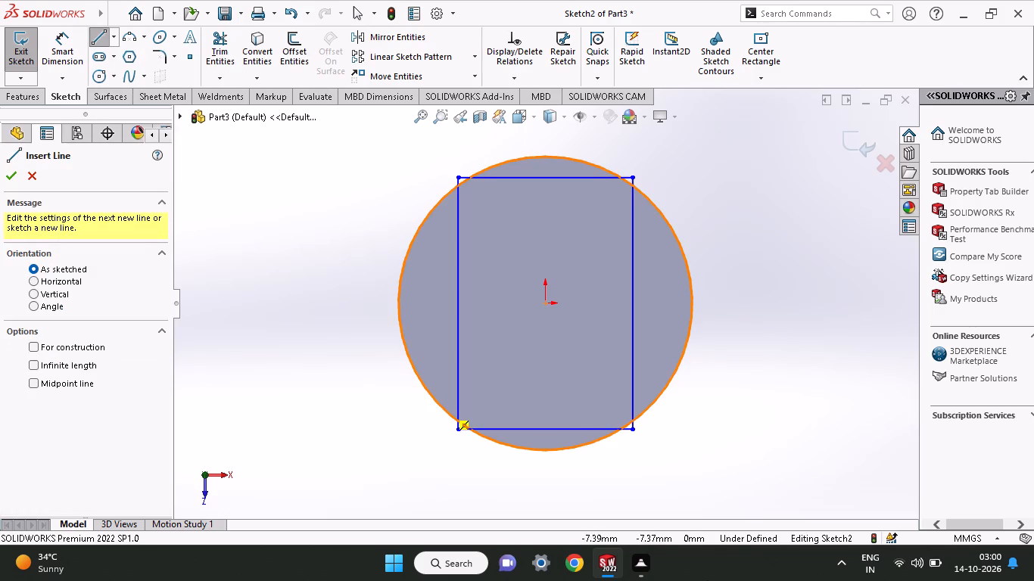
pyautogui.click(546, 426)
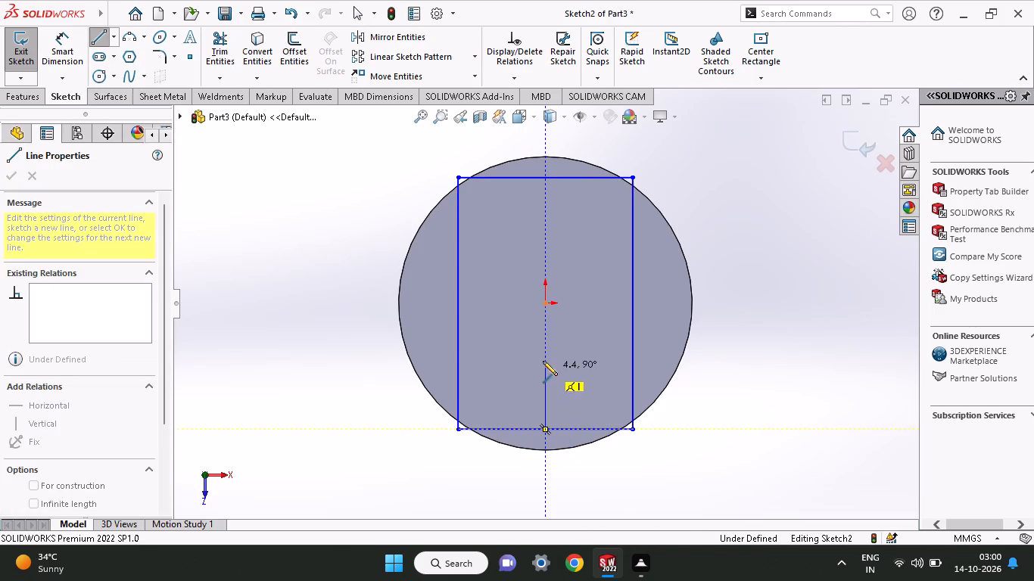
pyautogui.click(541, 353)
pyautogui.rightClick(564, 347)
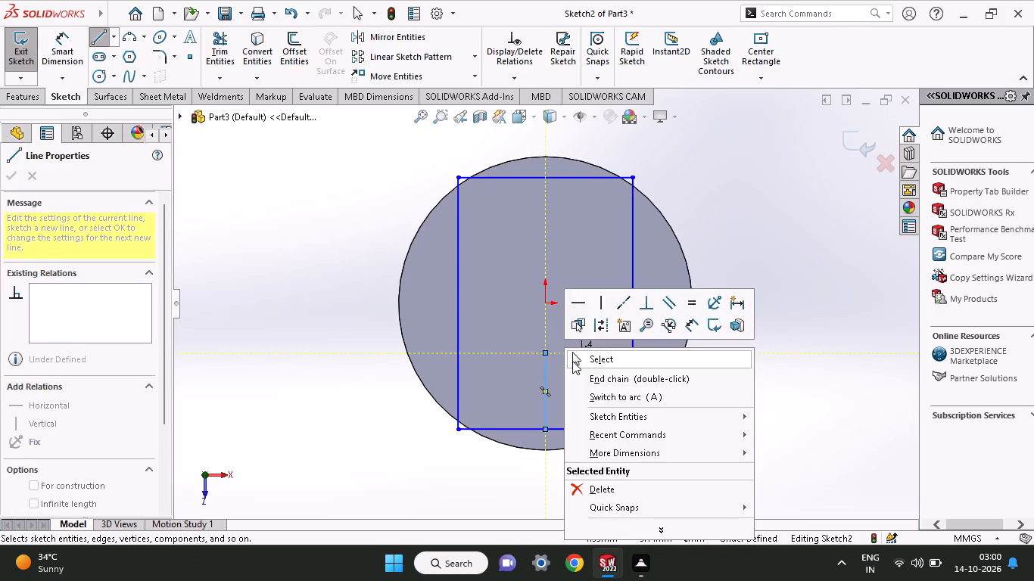
pyautogui.click(572, 361)
# Dimension the length of the short vertical line above the profile's lower edge as 6.25 mm.
pyautogui.click(59, 54)
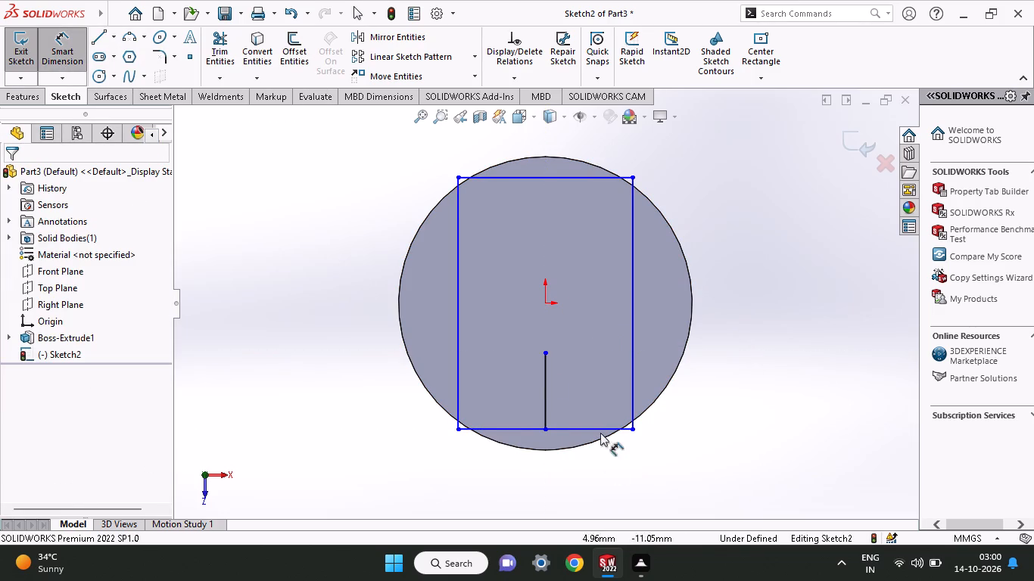
pyautogui.click(548, 384)
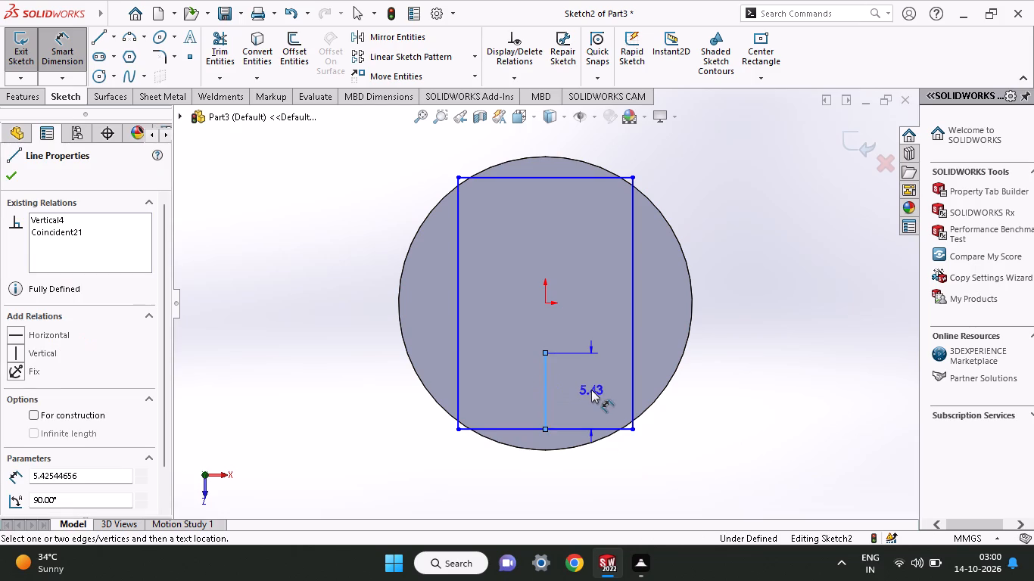
pyautogui.click(591, 390)
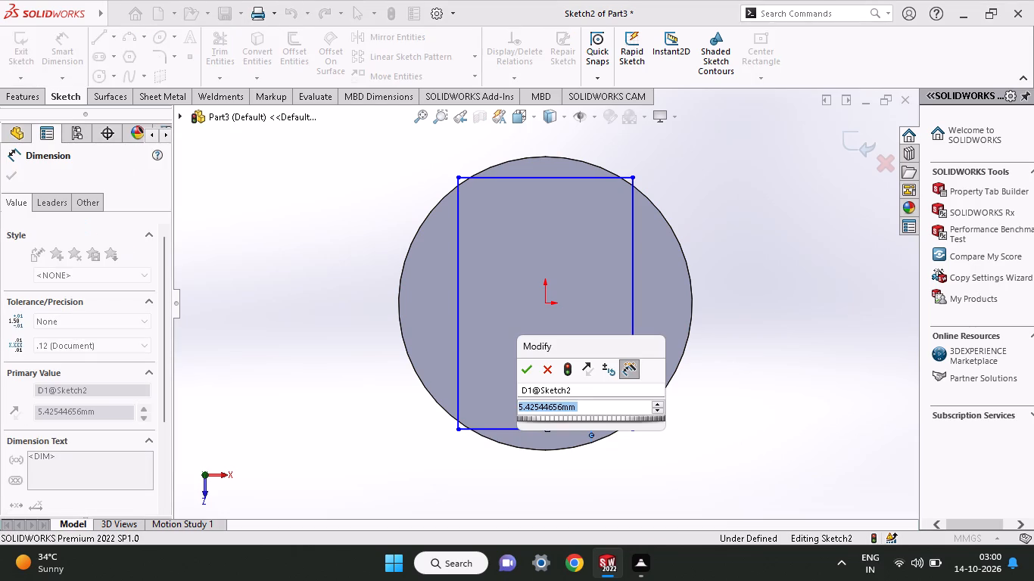
pyautogui.write('12.5')
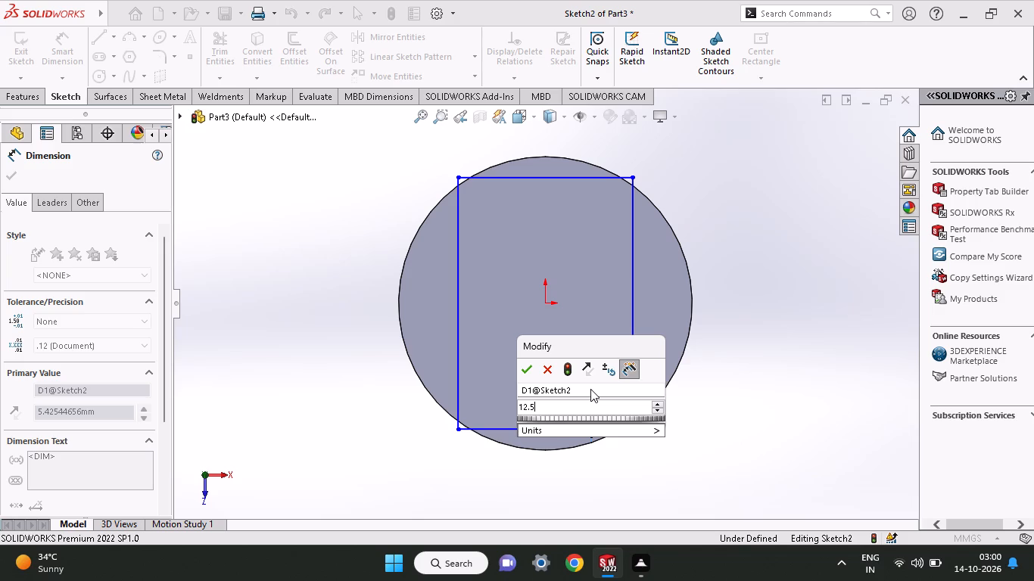
pyautogui.write('/2')
pyautogui.press('Return')
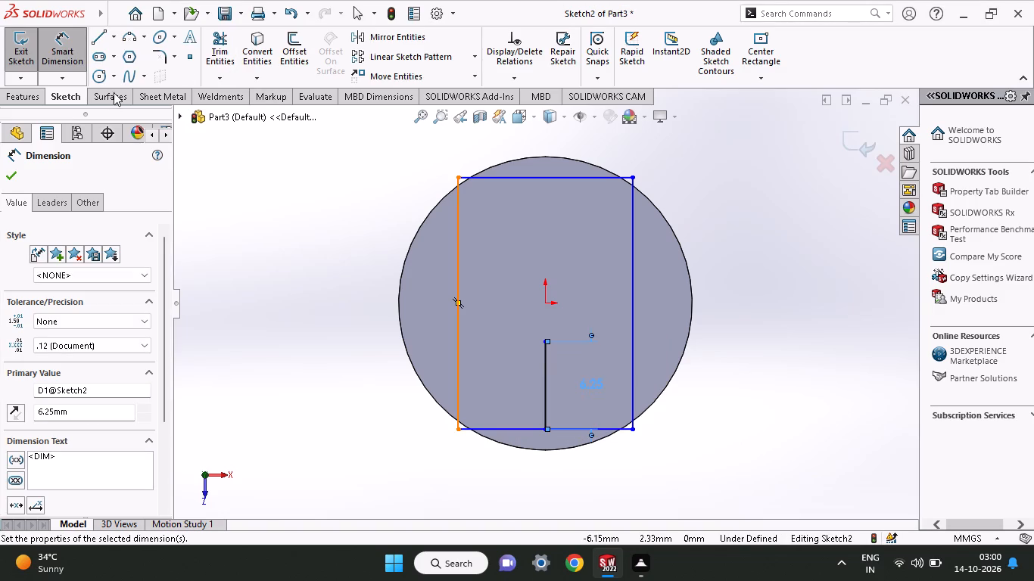
# Sketch a circle centred on the 6.25 mm line's upper end, with its edge at the lower horizontal line's midpoint.
pyautogui.click(104, 73)
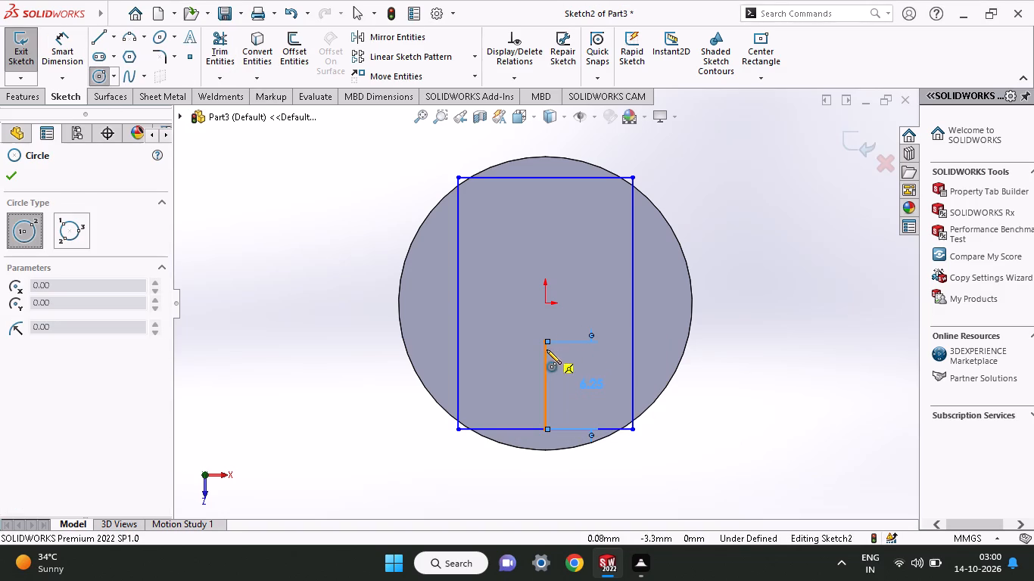
pyautogui.click(543, 342)
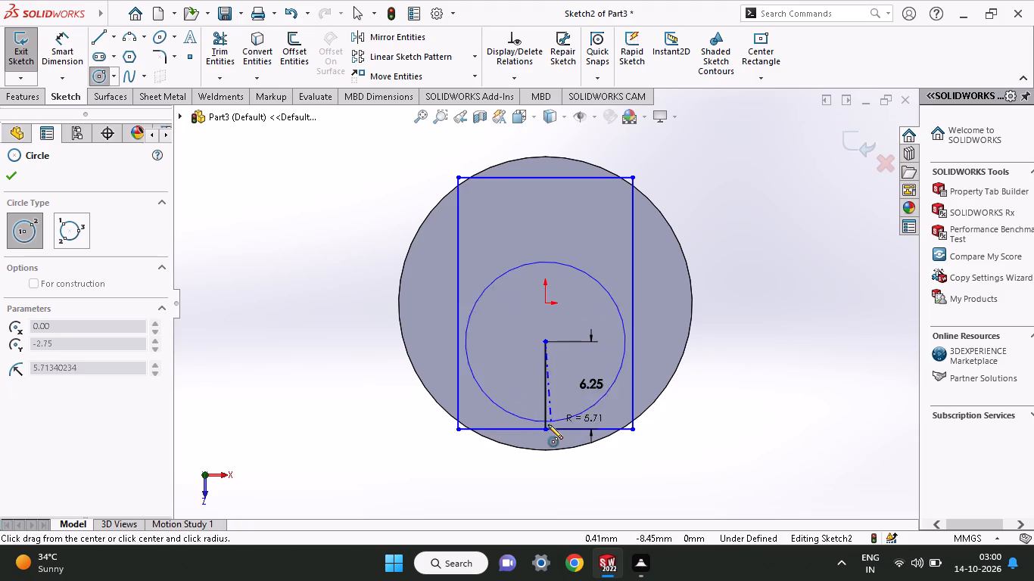
pyautogui.click(545, 428)
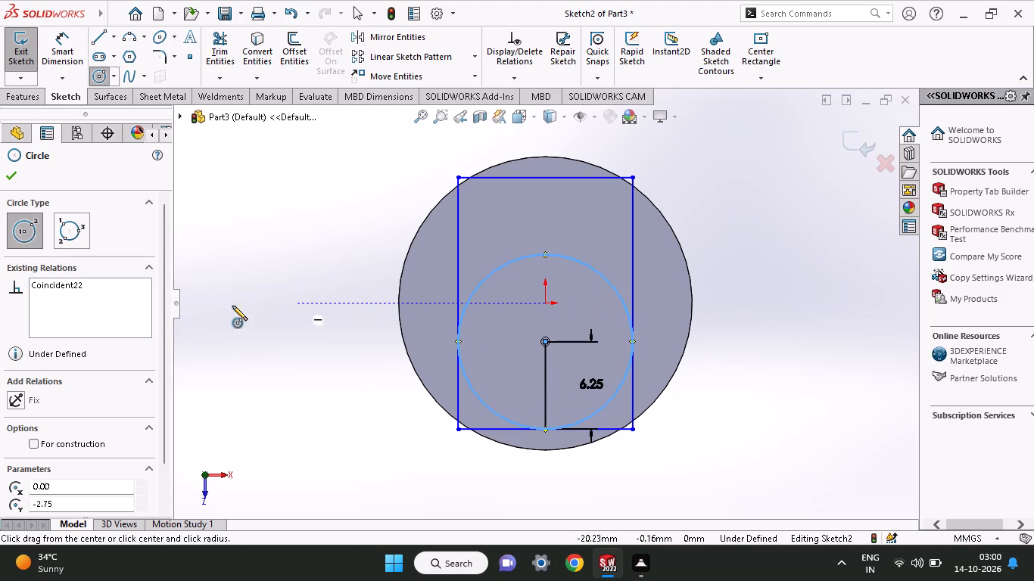
pyautogui.click(9, 180)
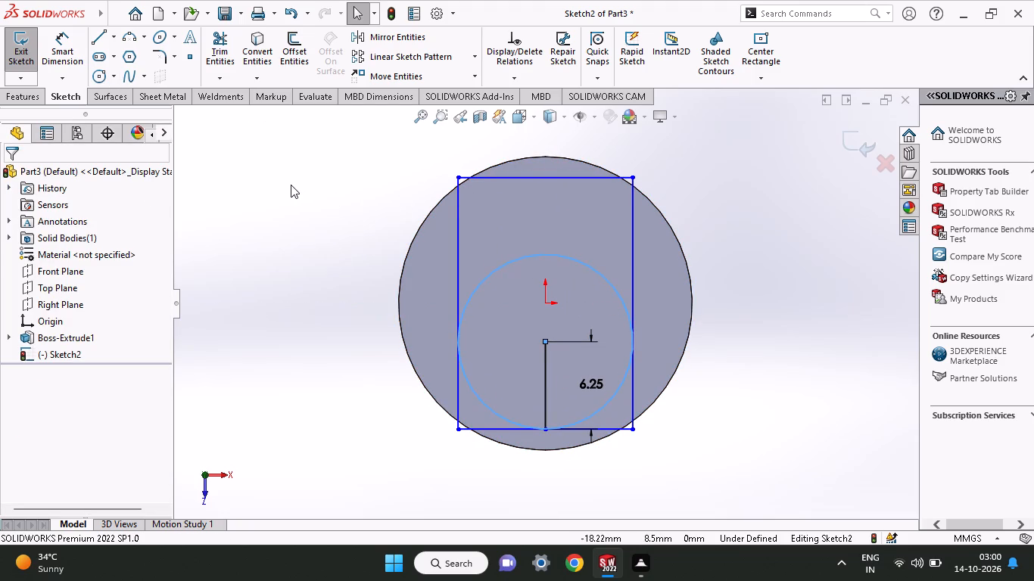
# Trim away the upper half of the circle, leaving the lower arc between the profile's vertical sides.
pyautogui.click(224, 57)
pyautogui.moveTo(506, 223); pyautogui.dragTo(522, 285)
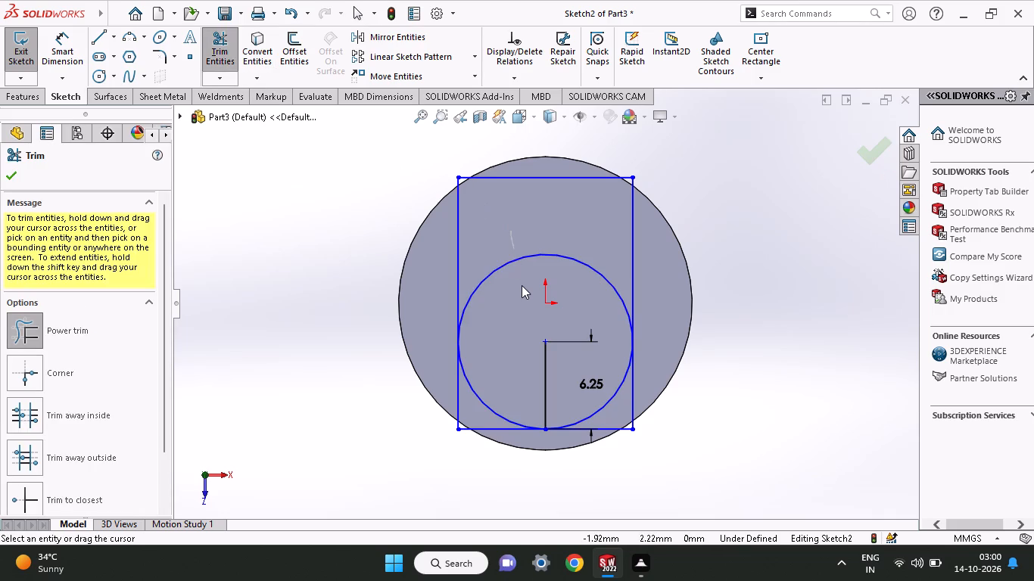
pyautogui.moveTo(522, 285); pyautogui.dragTo(522, 289)
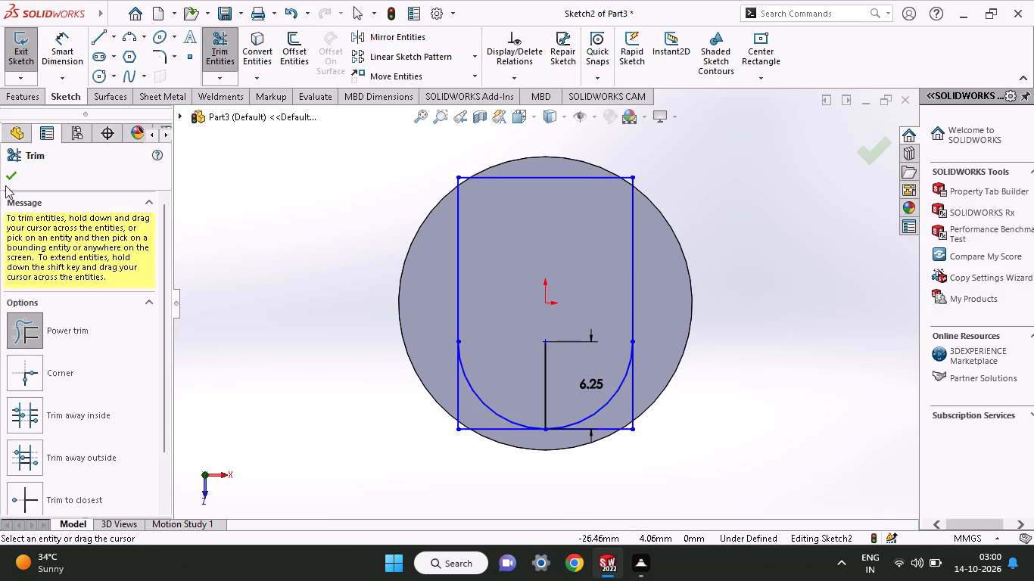
pyautogui.click(7, 179)
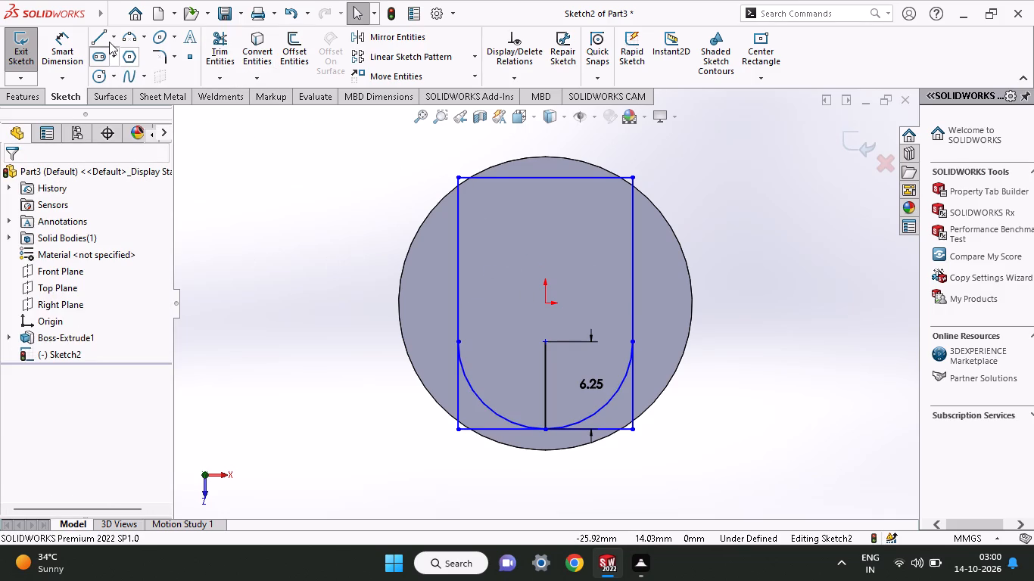
# Sketch a vertical line about 3.4 mm long downward from the midpoint of the profile's upper horizontal line.
pyautogui.click(107, 42)
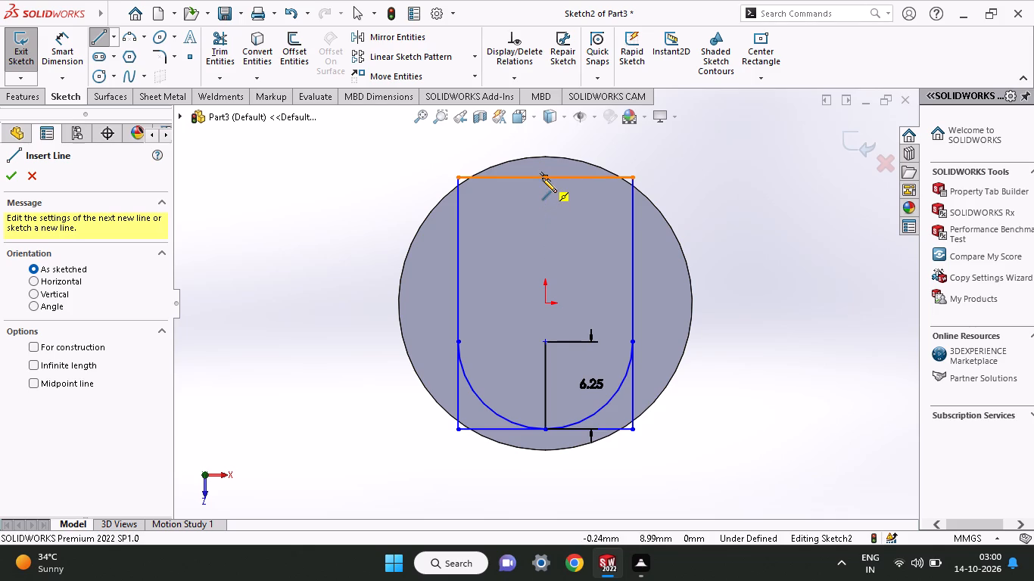
pyautogui.click(542, 178)
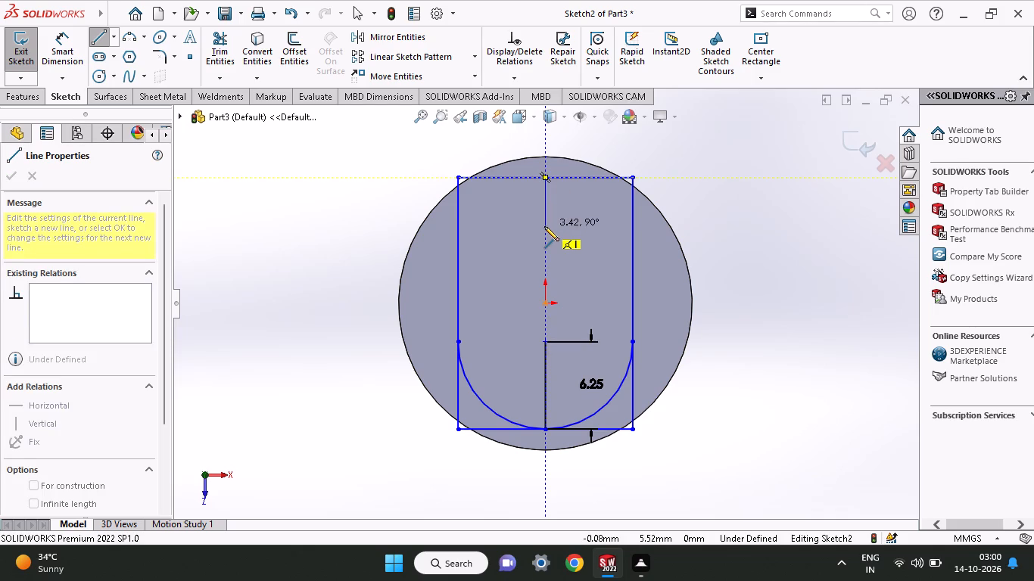
pyautogui.click(544, 226)
pyautogui.rightClick(517, 242)
pyautogui.click(536, 253)
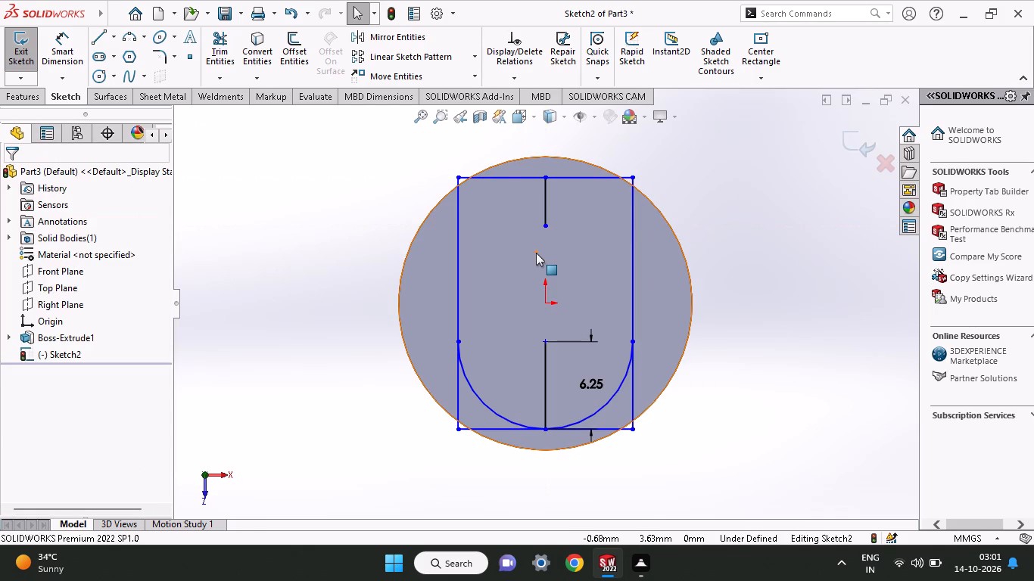
# Dimension the length of the vertical line below the profile's upper edge as 6.25 mm.
pyautogui.click(55, 37)
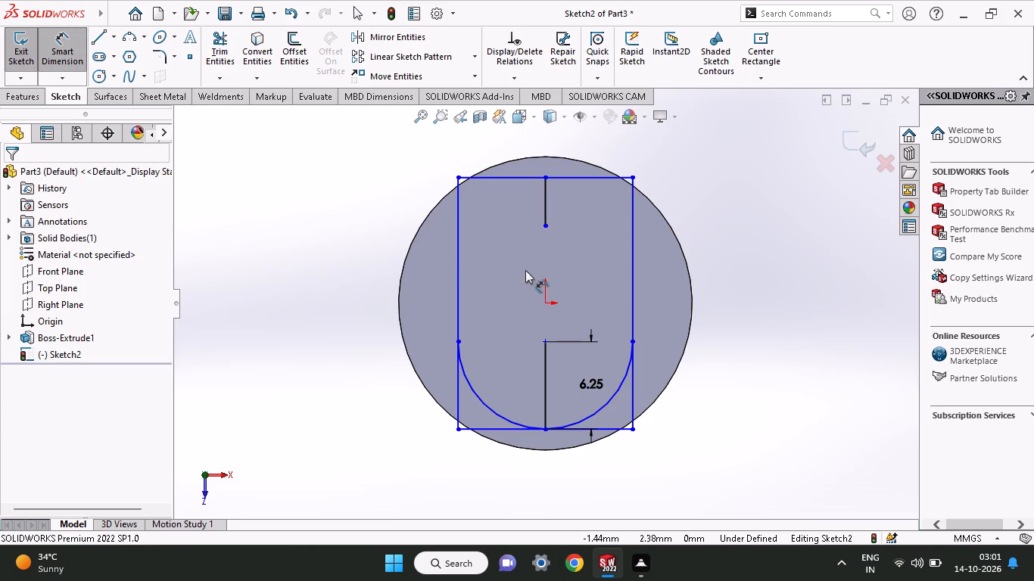
pyautogui.click(547, 206)
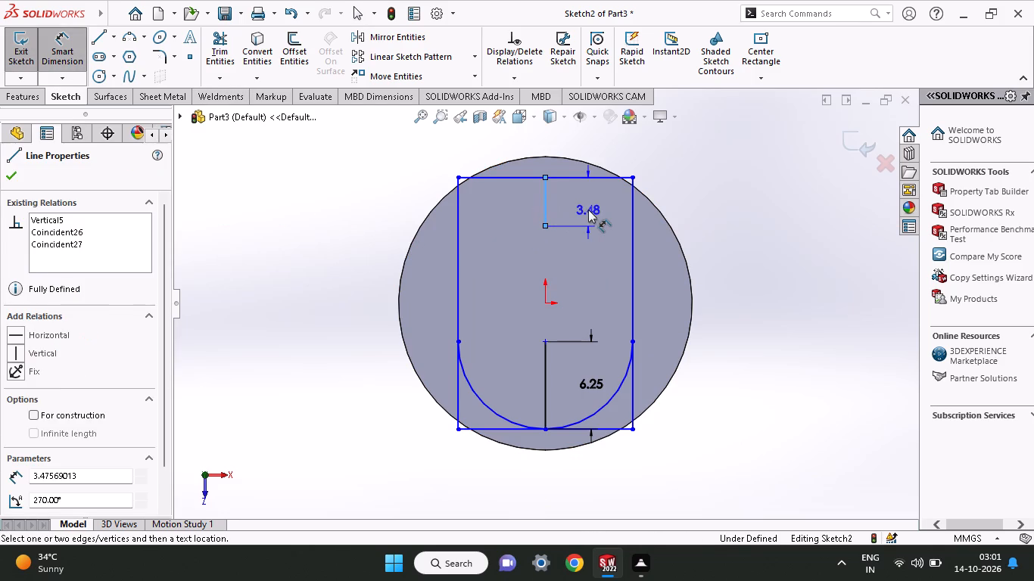
pyautogui.click(588, 210)
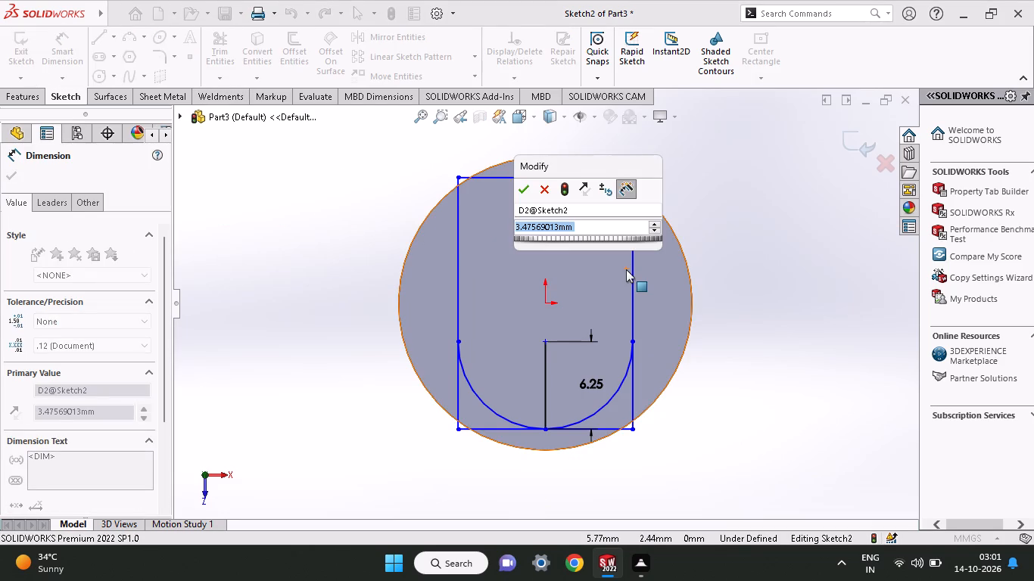
pyautogui.write('6.25')
pyautogui.press('Return')
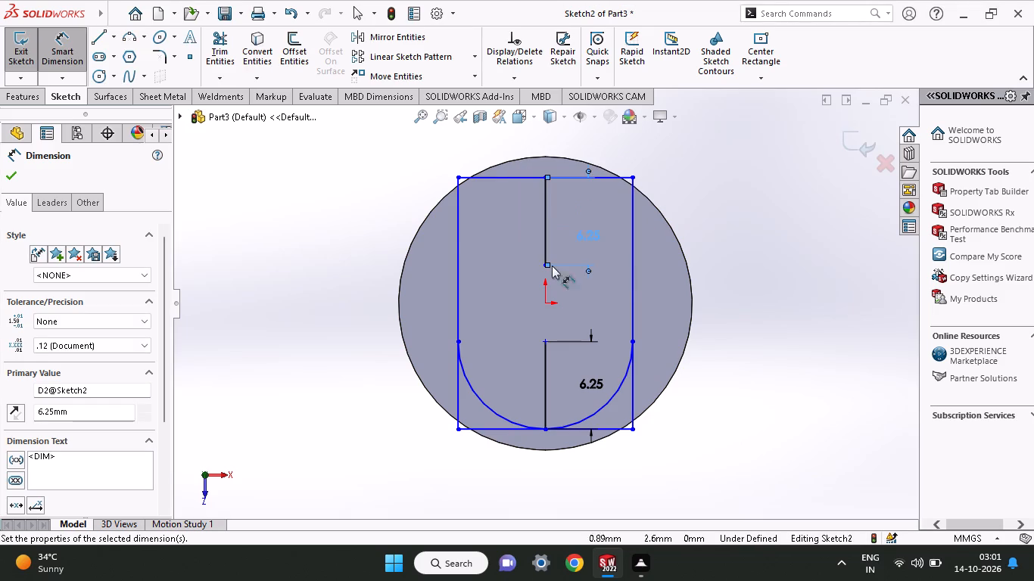
# Sketch a circle centred on the upper 6.25 mm line's lower end, with its edge at the upper horizontal line's midpoint.
pyautogui.click(98, 80)
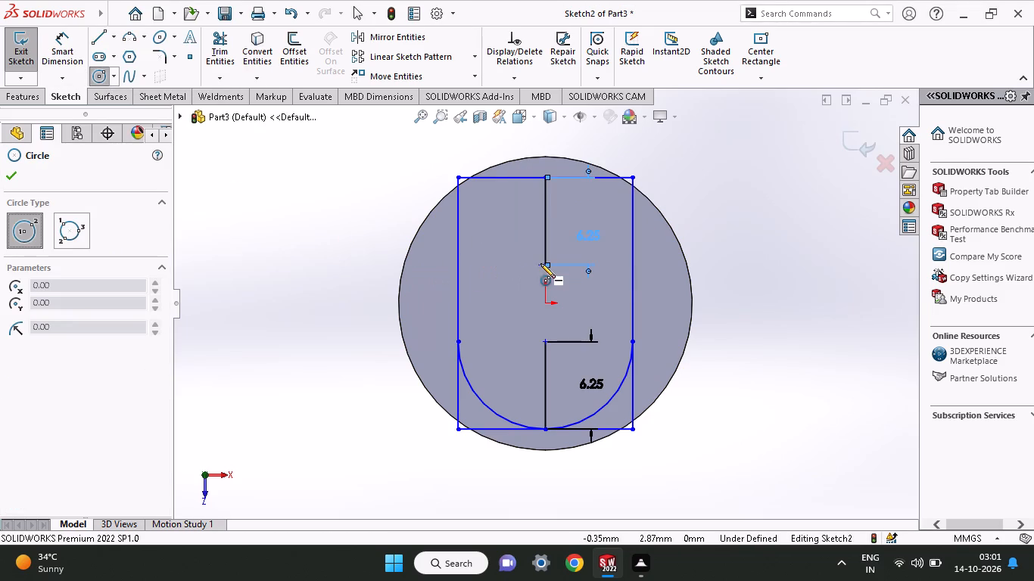
pyautogui.click(547, 265)
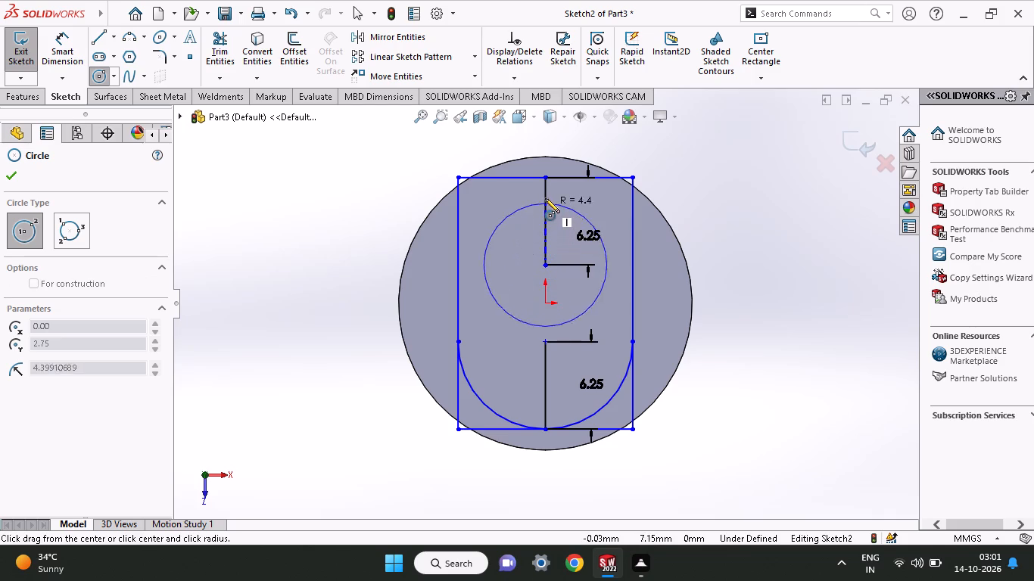
pyautogui.click(545, 179)
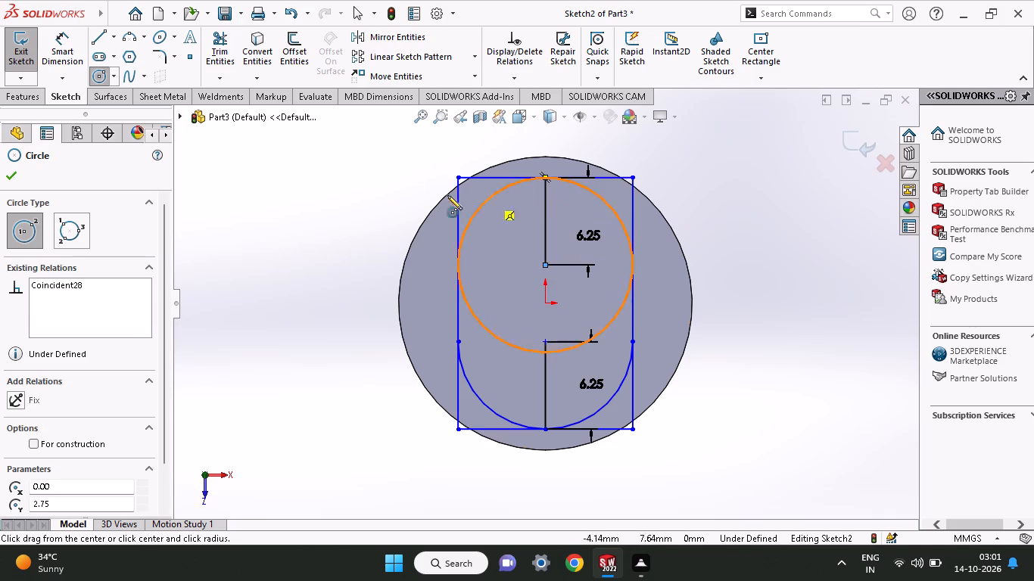
pyautogui.click(0, 177)
pyautogui.click(9, 172)
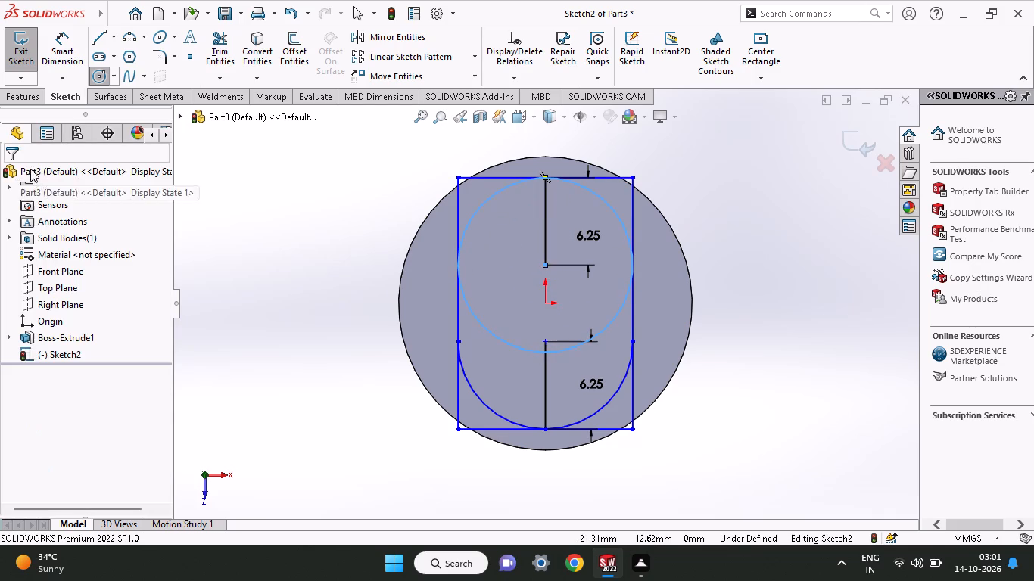
# Trim away the lower half of the new circle and both 6.25 mm vertical lines, leaving the upper arc.
pyautogui.click(203, 45)
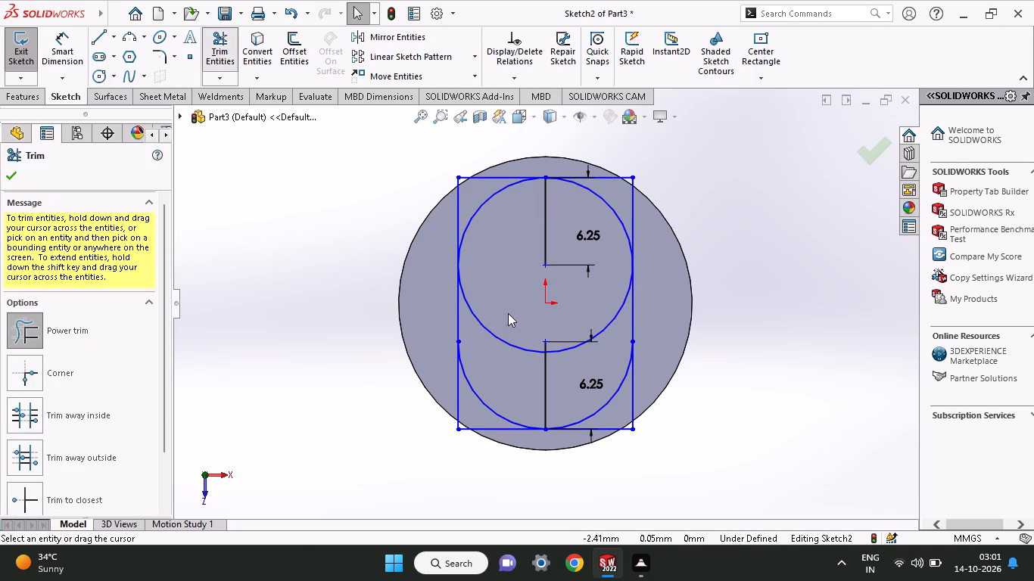
pyautogui.moveTo(478, 356); pyautogui.dragTo(502, 315)
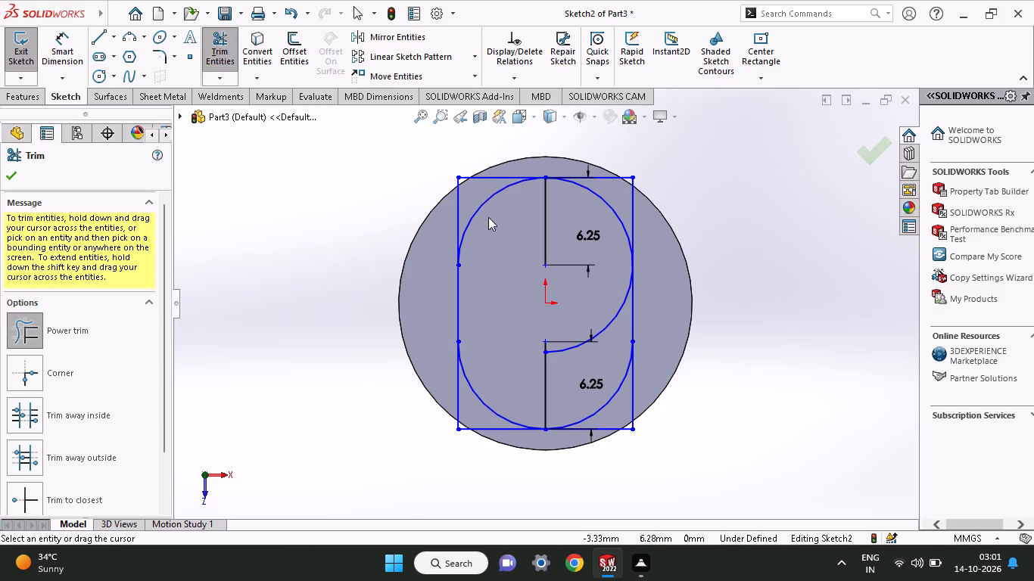
pyautogui.moveTo(581, 356); pyautogui.dragTo(568, 322)
pyautogui.moveTo(553, 373); pyautogui.dragTo(525, 377)
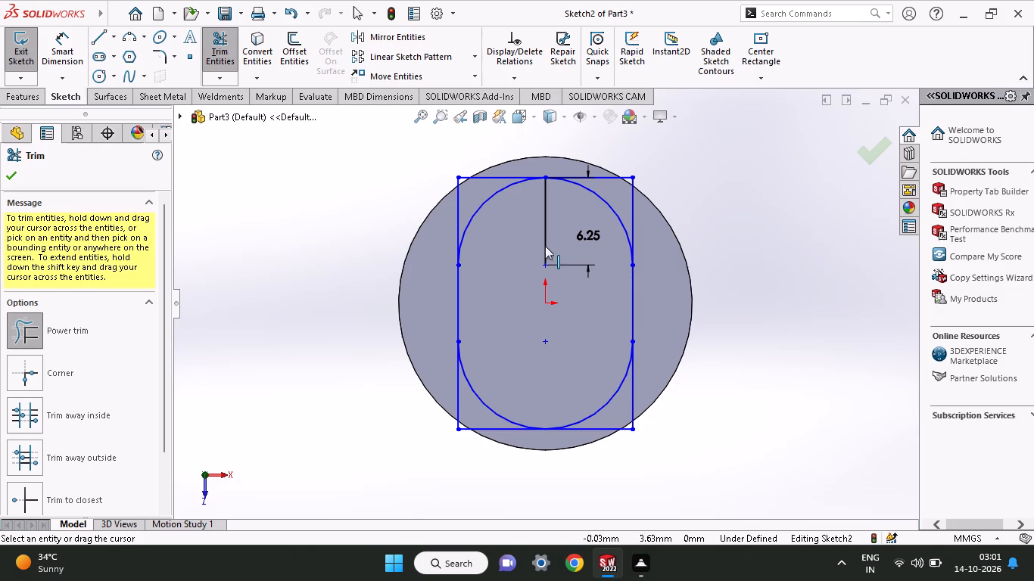
pyautogui.moveTo(566, 228); pyautogui.dragTo(533, 231)
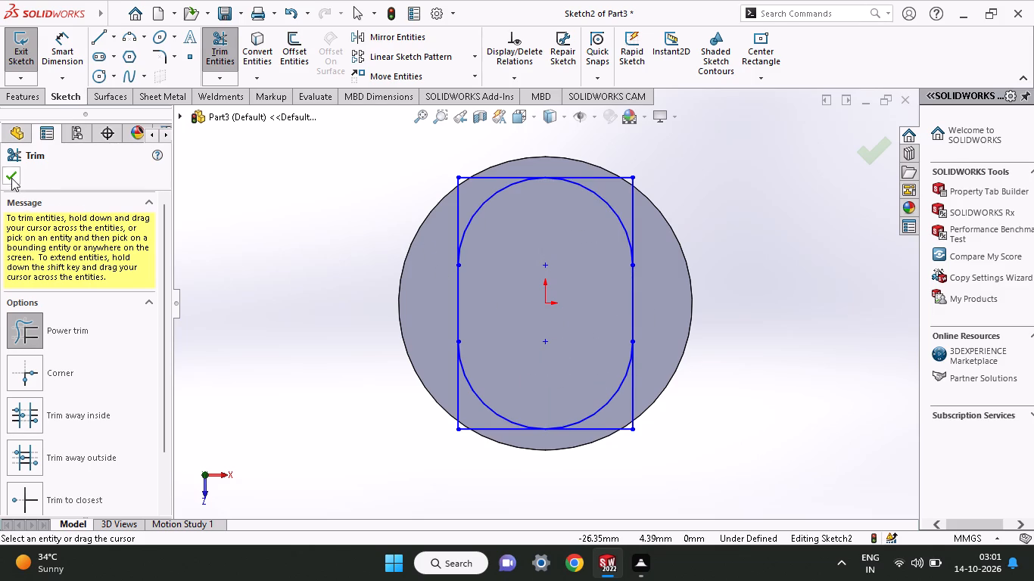
pyautogui.click(9, 172)
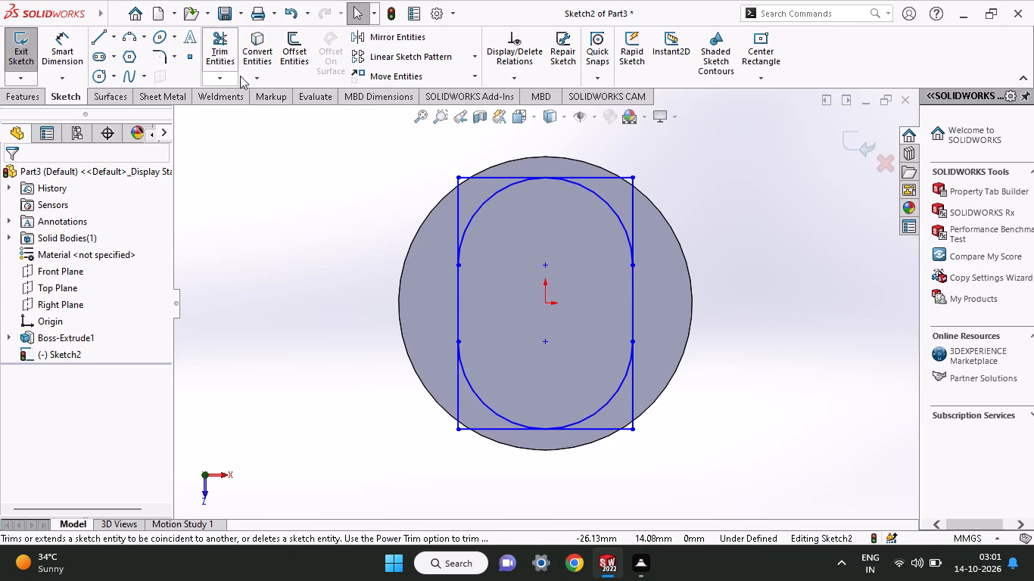
# Trim away the square corner lines outside the arcs at the profile's upper-left and lower-left corners.
pyautogui.click(215, 59)
pyautogui.moveTo(430, 240); pyautogui.dragTo(459, 214)
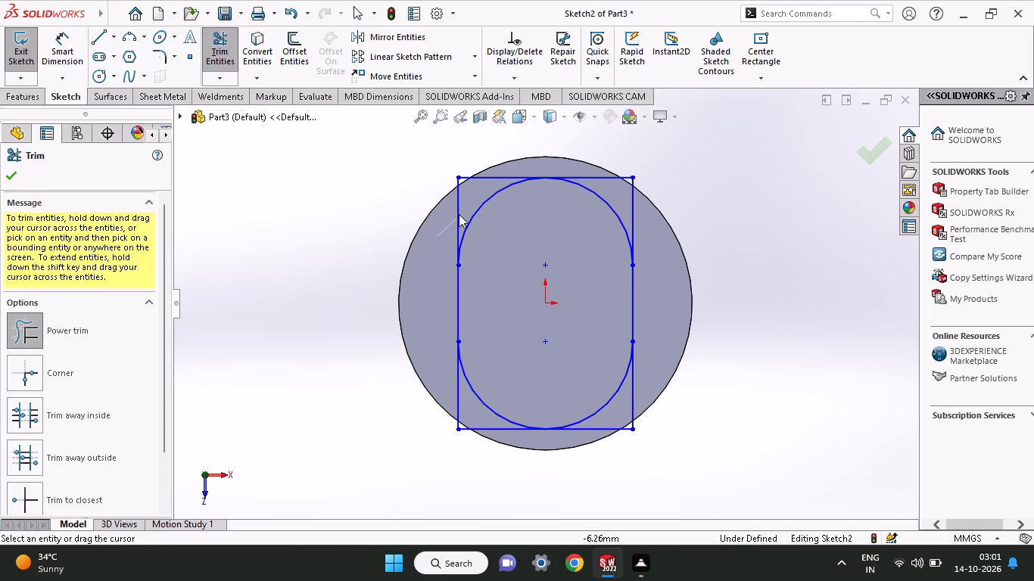
pyautogui.moveTo(459, 214); pyautogui.dragTo(493, 166)
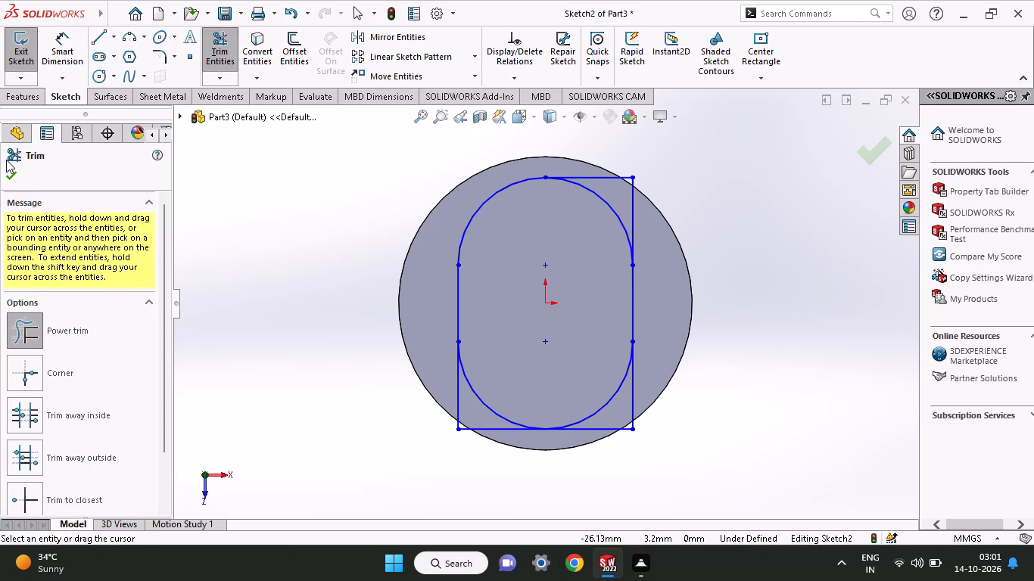
pyautogui.click(6, 169)
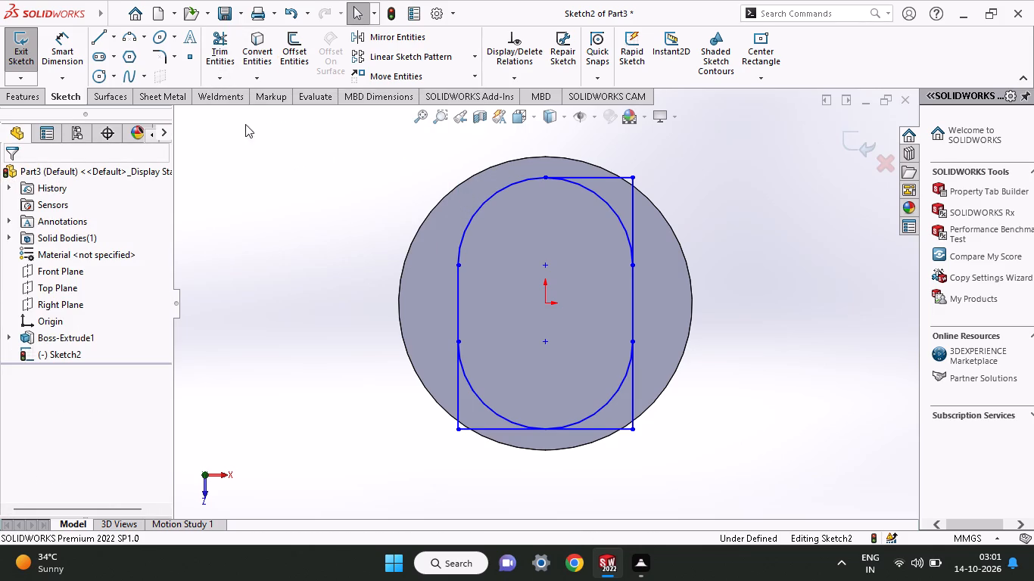
pyautogui.click(215, 51)
pyautogui.moveTo(441, 381); pyautogui.dragTo(451, 395)
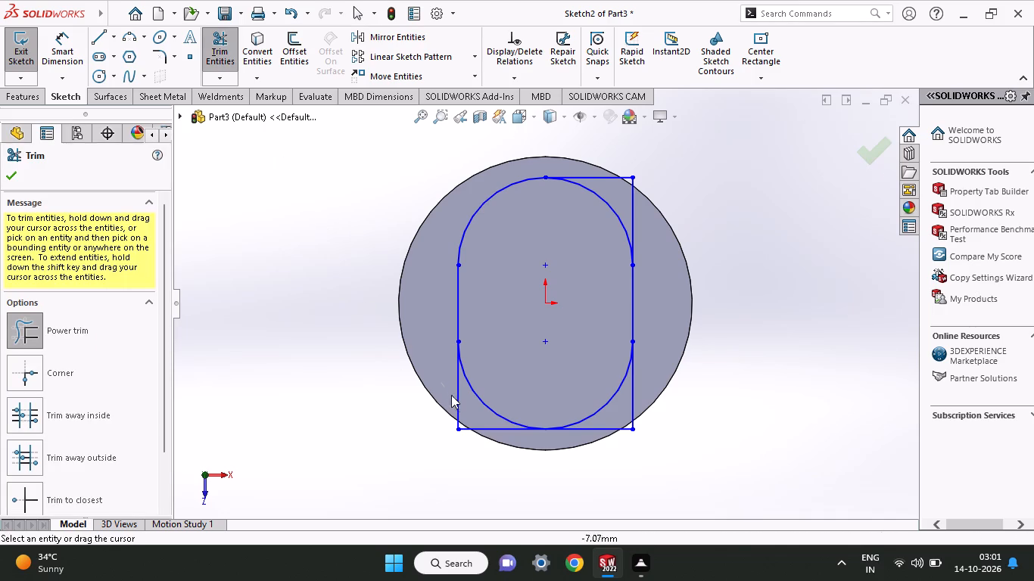
pyautogui.moveTo(451, 395); pyautogui.dragTo(488, 448)
pyautogui.click(22, 178)
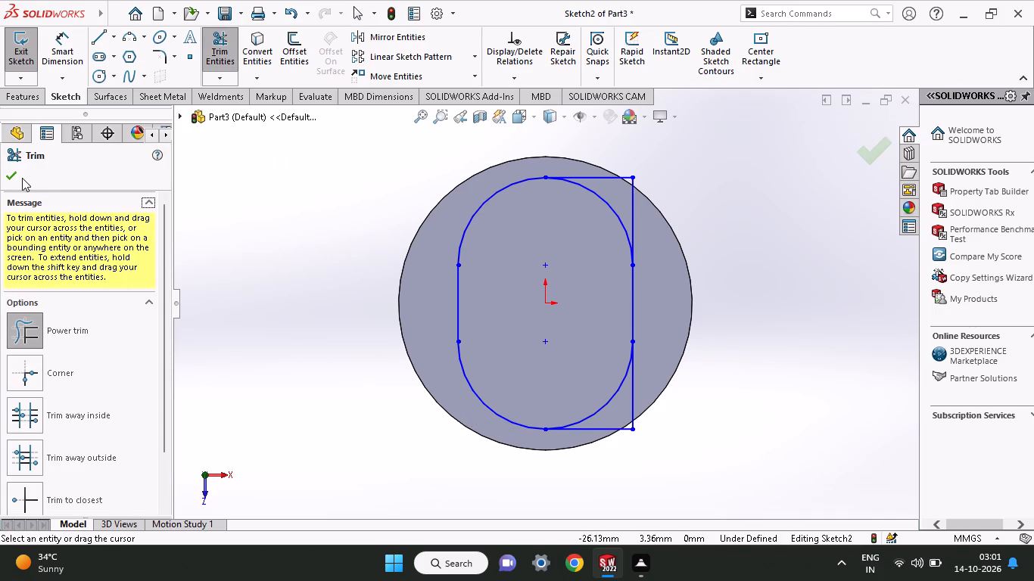
pyautogui.click(0, 176)
pyautogui.click(8, 175)
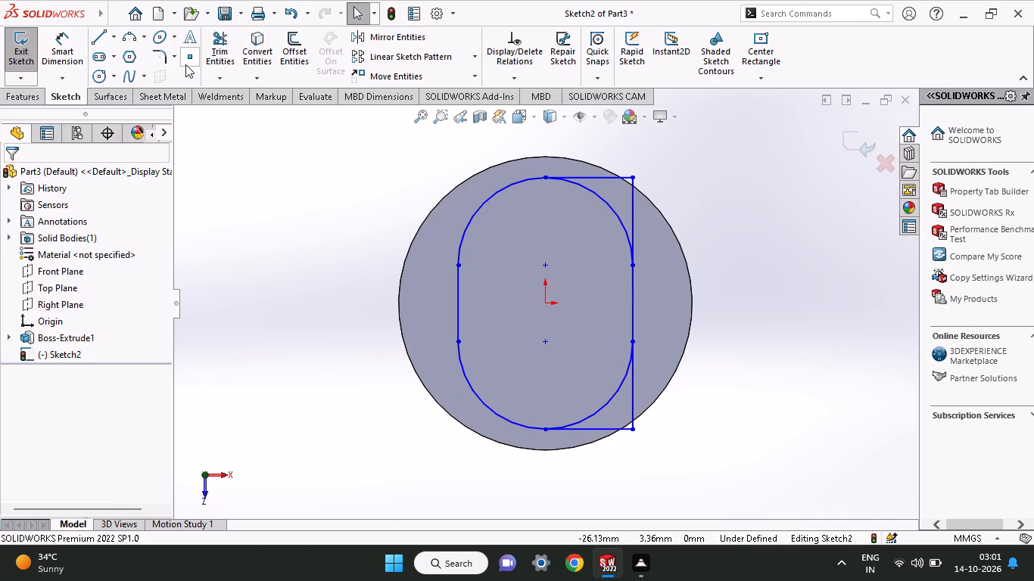
# Trim away the horizontal and vertical line segments outside the arc at the profile's lower-right corner.
pyautogui.click(220, 54)
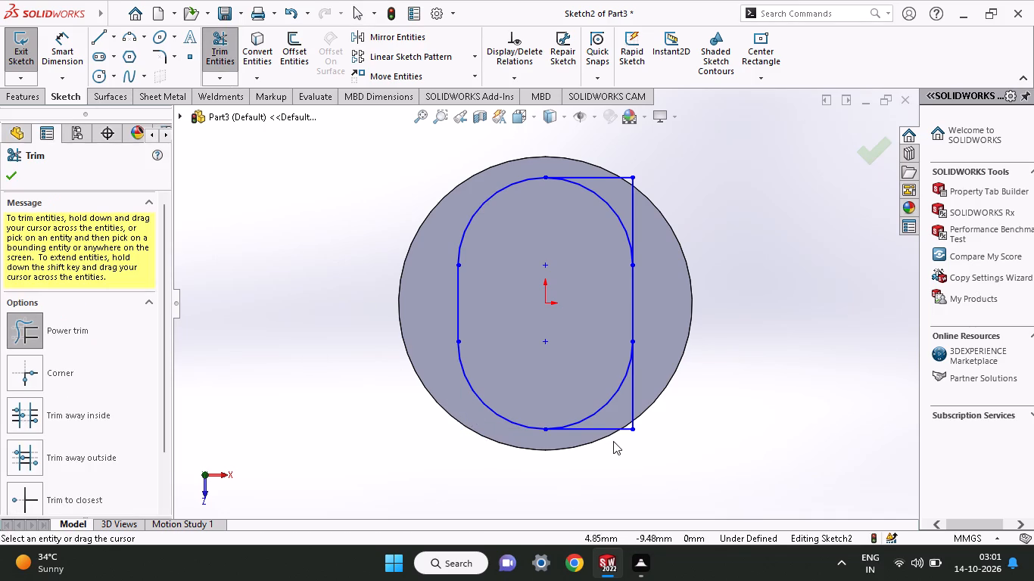
pyautogui.moveTo(613, 447); pyautogui.dragTo(622, 414)
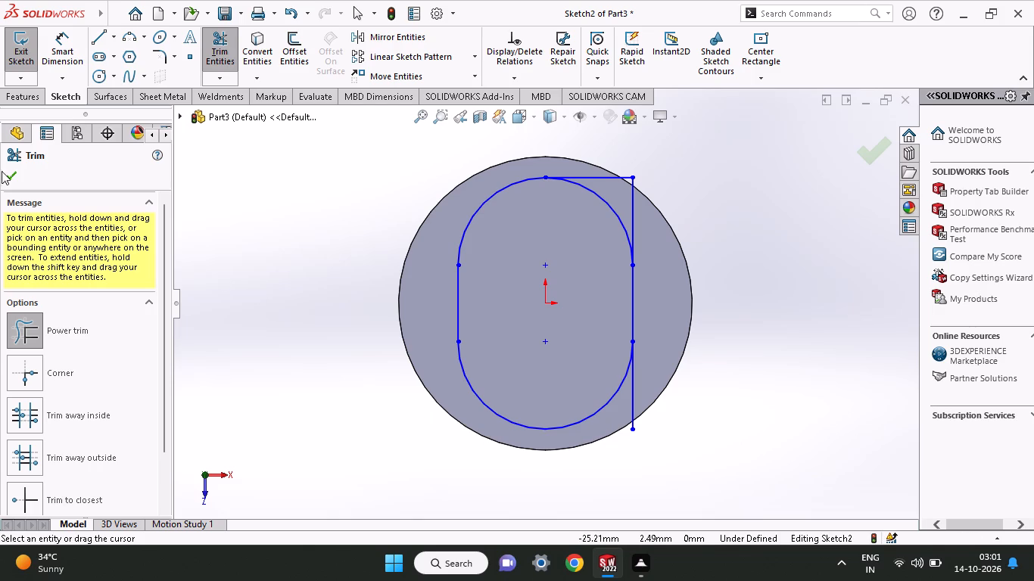
pyautogui.click(7, 172)
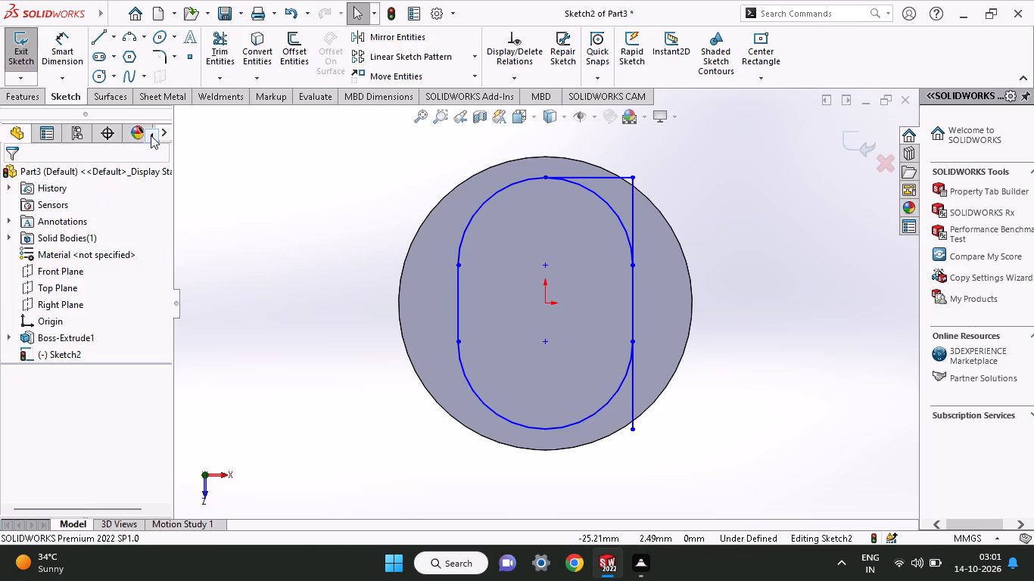
pyautogui.click(218, 42)
pyautogui.moveTo(655, 357); pyautogui.dragTo(622, 408)
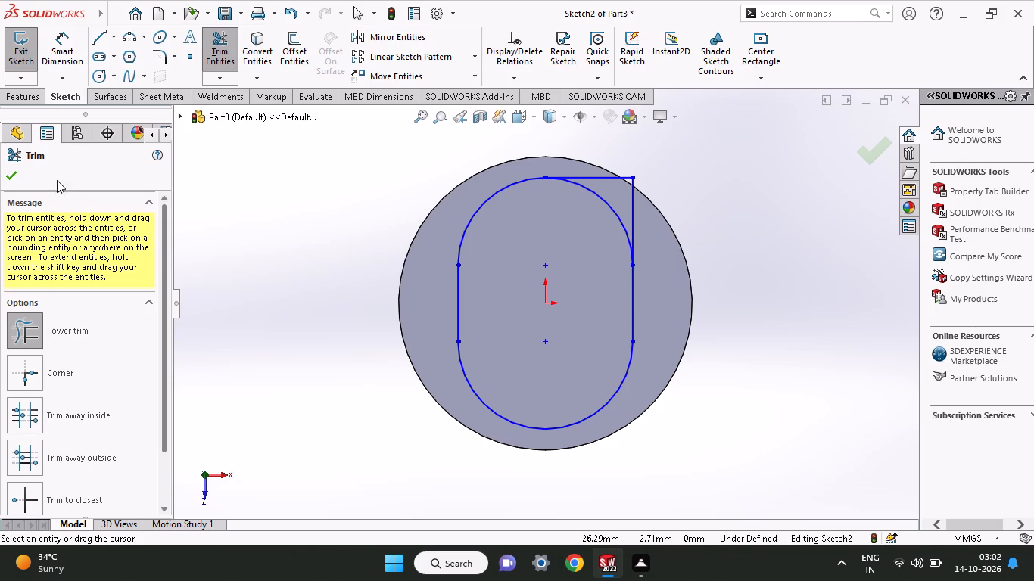
pyautogui.click(17, 180)
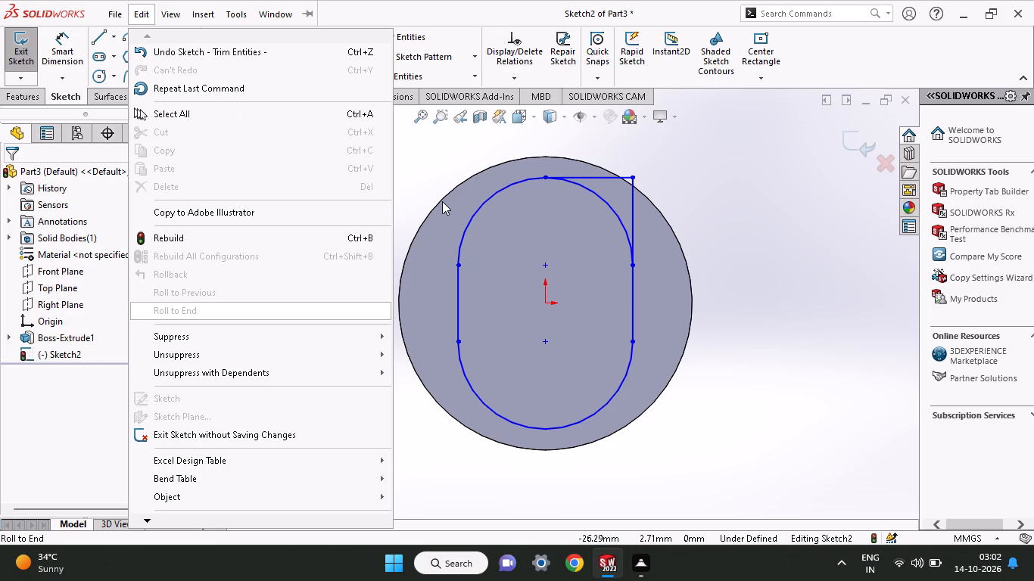
pyautogui.click(432, 185)
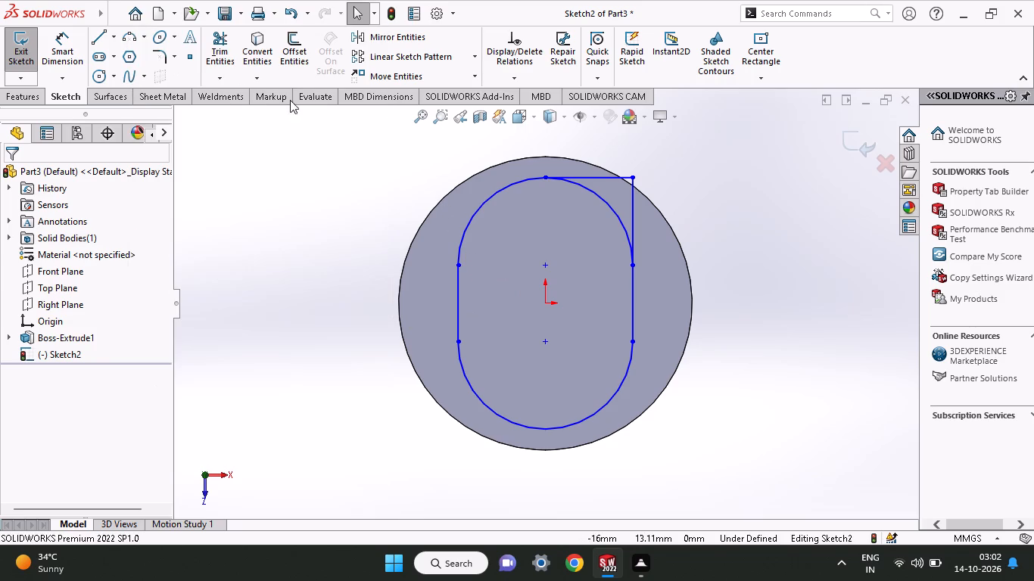
# Trim away the vertical and horizontal line segments outside the arc at the profile's upper-right corner.
pyautogui.click(219, 45)
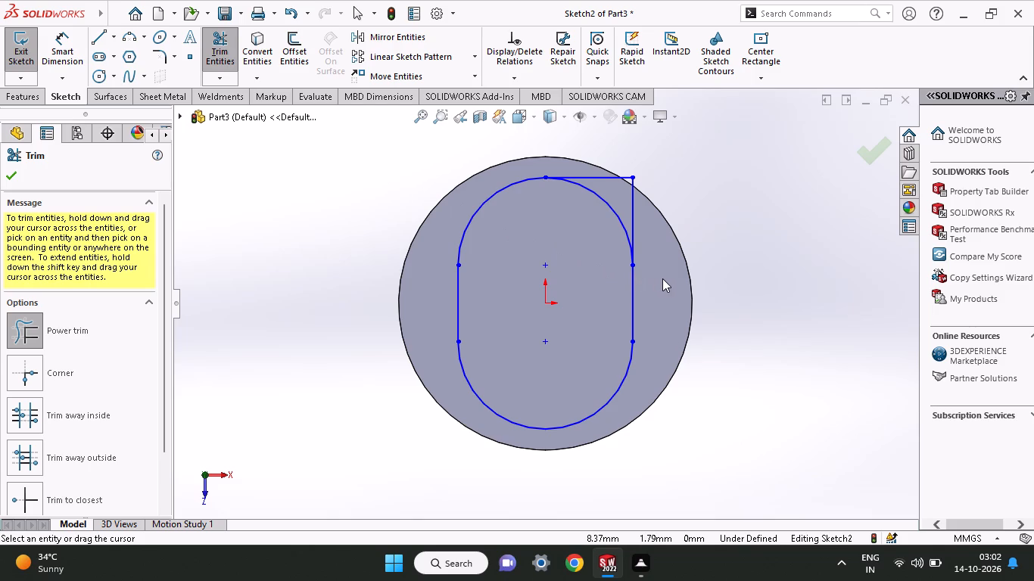
pyautogui.moveTo(657, 252); pyautogui.dragTo(628, 208)
pyautogui.moveTo(628, 208); pyautogui.dragTo(628, 205)
pyautogui.click(2, 170)
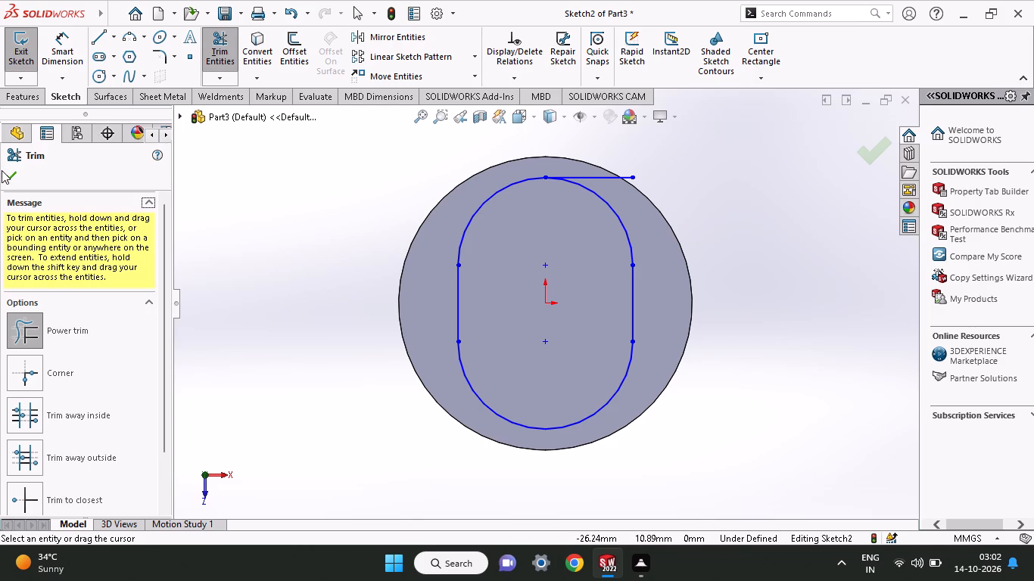
pyautogui.click(7, 170)
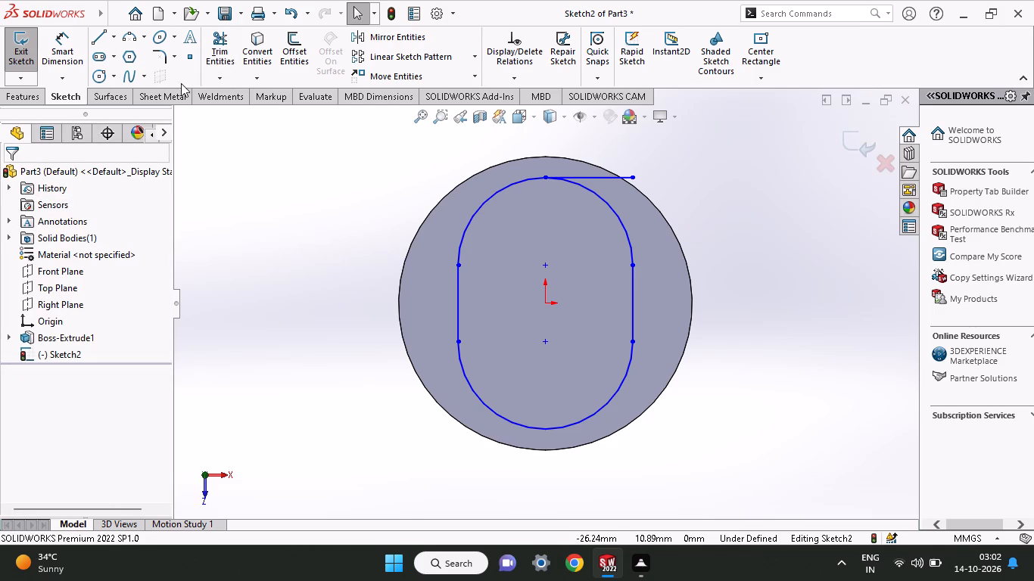
pyautogui.click(223, 55)
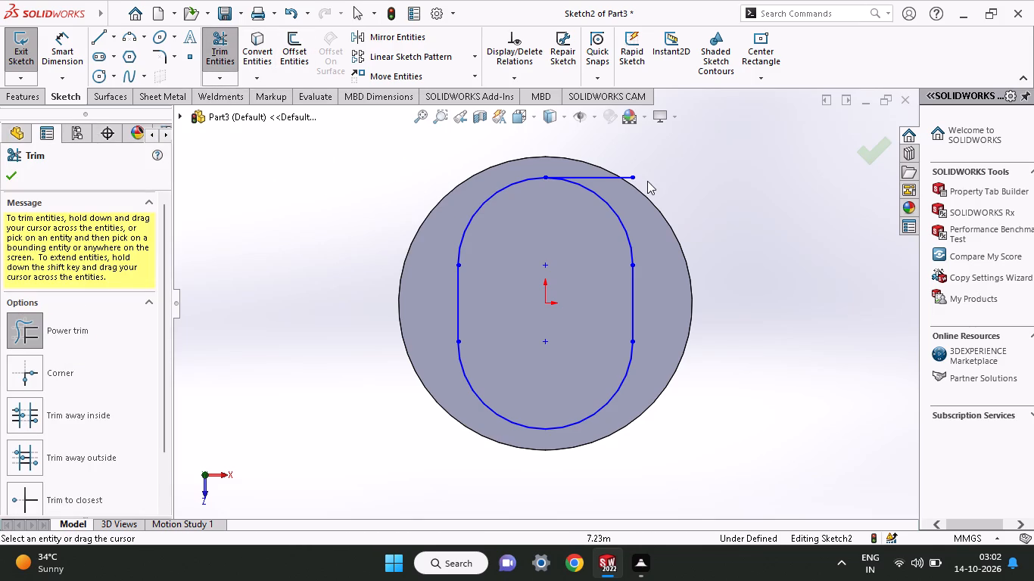
pyautogui.moveTo(631, 197); pyautogui.dragTo(556, 160)
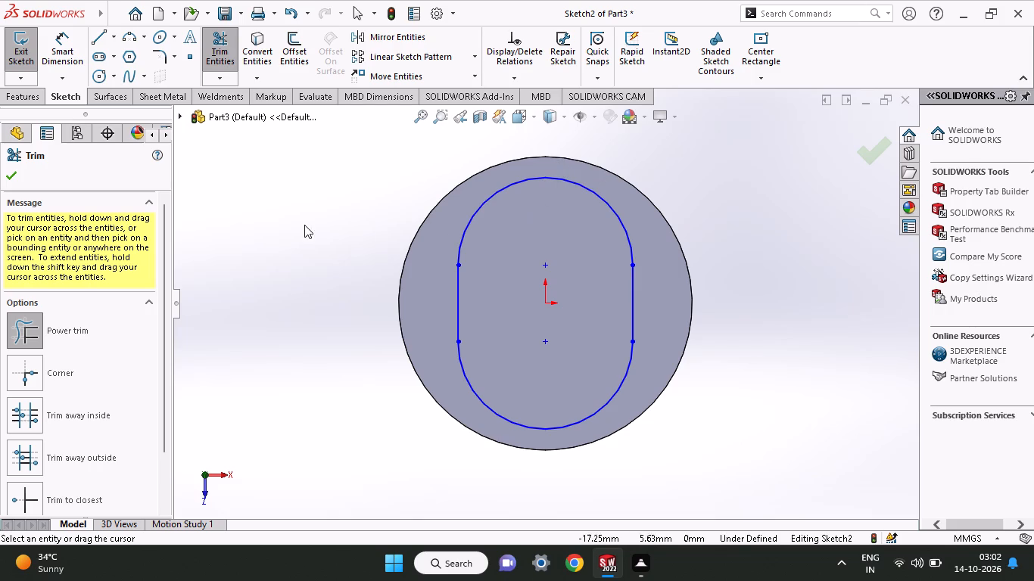
pyautogui.click(9, 173)
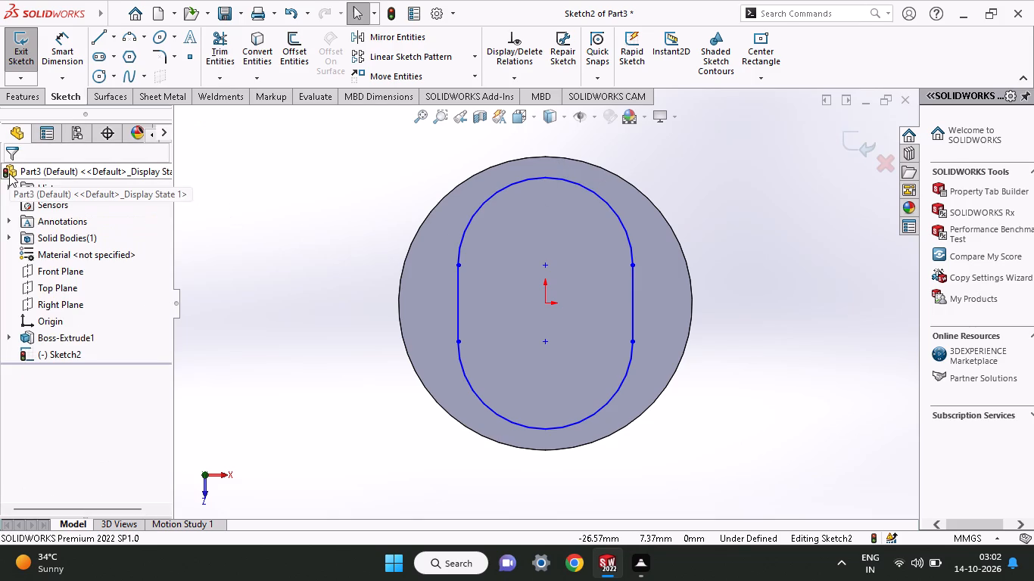
# Cut the round-ended profile into the cylinder with a blind Extruded Cut 16.5 mm deep.
pyautogui.moveTo(266, 396); pyautogui.dragTo(304, 314, button='middle')
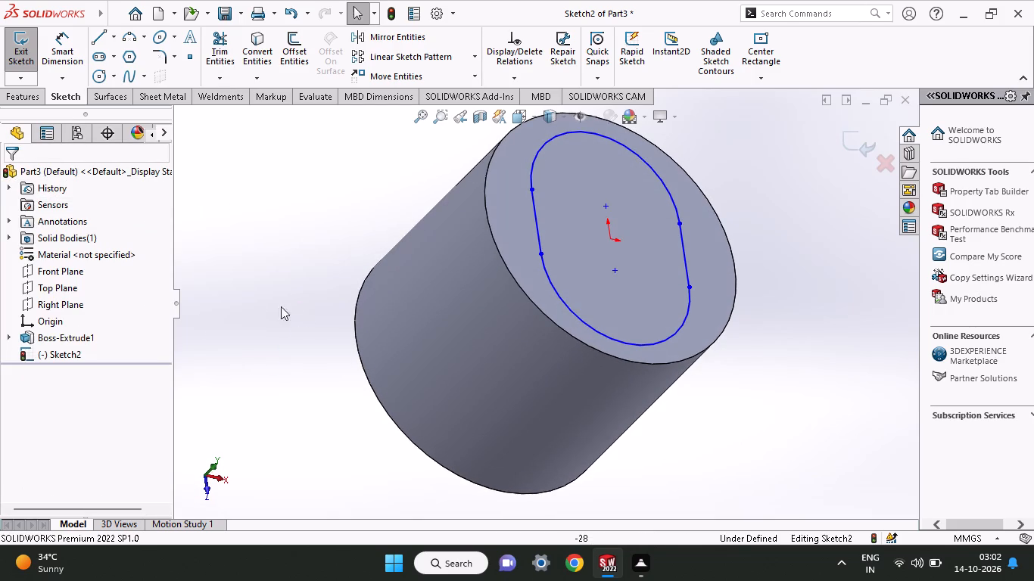
pyautogui.click(30, 99)
pyautogui.click(229, 60)
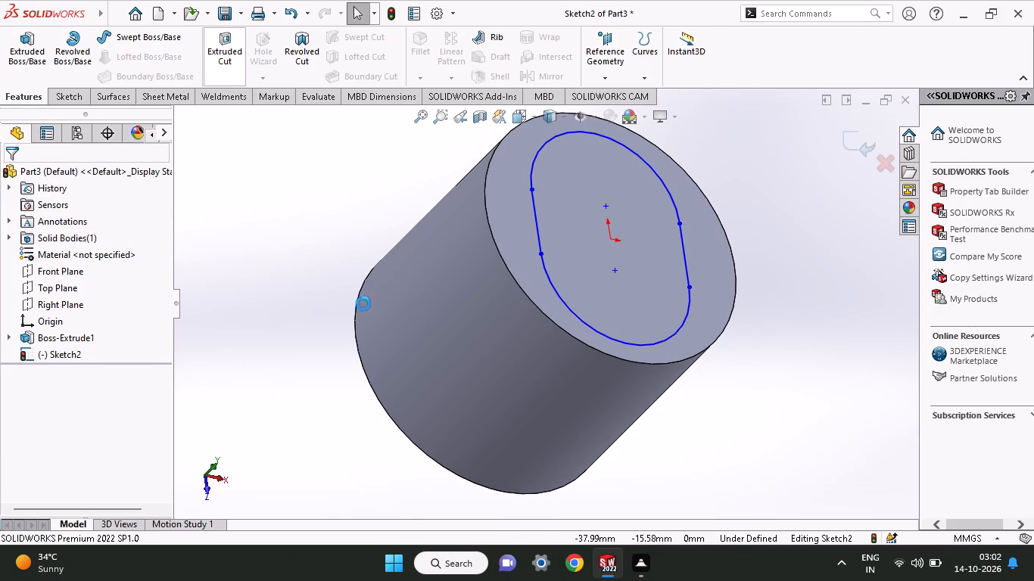
pyautogui.moveTo(392, 320); pyautogui.dragTo(431, 244, button='middle')
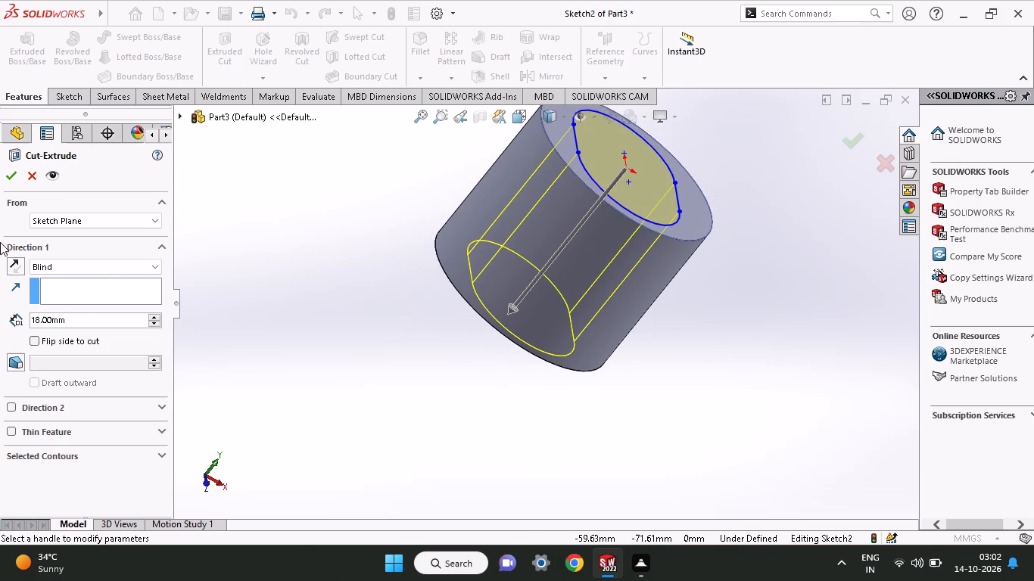
pyautogui.moveTo(87, 324); pyautogui.dragTo(0, 352)
pyautogui.write('18.5')
pyautogui.write('-2')
pyautogui.press('Return')
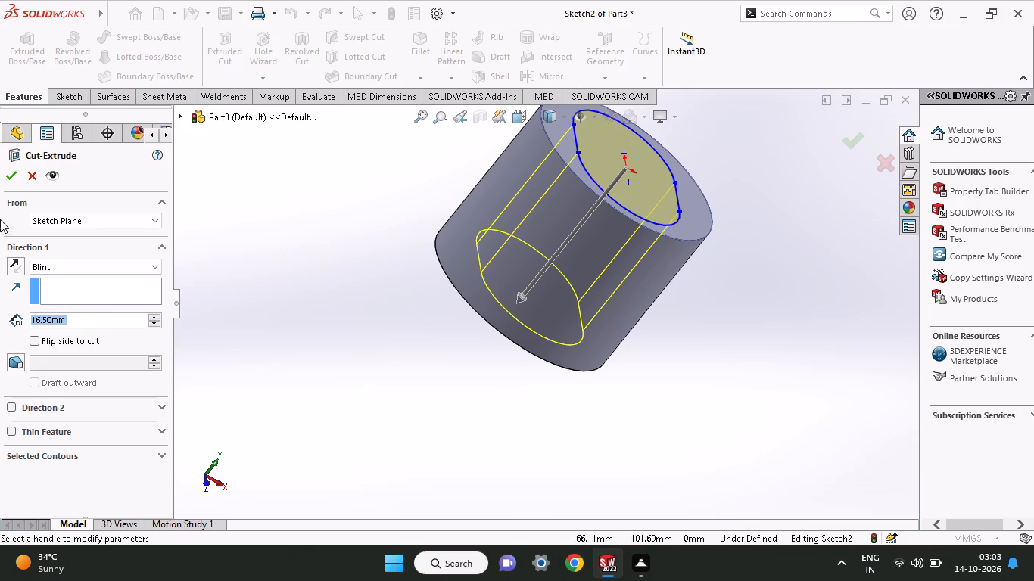
pyautogui.click(11, 176)
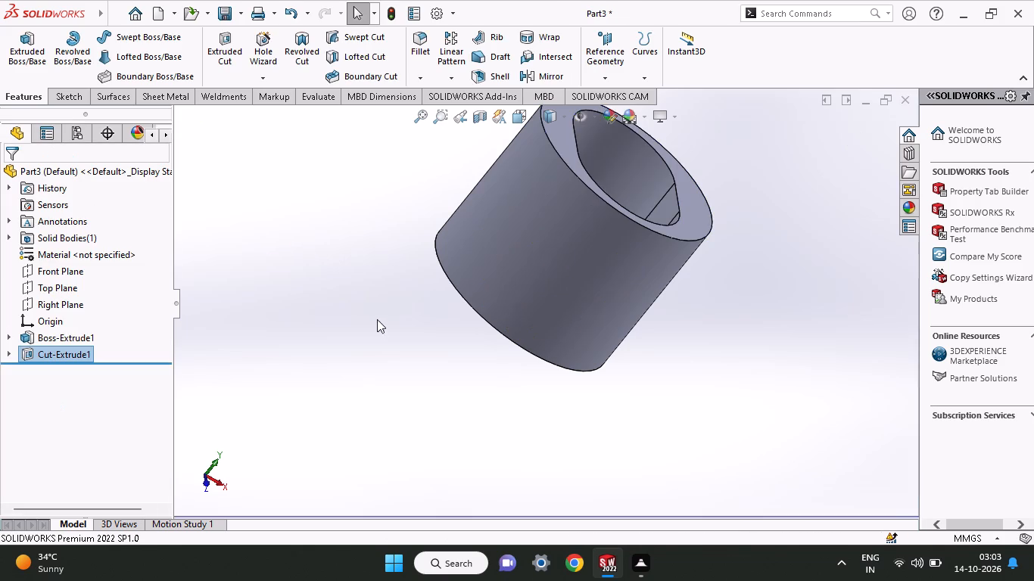
# On the Right Plane, sketch a circle centred about 6.9 mm sideways from and 10.4 mm above the origin.
pyautogui.moveTo(376, 325); pyautogui.dragTo(381, 274, button='middle')
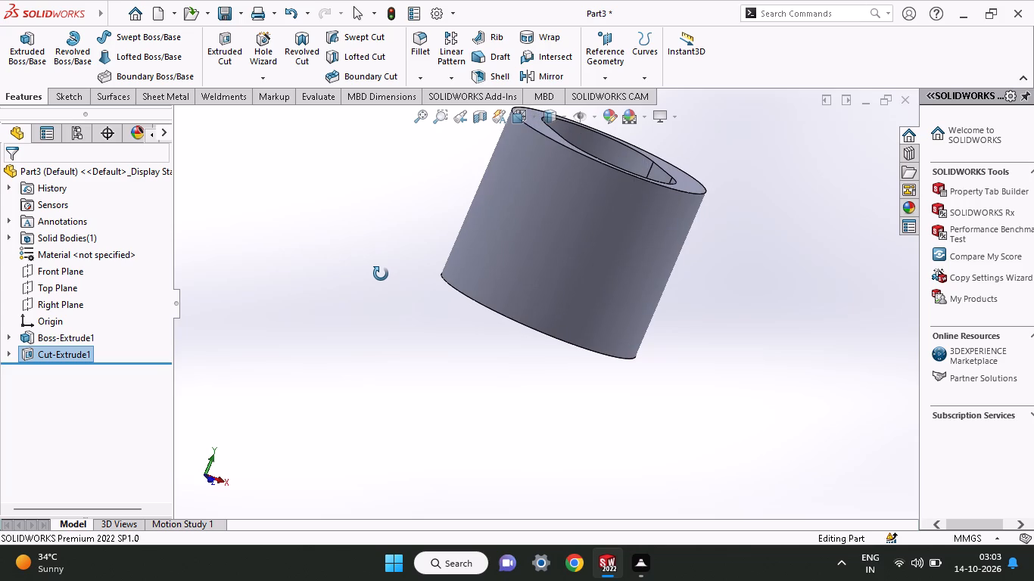
pyautogui.moveTo(381, 274); pyautogui.dragTo(338, 336, button='middle')
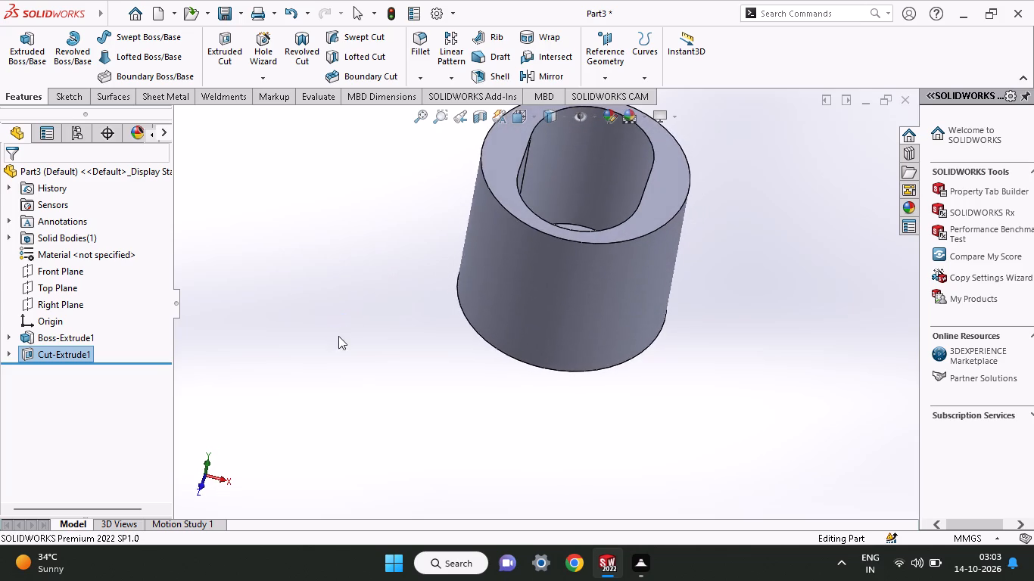
pyautogui.moveTo(575, 268); pyautogui.dragTo(551, 377, button='middle')
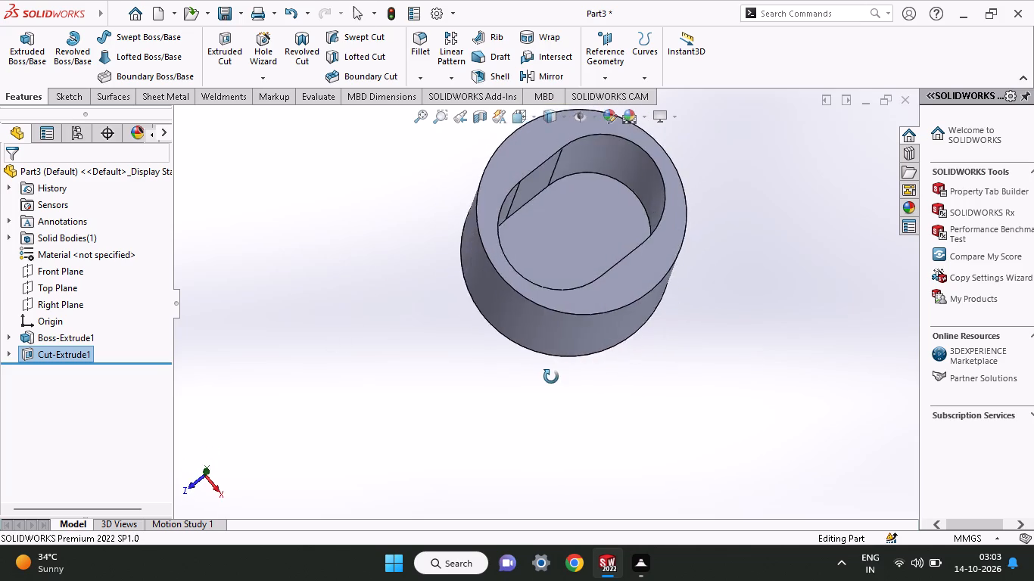
pyautogui.moveTo(551, 377); pyautogui.dragTo(527, 322, button='middle')
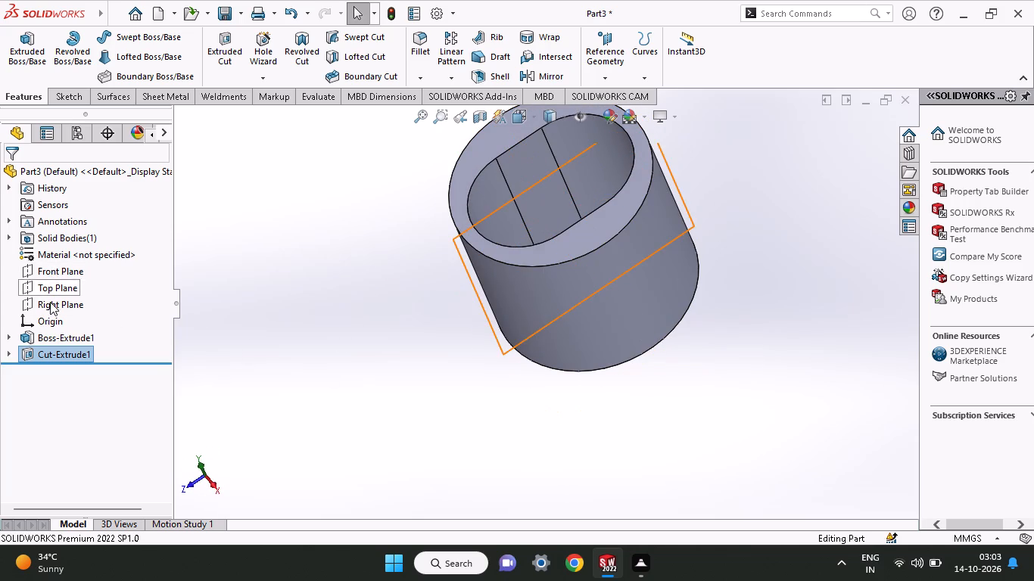
pyautogui.click(50, 309)
pyautogui.click(64, 283)
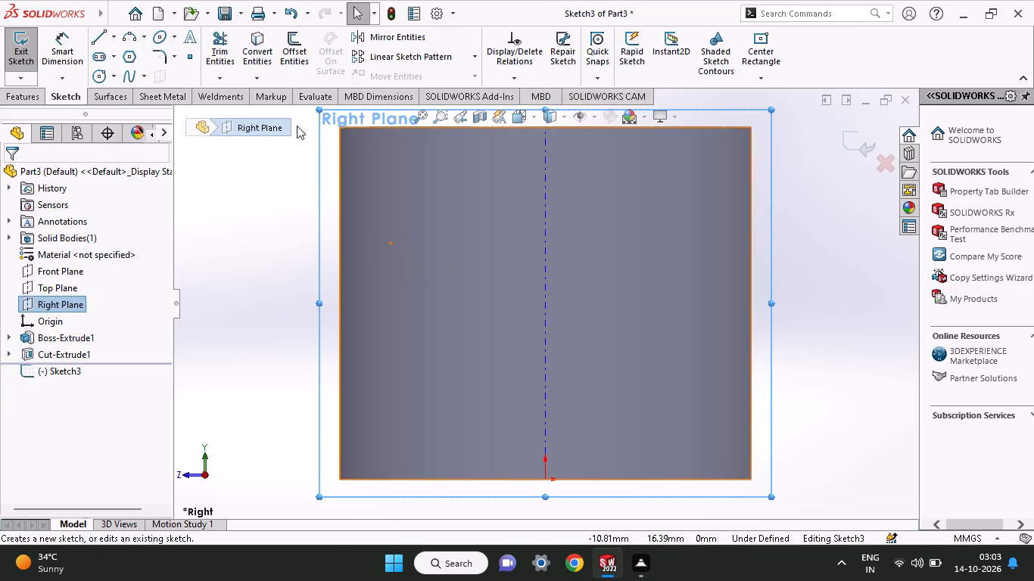
pyautogui.click(101, 76)
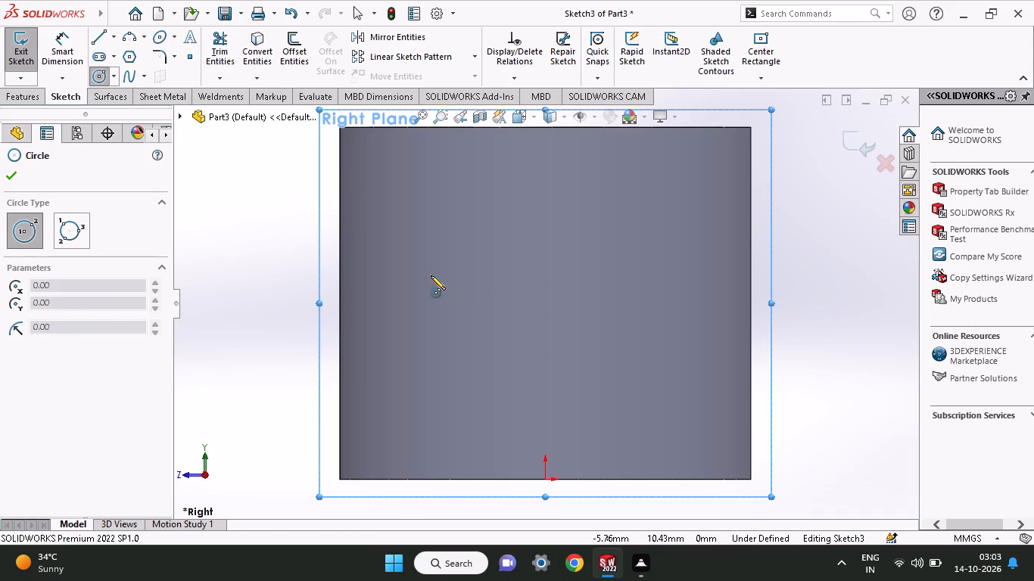
pyautogui.click(410, 275)
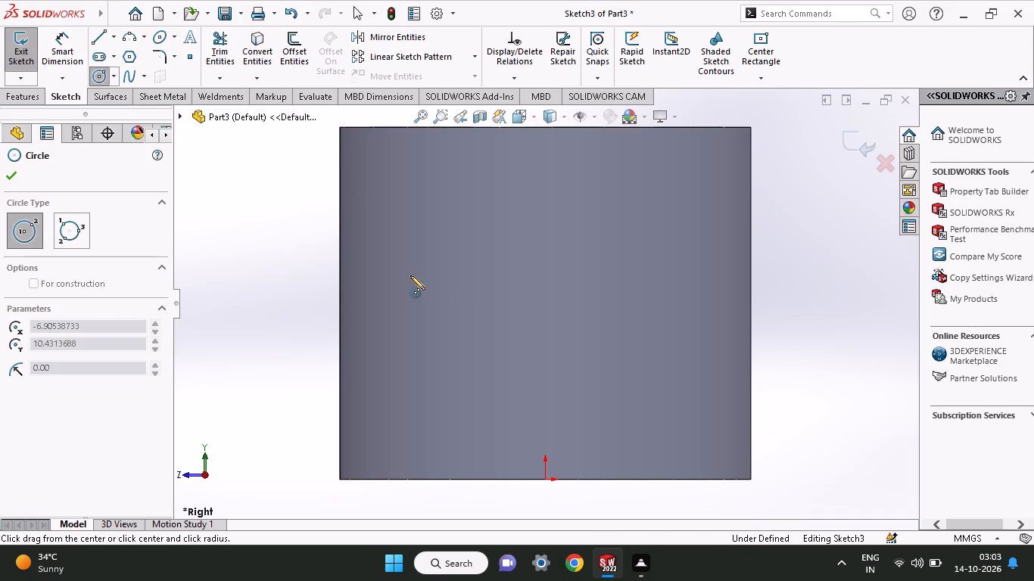
pyautogui.click(419, 317)
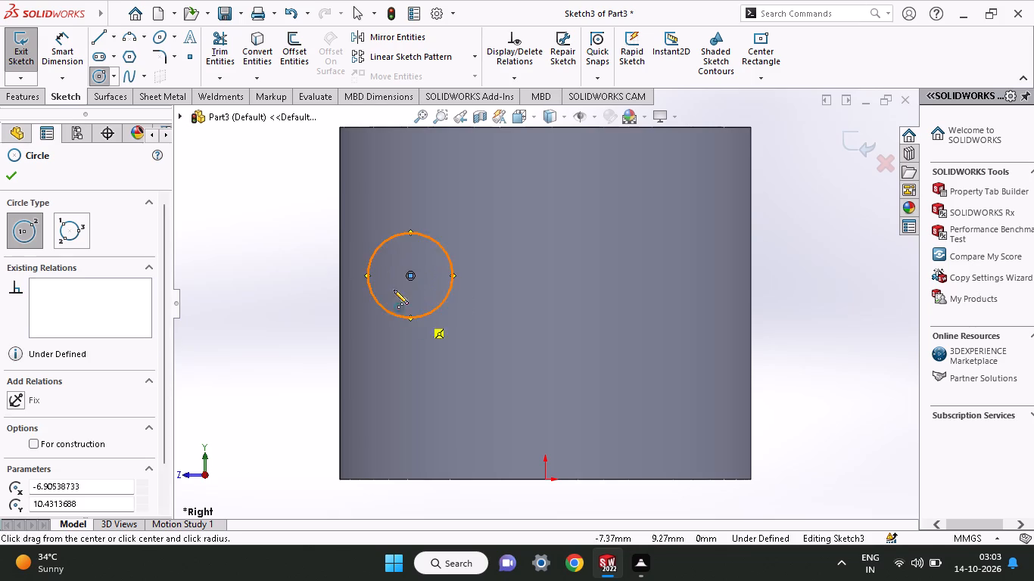
# Dimension the horizontal distance between the circle's centre and the origin as 8 mm.
pyautogui.click(68, 35)
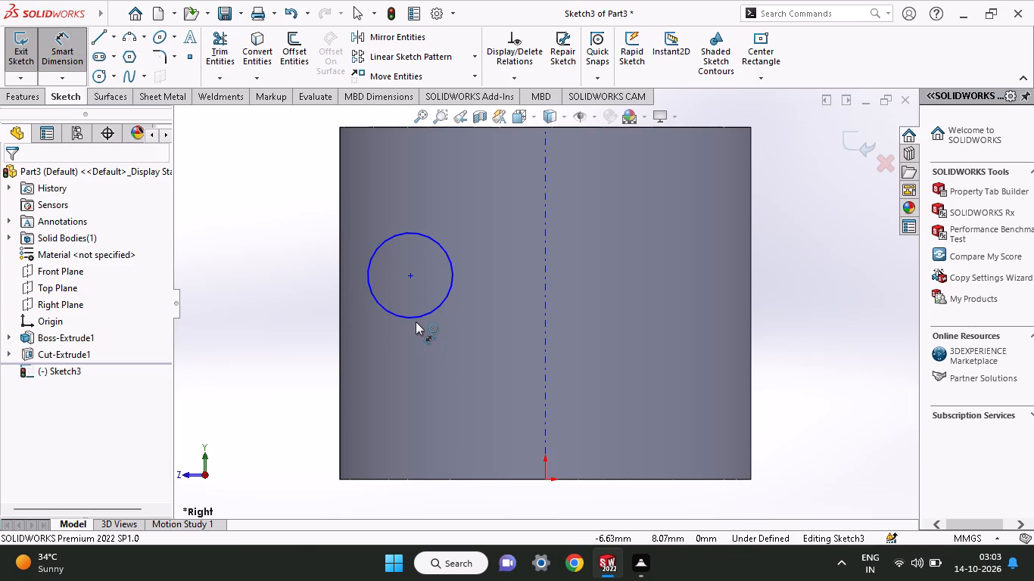
pyautogui.click(412, 278)
pyautogui.click(544, 479)
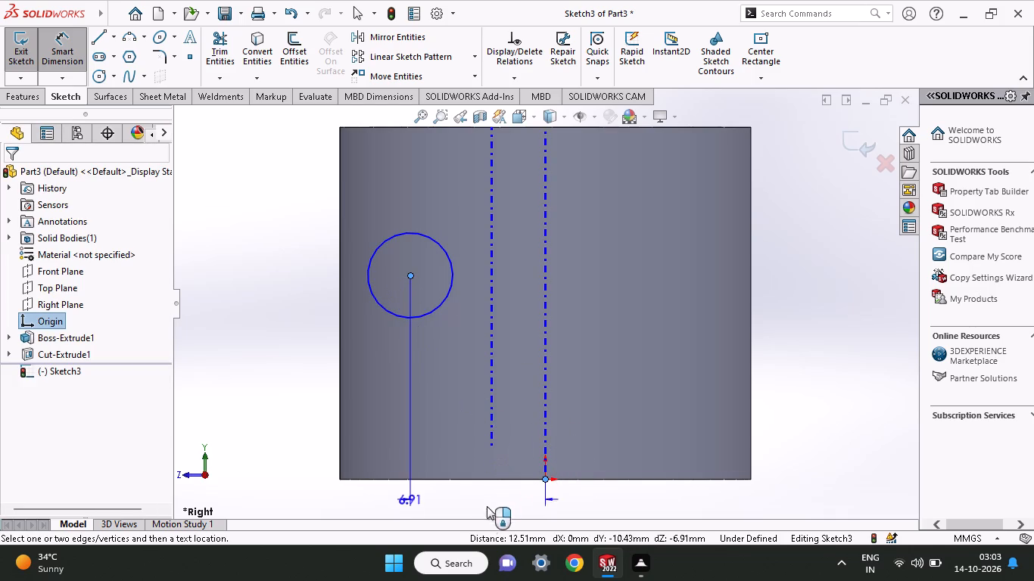
pyautogui.click(464, 499)
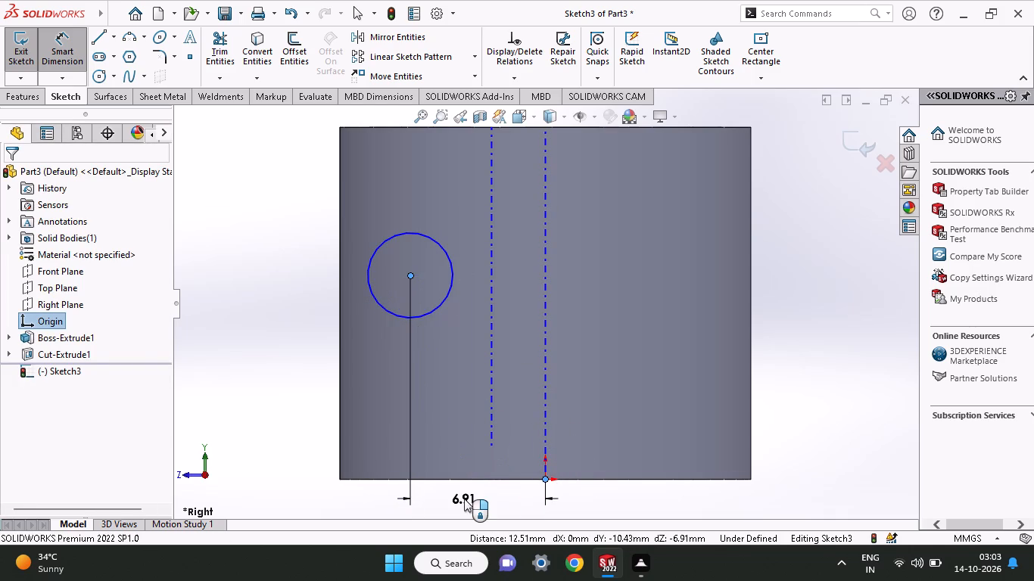
pyautogui.press('8')
pyautogui.press('Return')
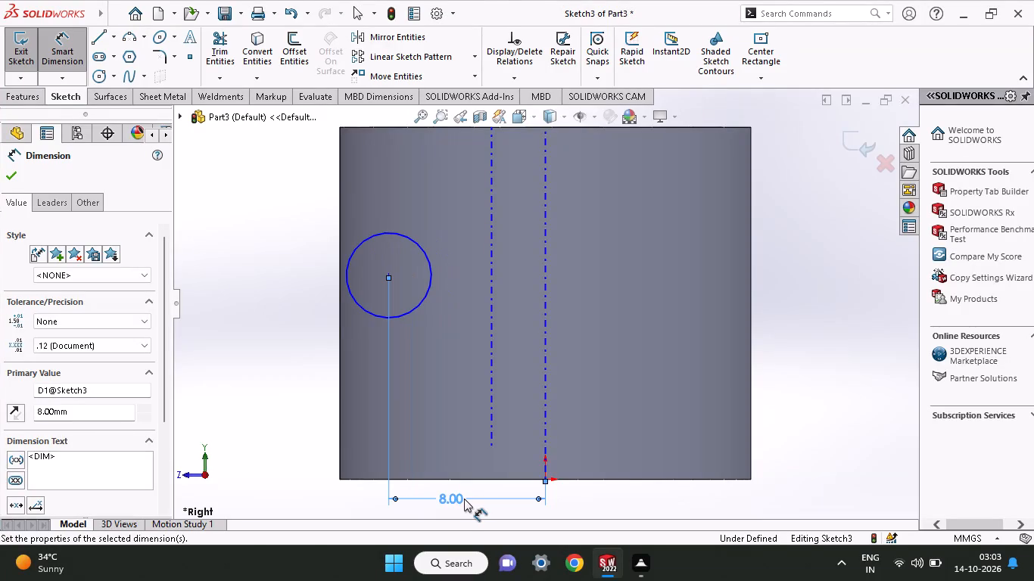
# Set the horizontal distance between the circle's centre and the origin to 0 mm.
pyautogui.doubleClick(463, 501)
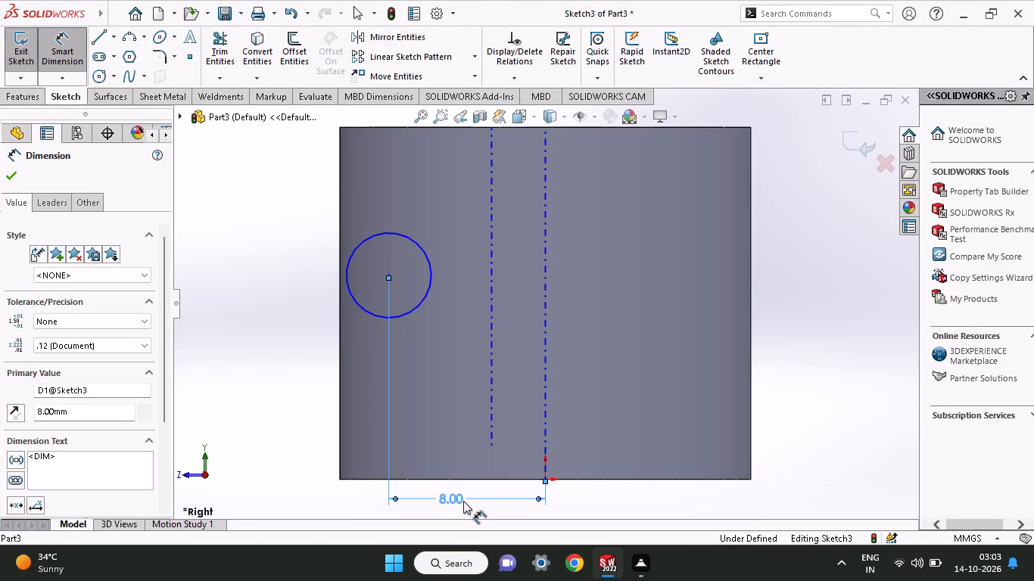
pyautogui.press('0')
pyautogui.press('Return')
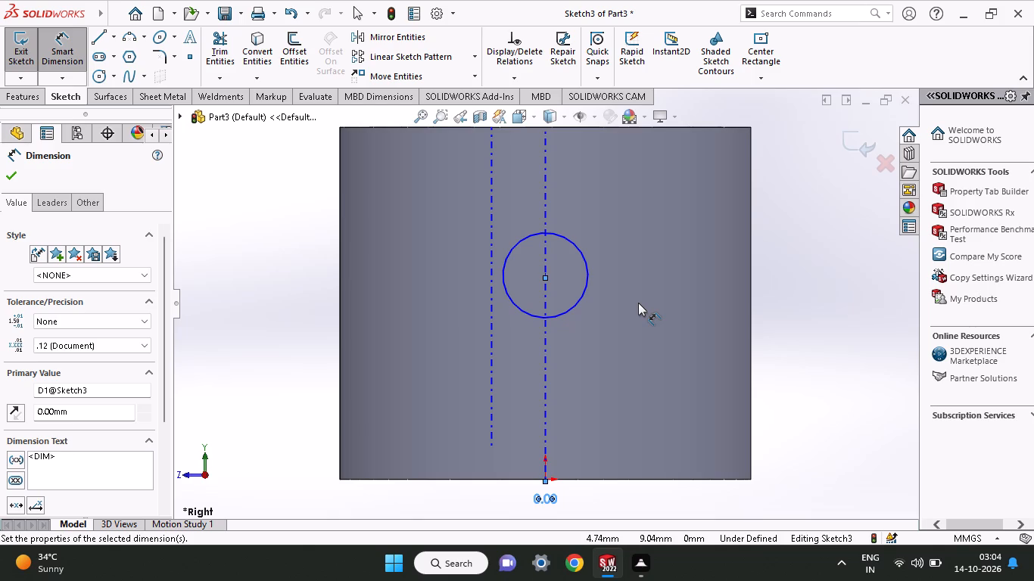
# Dimension the circle centre's height above the origin as 8 mm.
pyautogui.moveTo(607, 348); pyautogui.dragTo(606, 443, button='middle')
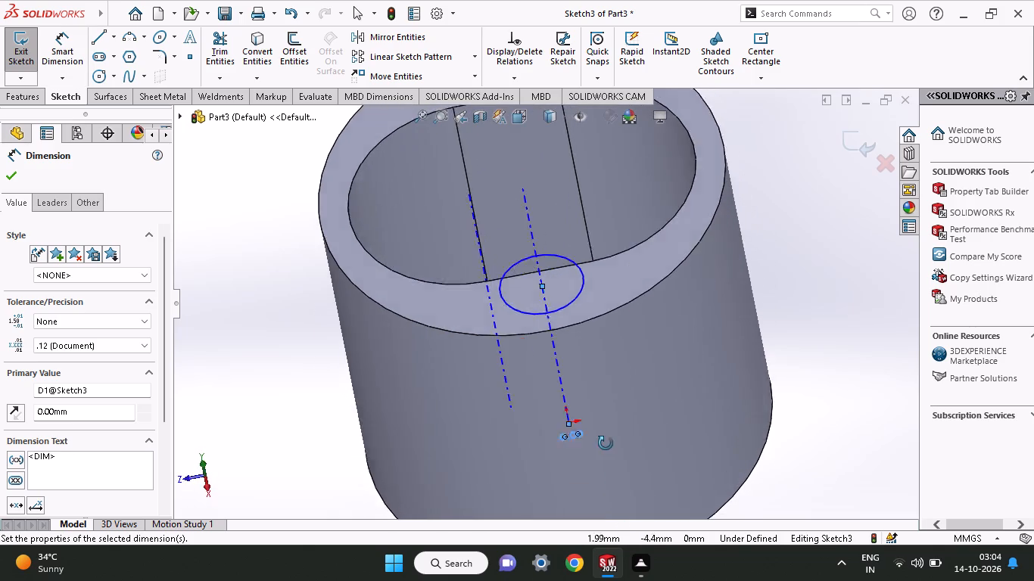
pyautogui.moveTo(606, 443); pyautogui.dragTo(602, 386, button='middle')
pyautogui.moveTo(588, 452); pyautogui.dragTo(584, 403, button='middle')
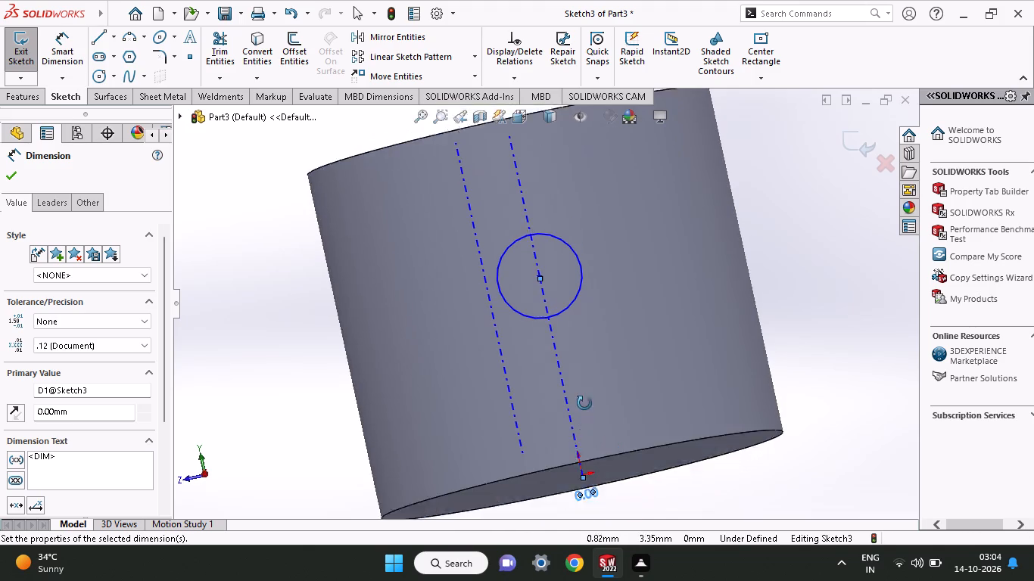
pyautogui.moveTo(584, 403); pyautogui.dragTo(581, 412, button='middle')
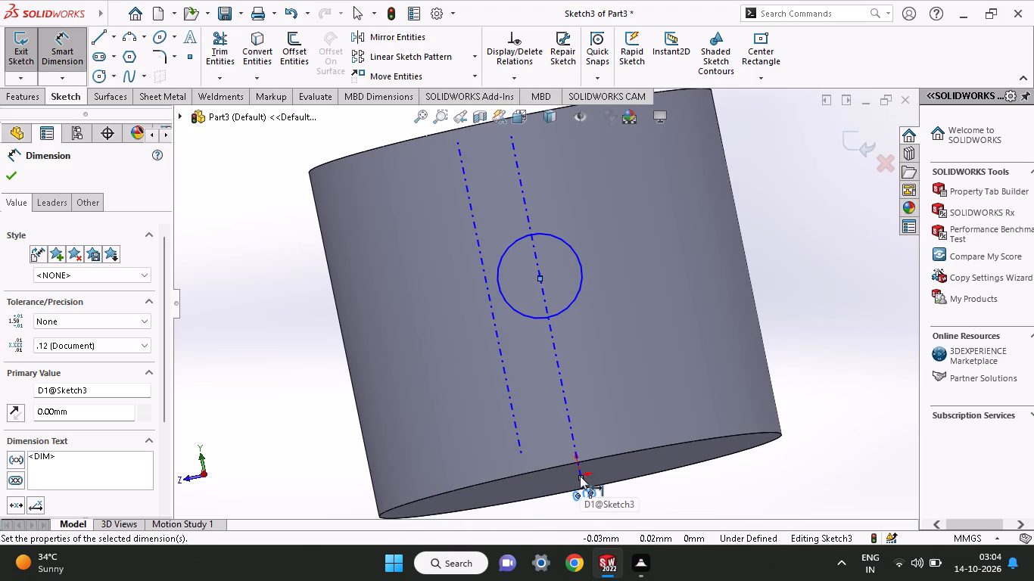
pyautogui.moveTo(595, 427); pyautogui.dragTo(603, 457, button='middle')
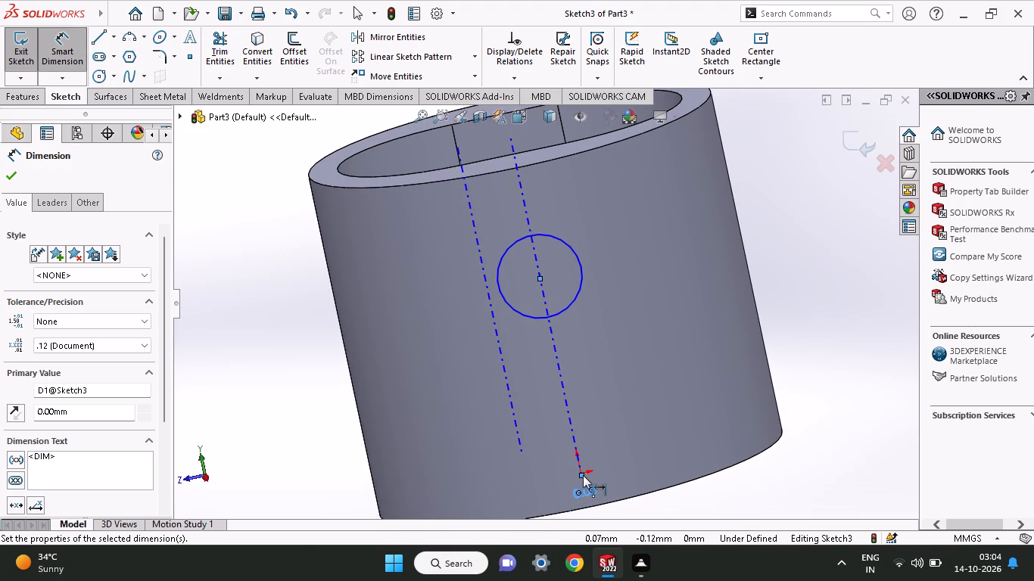
pyautogui.click(582, 472)
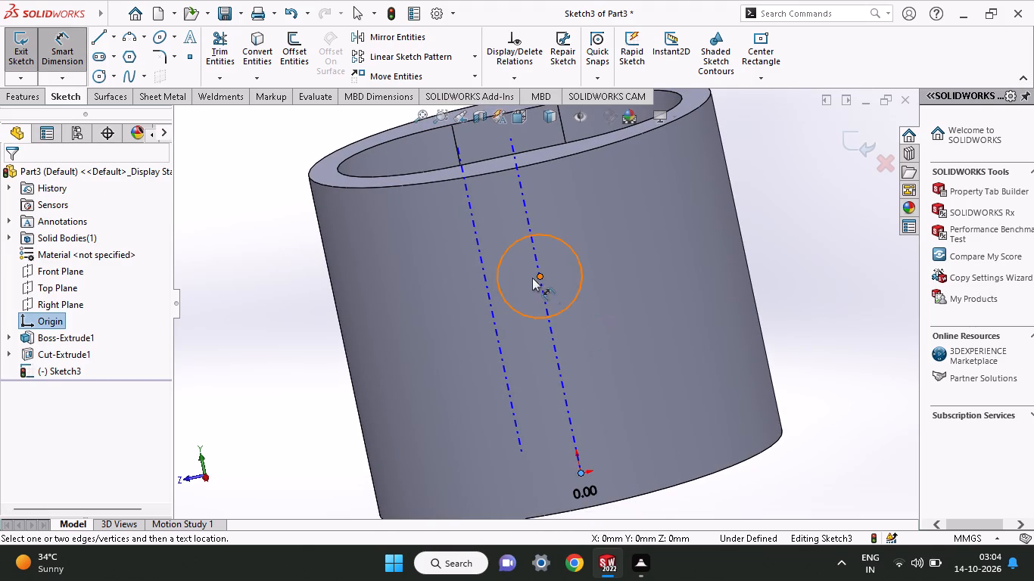
pyautogui.click(540, 274)
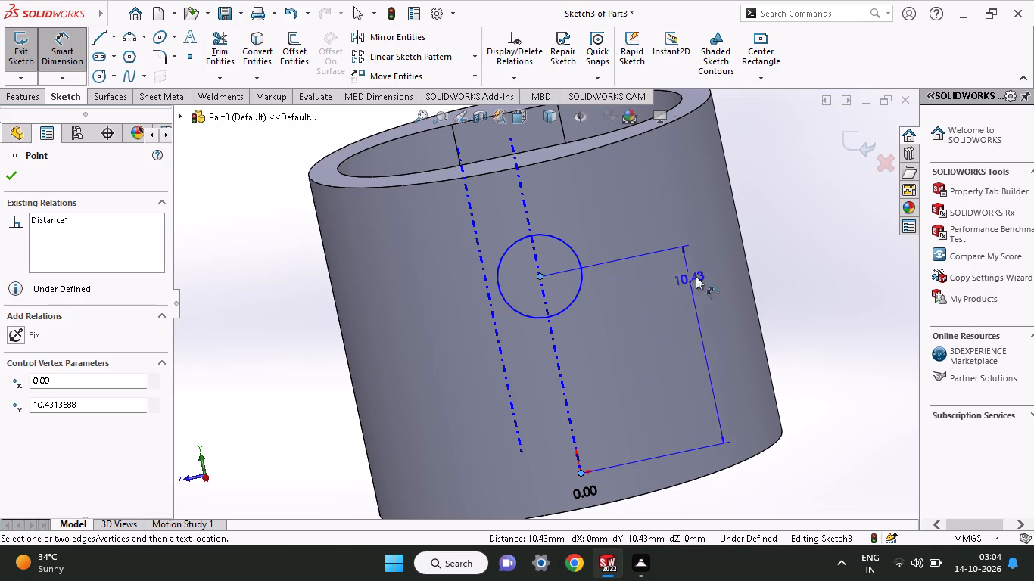
pyautogui.click(796, 277)
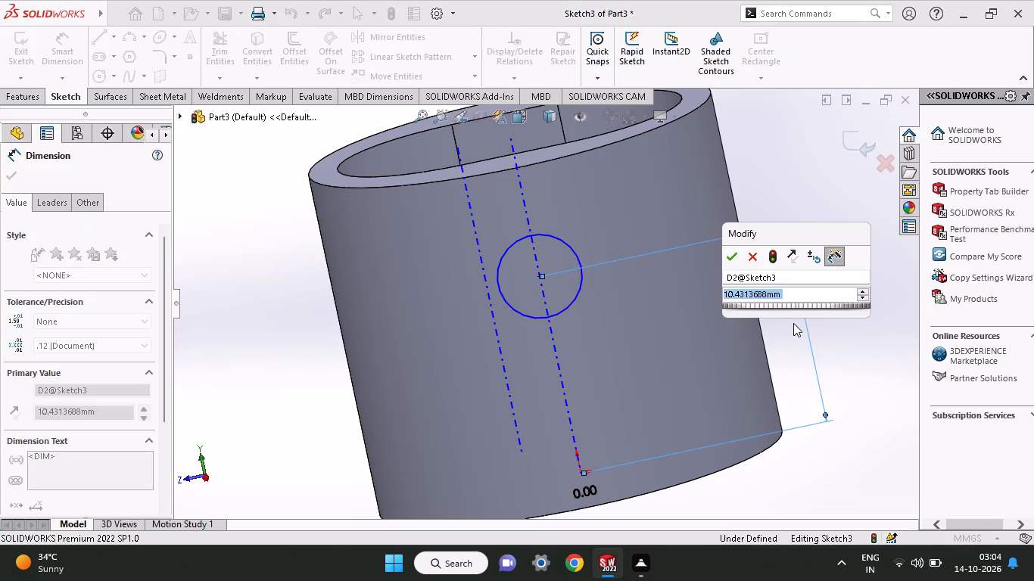
pyautogui.press('8')
pyautogui.press('Return')
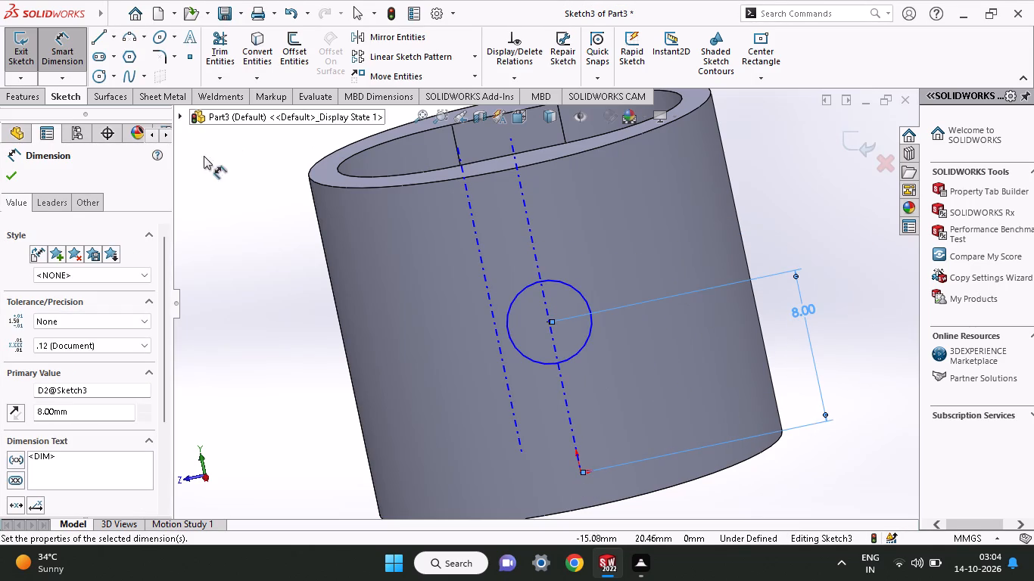
# Cut the circle through both side walls with a two-direction blind Extruded Cut, 16.5 mm each way, with Direction 1 reversed.
pyautogui.click(35, 97)
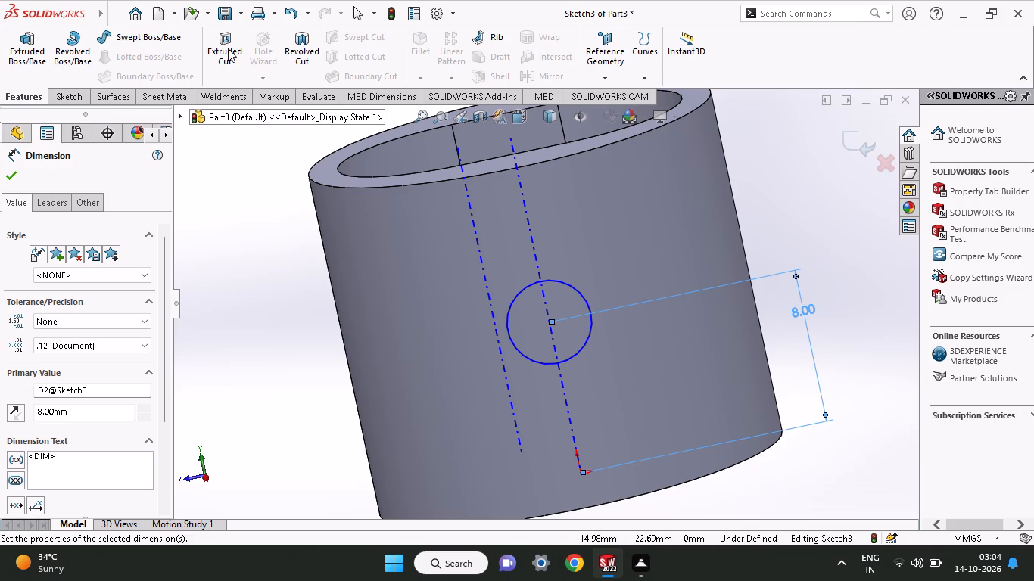
pyautogui.click(228, 48)
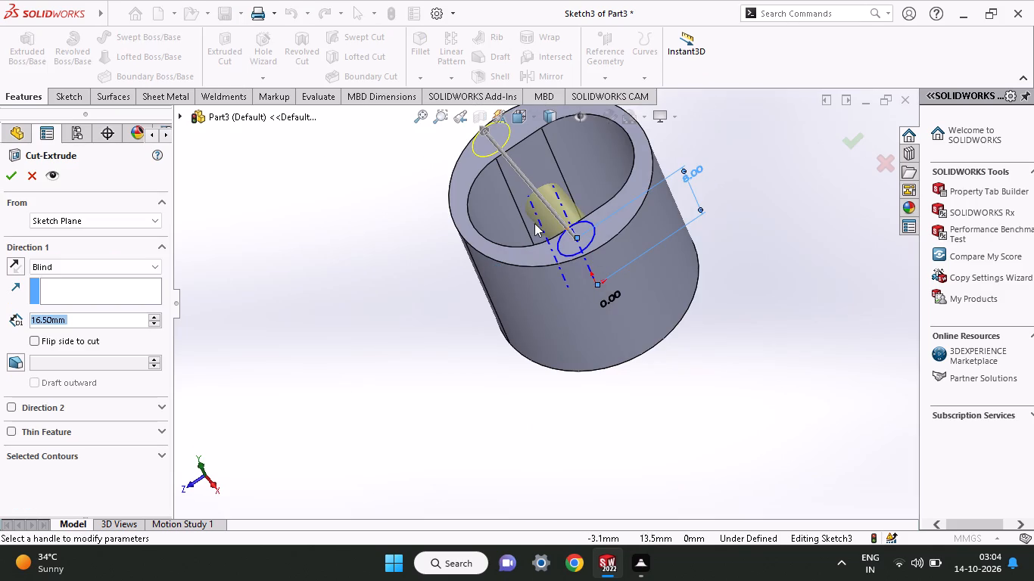
pyautogui.moveTo(515, 179); pyautogui.dragTo(530, 303, button='middle')
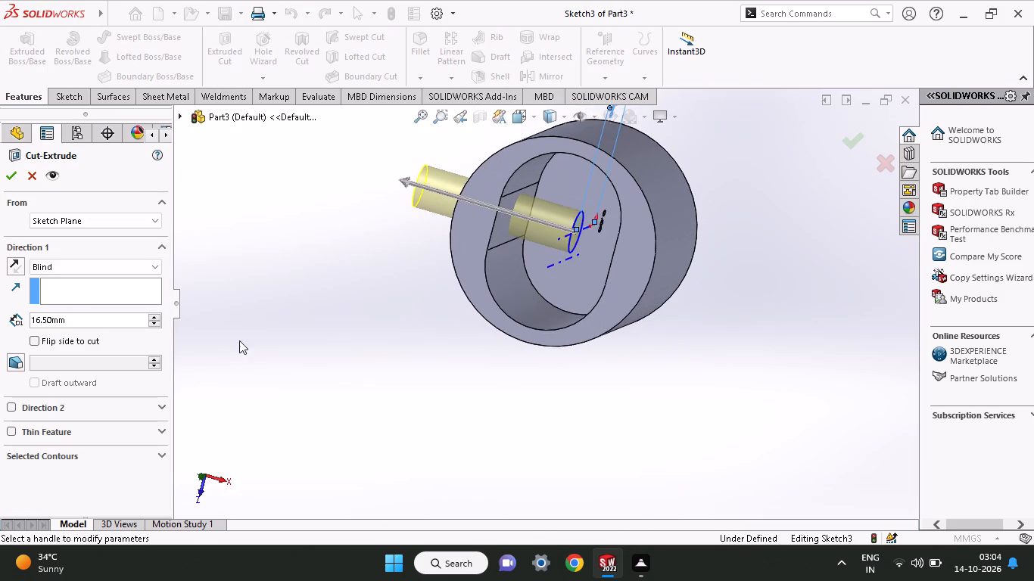
pyautogui.click(11, 259)
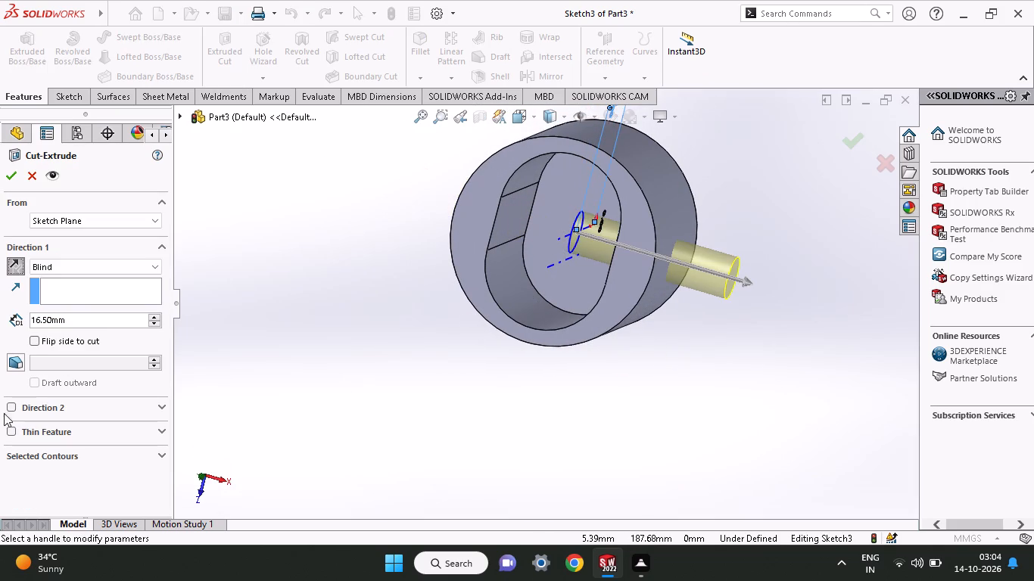
pyautogui.click(12, 402)
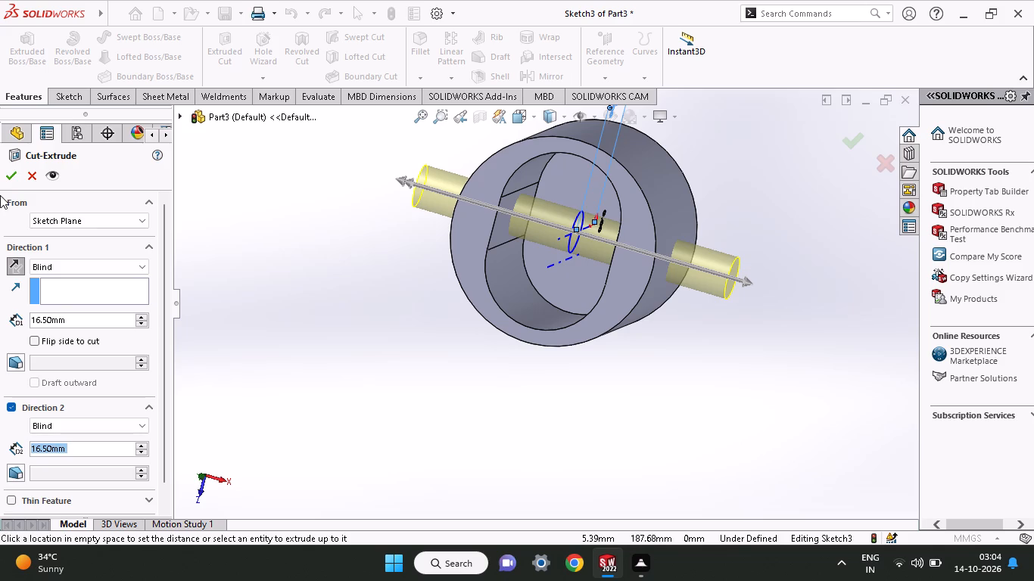
pyautogui.click(4, 181)
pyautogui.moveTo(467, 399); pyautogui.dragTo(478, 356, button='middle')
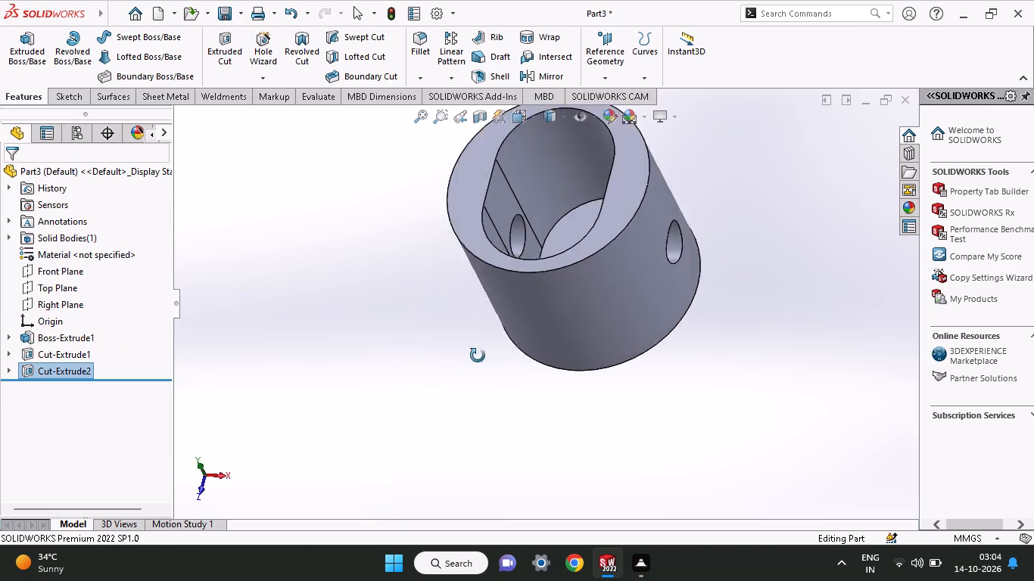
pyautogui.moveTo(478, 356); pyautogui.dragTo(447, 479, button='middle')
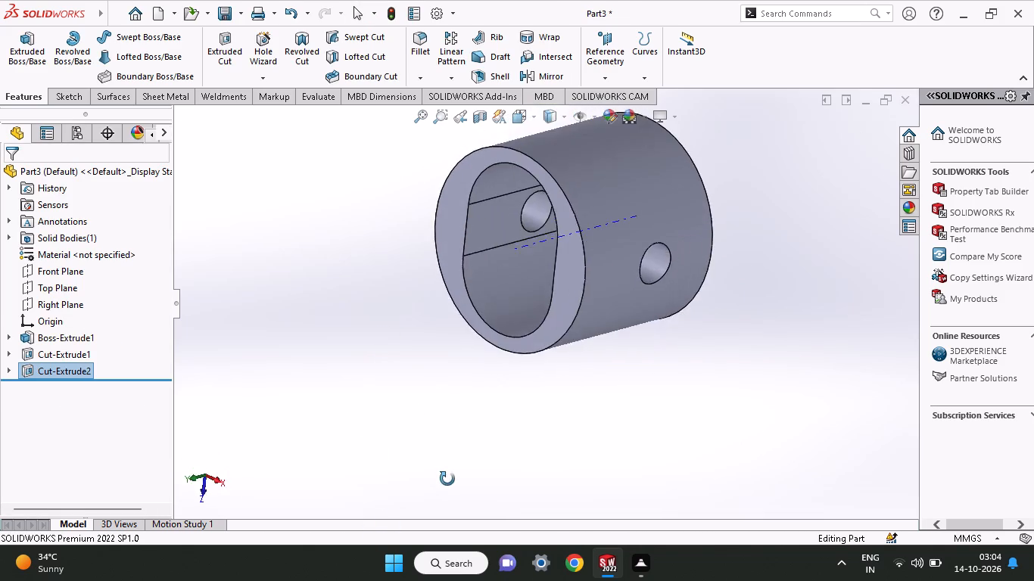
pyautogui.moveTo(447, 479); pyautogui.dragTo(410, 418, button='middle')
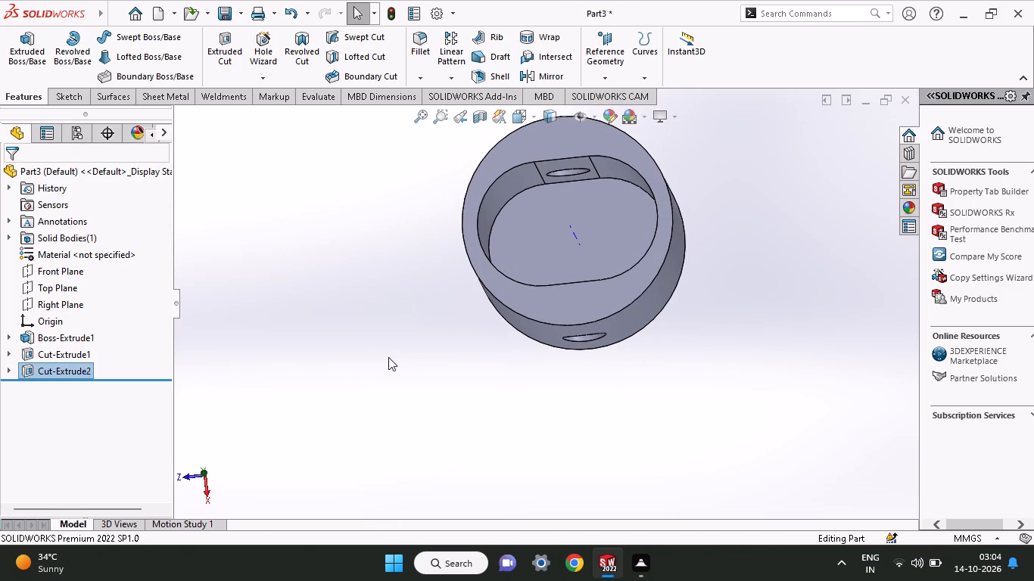
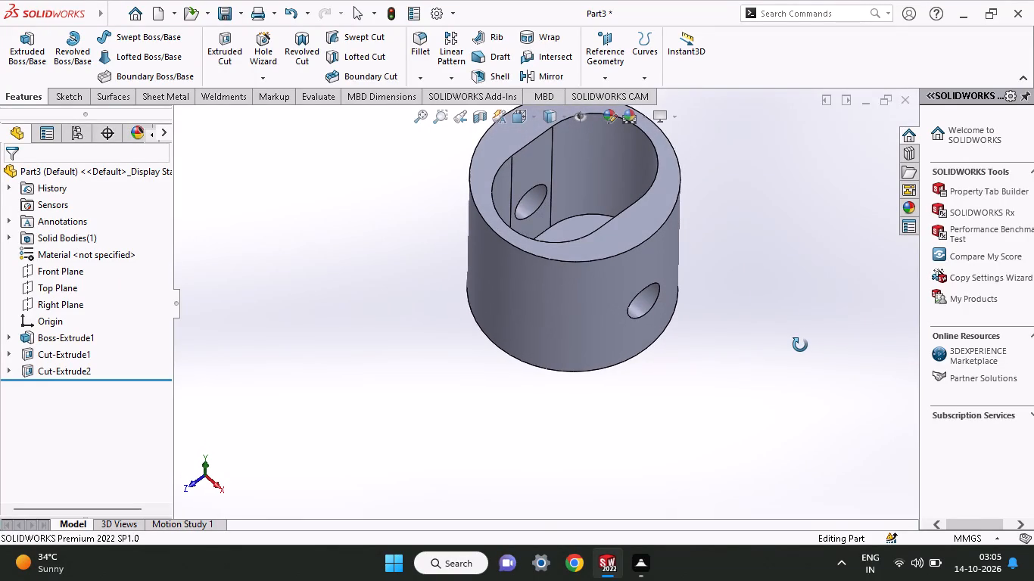
# Save the part in the Documents folder under the name "engine blower piston".
pyautogui.moveTo(800, 340); pyautogui.dragTo(805, 312, button='middle')
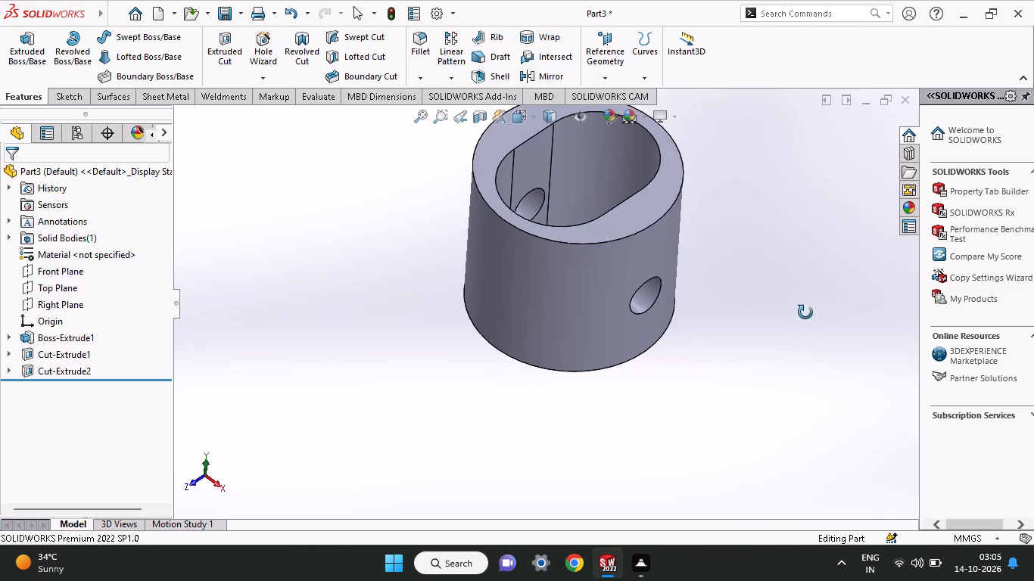
pyautogui.moveTo(805, 312); pyautogui.dragTo(808, 301, button='middle')
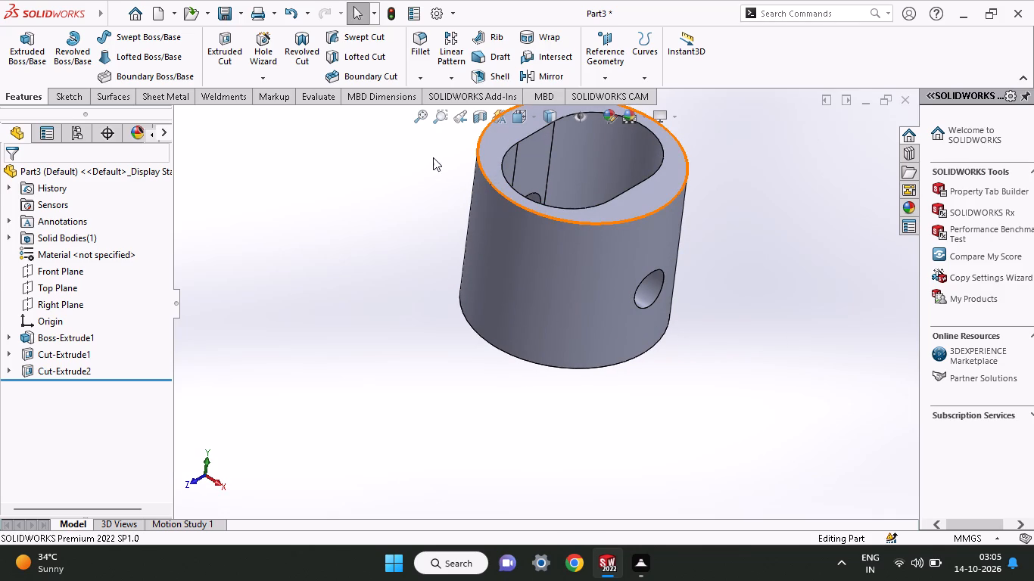
pyautogui.click(243, 14)
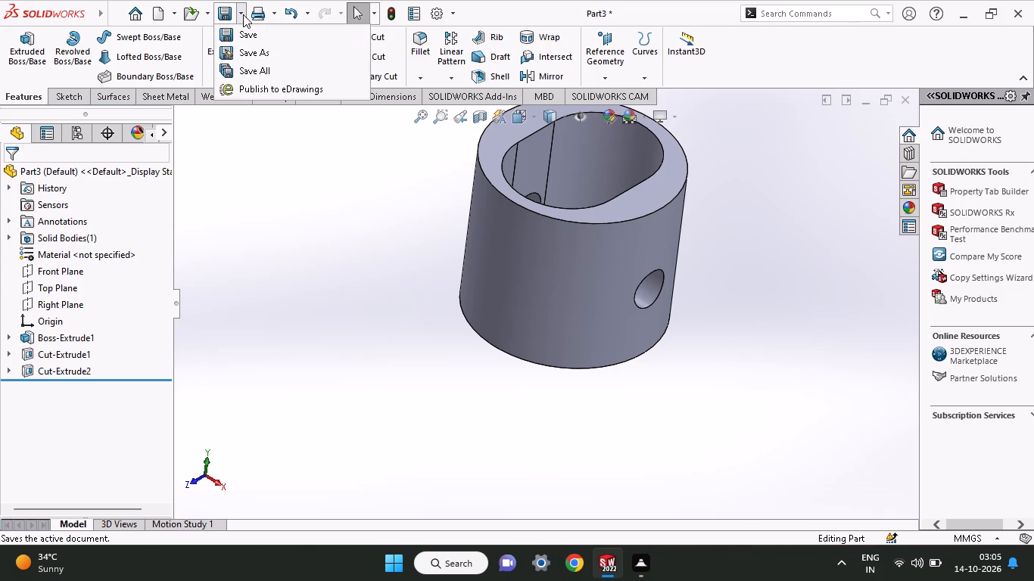
pyautogui.click(234, 56)
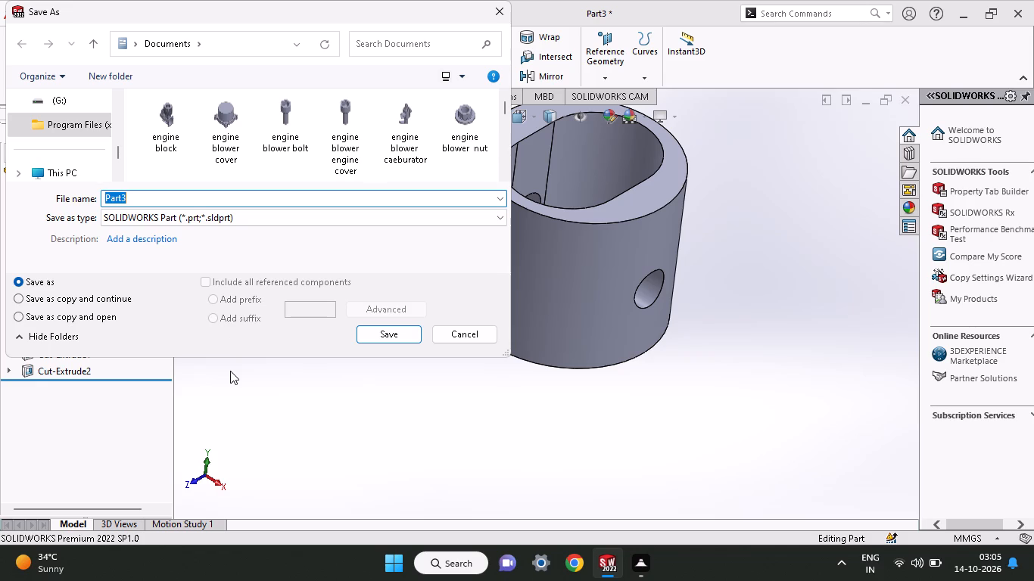
pyautogui.press('BackSpace')
pyautogui.write('en')
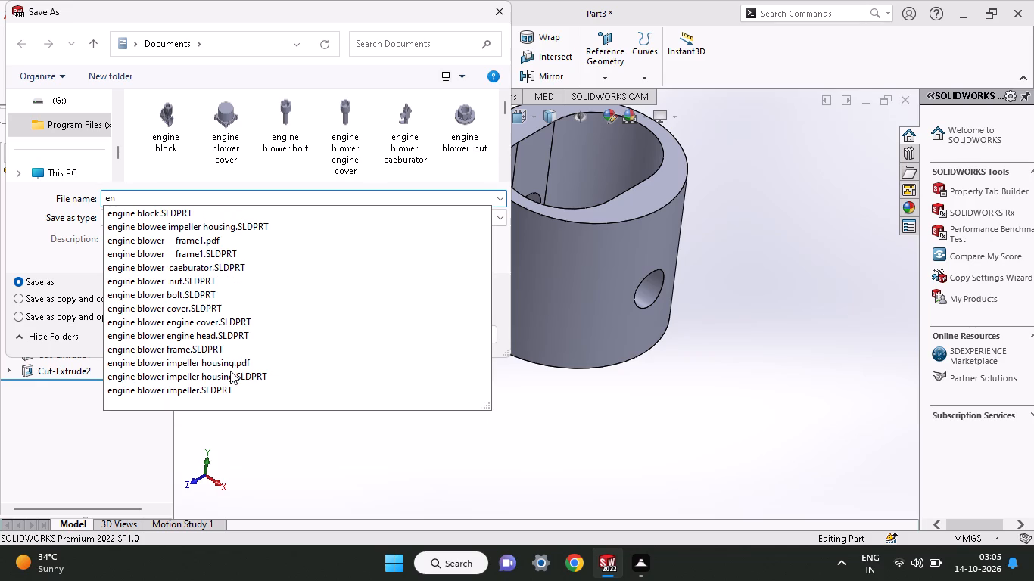
pyautogui.click(216, 244)
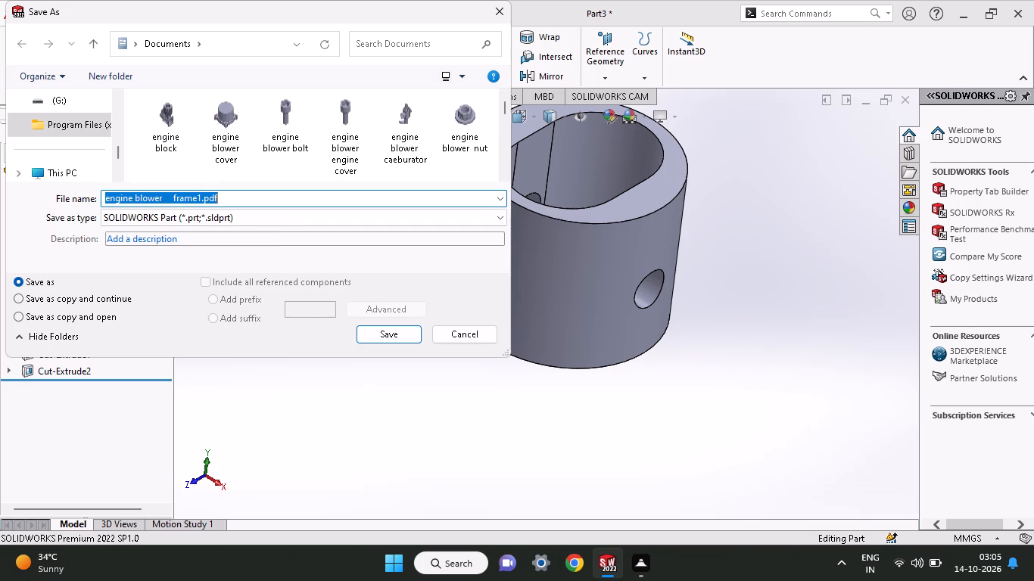
pyautogui.click(285, 202)
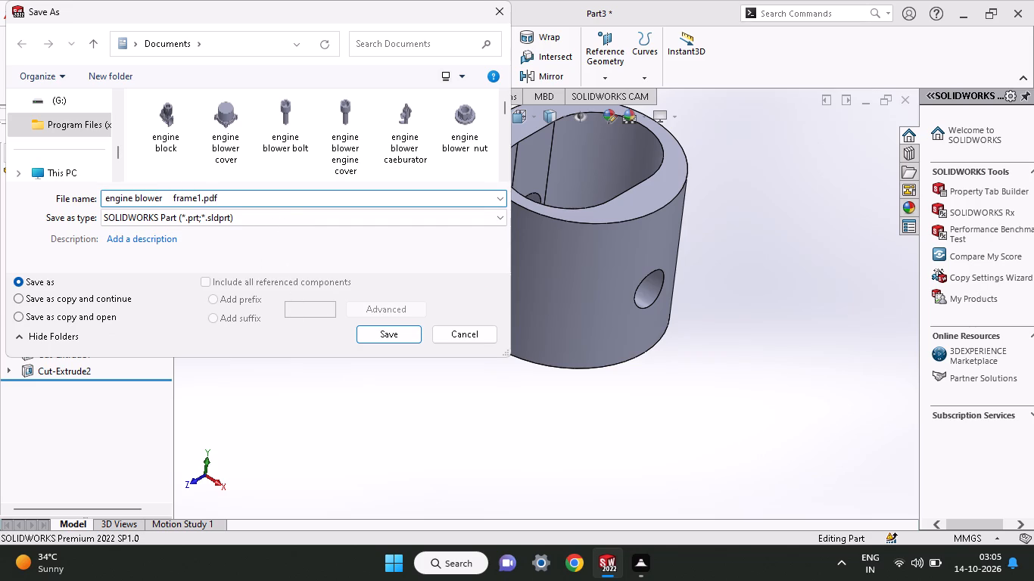
pyautogui.press('BackSpace')
pyautogui.press('BackSpace')
pyautogui.press('BackSpace')
pyautogui.press('BackSpace')
pyautogui.press('BackSpace')
pyautogui.press('BackSpace')
pyautogui.press('BackSpace')
pyautogui.press('BackSpace')
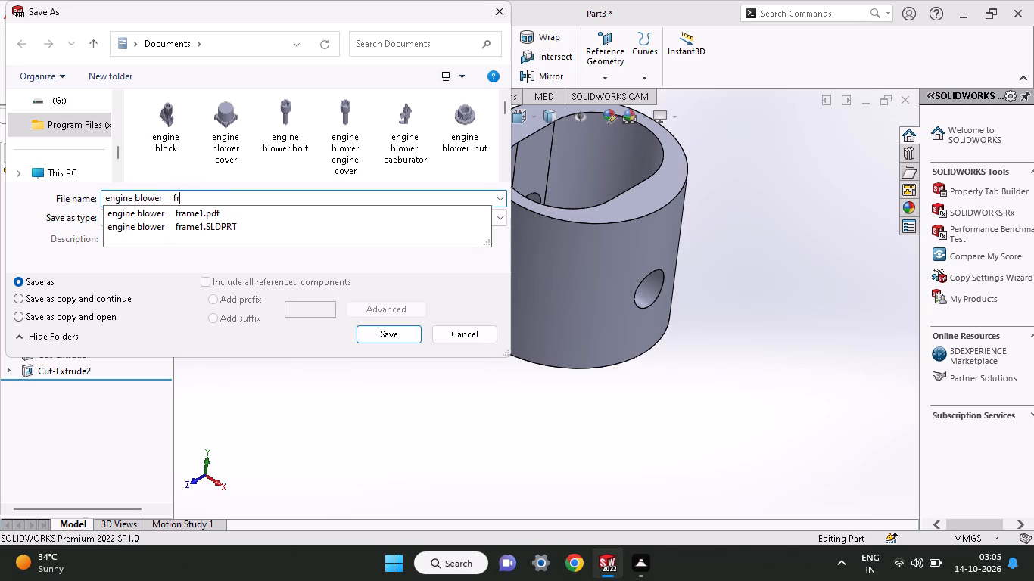
pyautogui.press('BackSpace')
pyautogui.press('BackSpace')
pyautogui.press('BackSpace')
pyautogui.press('BackSpace')
pyautogui.press('BackSpace')
pyautogui.press('BackSpace')
pyautogui.press('BackSpace')
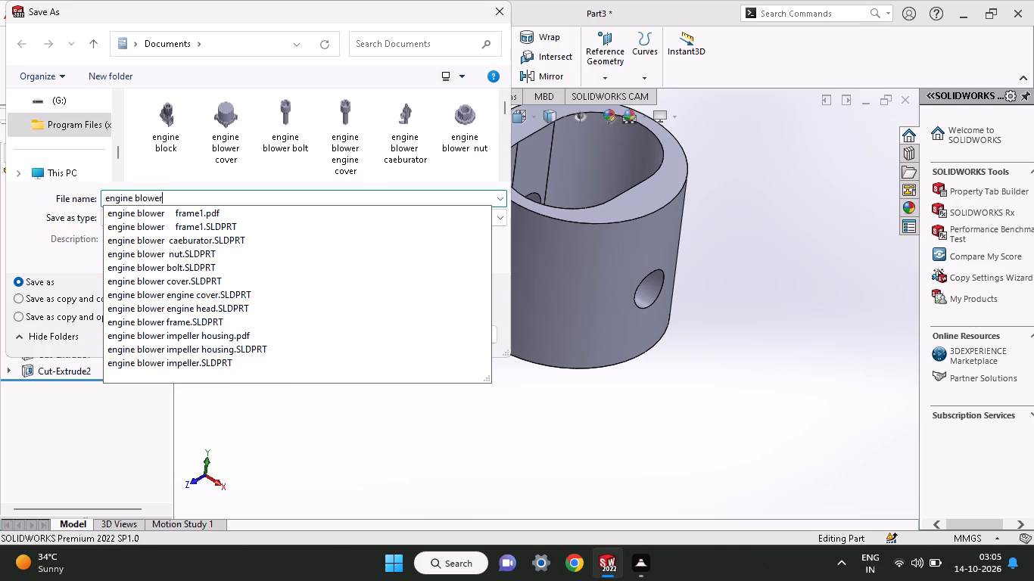
pyautogui.press('space')
pyautogui.write('pisto')
pyautogui.press('n')
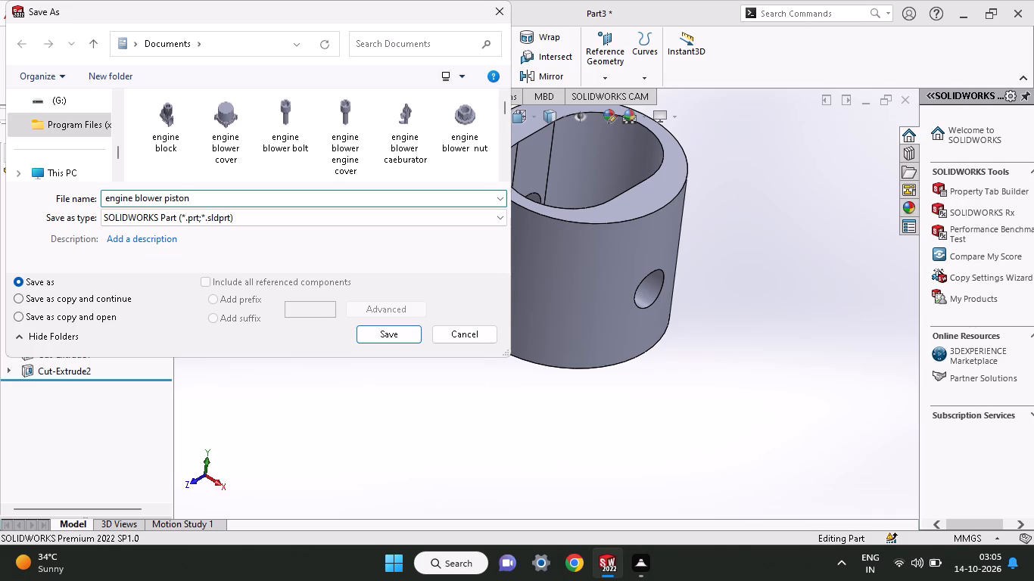
pyautogui.click(384, 334)
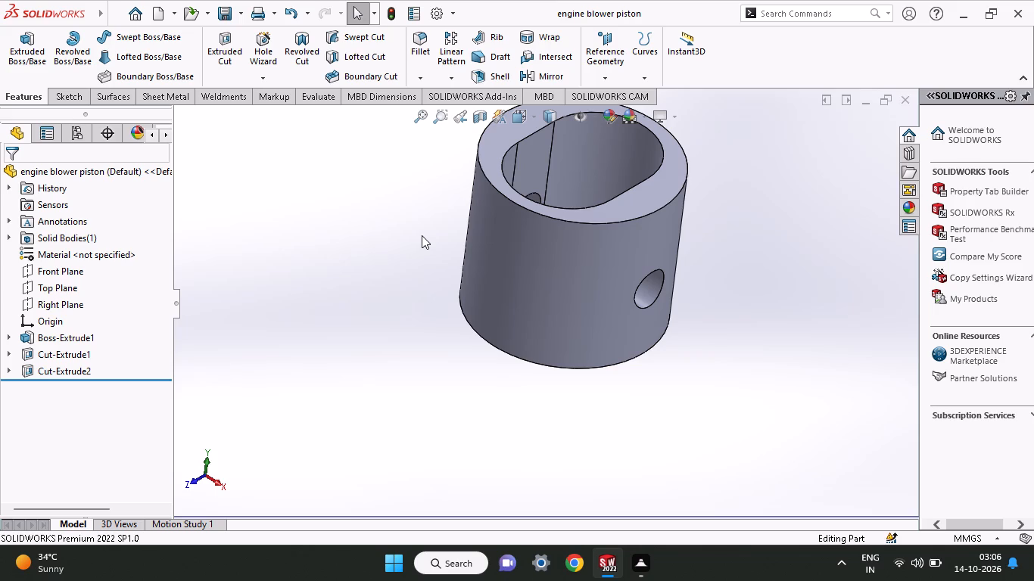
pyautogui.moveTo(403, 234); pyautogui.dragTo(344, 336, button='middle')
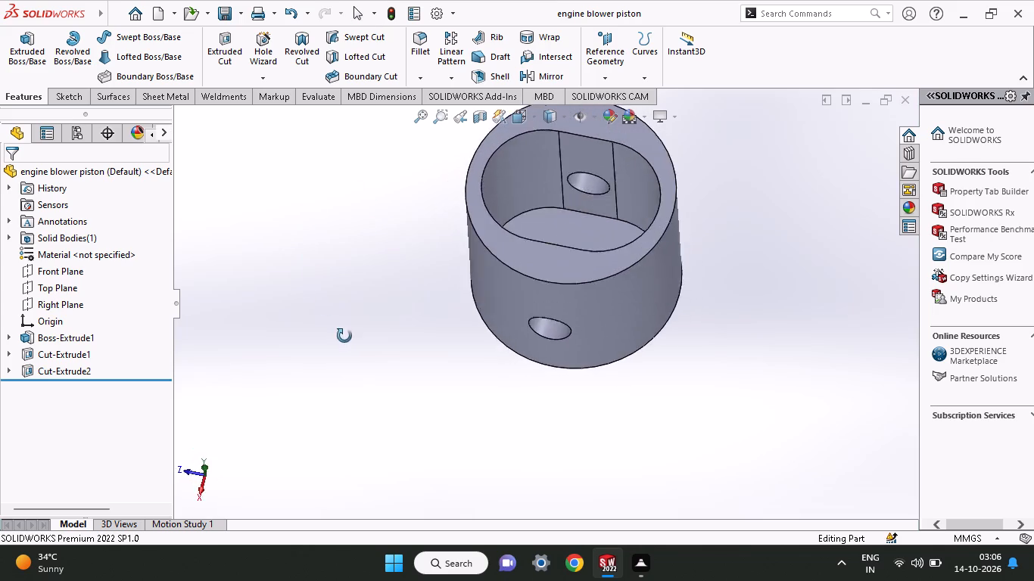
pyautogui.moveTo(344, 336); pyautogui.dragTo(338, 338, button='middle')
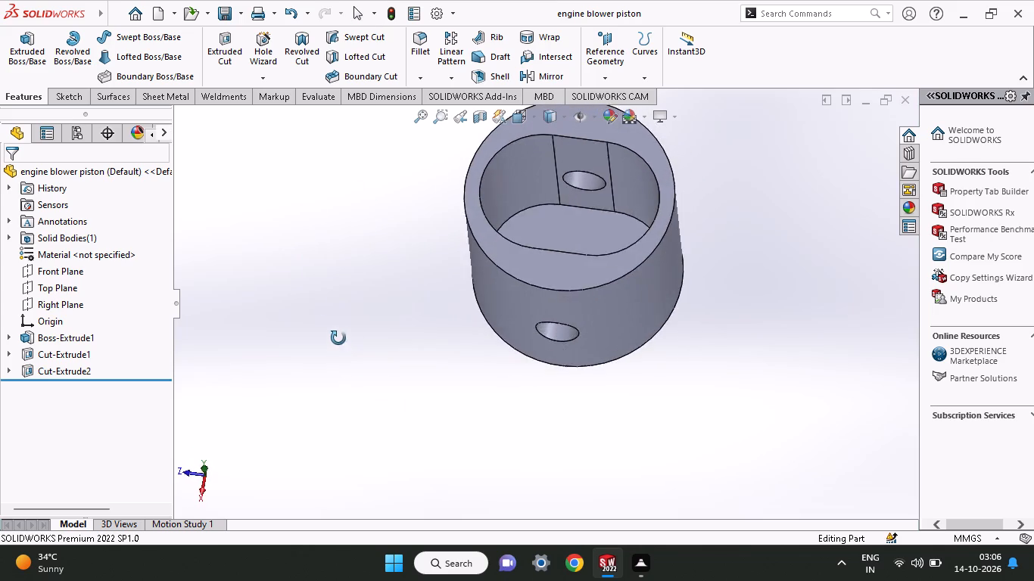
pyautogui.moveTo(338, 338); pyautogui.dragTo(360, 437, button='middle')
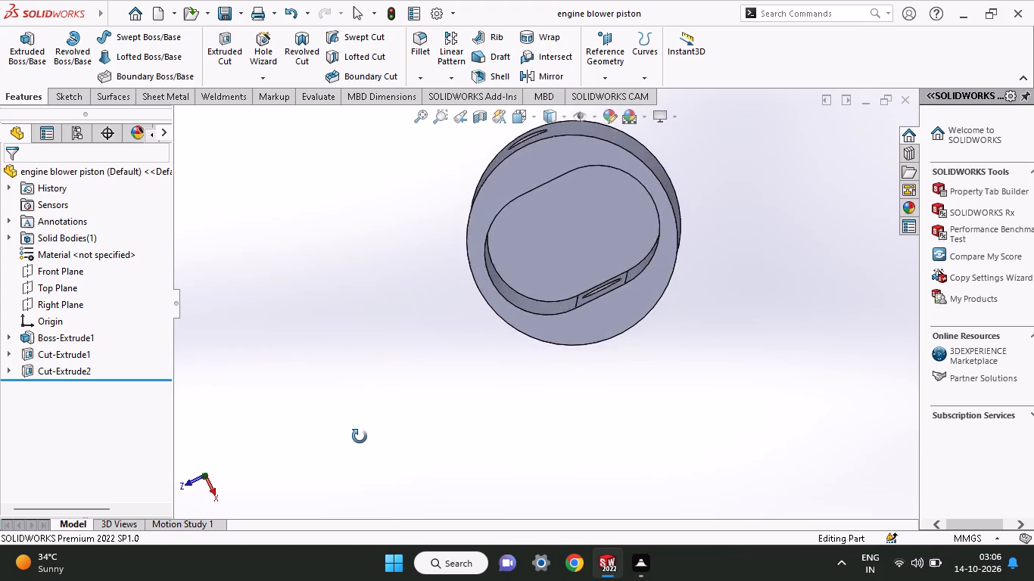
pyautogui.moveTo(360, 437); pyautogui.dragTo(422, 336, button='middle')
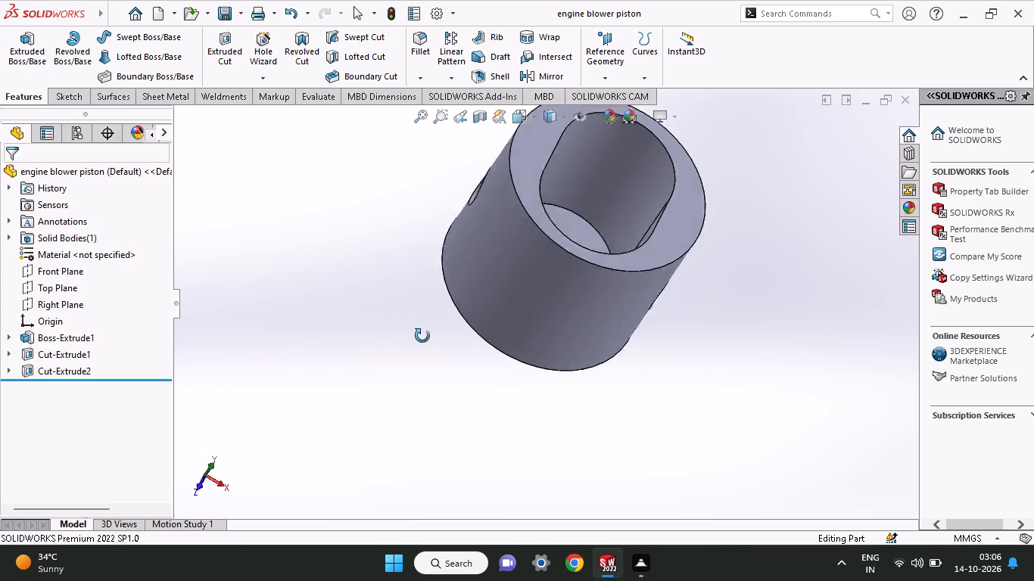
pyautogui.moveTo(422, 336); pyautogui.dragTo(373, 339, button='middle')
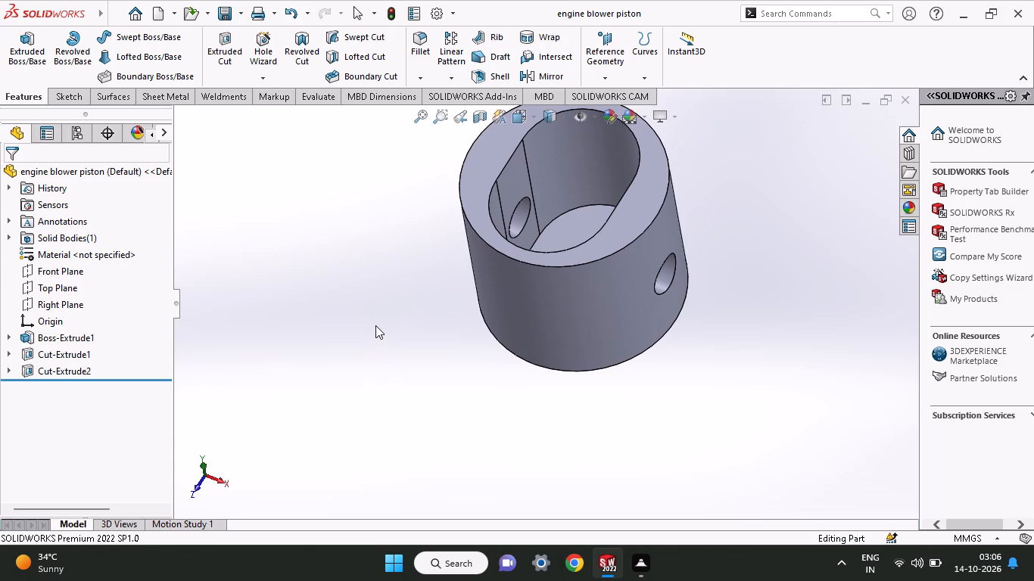
# Delete the piston's boss extrusion and both extruded cuts from the part.
pyautogui.click(107, 372)
pyautogui.moveTo(45, 338); pyautogui.dragTo(26, 330)
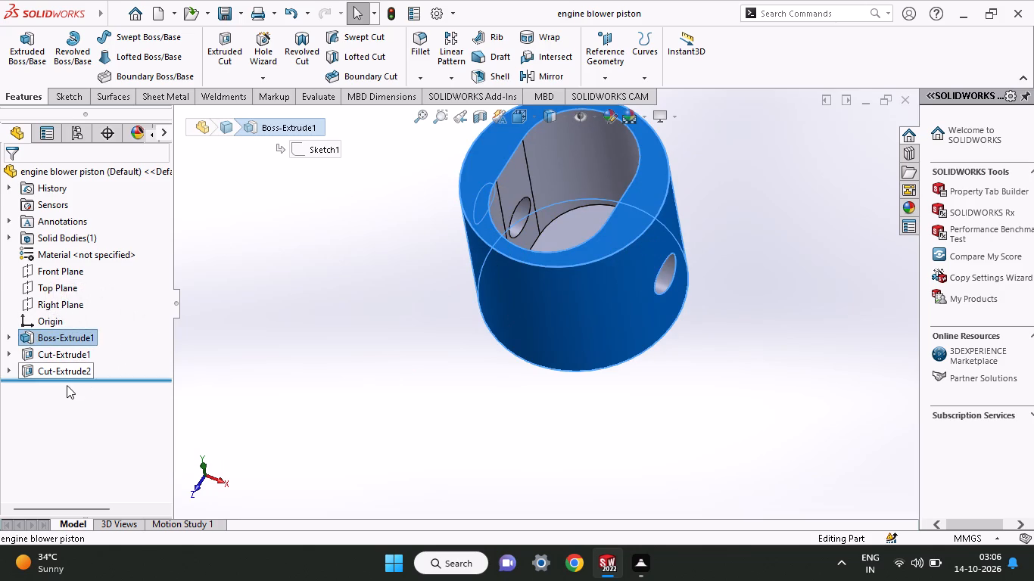
pyautogui.click(66, 386)
pyautogui.click(266, 343)
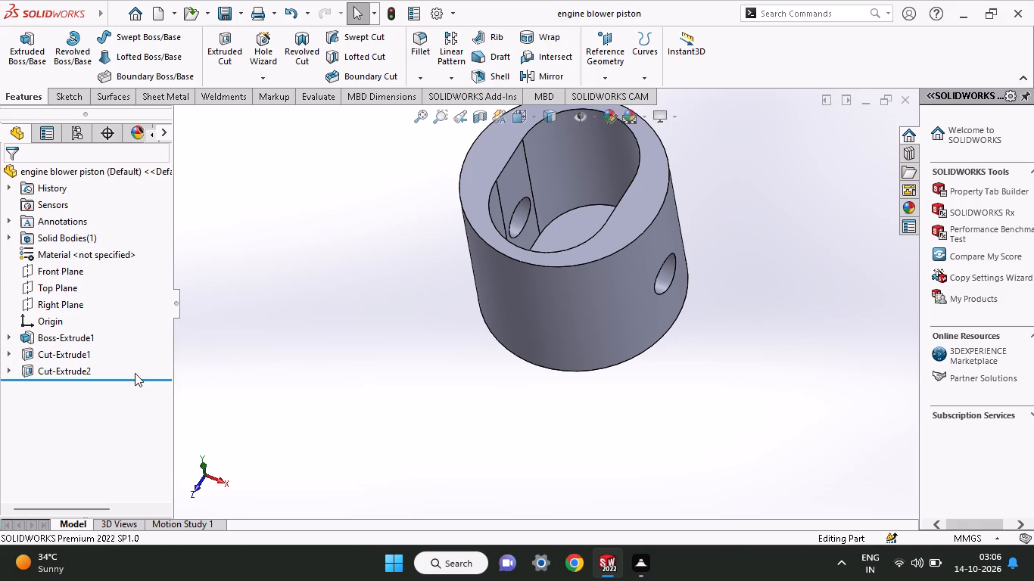
pyautogui.moveTo(135, 373); pyautogui.dragTo(5, 331)
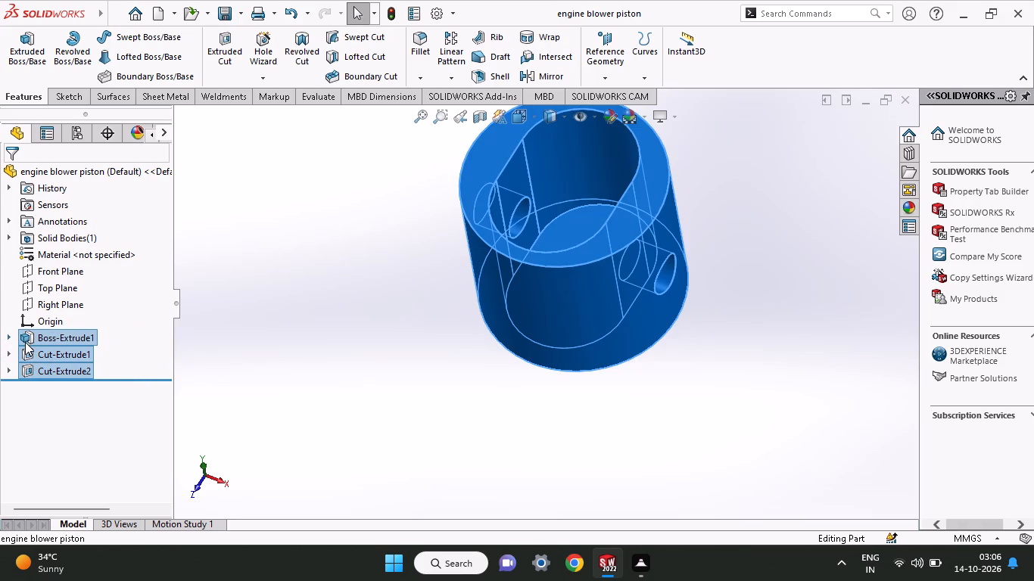
pyautogui.rightClick(25, 342)
pyautogui.click(83, 351)
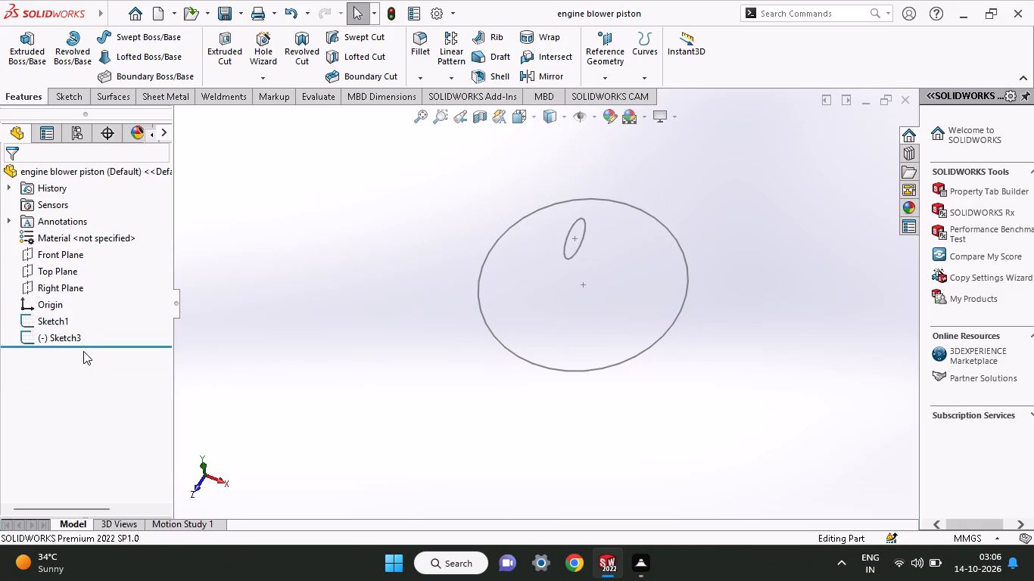
# Delete the two leftover sketches, Sketch1 and Sketch3.
pyautogui.moveTo(95, 337); pyautogui.dragTo(37, 317)
pyautogui.rightClick(36, 314)
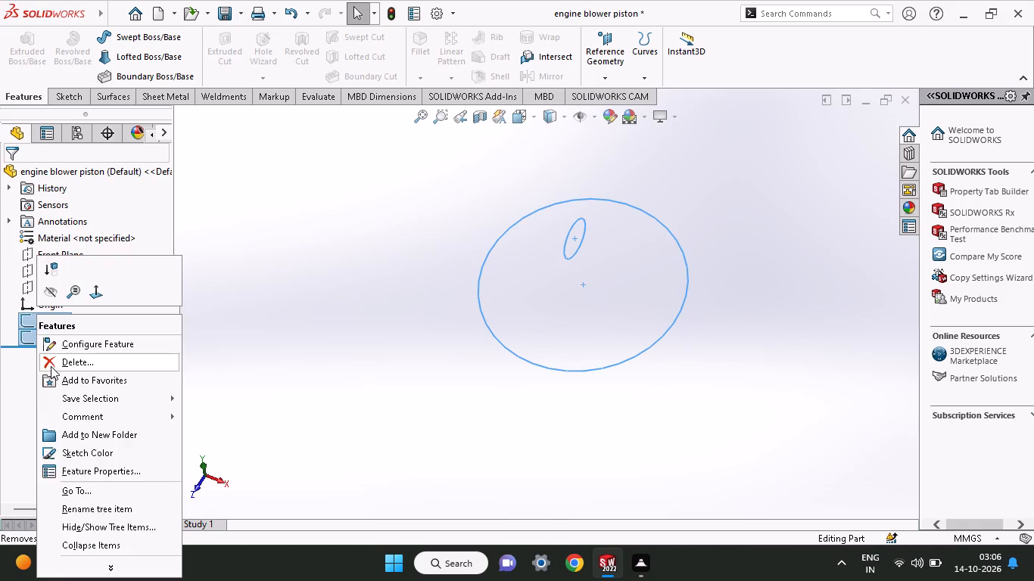
pyautogui.click(51, 366)
# Sketch a circle about 7.8 mm in diameter on the Top Plane, centred on the origin.
pyautogui.click(60, 275)
pyautogui.click(70, 256)
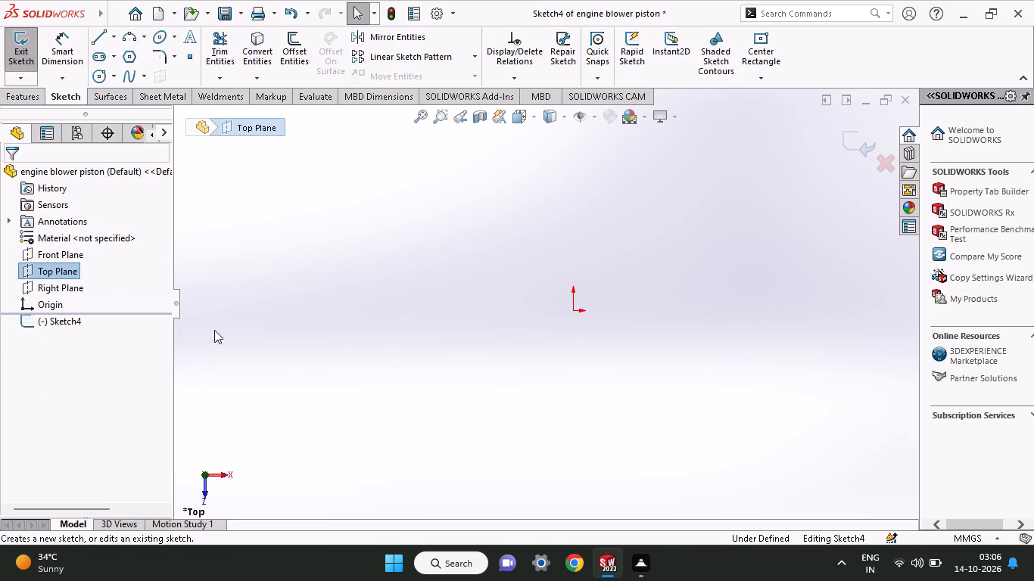
pyautogui.click(98, 75)
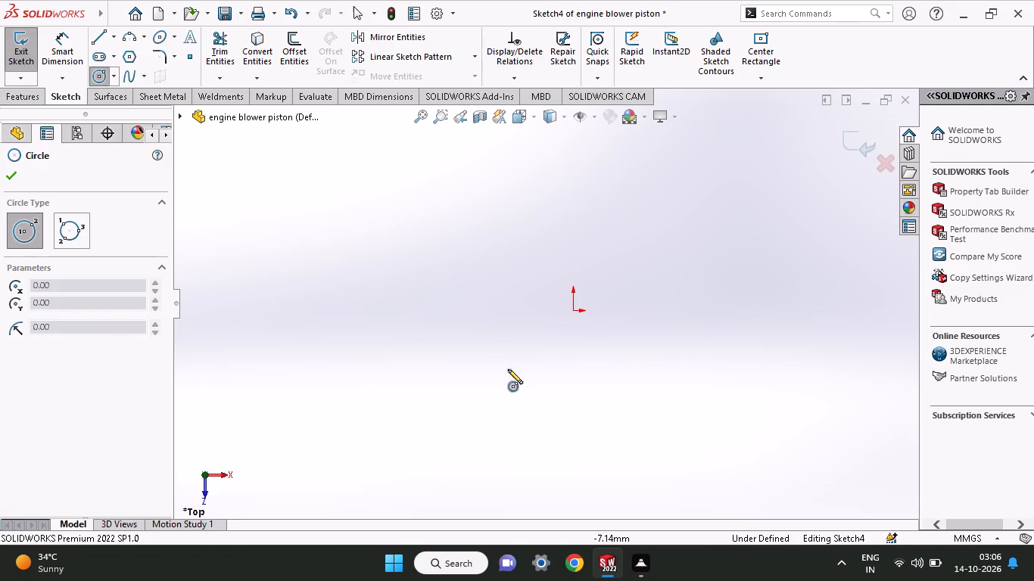
pyautogui.click(572, 313)
pyautogui.click(582, 349)
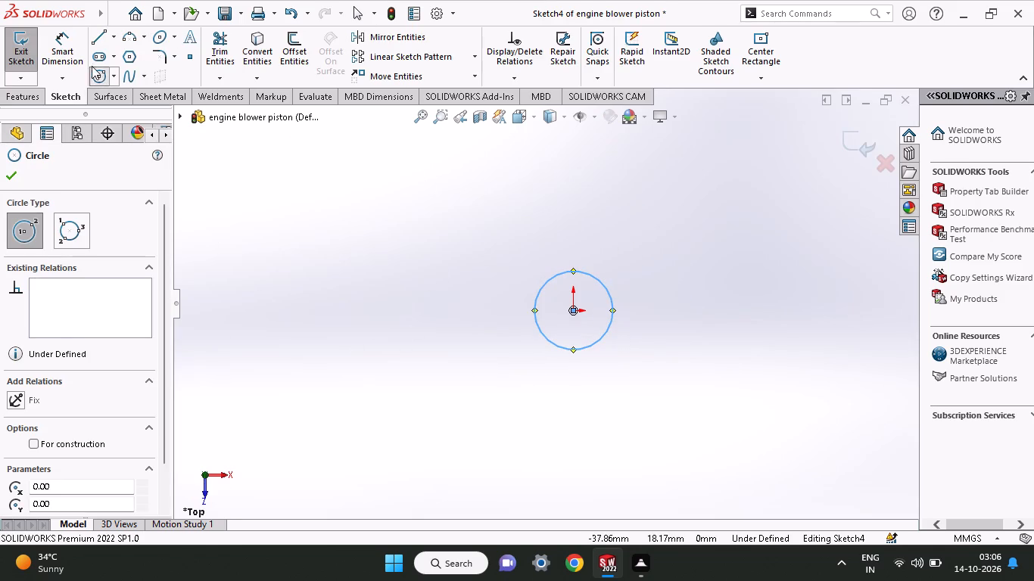
# Dimension the circle's diameter as 5 mm.
pyautogui.click(58, 57)
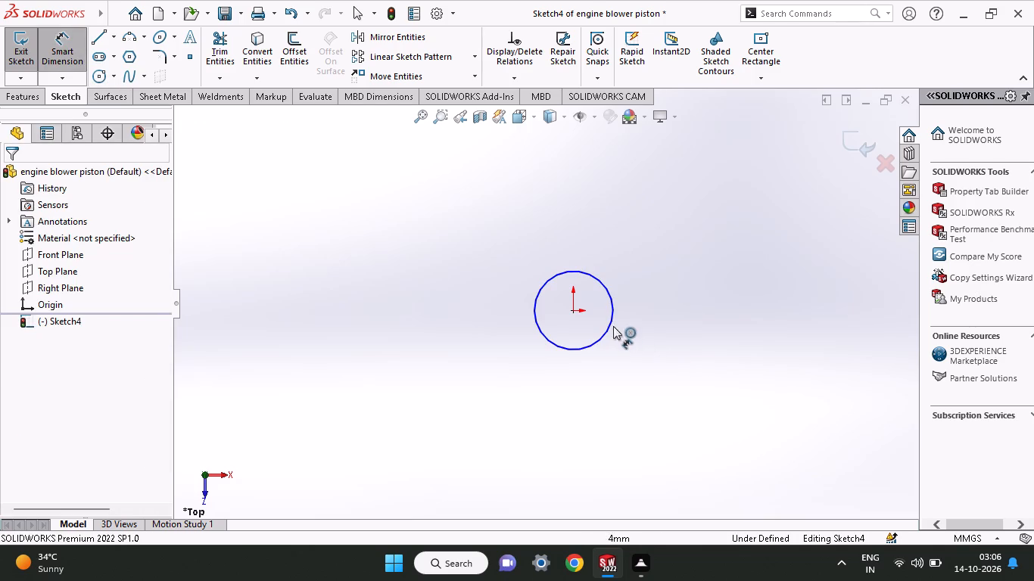
pyautogui.click(611, 324)
pyautogui.moveTo(656, 312); pyautogui.dragTo(668, 338)
pyautogui.press('5')
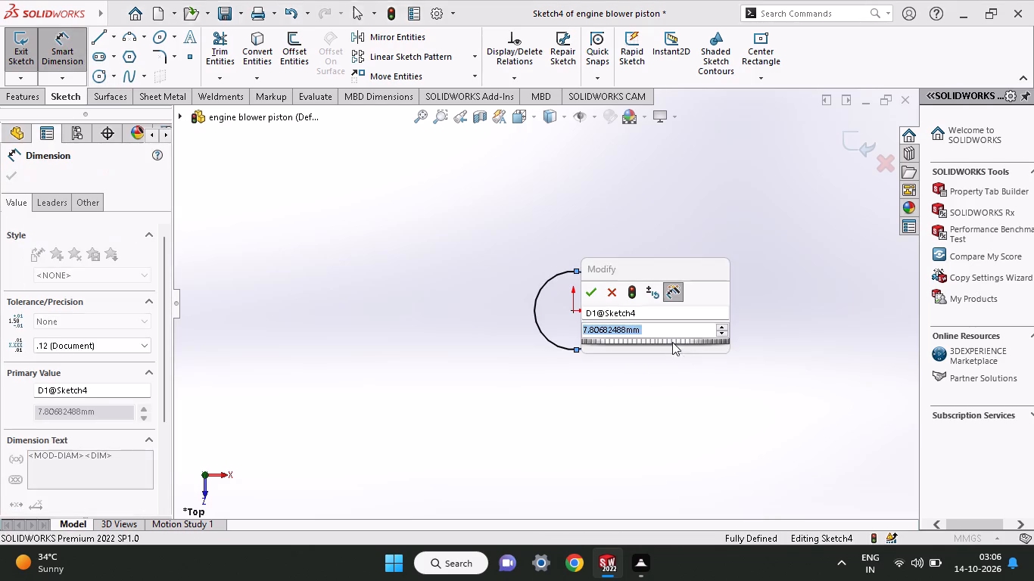
pyautogui.press('Return')
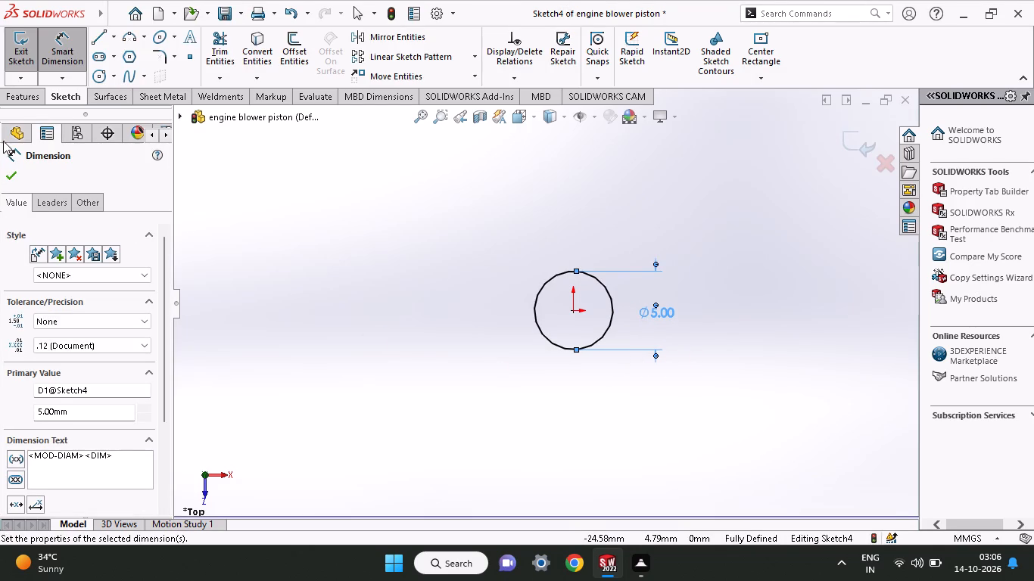
# Extrude the circle as a blind boss 20 mm deep.
pyautogui.click(32, 98)
pyautogui.click(20, 61)
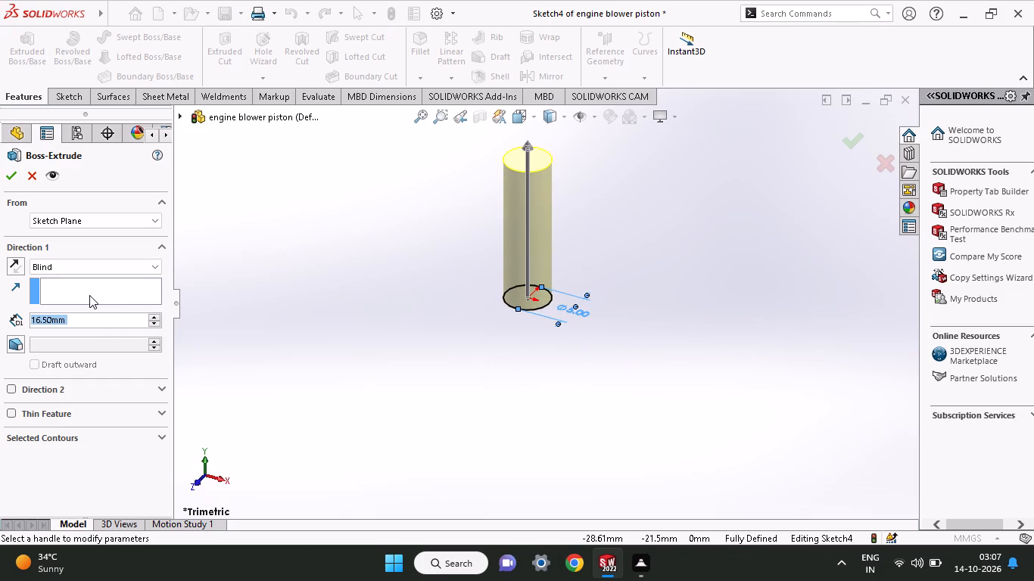
pyautogui.write('20')
pyautogui.press('Return')
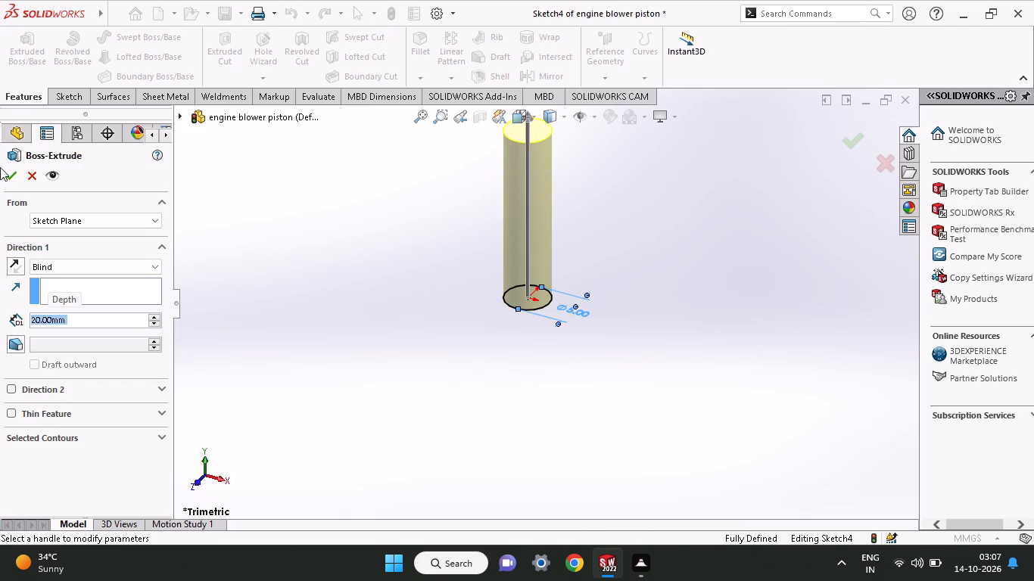
pyautogui.click(5, 175)
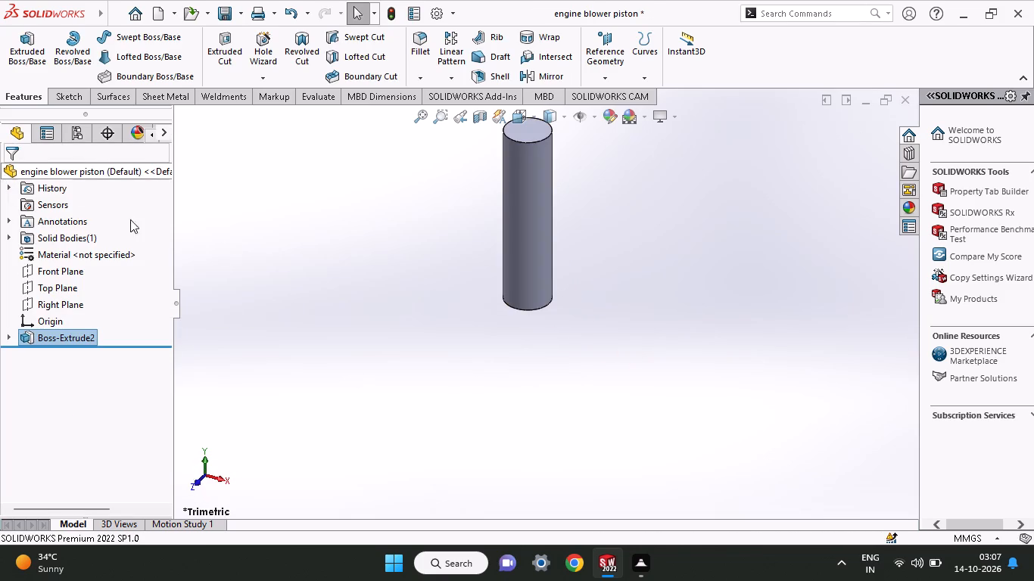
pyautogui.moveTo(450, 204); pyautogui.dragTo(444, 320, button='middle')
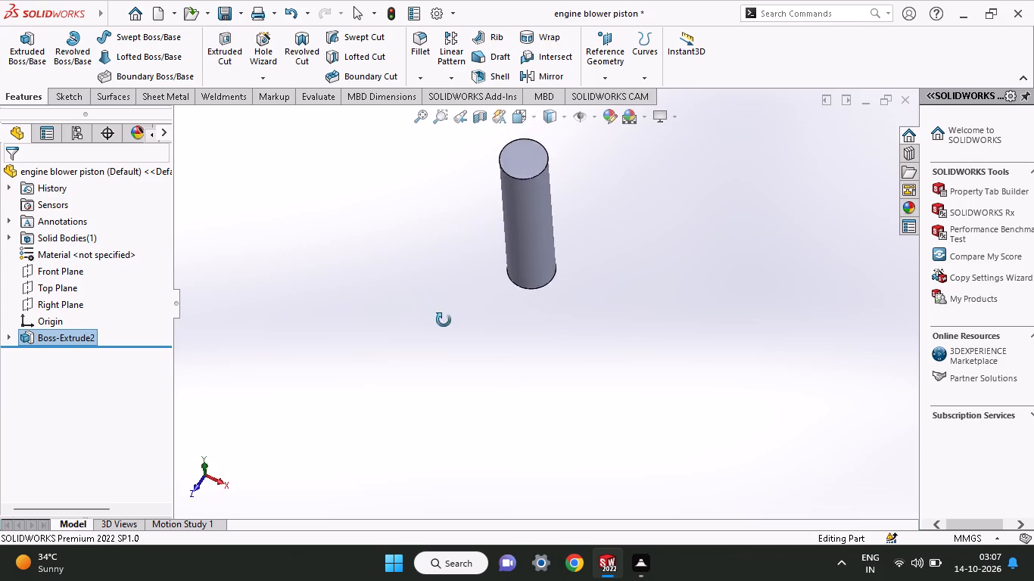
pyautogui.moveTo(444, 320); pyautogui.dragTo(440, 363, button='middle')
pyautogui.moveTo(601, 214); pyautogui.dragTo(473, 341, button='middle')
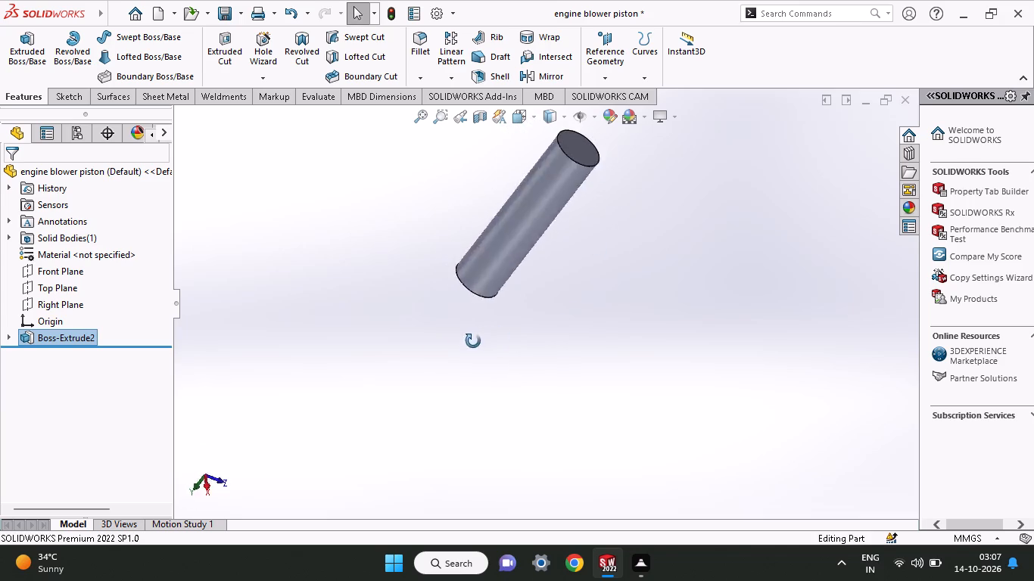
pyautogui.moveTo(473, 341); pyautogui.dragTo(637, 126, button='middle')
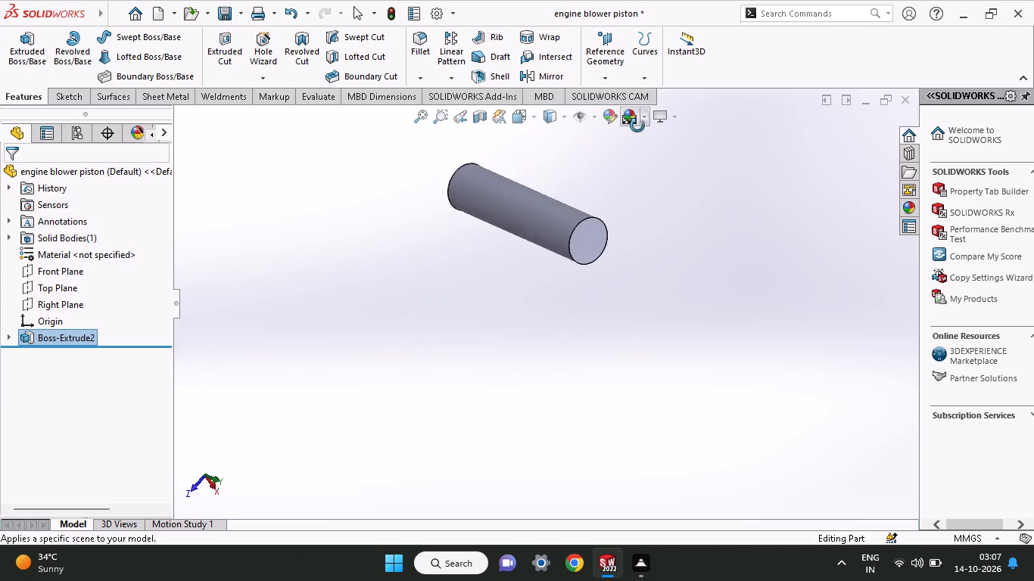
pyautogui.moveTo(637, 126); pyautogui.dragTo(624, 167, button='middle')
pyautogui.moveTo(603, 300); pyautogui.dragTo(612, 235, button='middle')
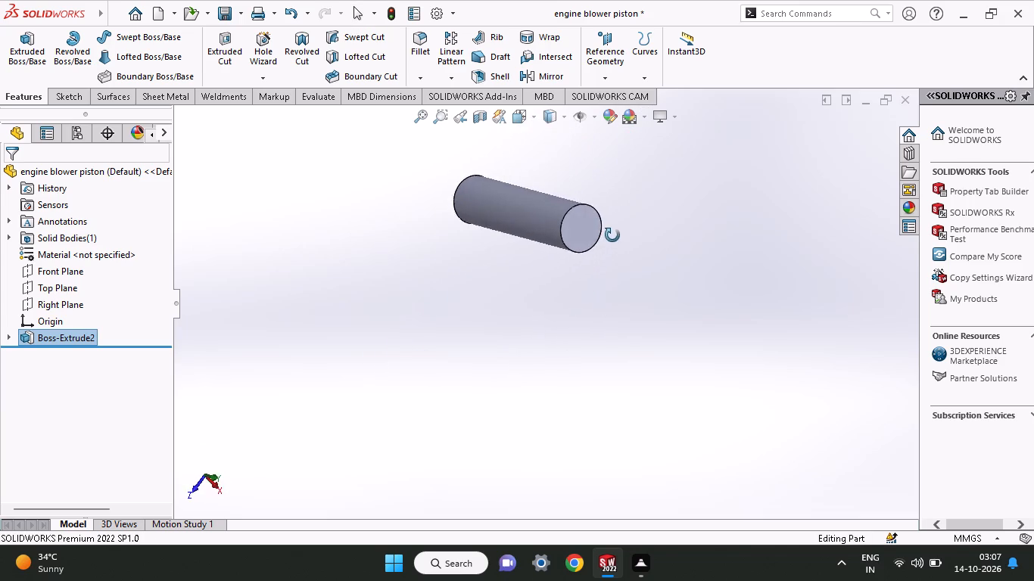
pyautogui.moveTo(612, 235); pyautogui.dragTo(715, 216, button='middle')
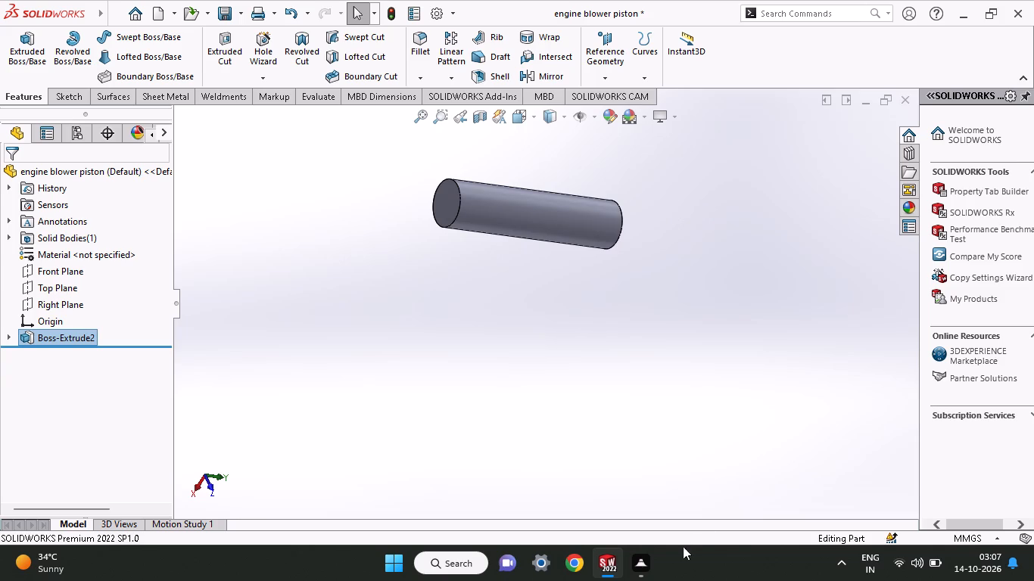
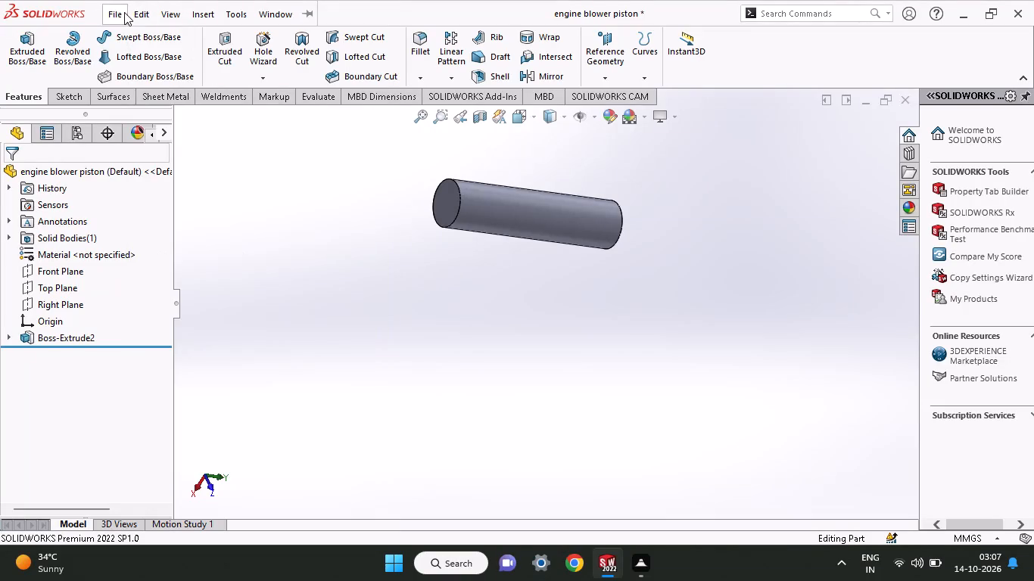
# Save the part as a new file named "engine blower piston pin".
pyautogui.click(124, 12)
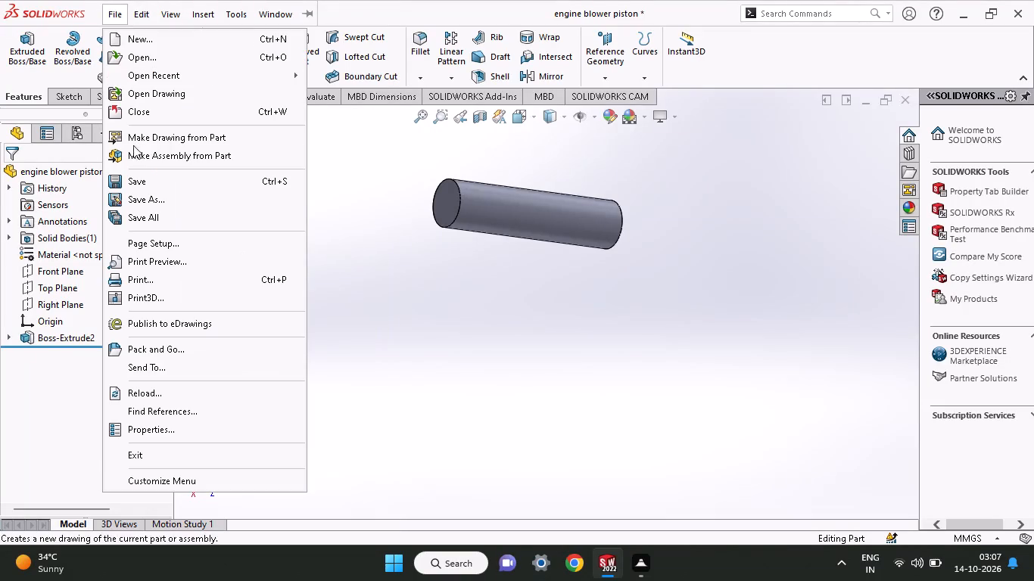
pyautogui.click(132, 197)
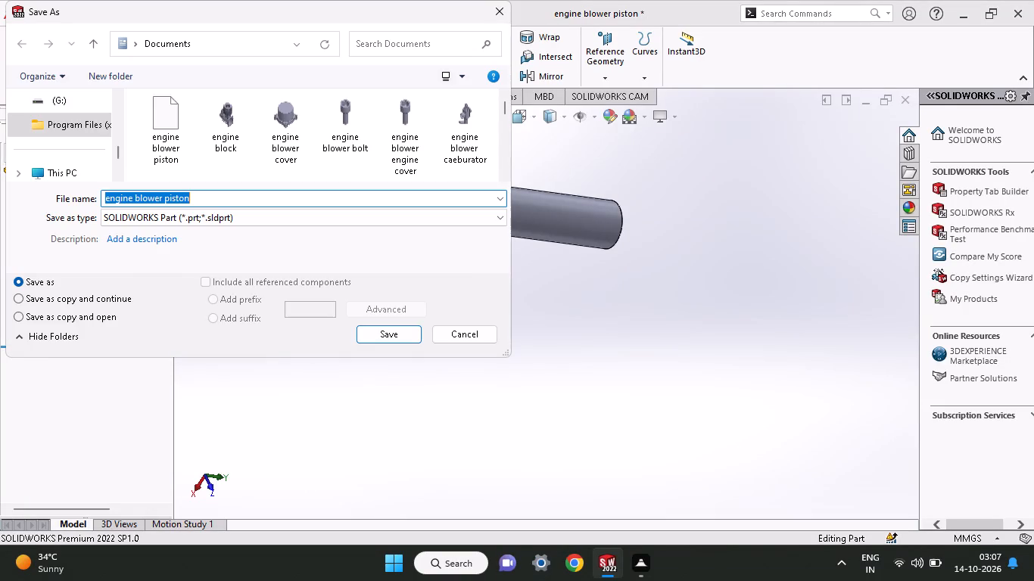
pyautogui.click(201, 195)
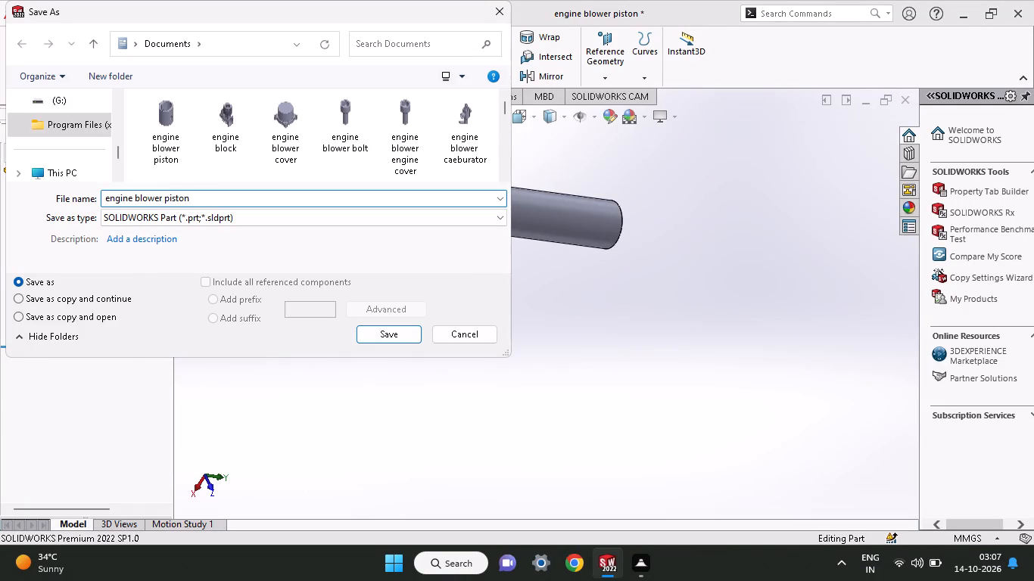
pyautogui.press('space')
pyautogui.write('pi')
pyautogui.press('n')
pyautogui.click(386, 339)
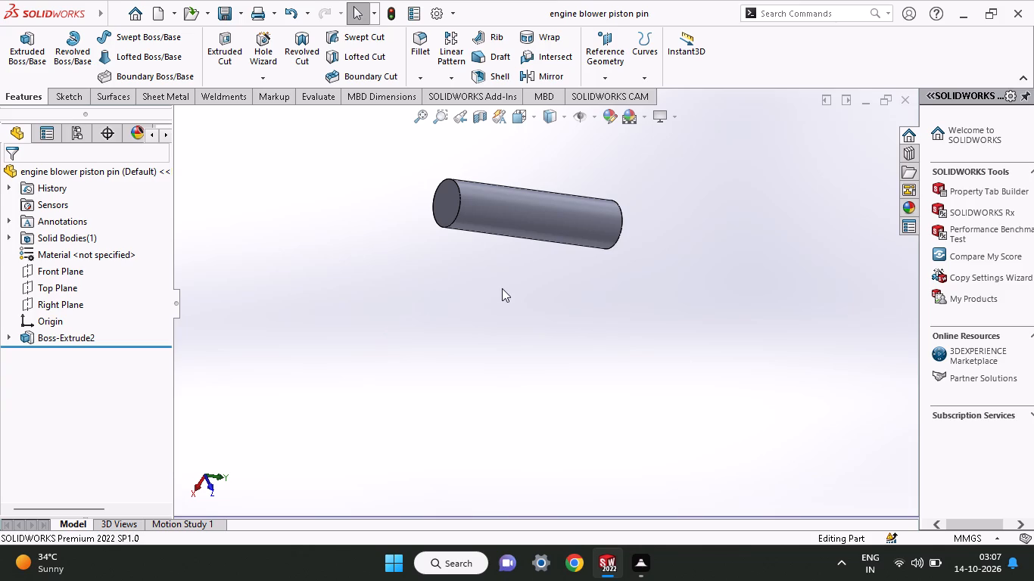
# Delete the pin's extruded boss, Boss-Extrude2, and its leftover circle sketch, Sketch4.
pyautogui.moveTo(515, 283); pyautogui.dragTo(514, 349, button='middle')
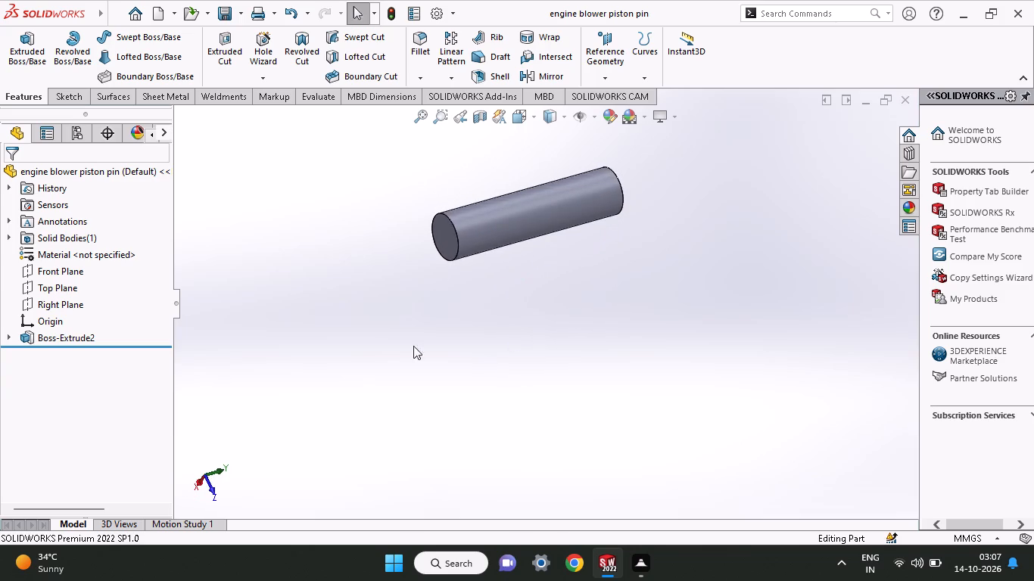
pyautogui.rightClick(78, 335)
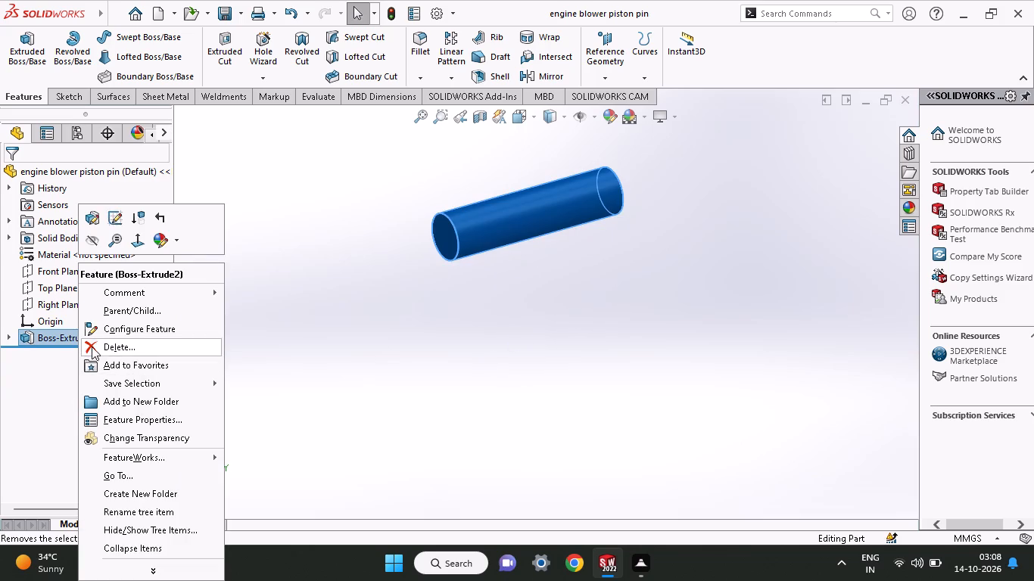
pyautogui.click(93, 347)
pyautogui.rightClick(72, 326)
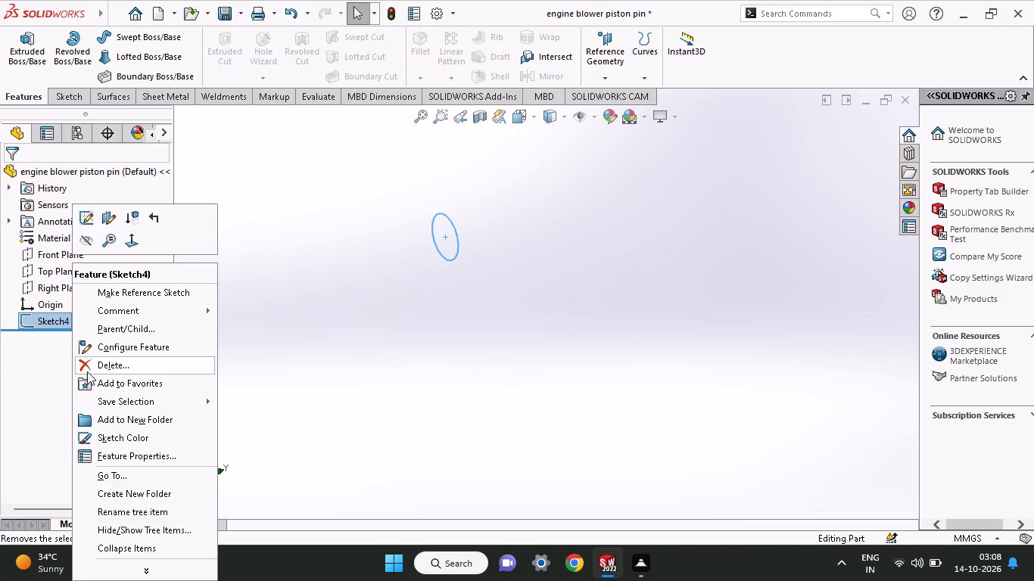
pyautogui.click(87, 371)
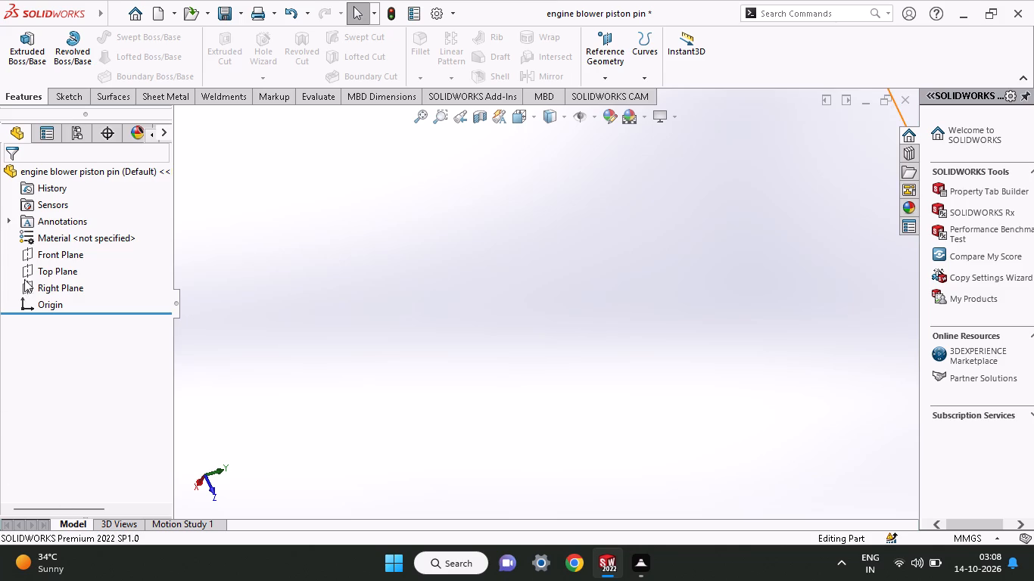
# Sketch a circle about 3.8 mm in diameter on the Top Plane, centred on the origin.
pyautogui.click(44, 266)
pyautogui.click(50, 248)
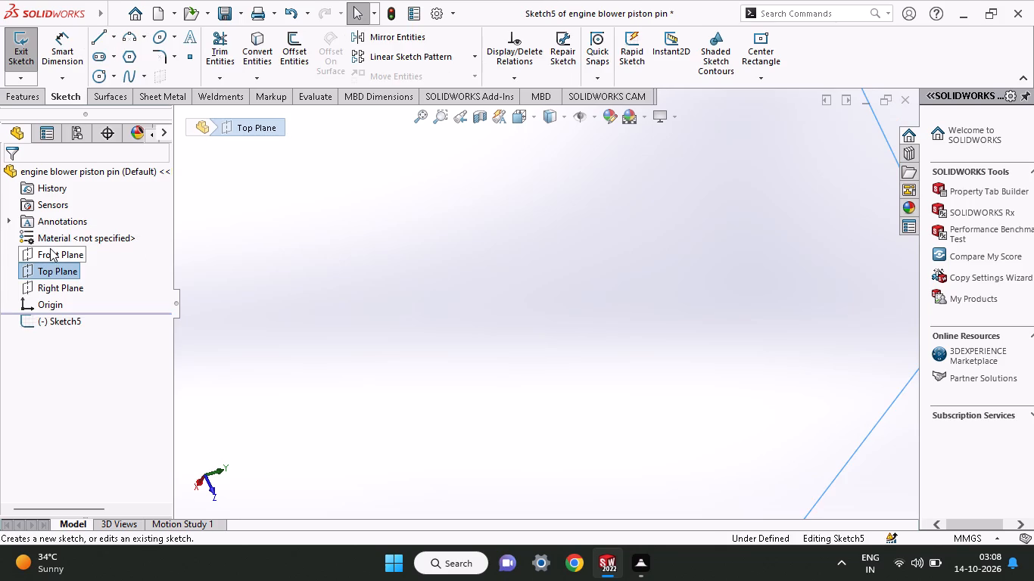
pyautogui.click(101, 80)
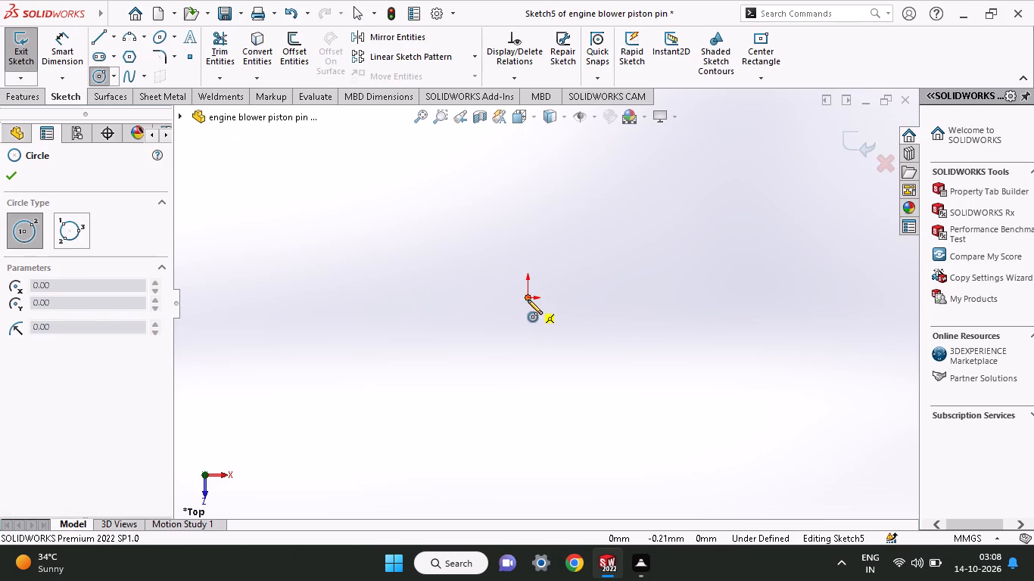
pyautogui.click(528, 300)
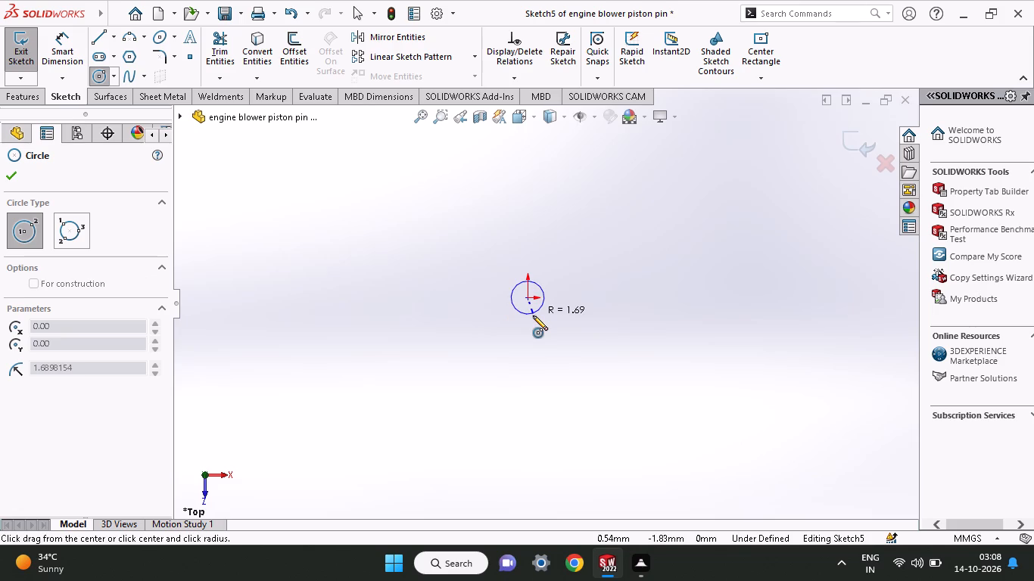
pyautogui.click(533, 315)
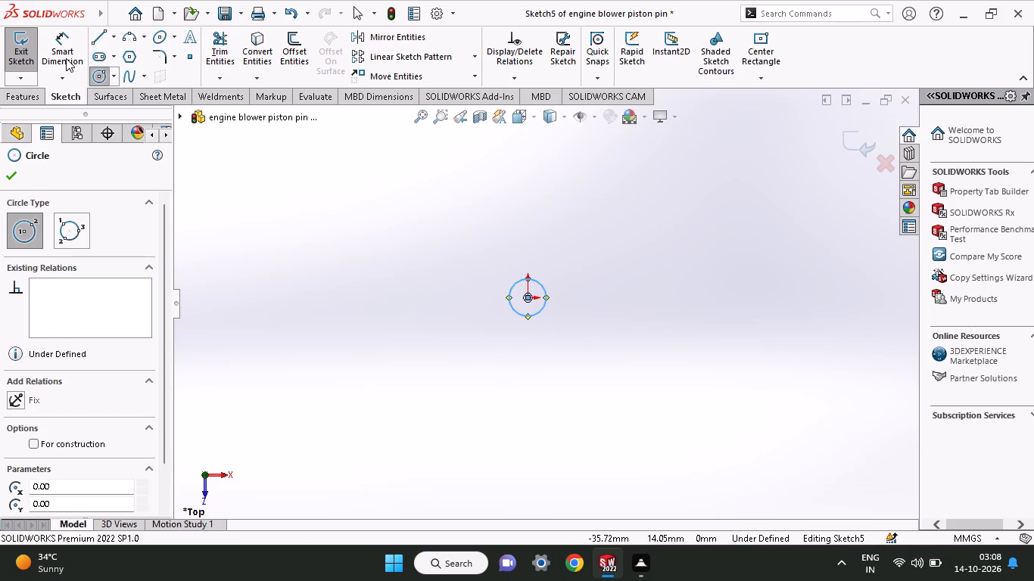
# Dimension the circle's diameter as 5 mm.
pyautogui.click(66, 58)
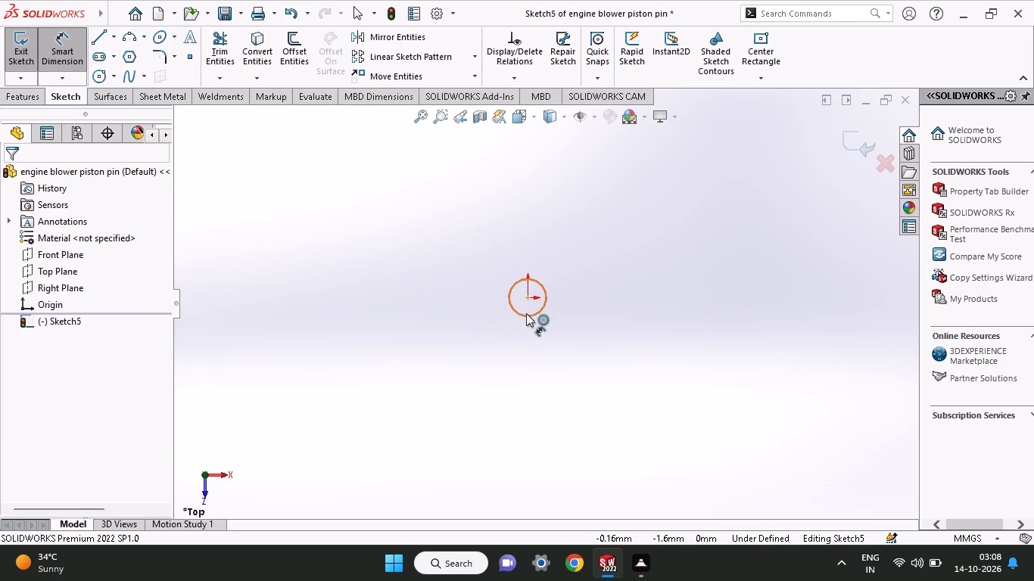
pyautogui.click(526, 313)
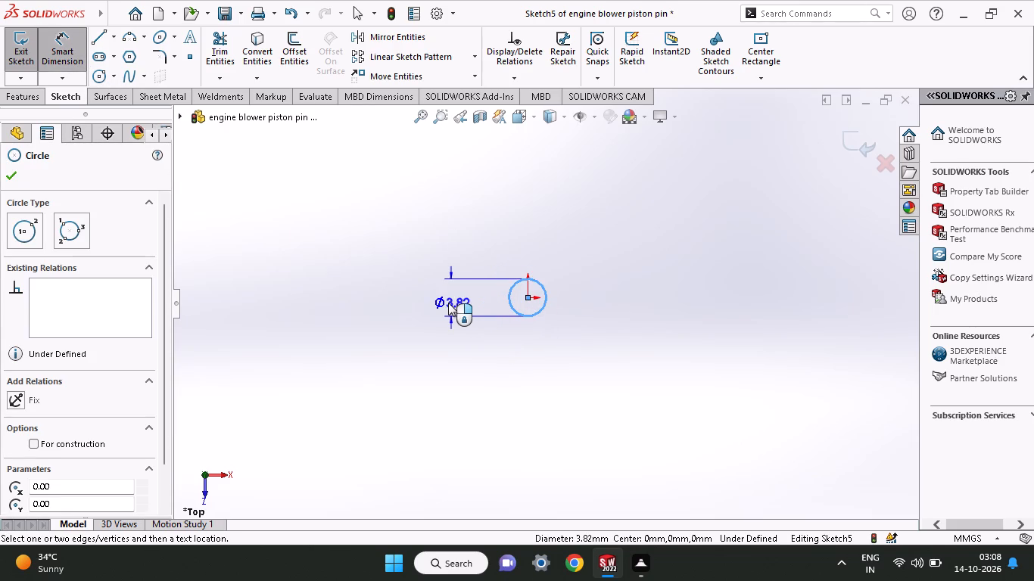
pyautogui.click(448, 303)
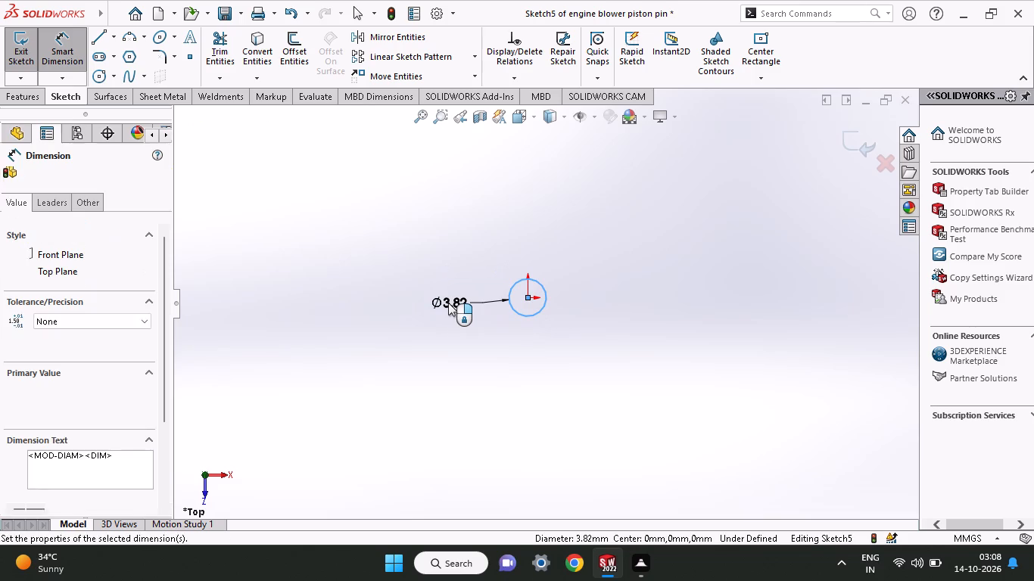
pyautogui.press('5')
pyautogui.press('Return')
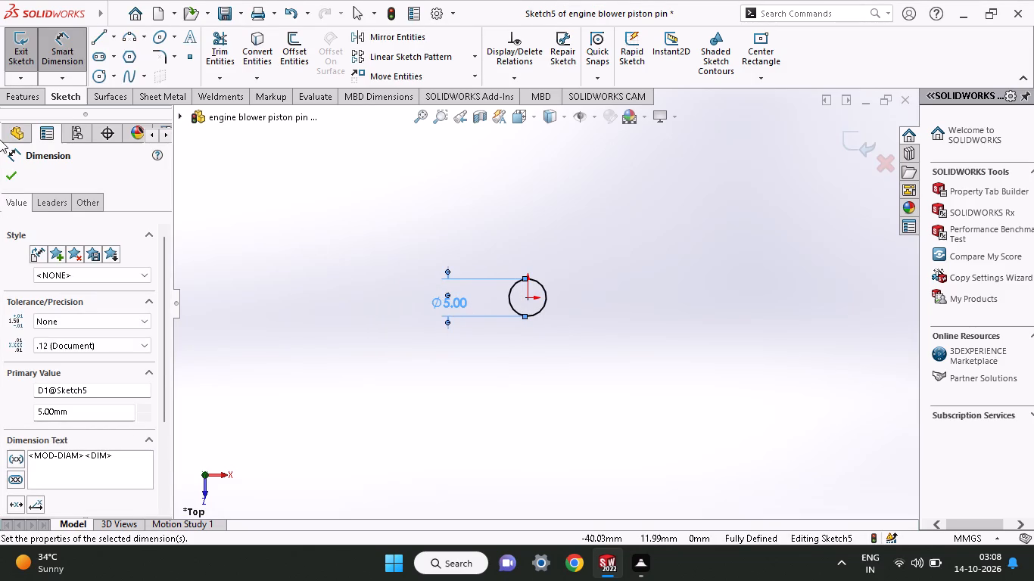
# Extrude the circle as a blind boss 6 mm deep.
pyautogui.click(18, 96)
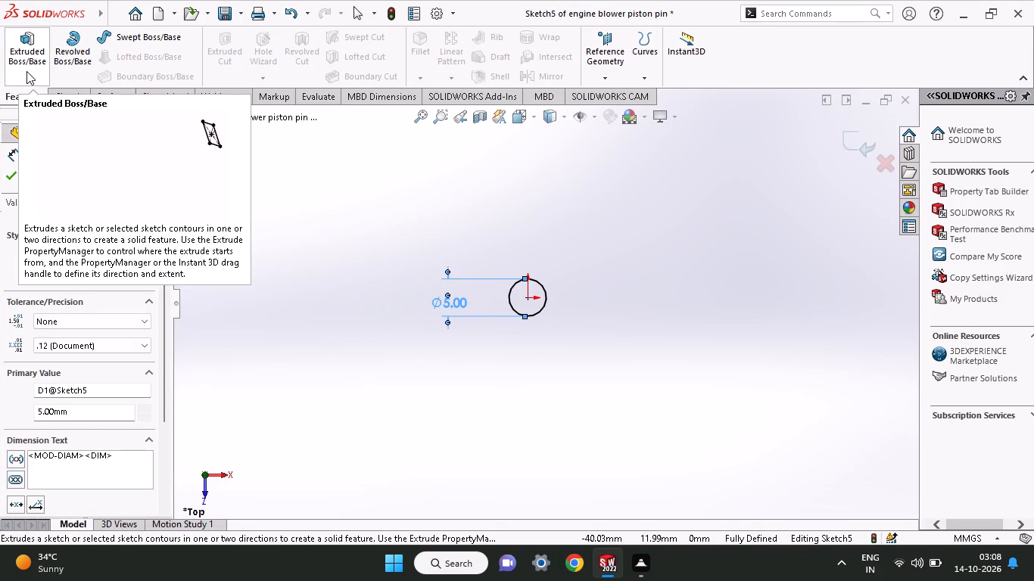
pyautogui.click(26, 71)
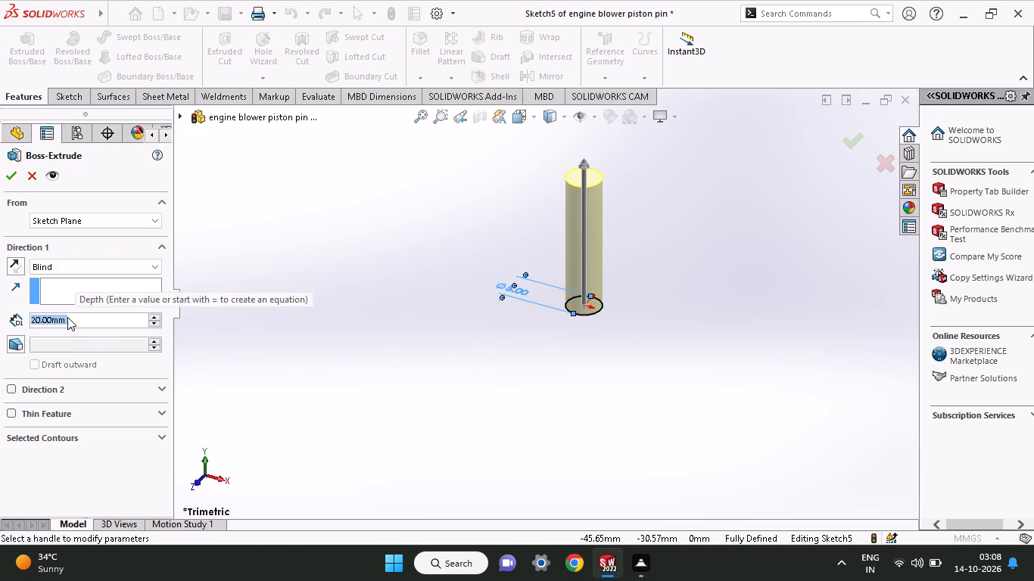
pyautogui.write('12')
pyautogui.press('Return')
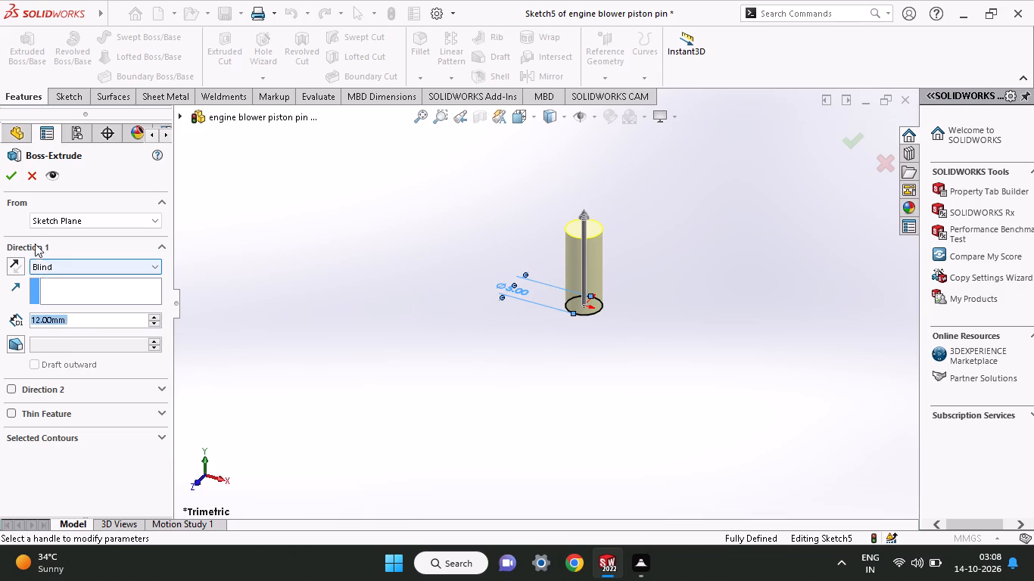
pyautogui.press('6')
pyautogui.press('Return')
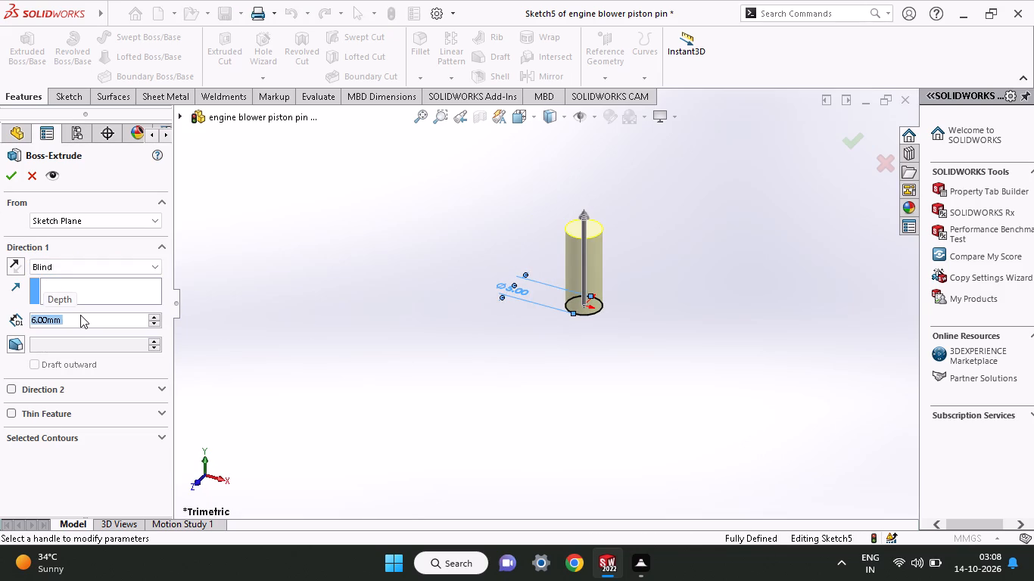
pyautogui.click(7, 169)
# Sketch a circle of 2.5 mm radius on the cylinder's upper end face, centred on the origin and matching the face's edge.
pyautogui.moveTo(640, 350); pyautogui.dragTo(635, 412, button='middle')
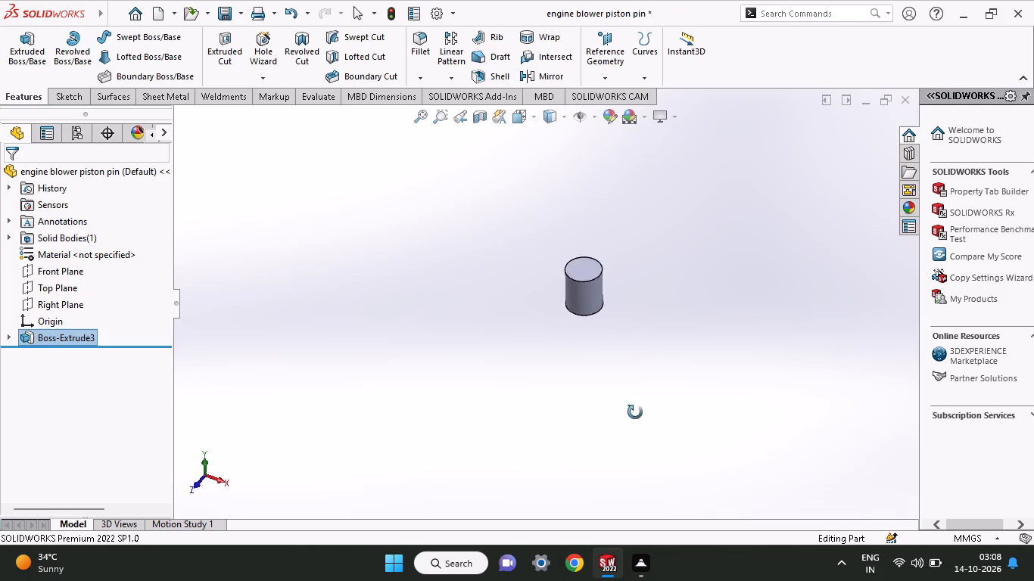
pyautogui.moveTo(635, 412); pyautogui.dragTo(634, 427, button='middle')
pyautogui.click(587, 287)
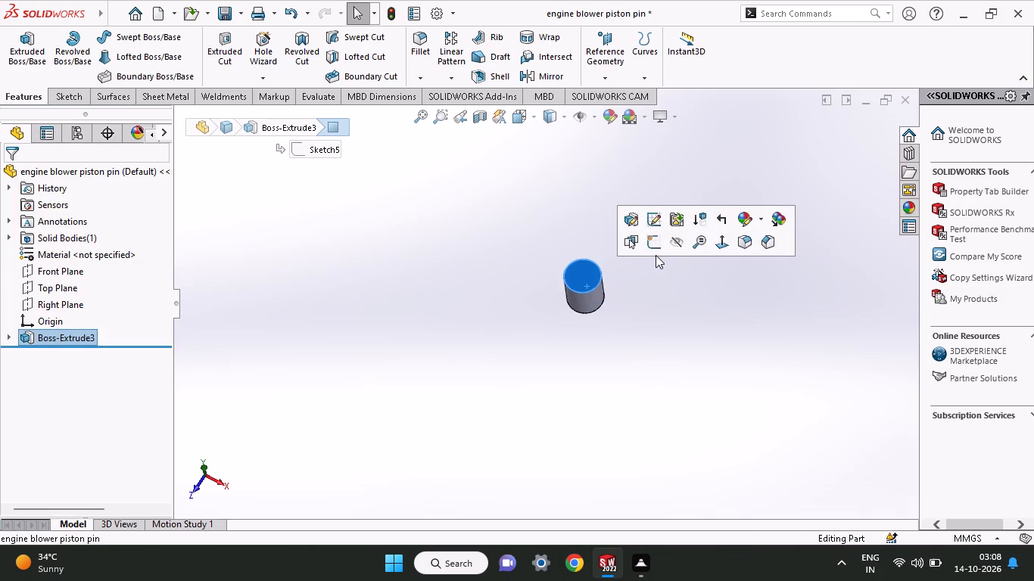
pyautogui.click(656, 244)
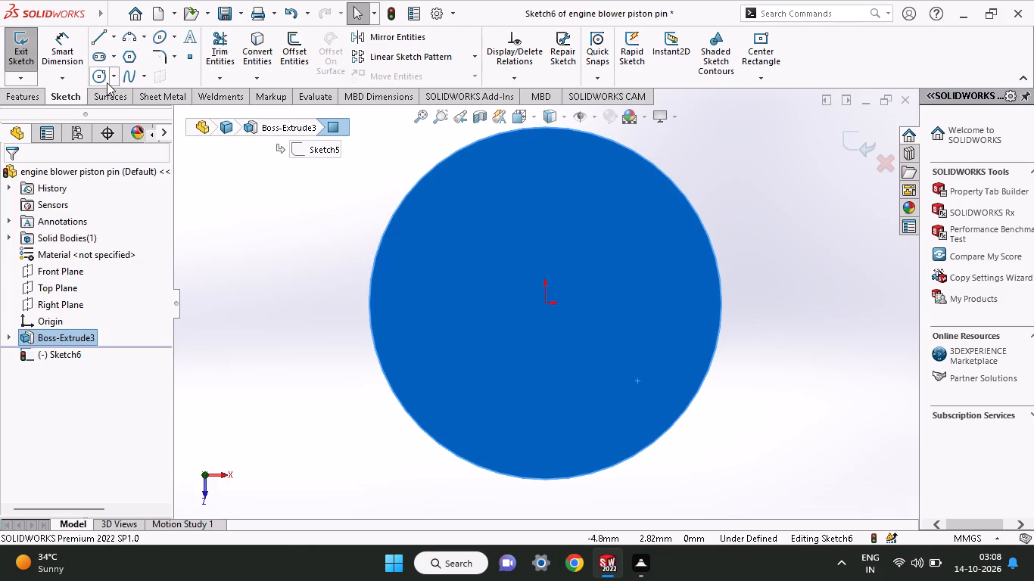
pyautogui.click(103, 77)
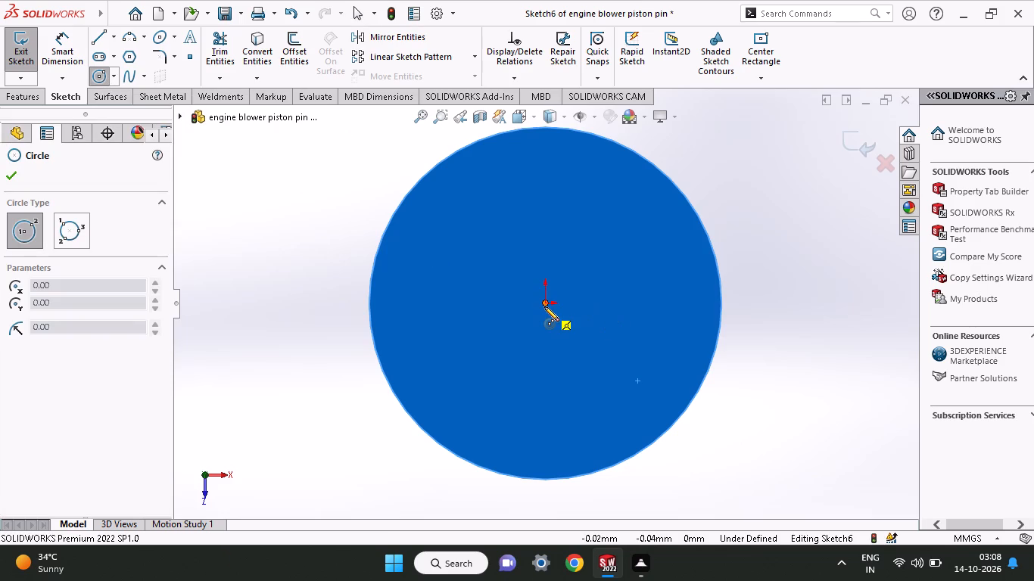
pyautogui.click(544, 306)
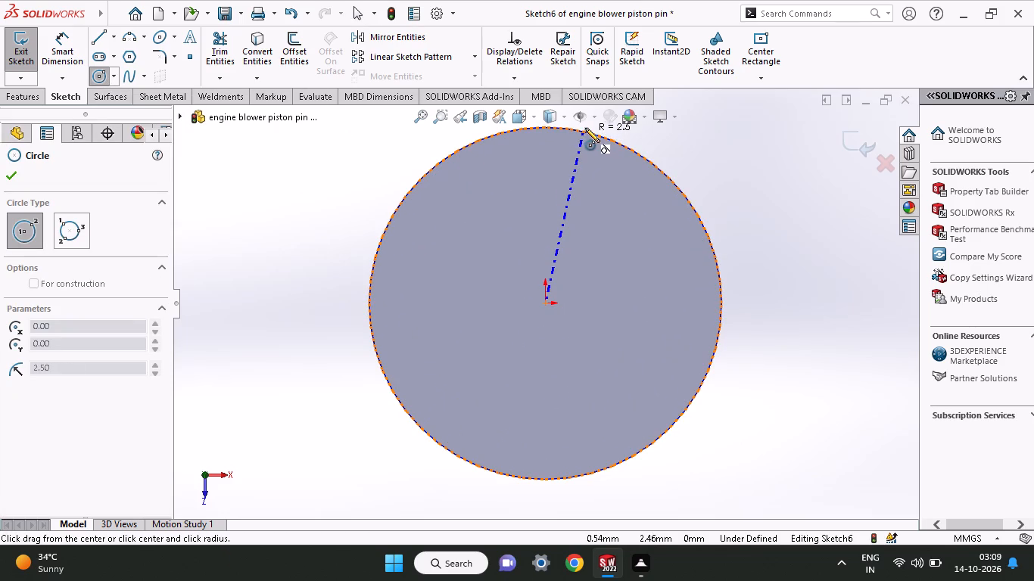
pyautogui.click(710, 238)
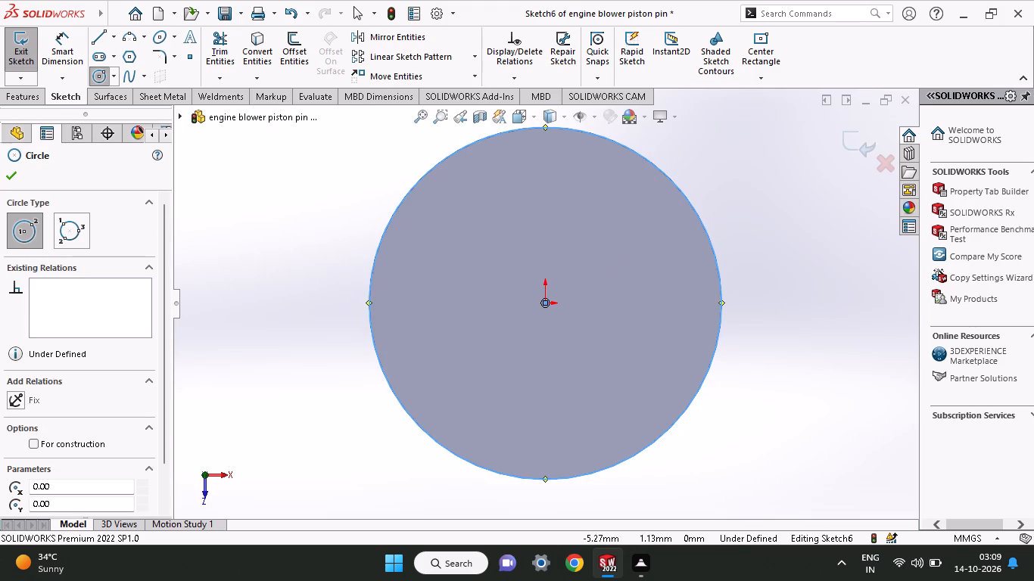
# Extrude the new circle as a blind boss 6 mm deep, merged with the existing cylinder.
pyautogui.click(11, 96)
pyautogui.click(28, 67)
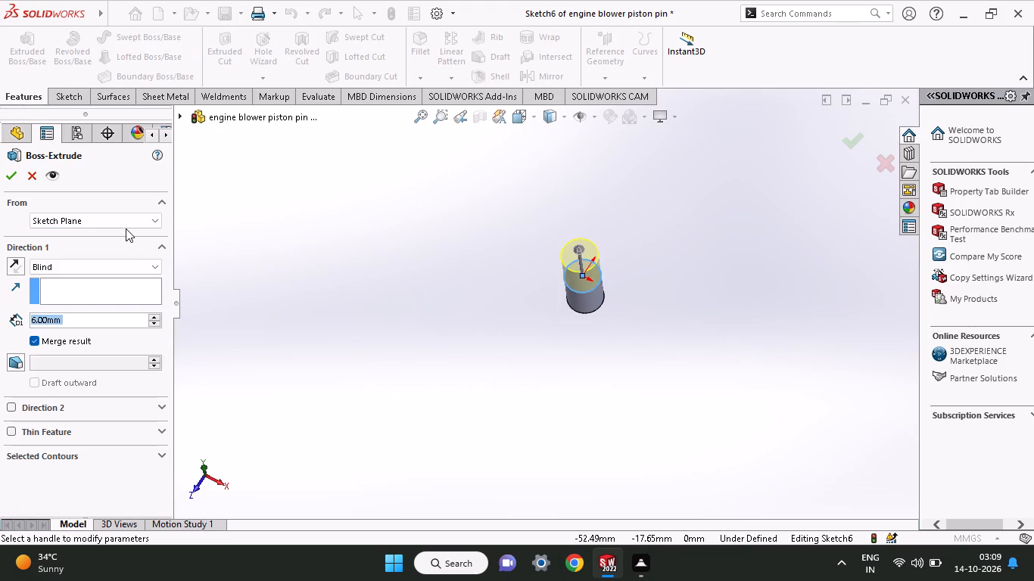
pyautogui.click(6, 177)
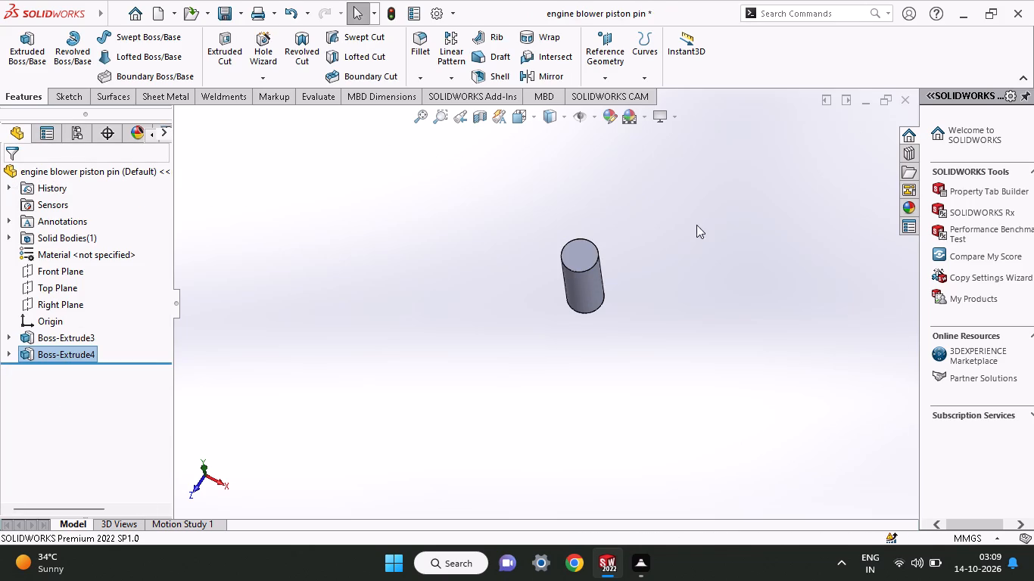
# Sketch a circle on the lengthened cylinder's upper end face, centred on the origin and larger than the face.
pyautogui.click(592, 254)
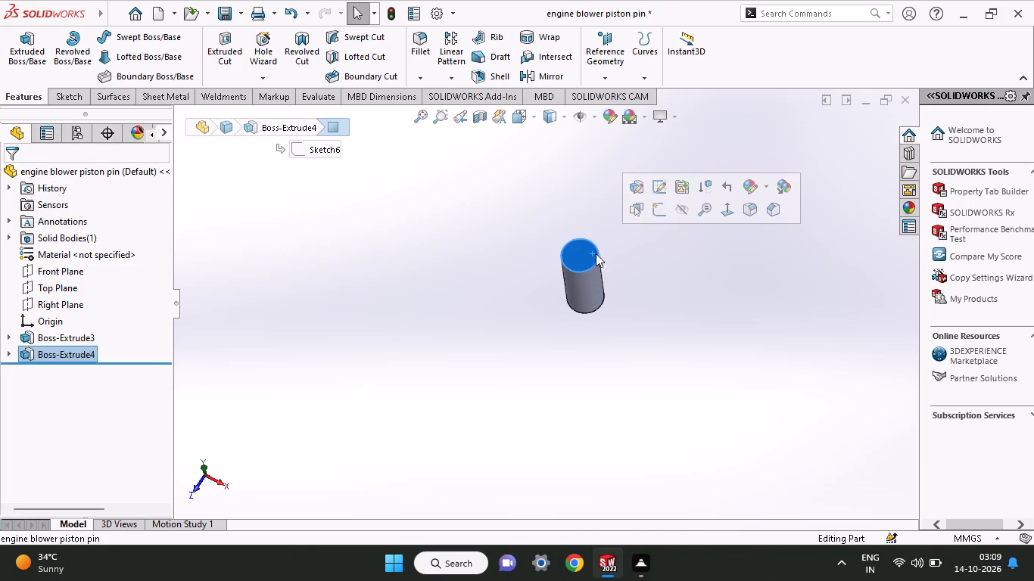
pyautogui.click(669, 216)
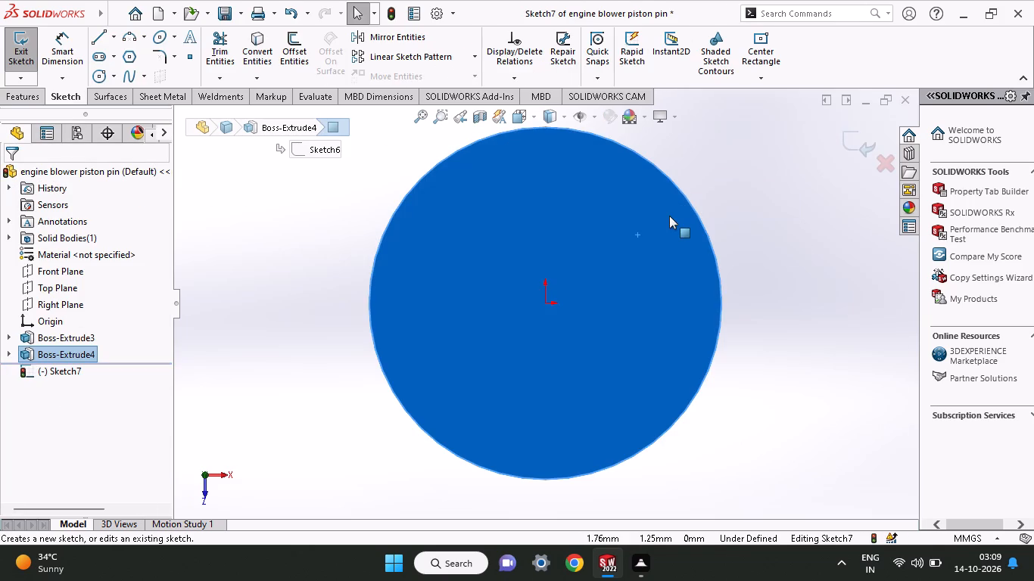
pyautogui.click(99, 82)
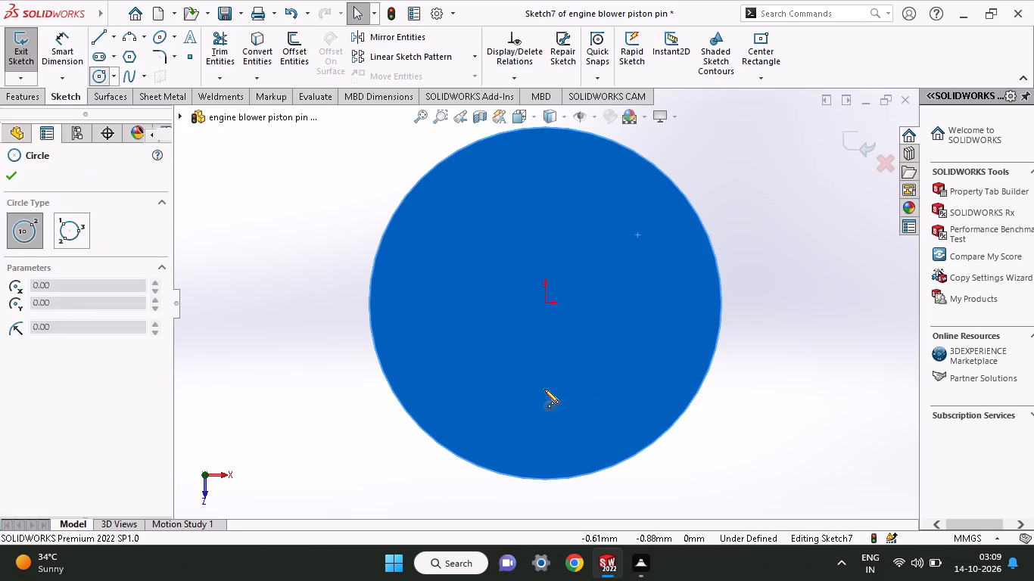
pyautogui.click(547, 303)
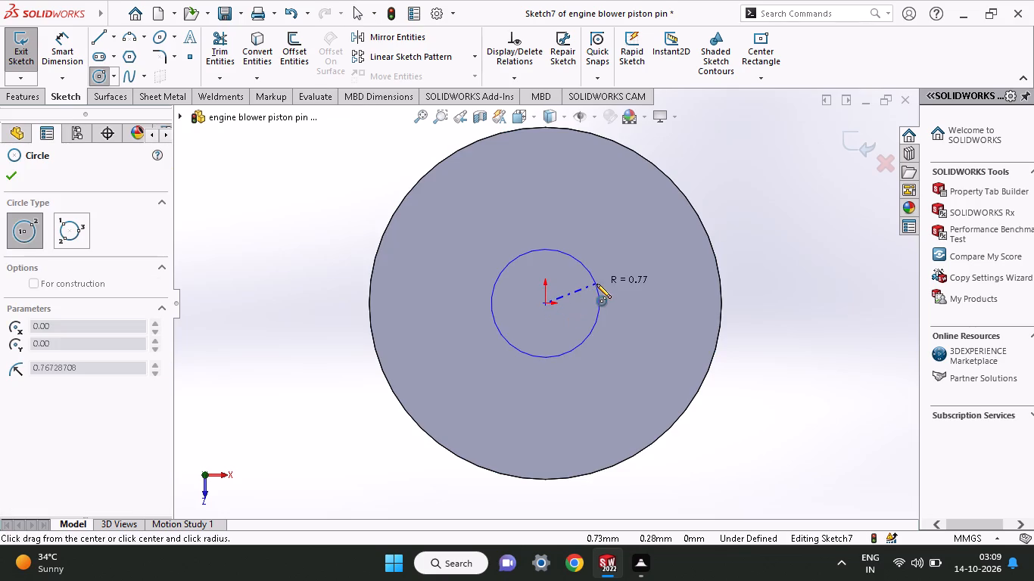
pyautogui.click(763, 263)
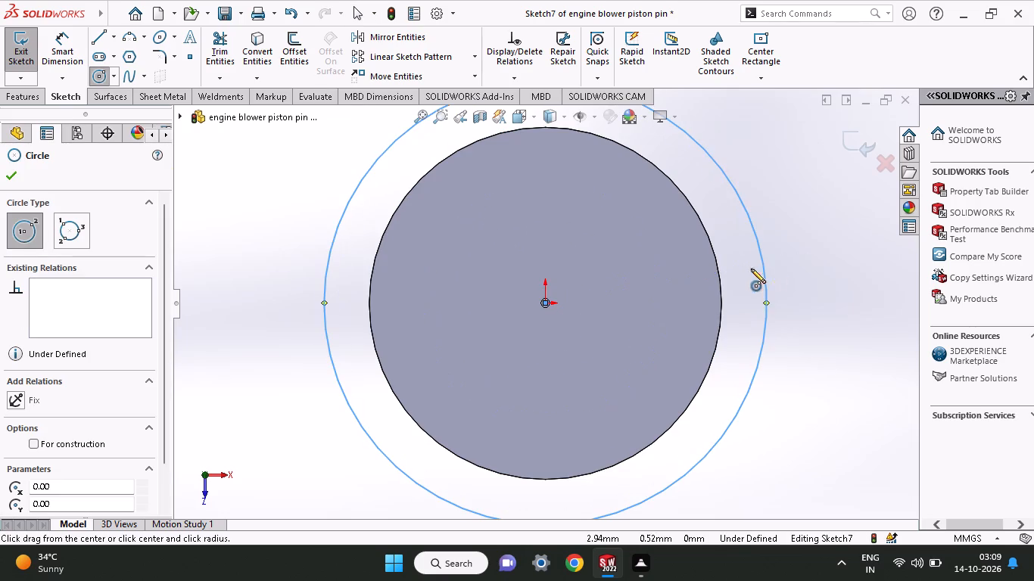
# Set the diameter of the larger circle on the cylinder's upper end face to 9 mm.
pyautogui.click(56, 48)
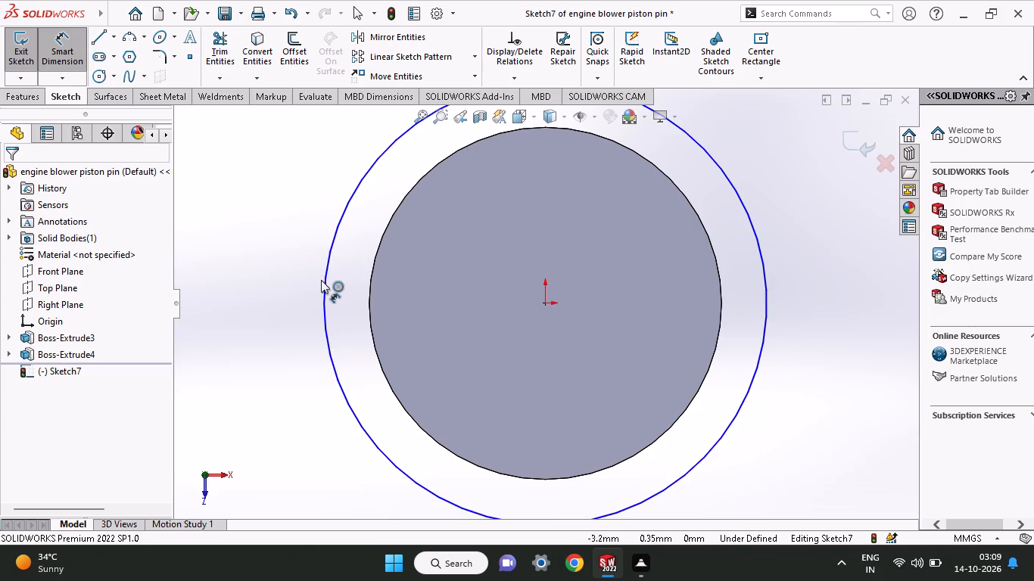
pyautogui.click(322, 280)
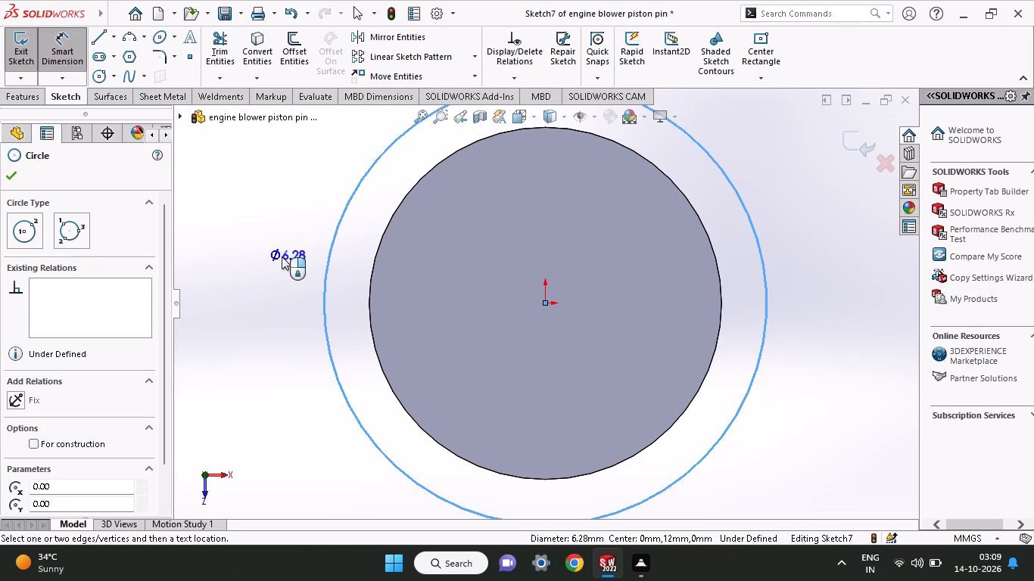
pyautogui.click(273, 259)
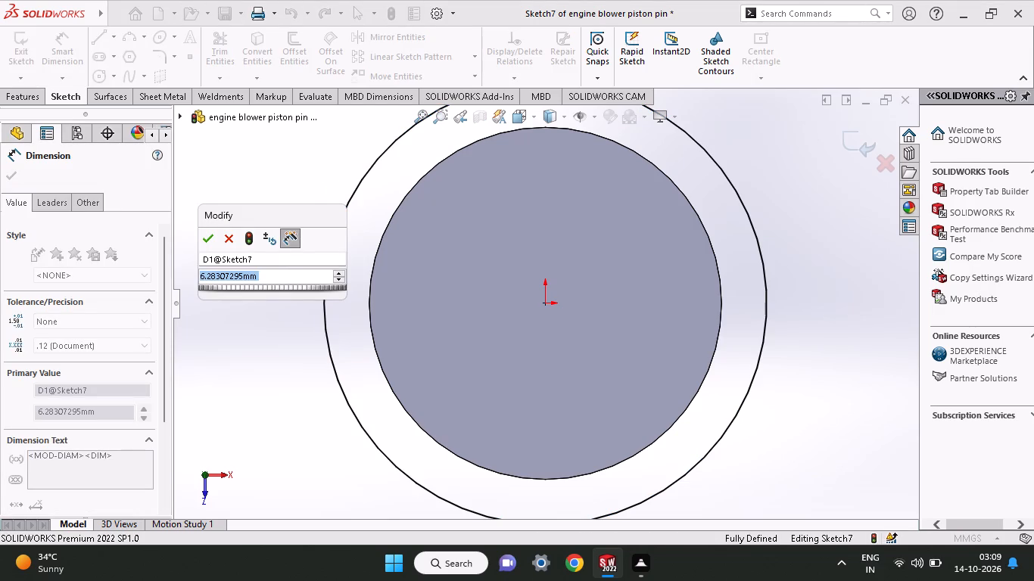
pyautogui.press('9')
pyautogui.press('Return')
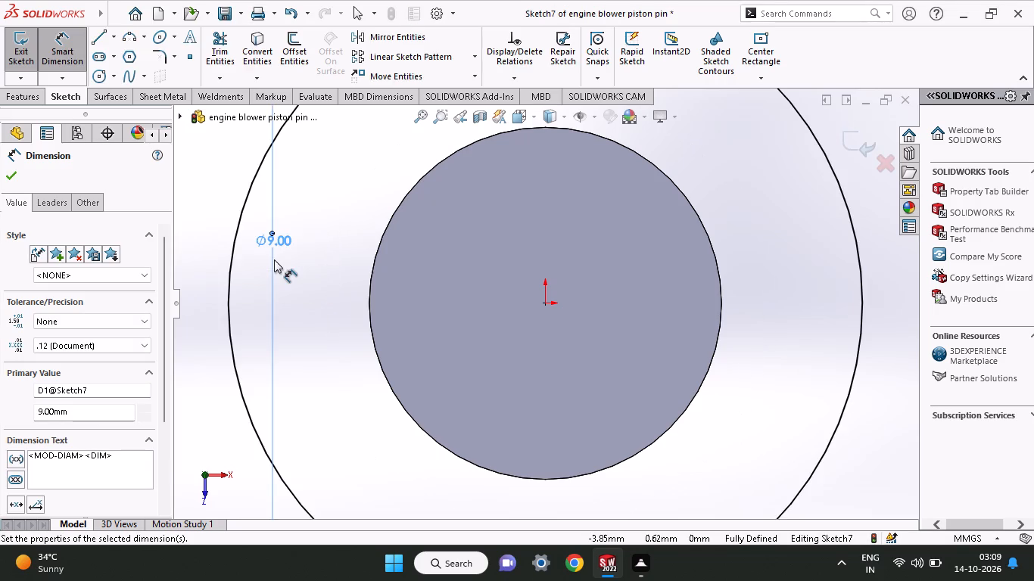
# Extrude the 9 mm circle as a blind boss 6 mm deep, merged with the cylinder to form a wider head.
pyautogui.keyDown('ctrl'); pyautogui.scroll(5, 274, 259); pyautogui.keyUp('ctrl')
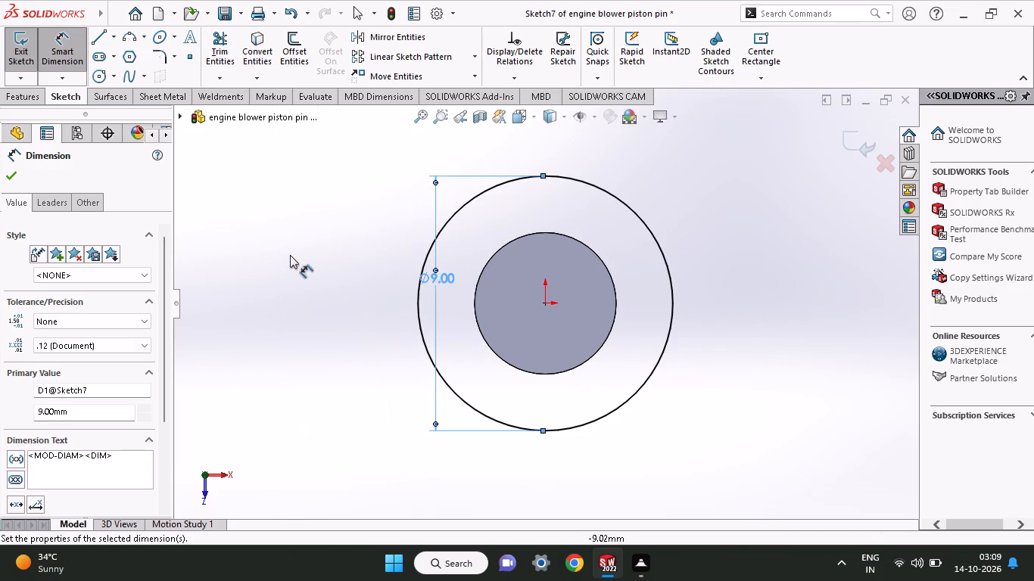
pyautogui.click(13, 100)
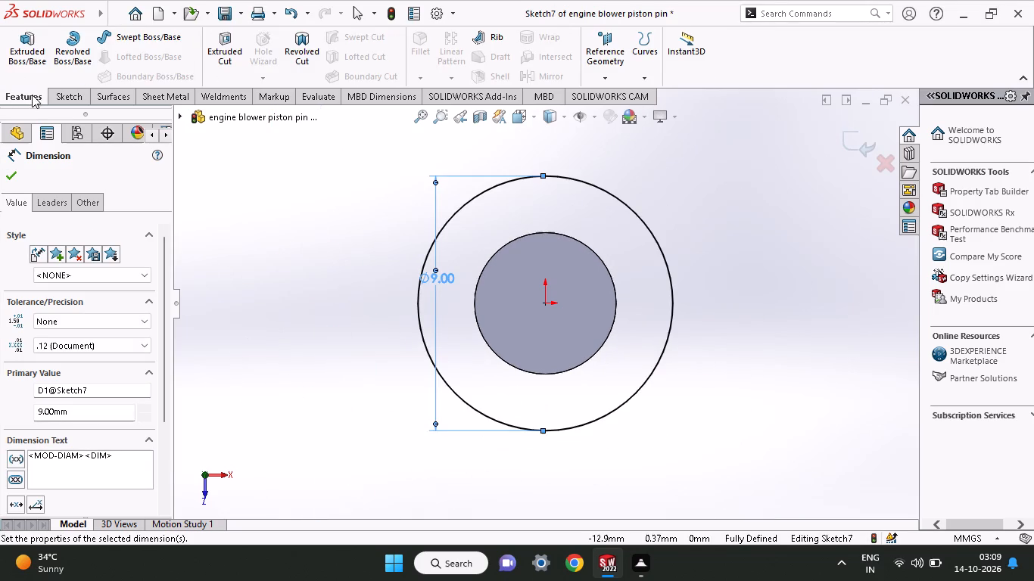
pyautogui.click(32, 67)
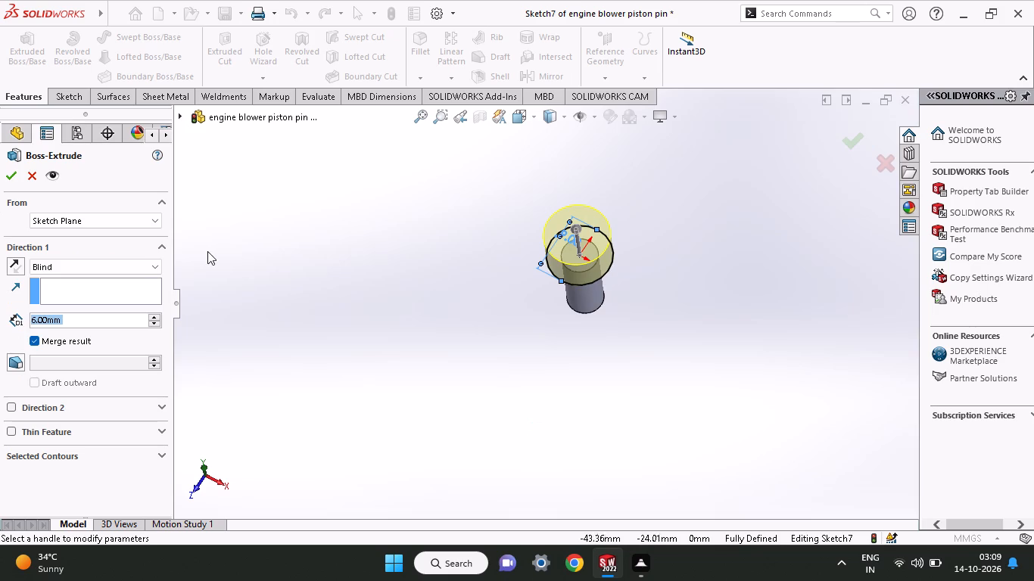
pyautogui.click(8, 176)
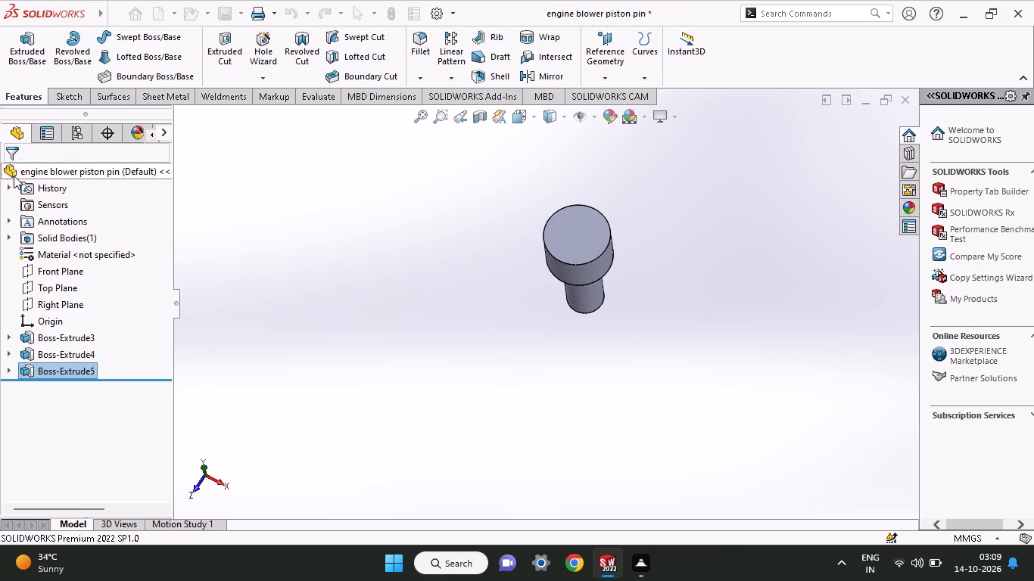
pyautogui.moveTo(462, 329); pyautogui.dragTo(503, 296, button='middle')
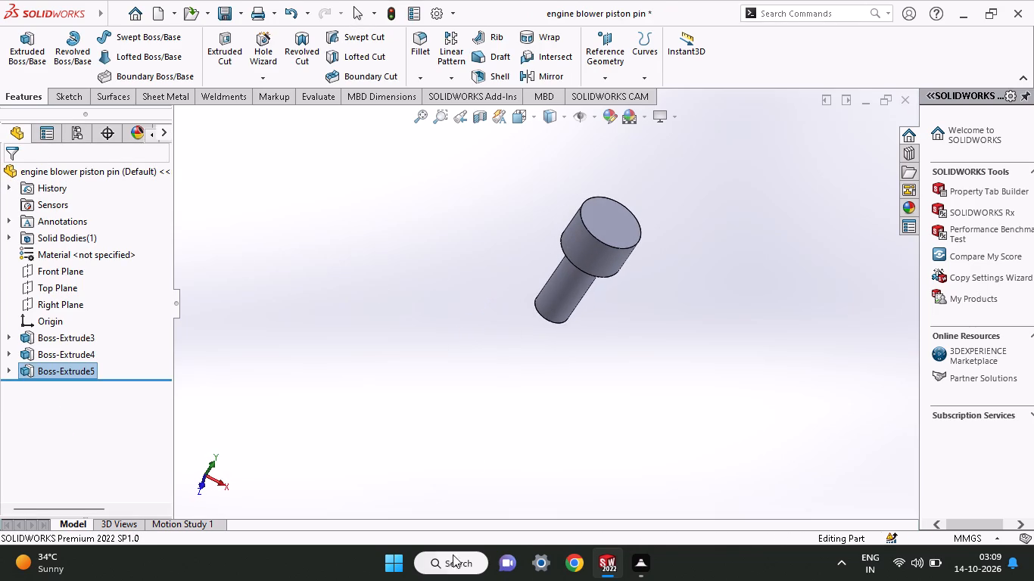
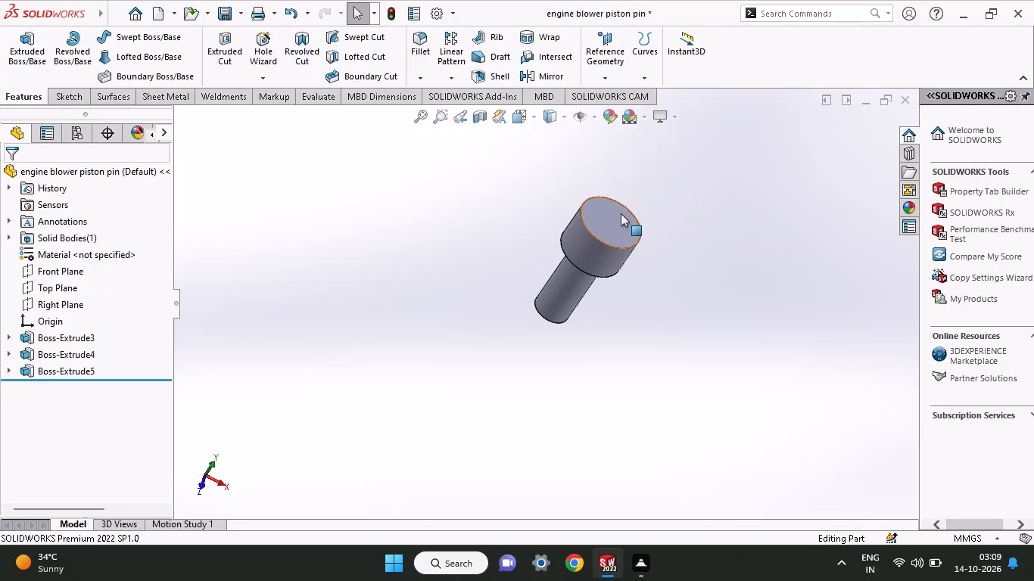
# Sketch a circle on the wider head's end face, centred on the origin and matching the face's 4.5 mm radius edge.
pyautogui.click(614, 225)
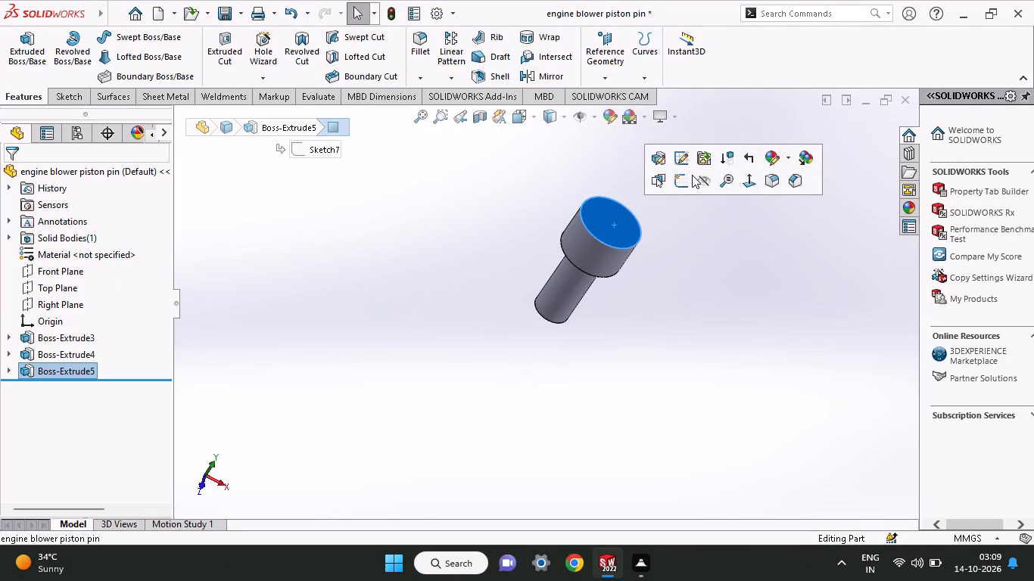
pyautogui.click(692, 175)
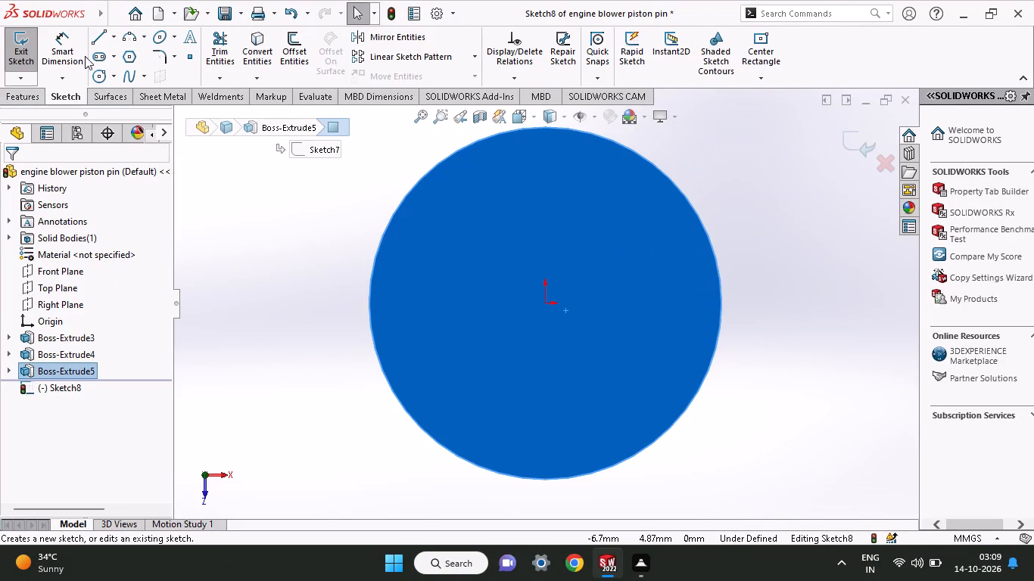
pyautogui.click(98, 76)
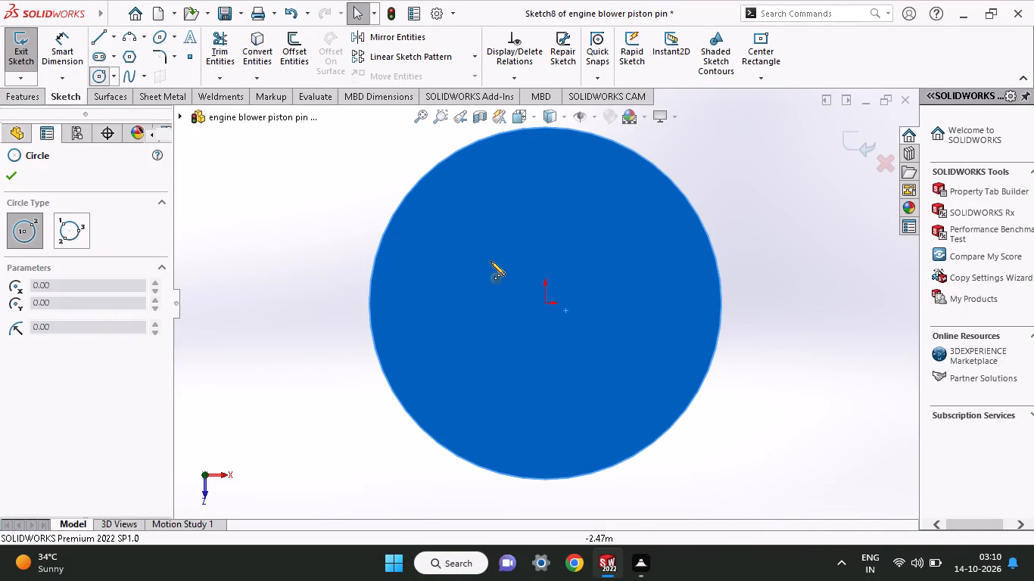
pyautogui.click(548, 306)
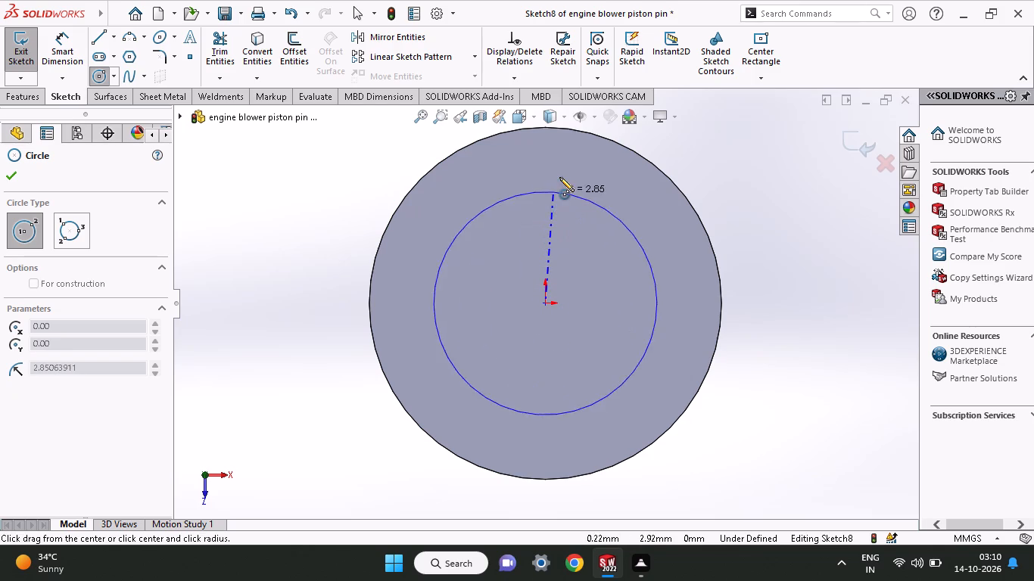
pyautogui.click(719, 272)
# Extrude the edge-matching circle as a blind boss 6 mm deep, merged with the head to lengthen it.
pyautogui.moveTo(719, 382); pyautogui.dragTo(733, 335, button='middle')
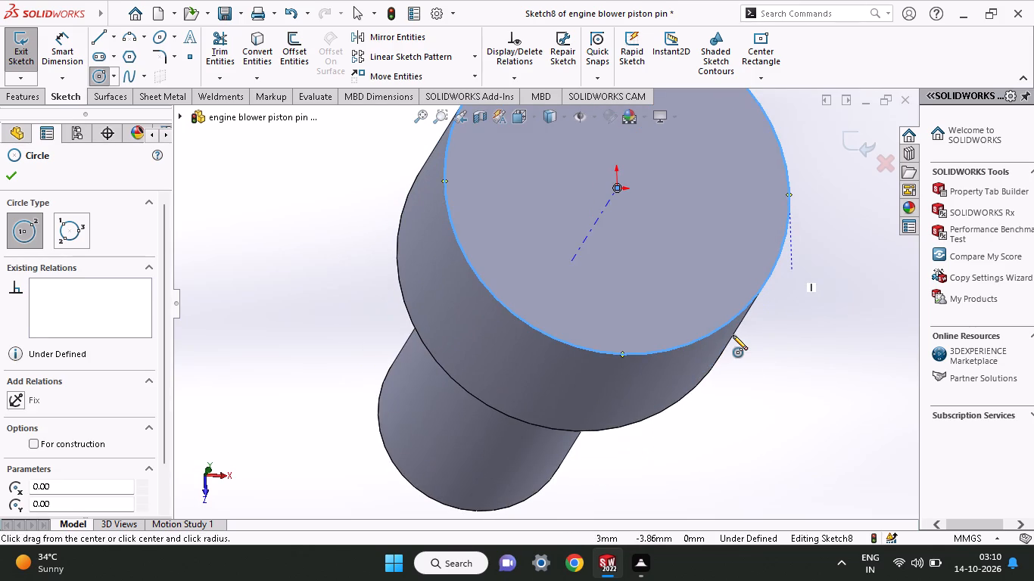
pyautogui.keyDown('ctrl'); pyautogui.scroll(3, 733, 335); pyautogui.keyUp('ctrl')
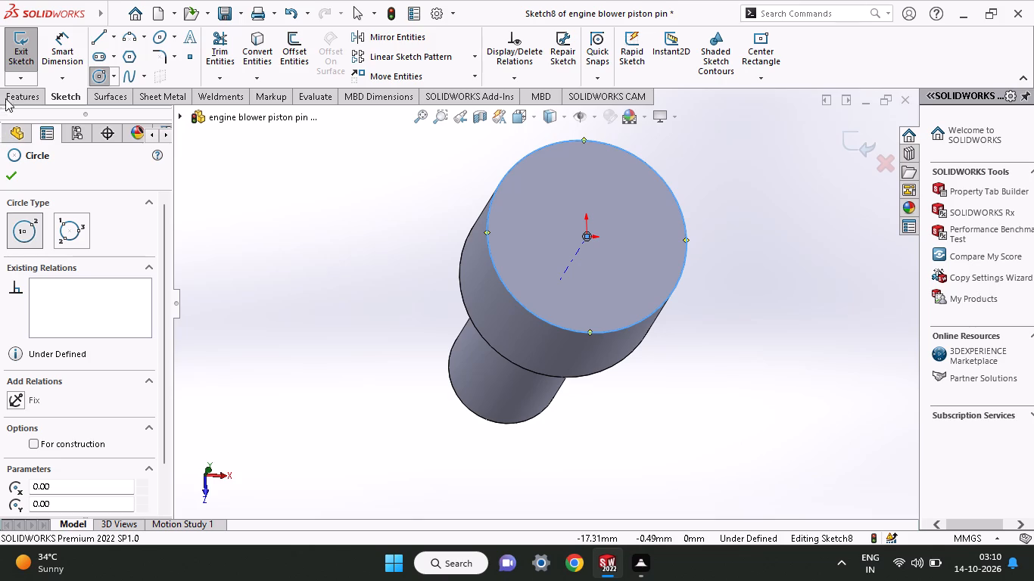
pyautogui.click(8, 93)
pyautogui.click(20, 60)
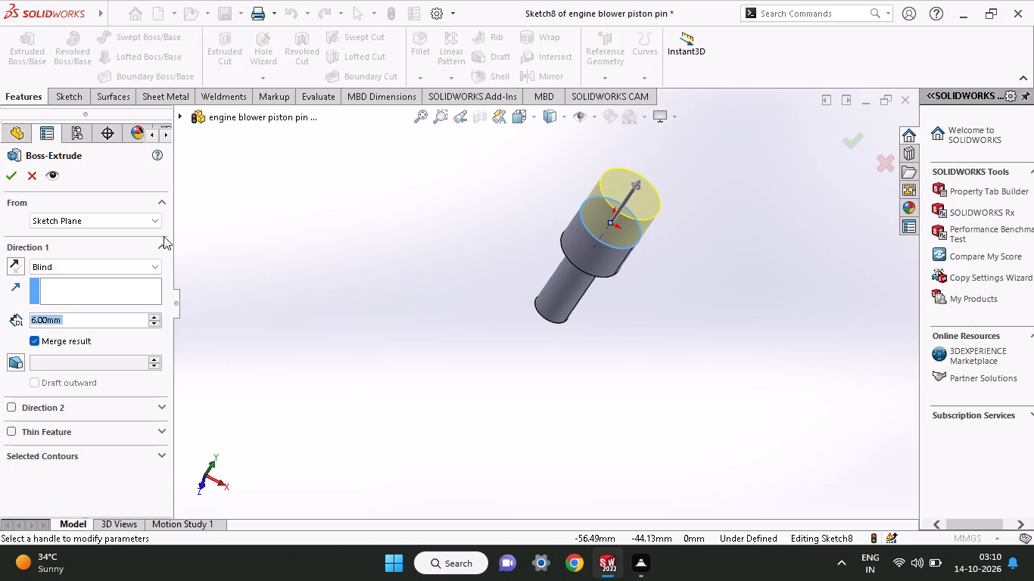
pyautogui.click(15, 179)
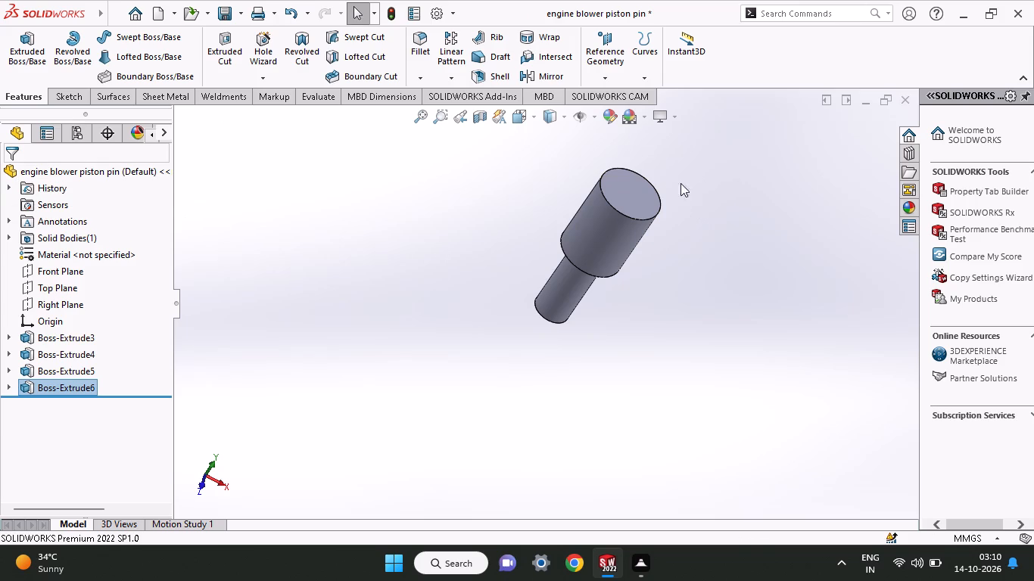
# Sketch a circle about 3.6 mm in diameter on the lengthened head's end face, centred on the origin.
pyautogui.click(632, 196)
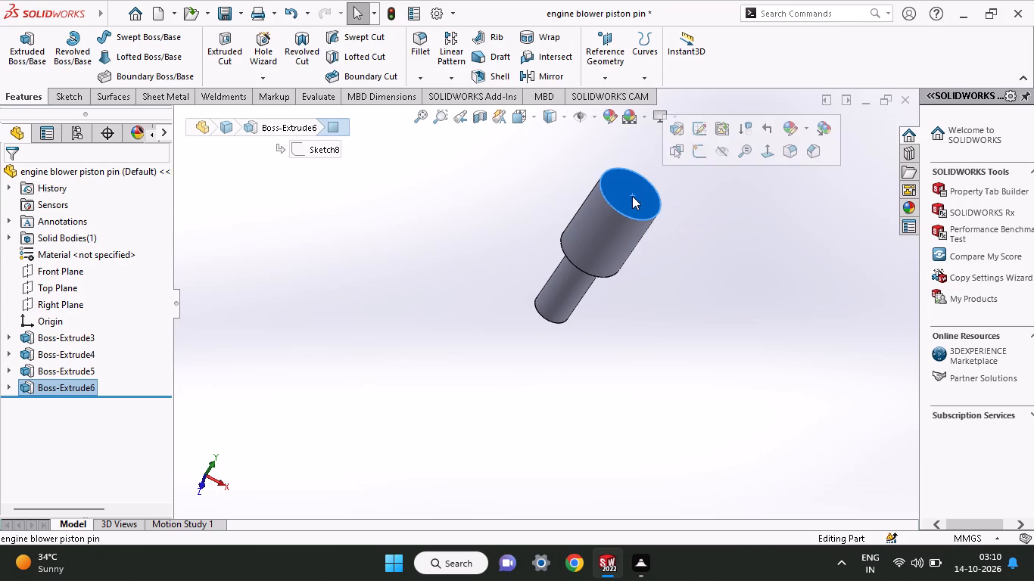
pyautogui.click(697, 161)
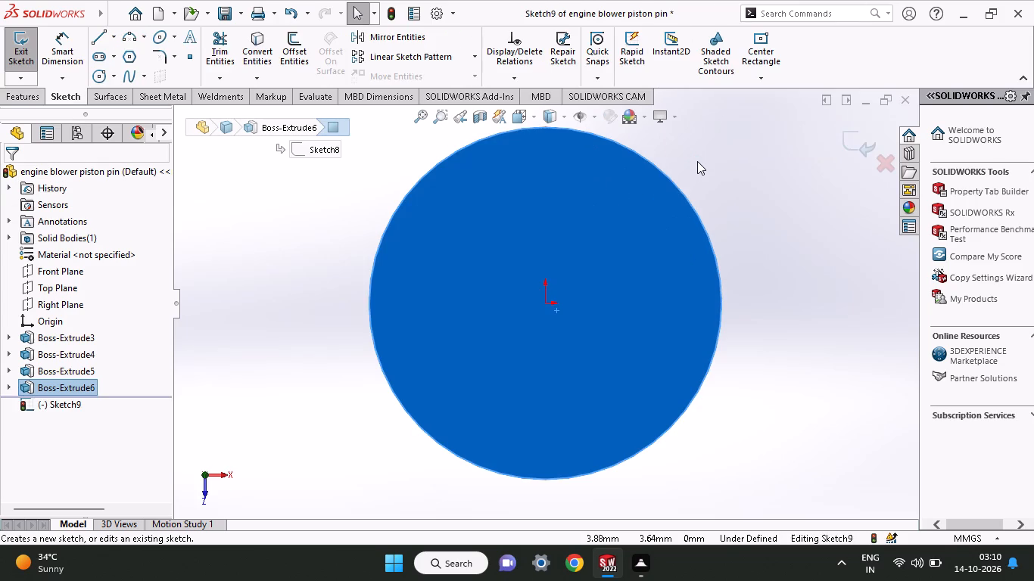
pyautogui.keyDown('ctrl'); pyautogui.scroll(1, 697, 161); pyautogui.keyUp('ctrl')
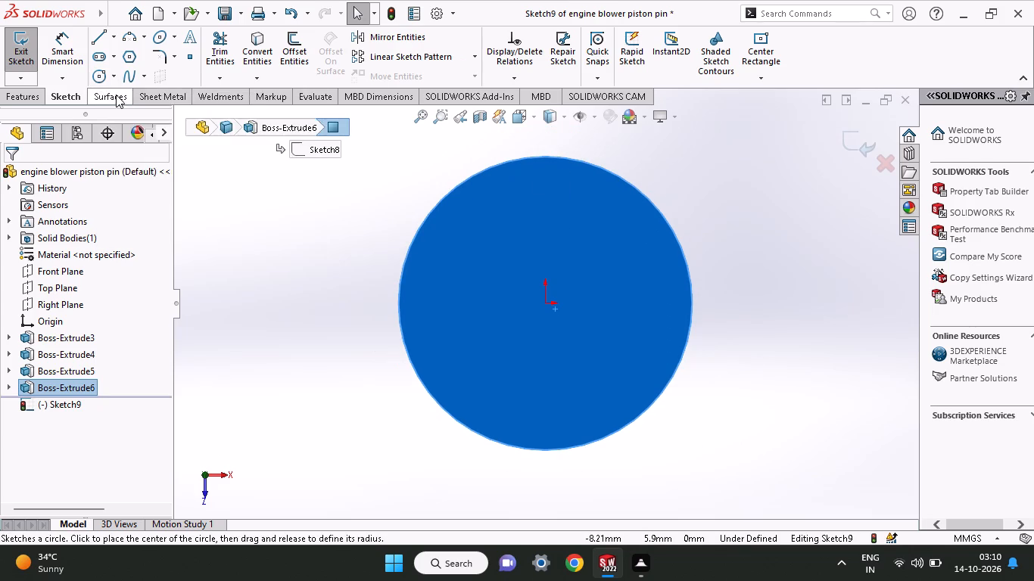
pyautogui.click(96, 73)
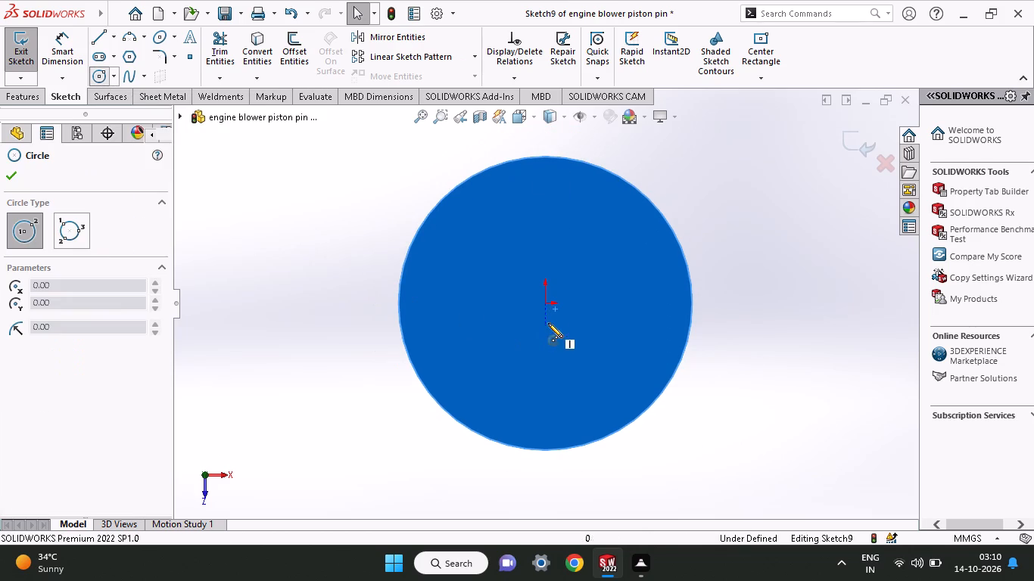
pyautogui.click(547, 303)
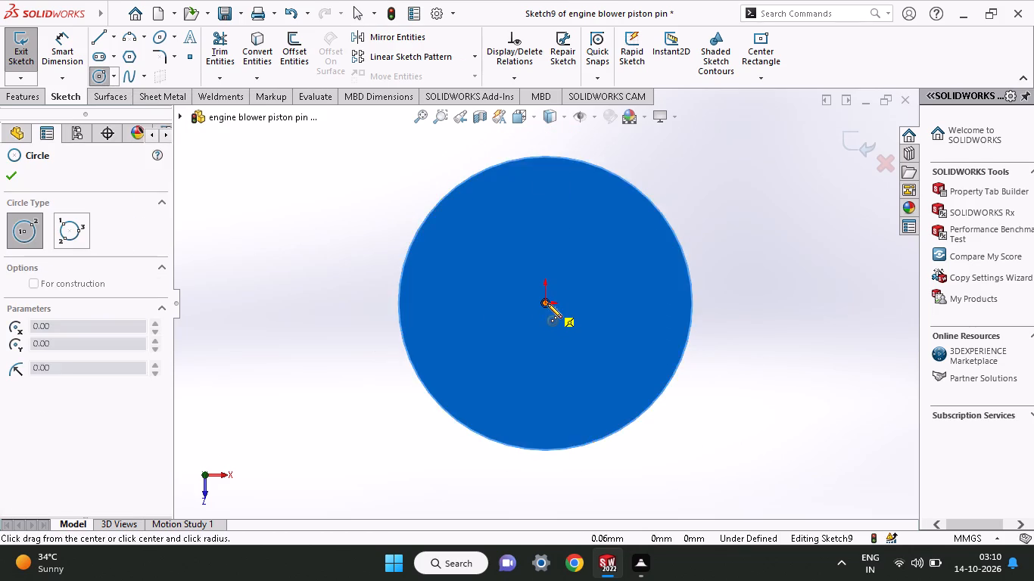
pyautogui.click(557, 247)
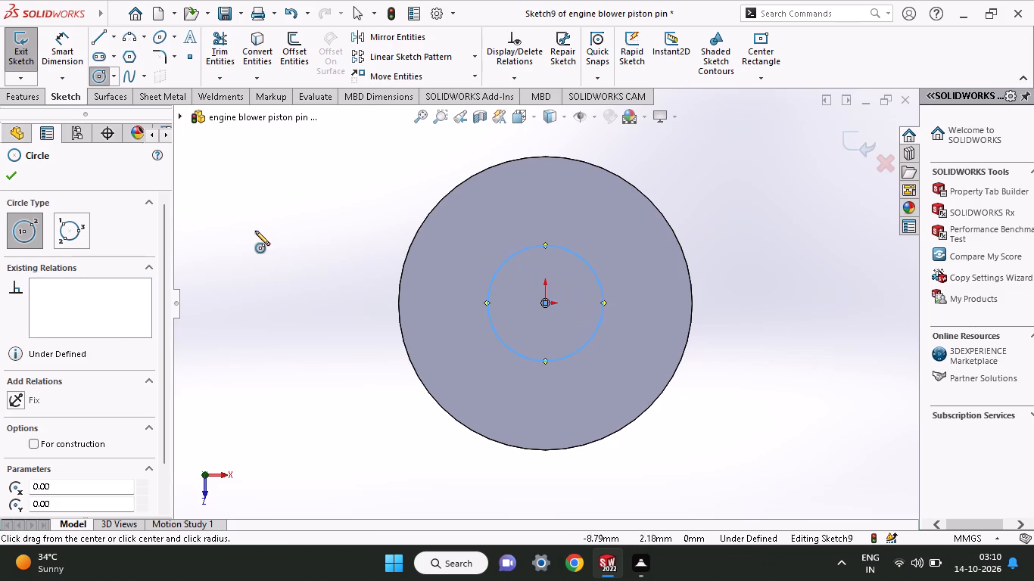
# Set the diameter of the new circle on the head's end face to 12 mm.
pyautogui.click(45, 51)
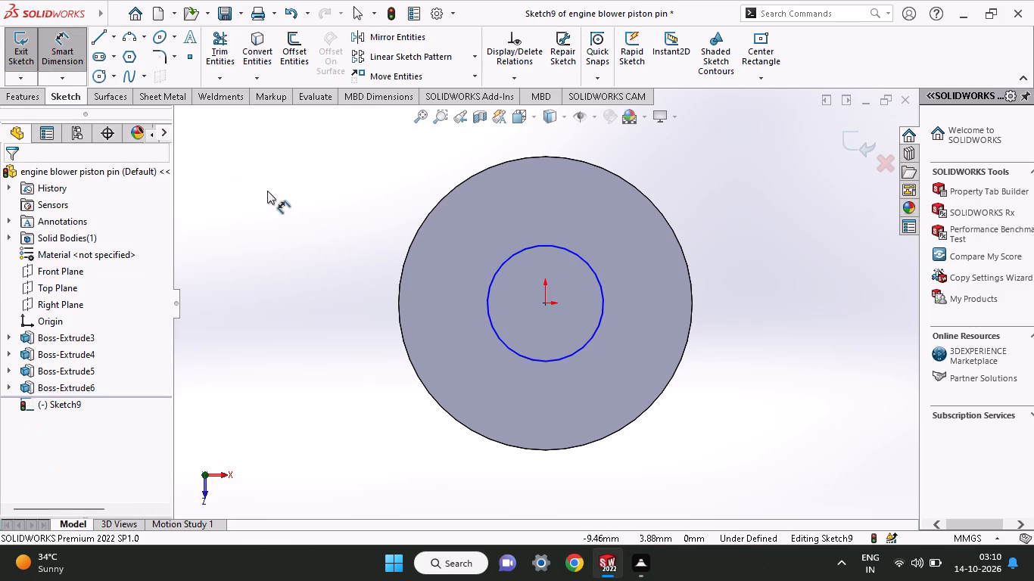
pyautogui.click(518, 353)
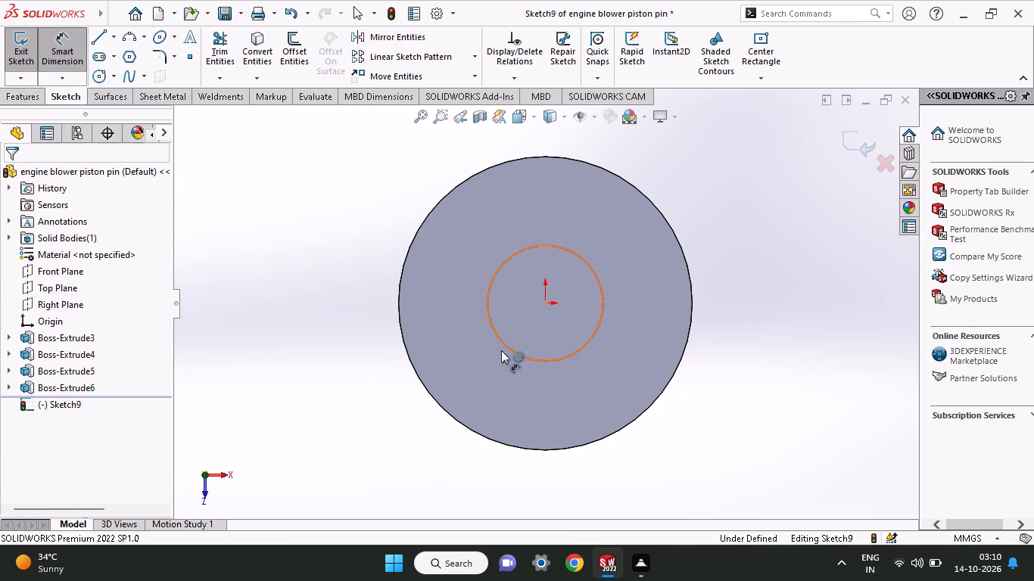
pyautogui.click(296, 294)
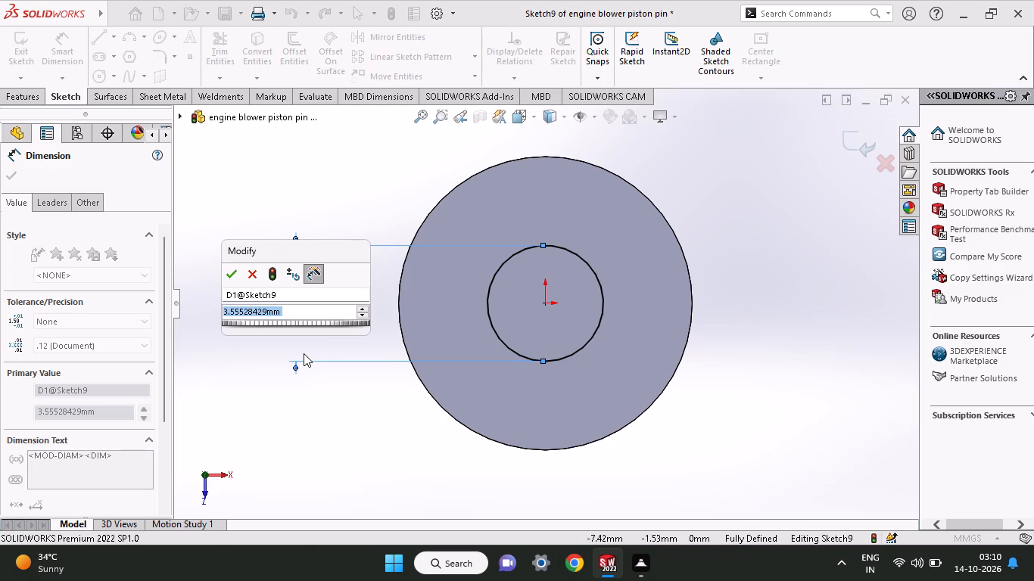
pyautogui.write('12')
pyautogui.press('Return')
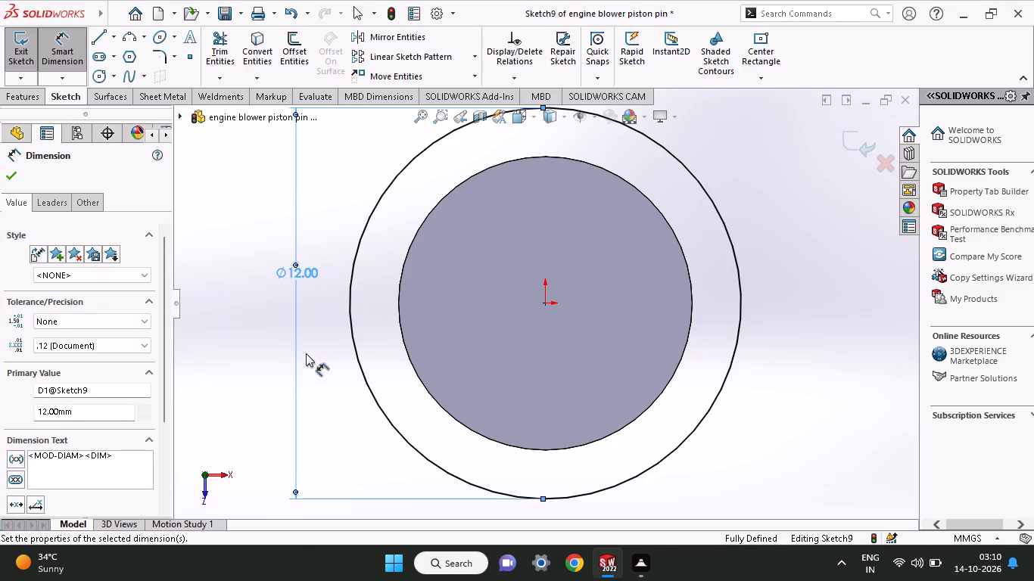
# Extrude the 12 mm circle as a blind boss 5 mm deep, merged with the head.
pyautogui.keyDown('ctrl'); pyautogui.scroll(2, 306, 353); pyautogui.keyUp('ctrl')
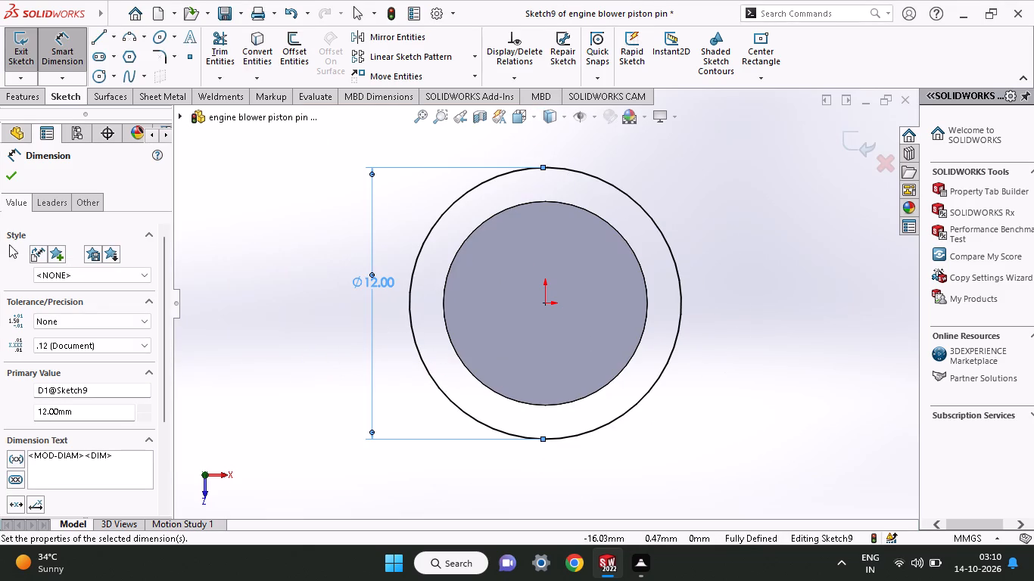
pyautogui.click(14, 103)
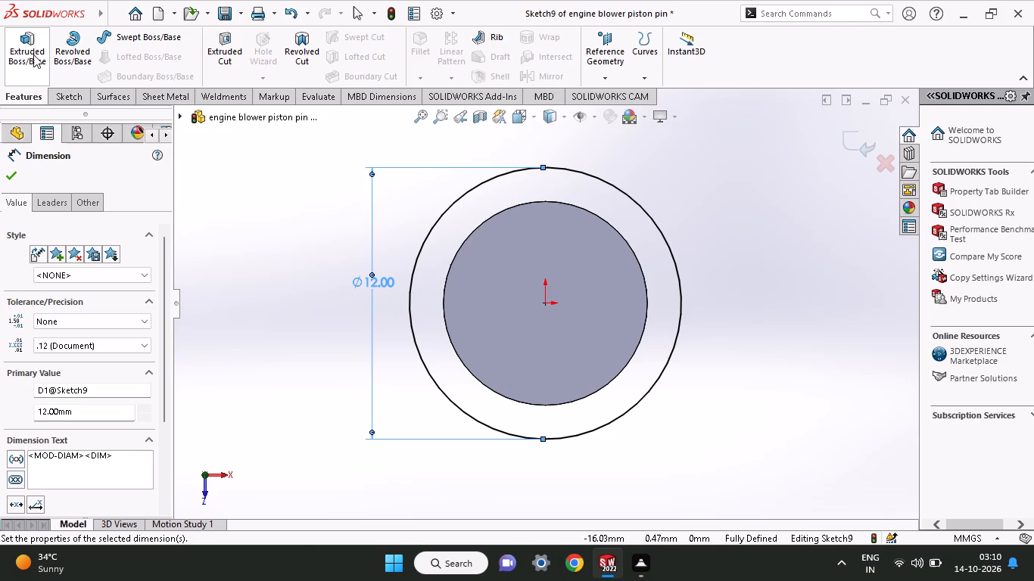
pyautogui.click(33, 54)
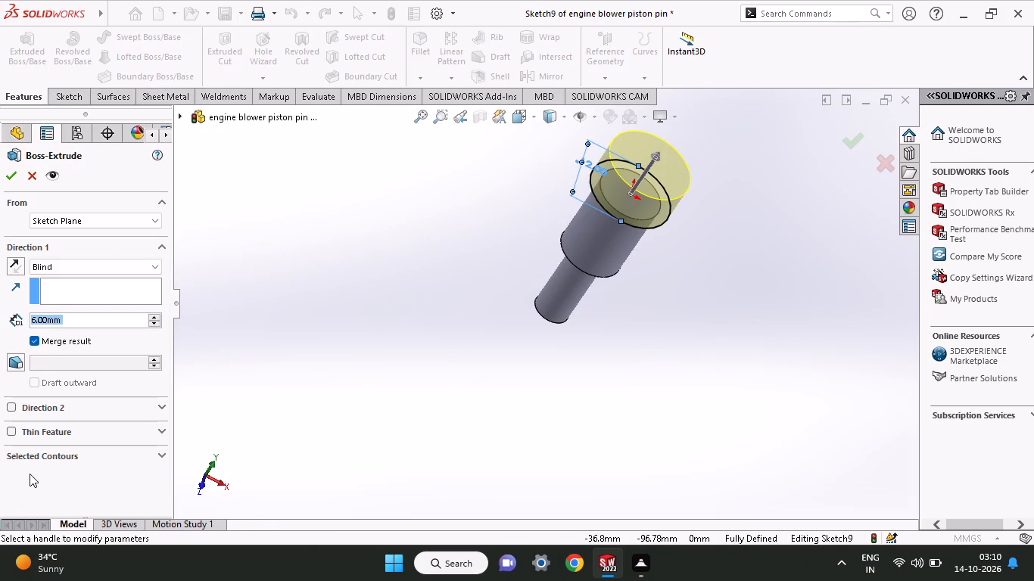
pyautogui.press('5')
pyautogui.press('Return')
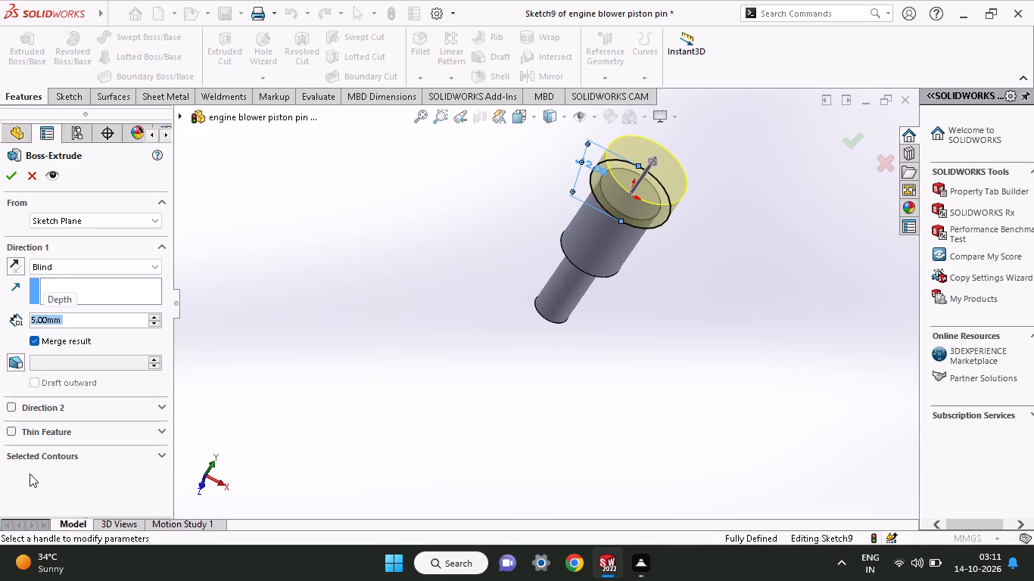
pyautogui.click(8, 176)
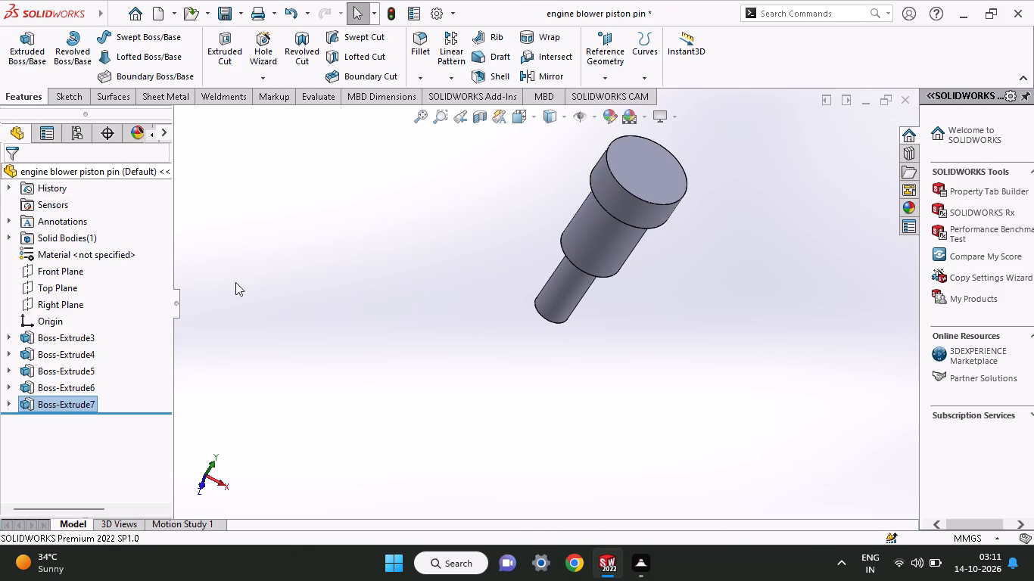
# Sketch a circle on the 12 mm boss's end face, centred on the origin and matching the face's 6 mm radius edge.
pyautogui.moveTo(537, 275); pyautogui.dragTo(519, 342, button='middle')
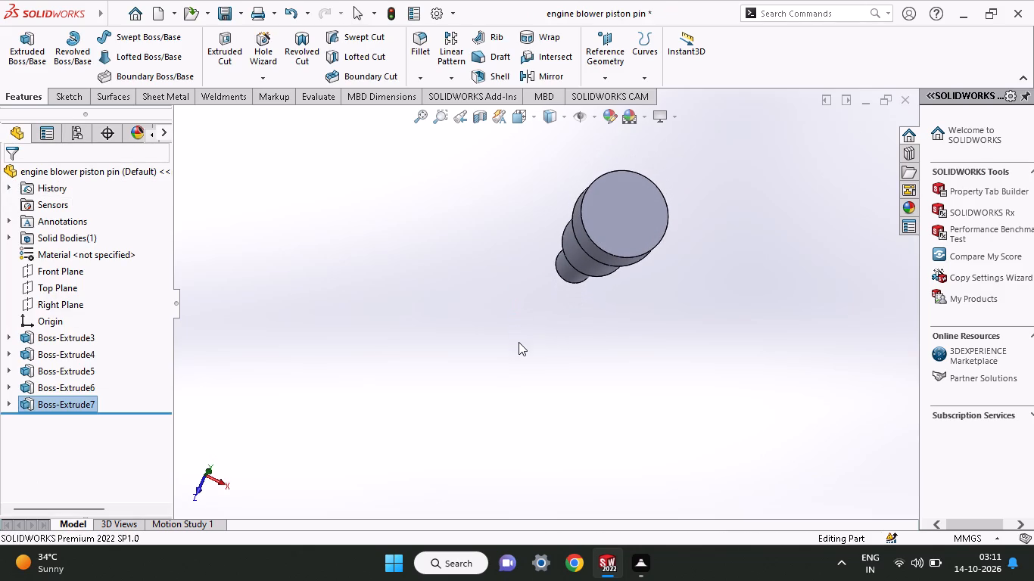
pyautogui.click(641, 222)
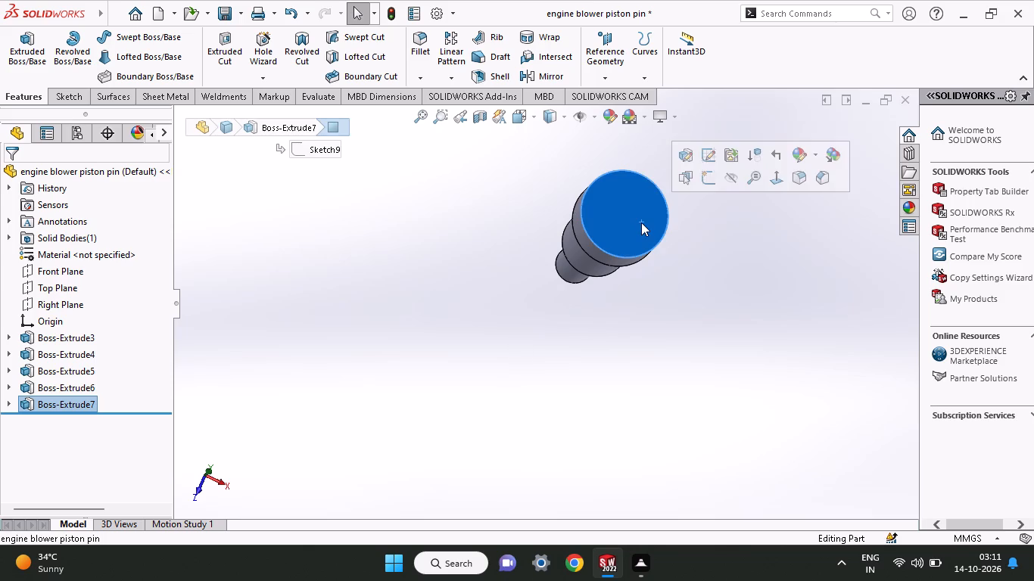
pyautogui.click(702, 183)
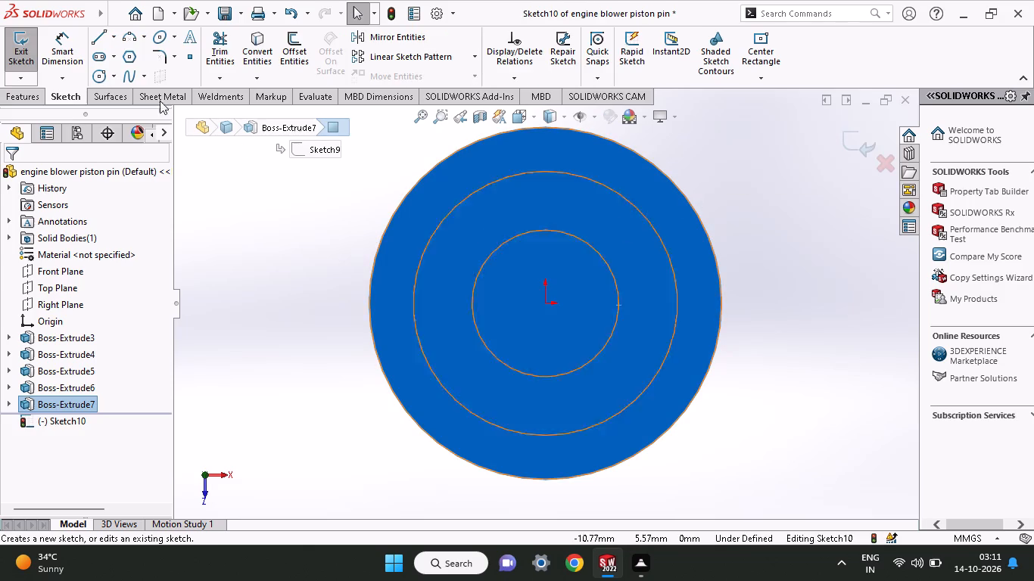
pyautogui.click(102, 77)
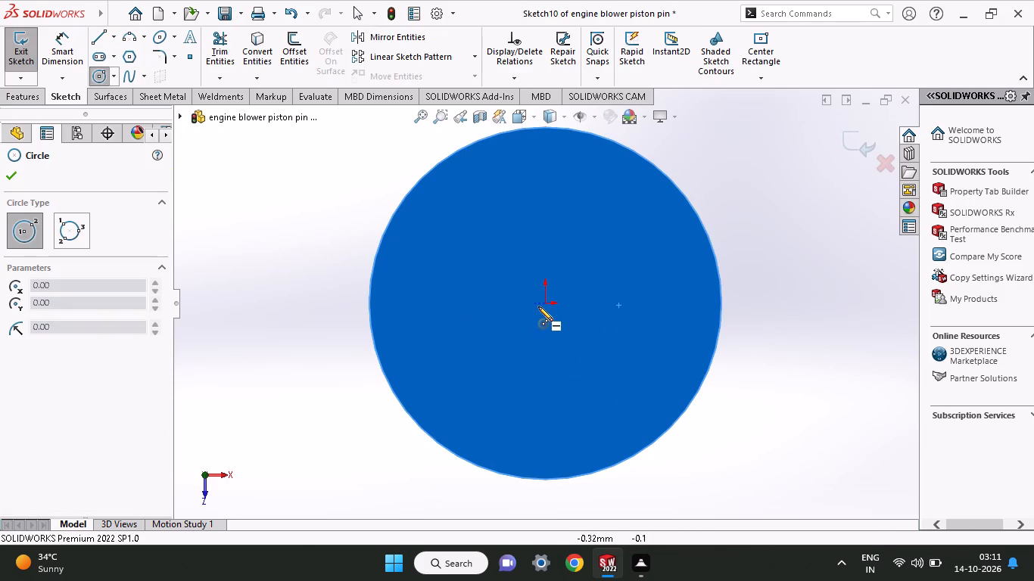
pyautogui.click(545, 304)
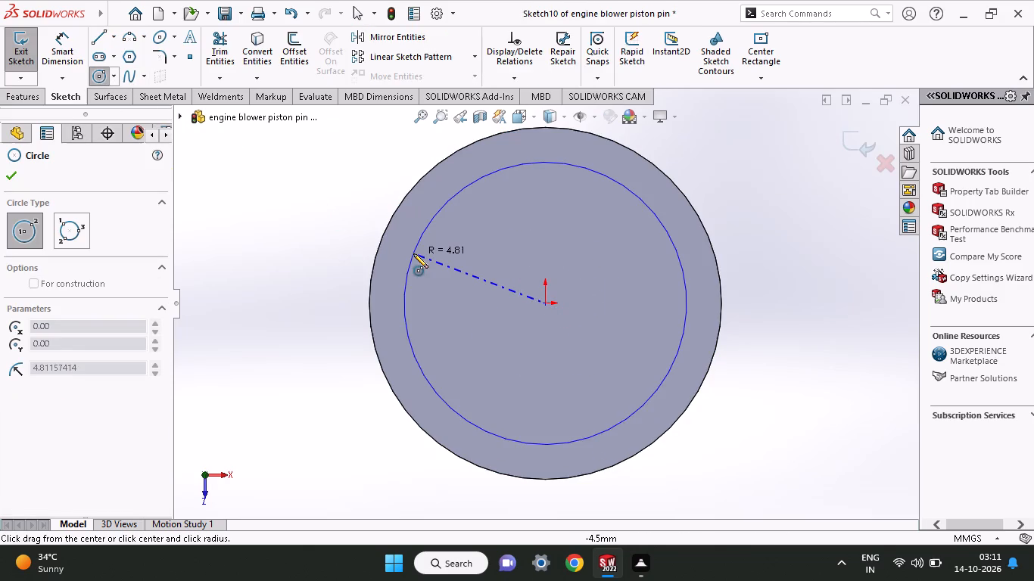
pyautogui.scroll(-1, 375, 245)
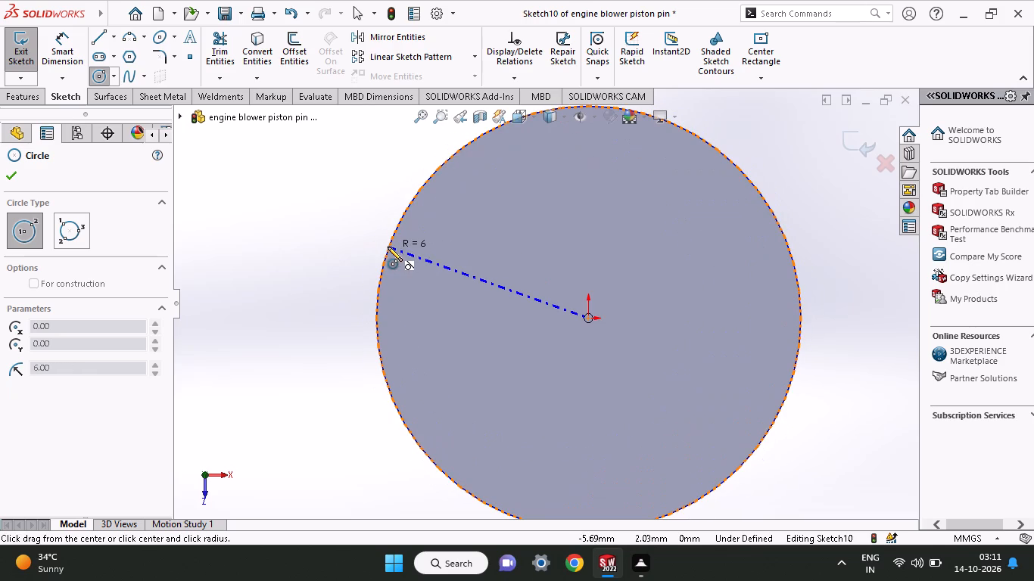
pyautogui.click(388, 247)
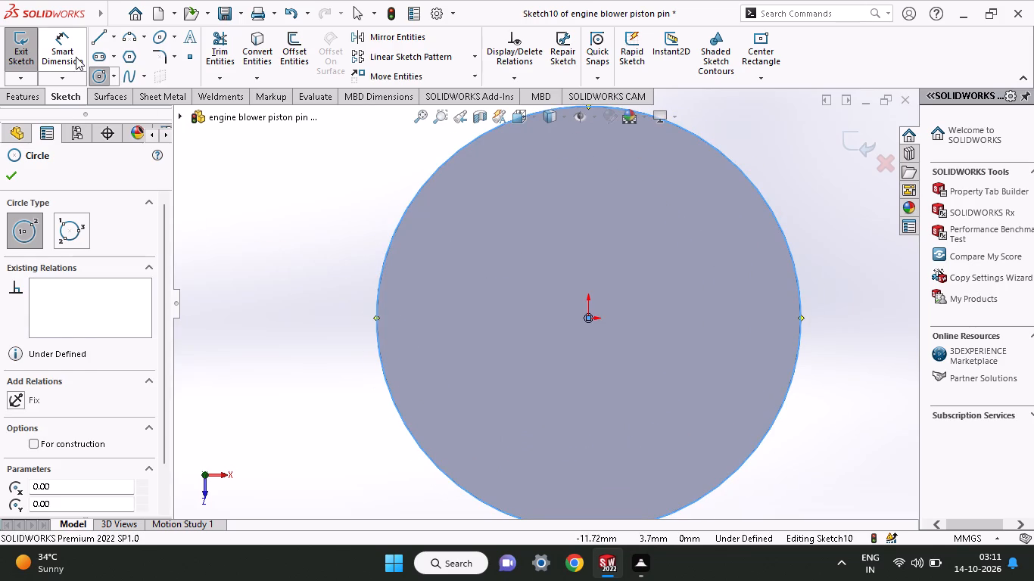
# Dimension the new circle's diameter as 12 mm.
pyautogui.click(76, 57)
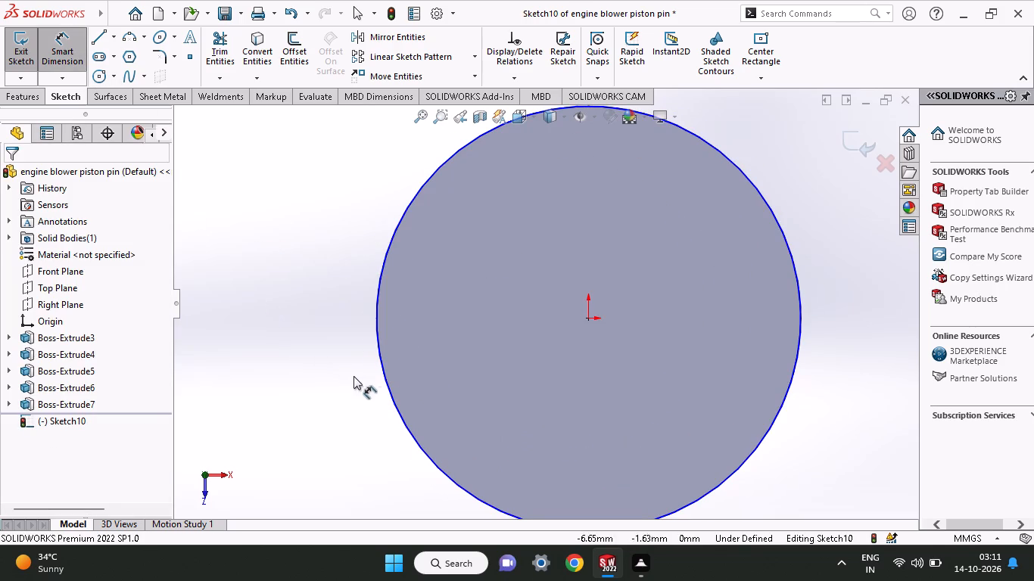
pyautogui.click(388, 382)
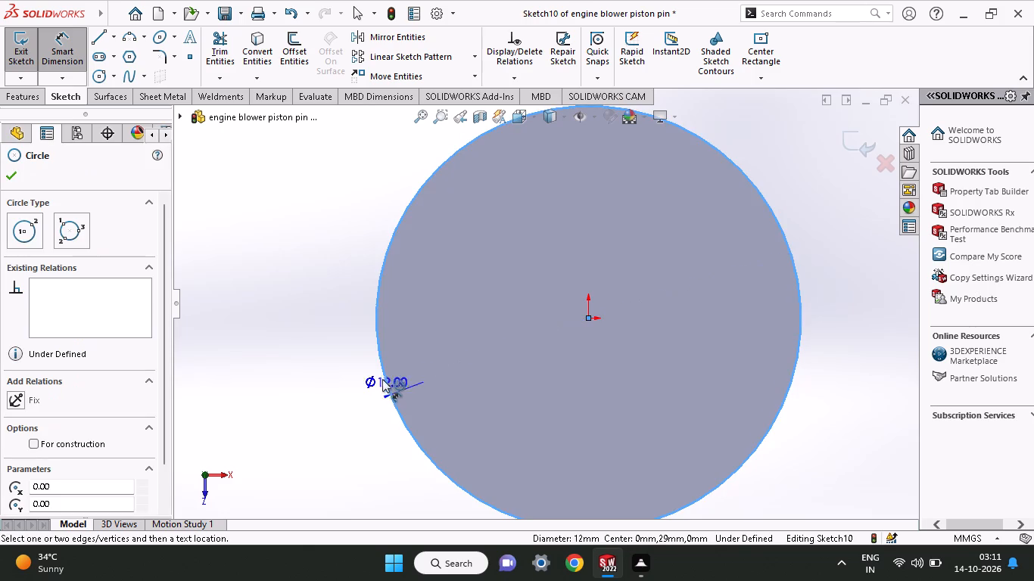
pyautogui.click(356, 369)
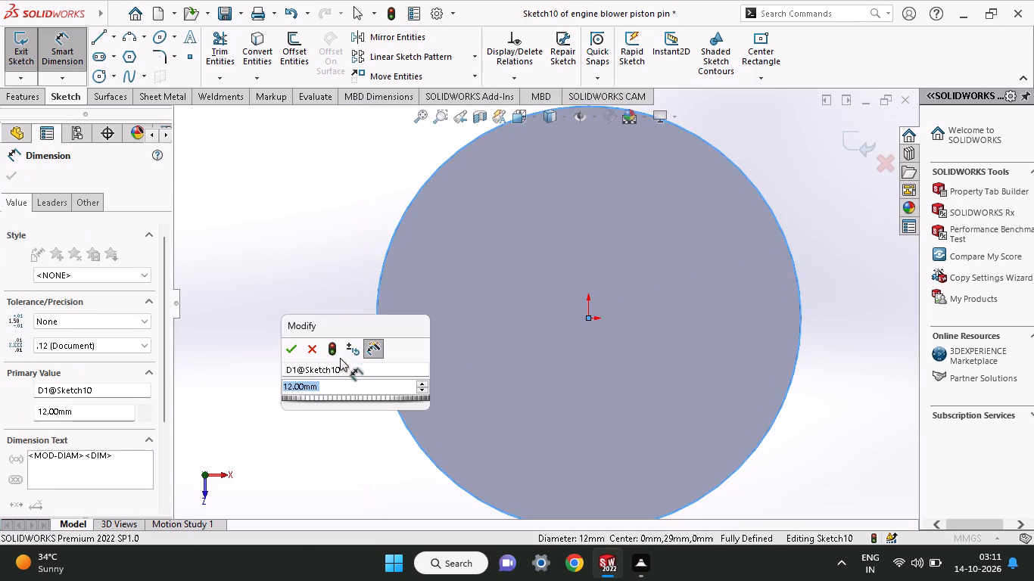
pyautogui.click(291, 343)
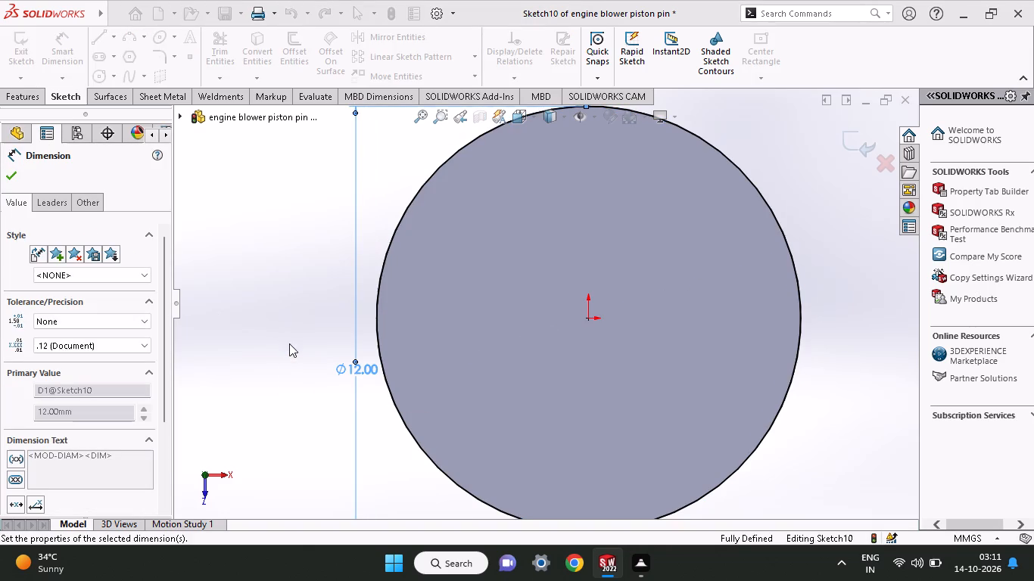
# Extrude the 12 mm circle on the end face as a blind boss 5 mm deep, merged with the body.
pyautogui.click(34, 104)
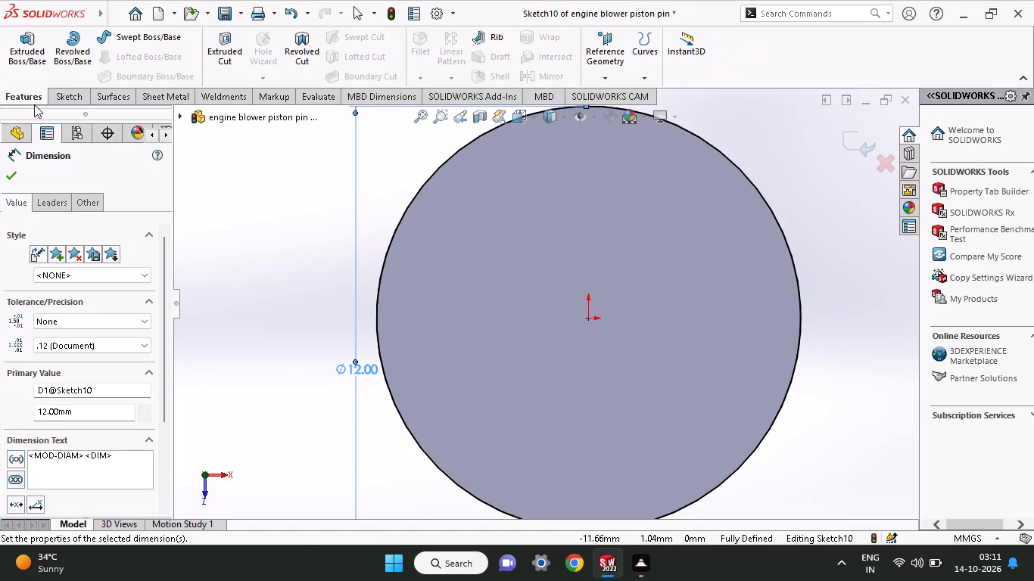
pyautogui.click(26, 38)
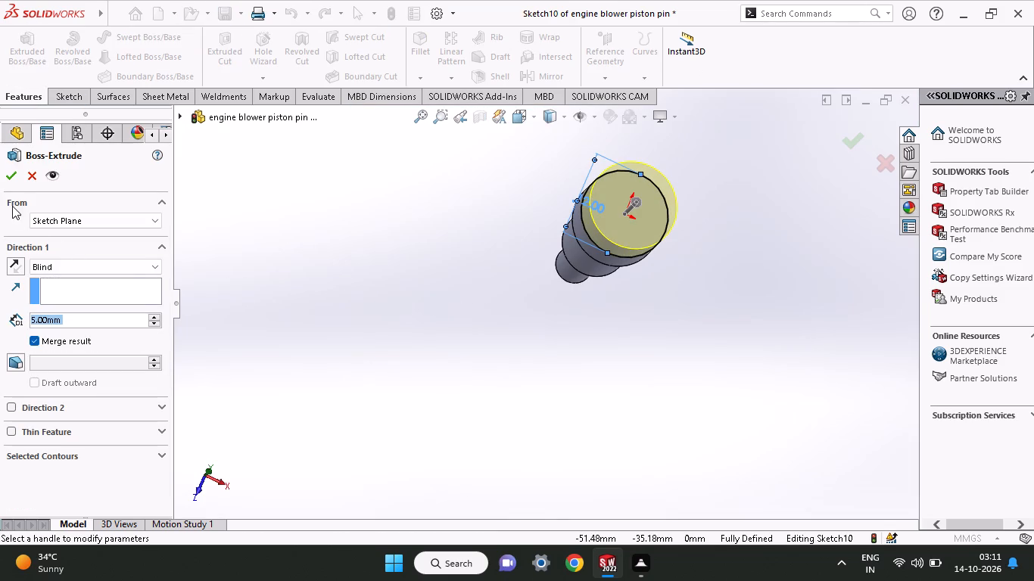
pyautogui.click(12, 181)
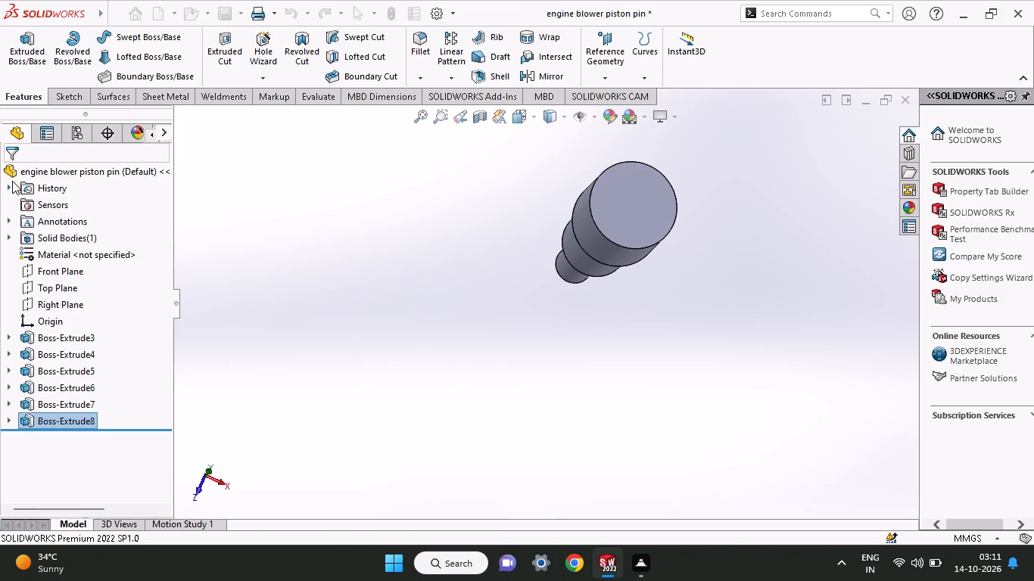
# Sketch a circle about 14.3 mm in diameter on the newest boss's end face, centred on the origin.
pyautogui.keyDown('ctrl'); pyautogui.scroll(-2, 578, 253); pyautogui.keyUp('ctrl')
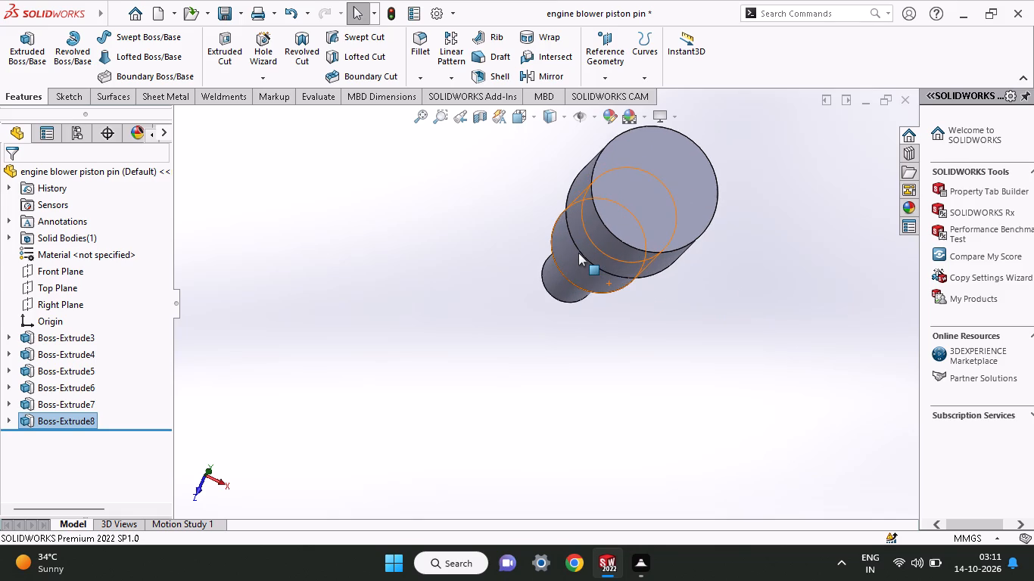
pyautogui.hscroll(3, 578, 253)
pyautogui.moveTo(696, 286); pyautogui.dragTo(729, 336, button='middle')
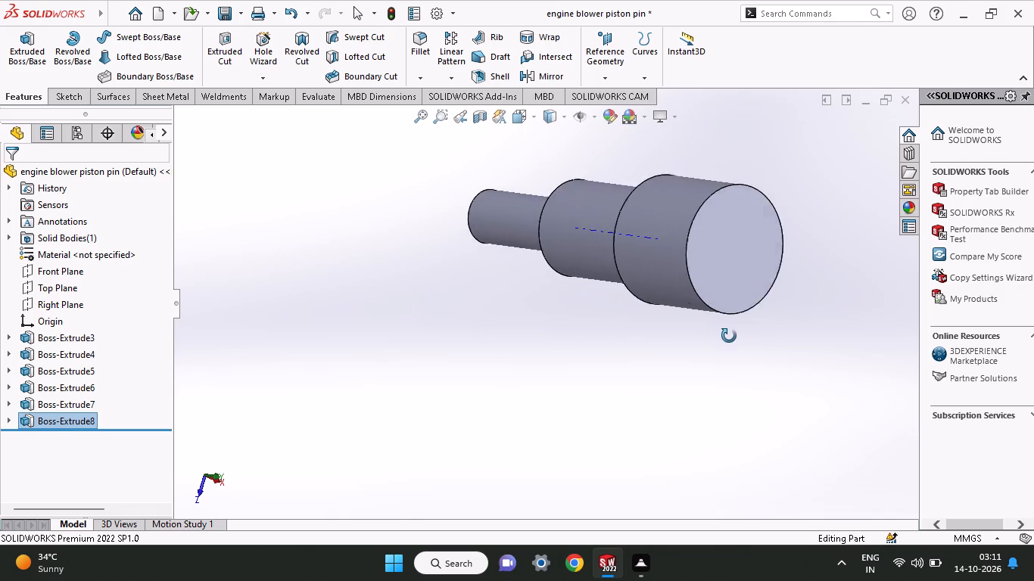
pyautogui.moveTo(729, 336); pyautogui.dragTo(730, 337, button='middle')
pyautogui.scroll(1, 730, 336)
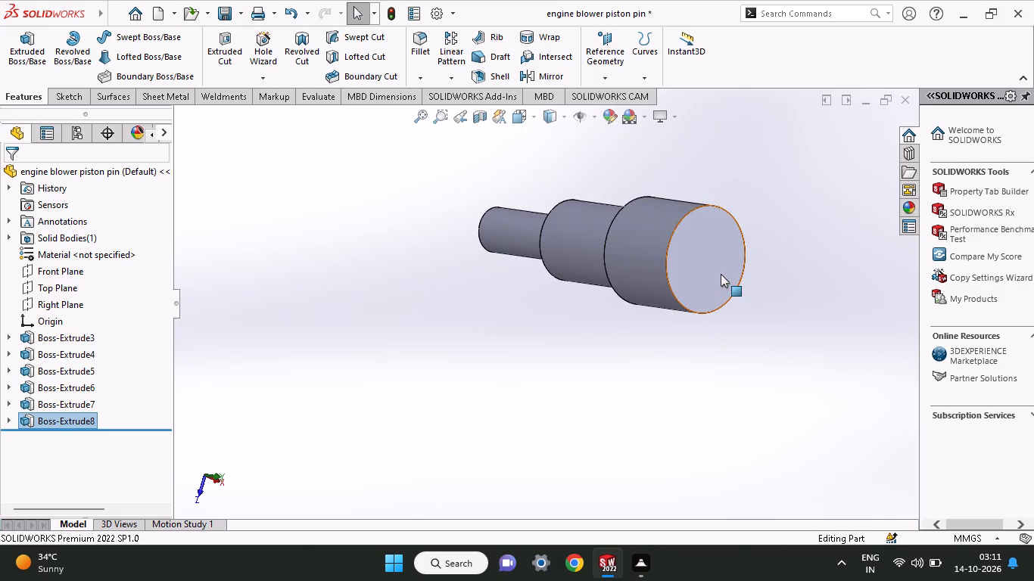
pyautogui.click(721, 274)
pyautogui.click(793, 228)
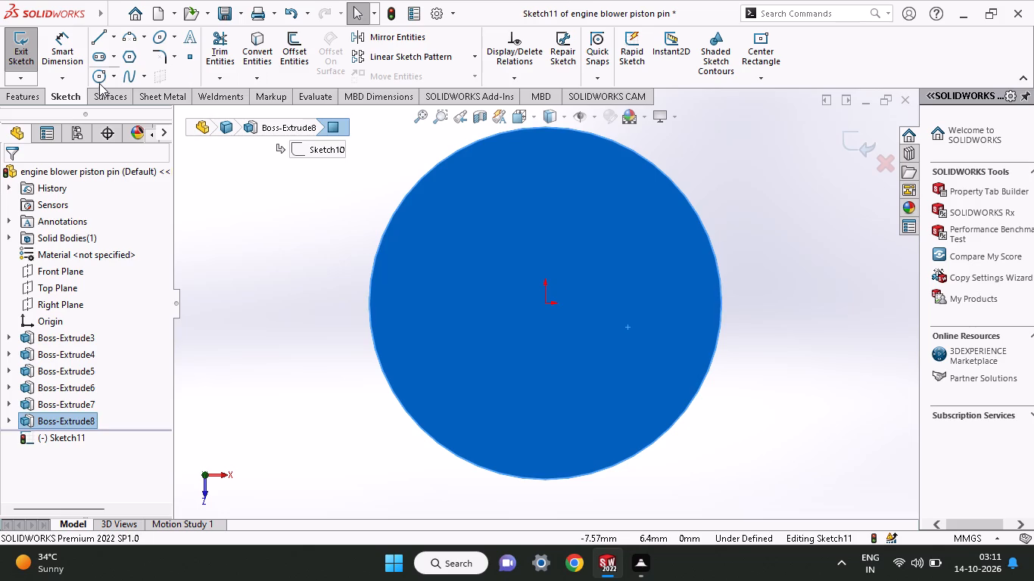
pyautogui.click(99, 83)
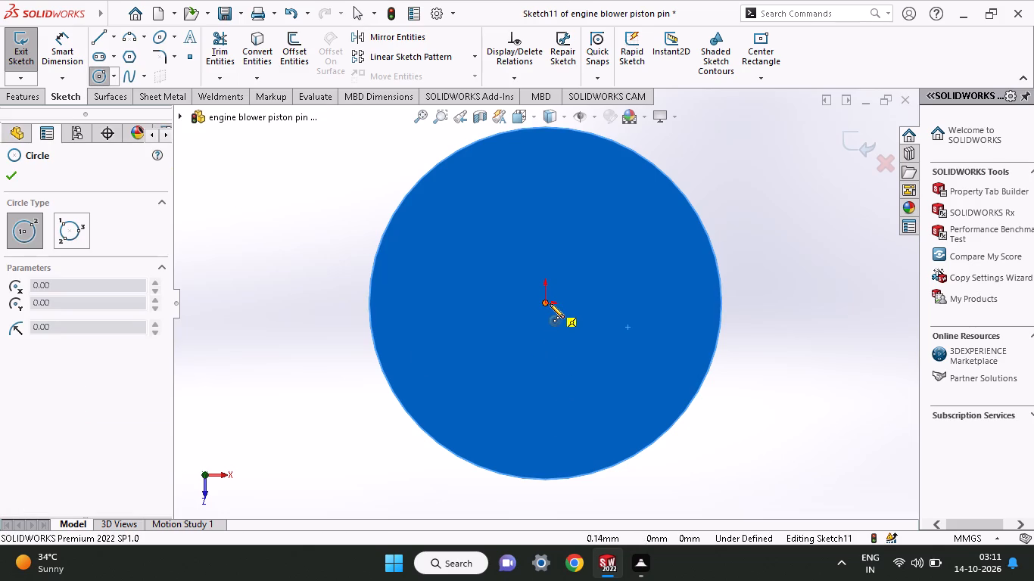
pyautogui.click(550, 303)
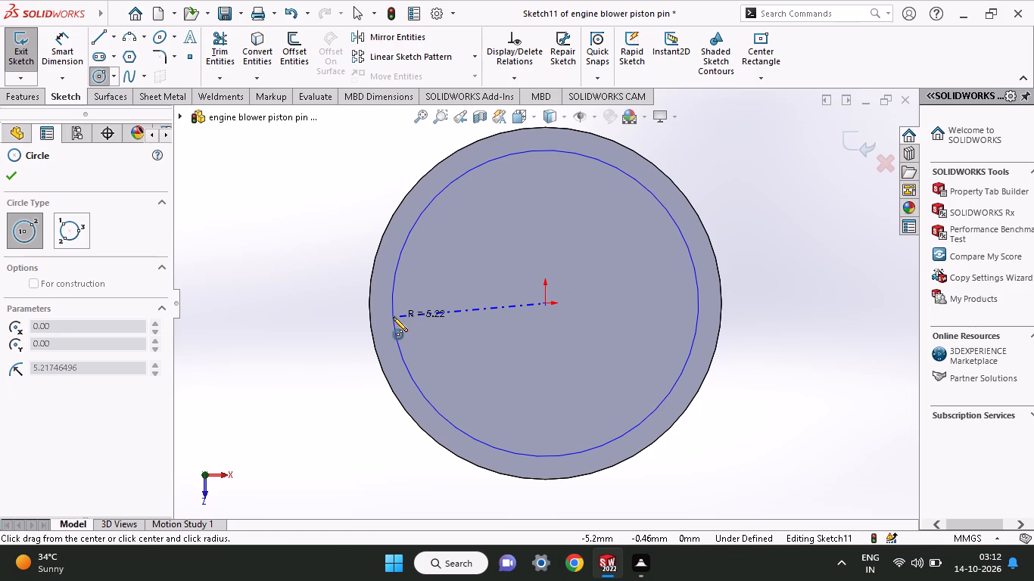
pyautogui.click(336, 310)
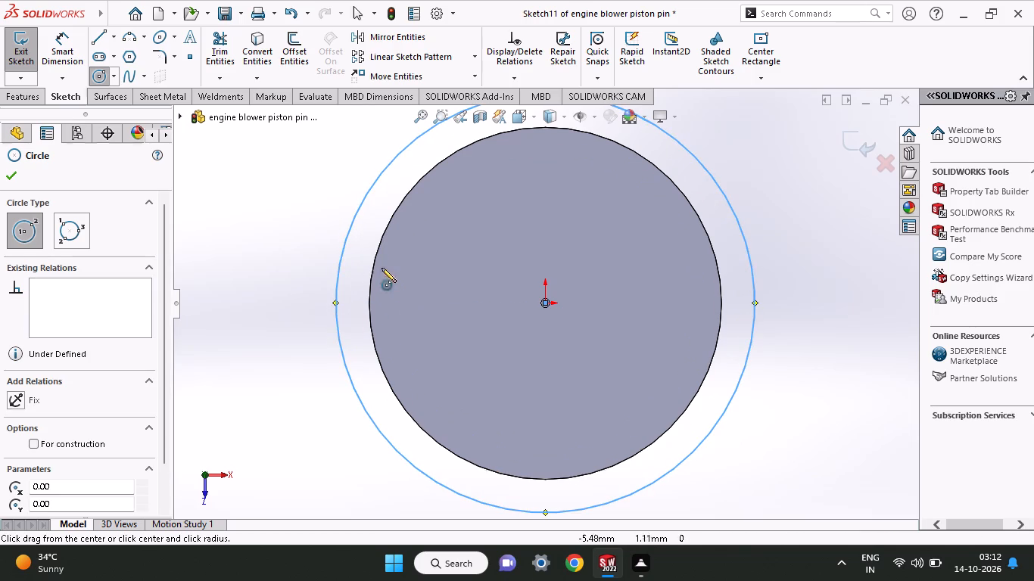
# Dimension the new circle's diameter as 12 mm.
pyautogui.click(73, 46)
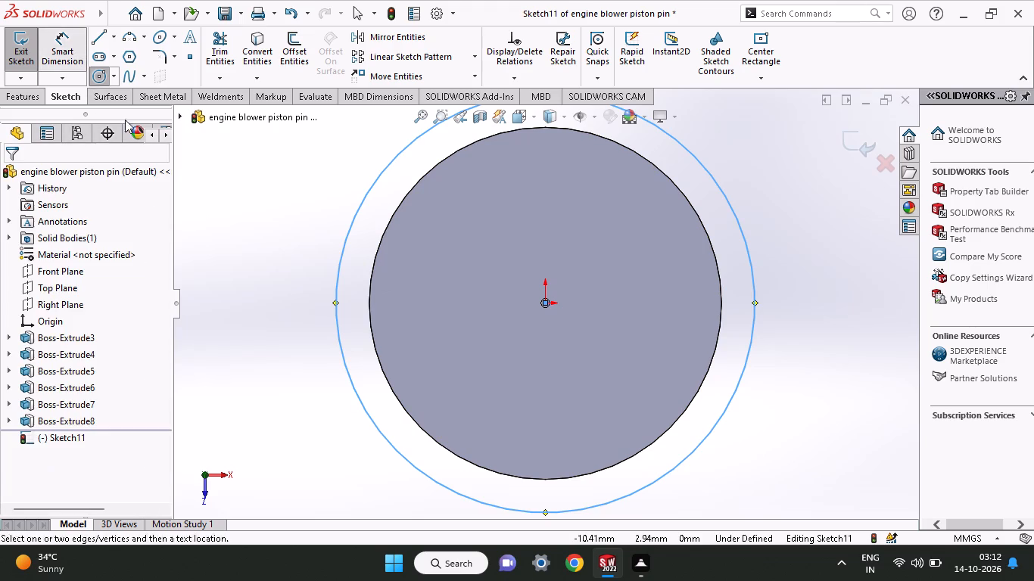
pyautogui.click(332, 268)
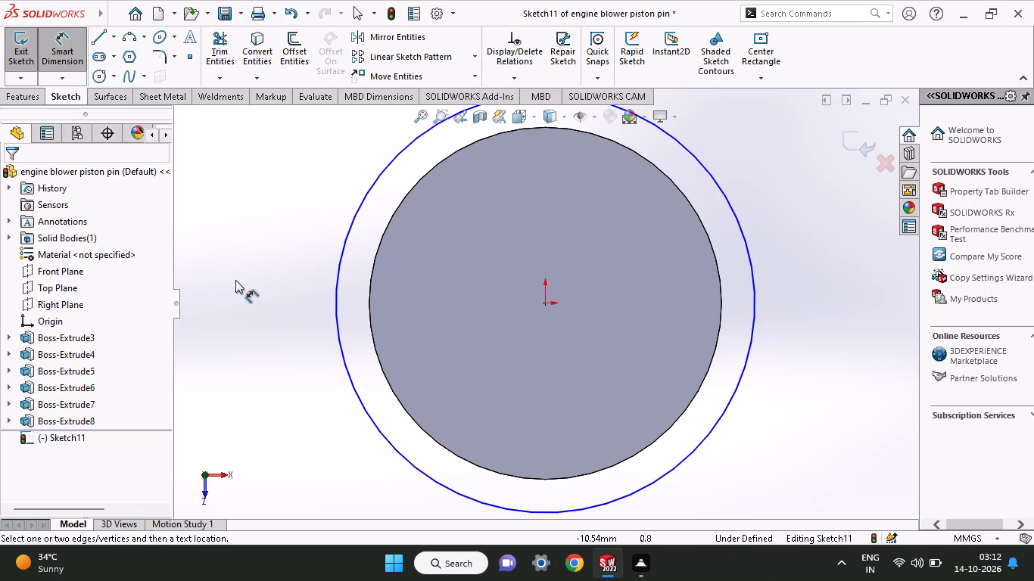
pyautogui.click(334, 315)
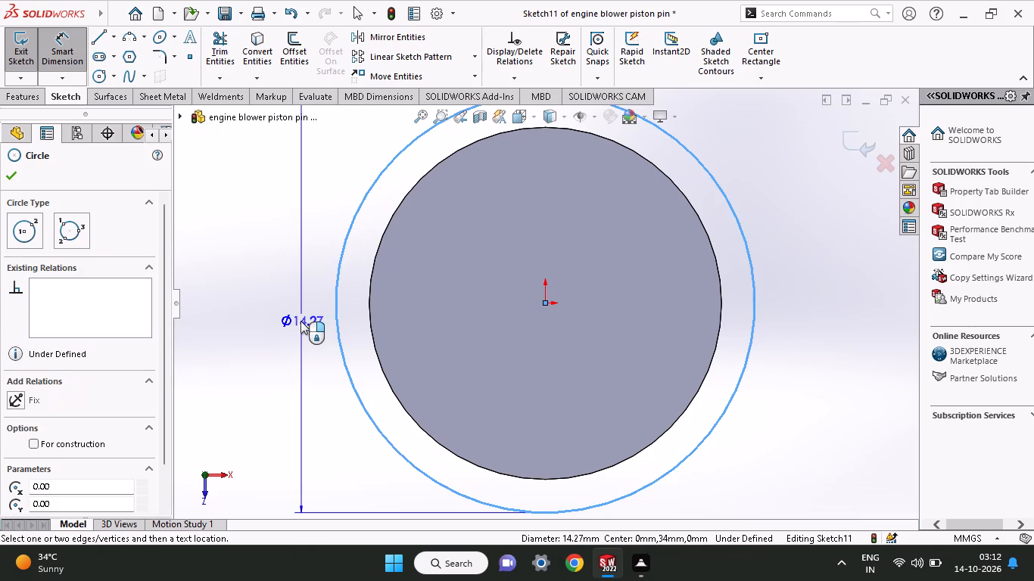
pyautogui.click(301, 321)
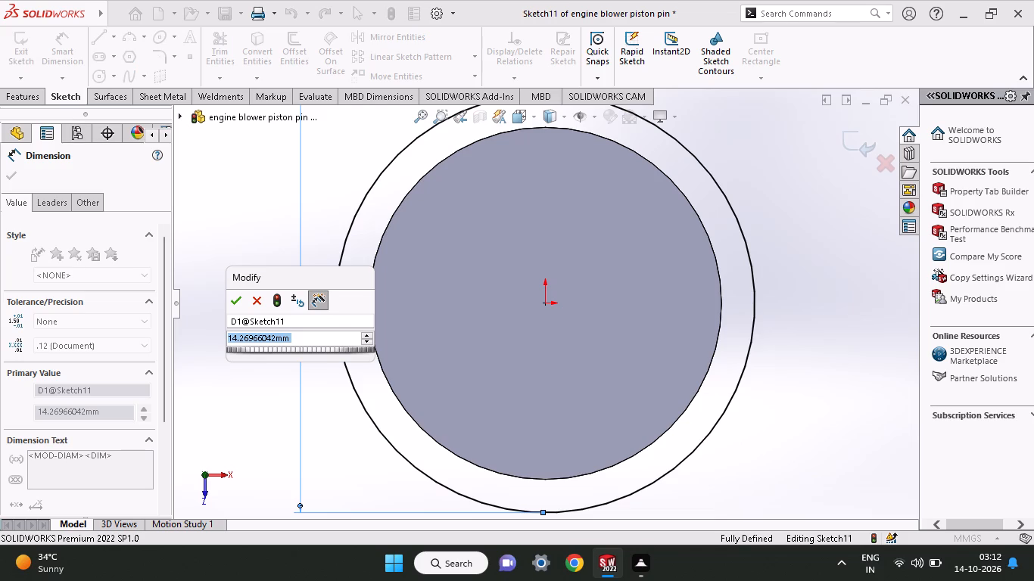
pyautogui.write('12')
pyautogui.press('Return')
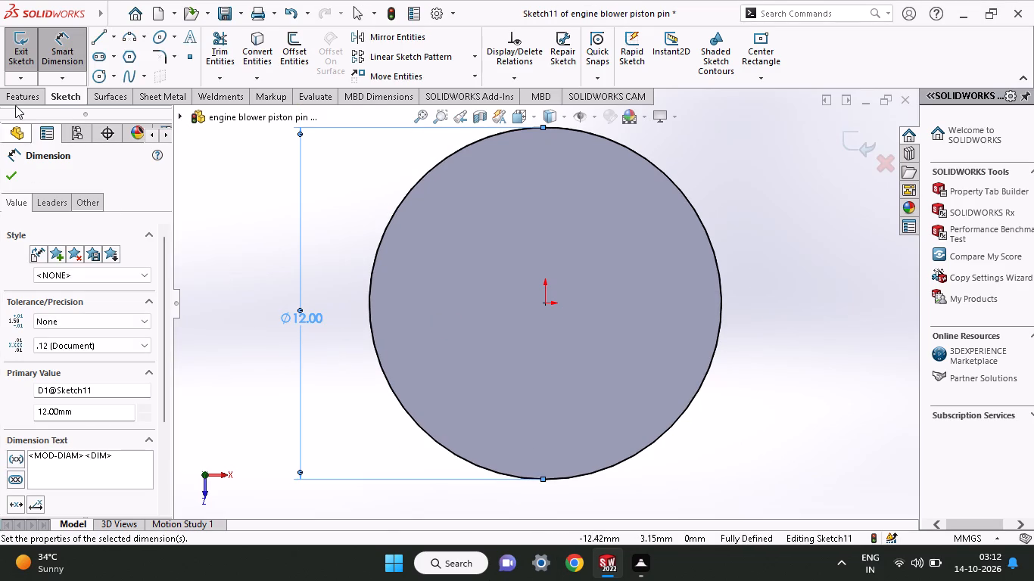
# Extrude the new 12 mm circle as a blind boss 5 mm deep, merged with the body.
pyautogui.click(15, 104)
pyautogui.click(31, 74)
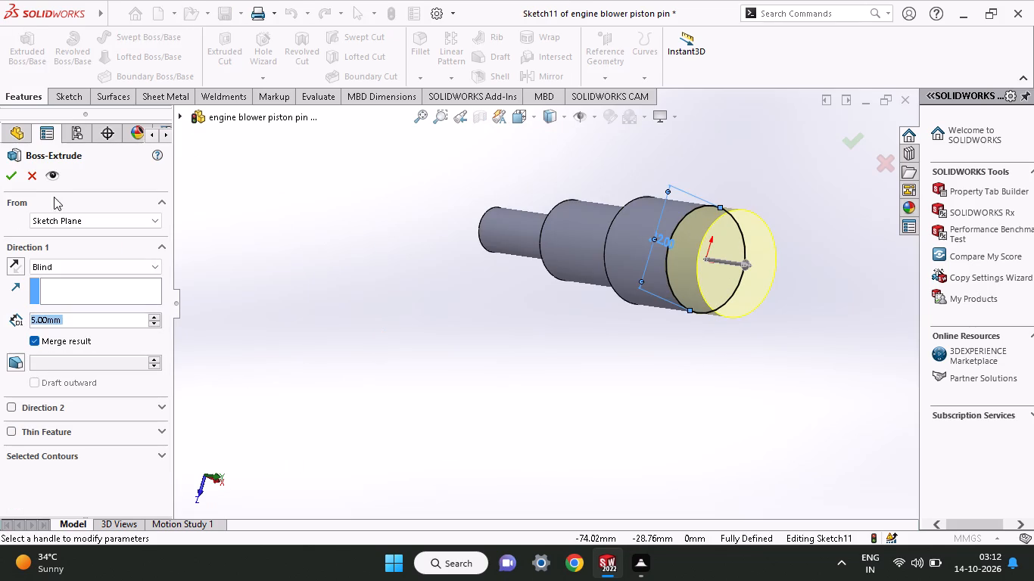
pyautogui.click(7, 169)
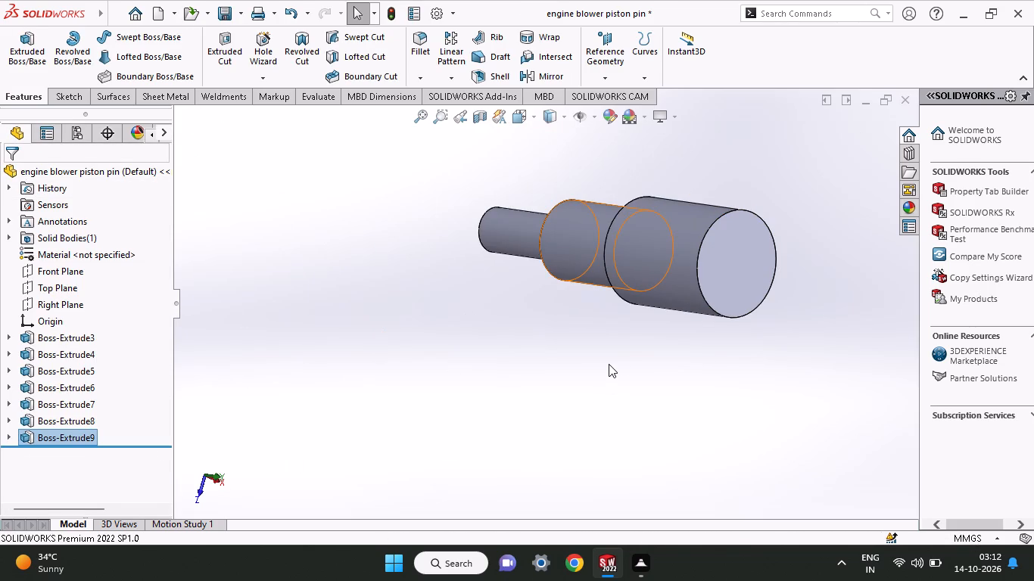
# Sketch a circle about 13.3 mm in diameter on the lengthened section's end face, centred on the origin.
pyautogui.click(705, 272)
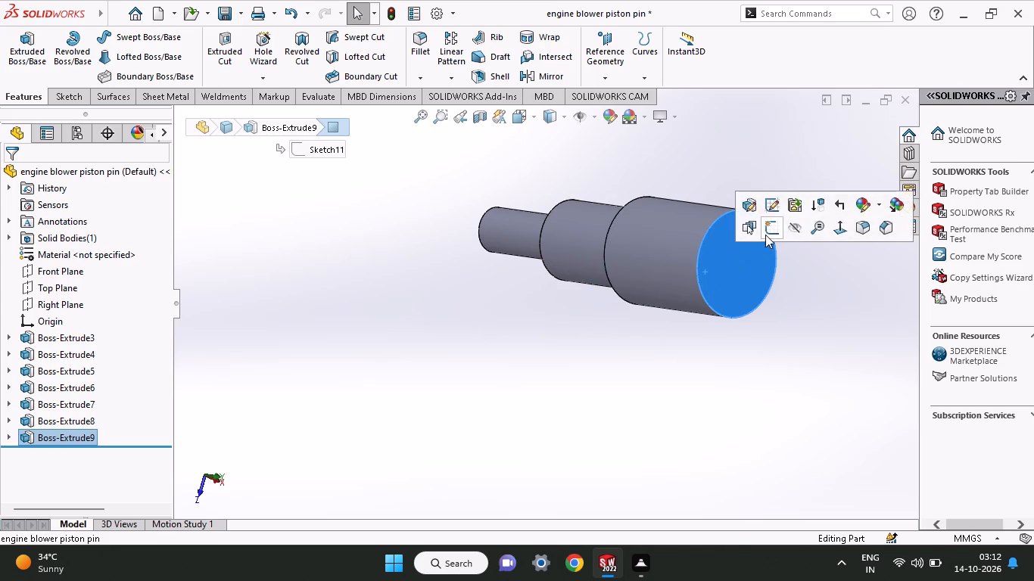
pyautogui.click(765, 235)
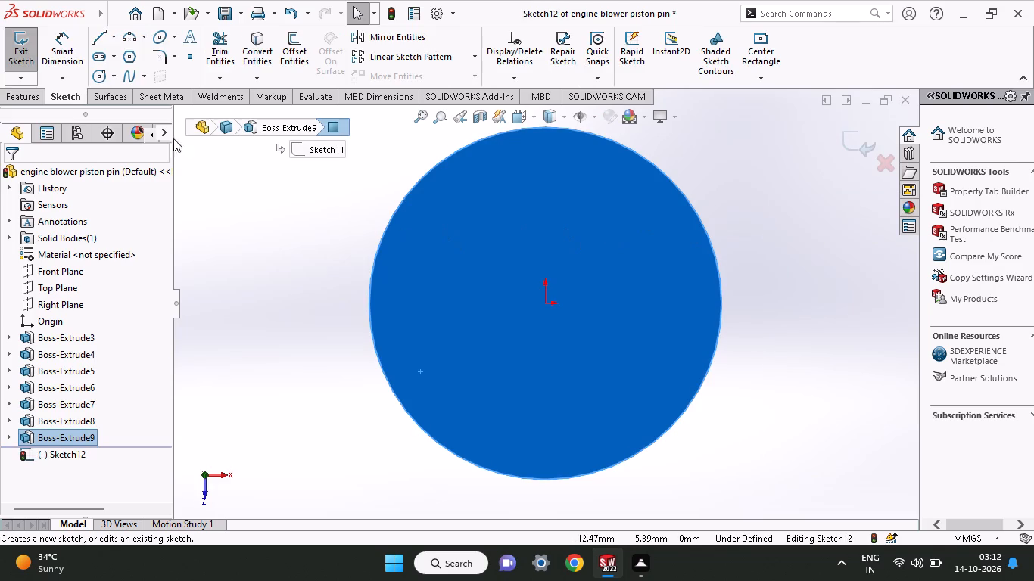
pyautogui.click(103, 79)
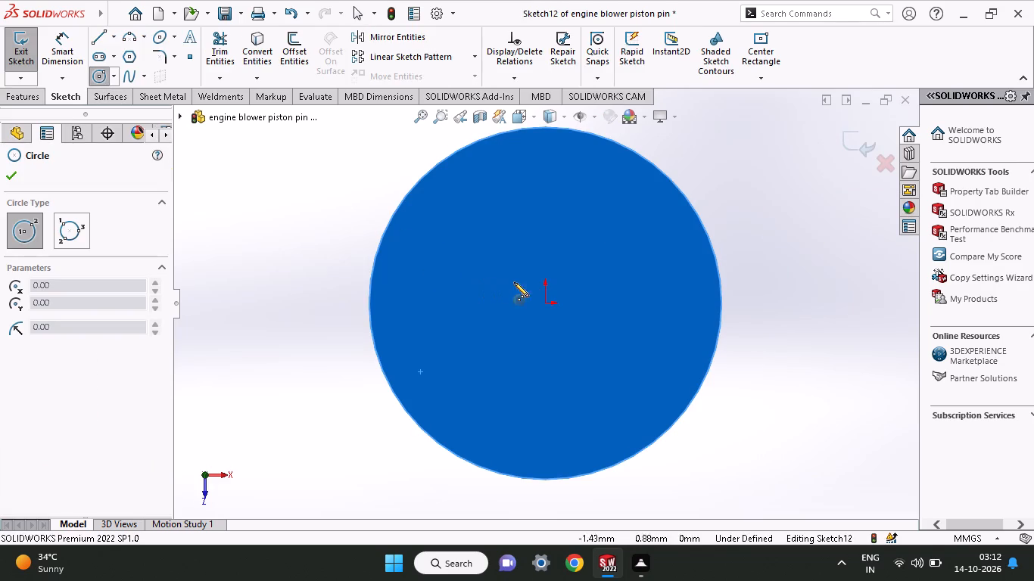
pyautogui.click(547, 302)
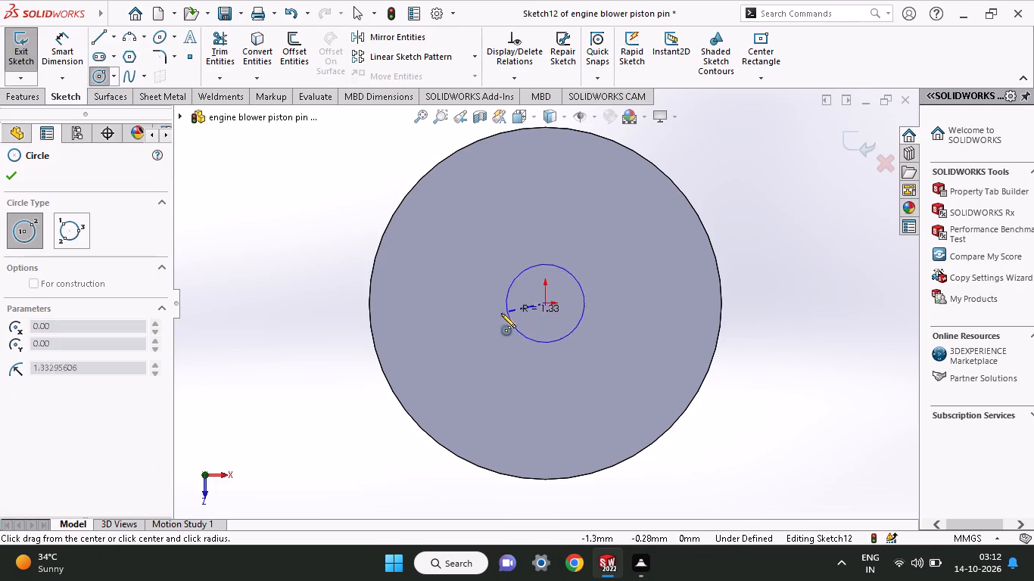
pyautogui.click(353, 335)
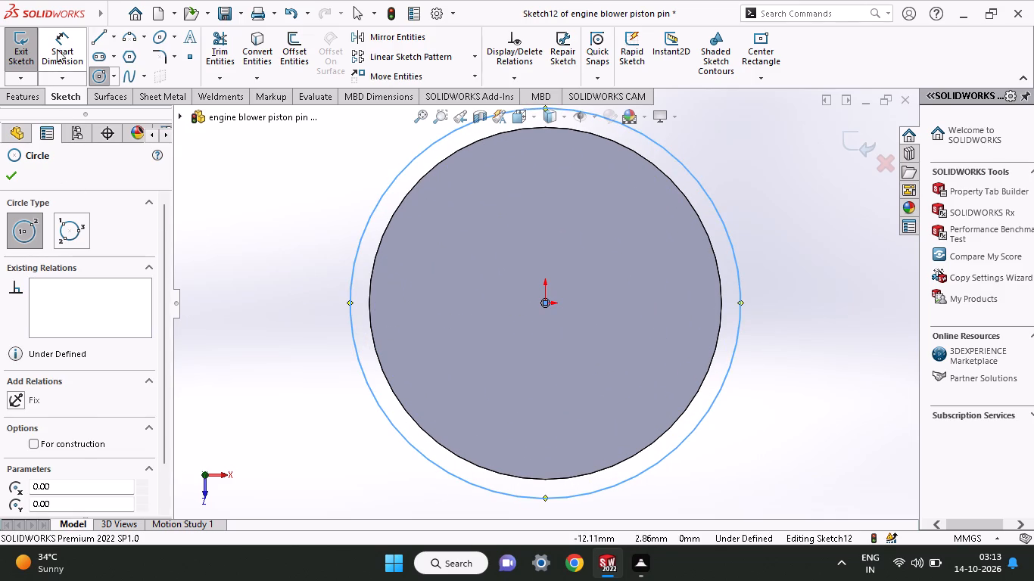
# Dimension the circle on the lengthened section's end face to a diameter of 12 mm.
pyautogui.click(58, 51)
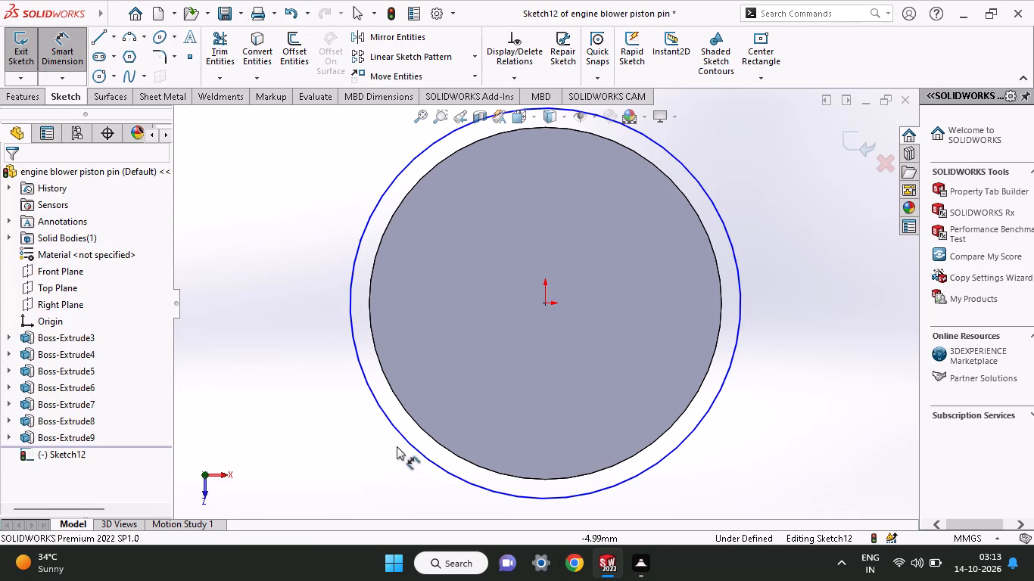
pyautogui.click(379, 405)
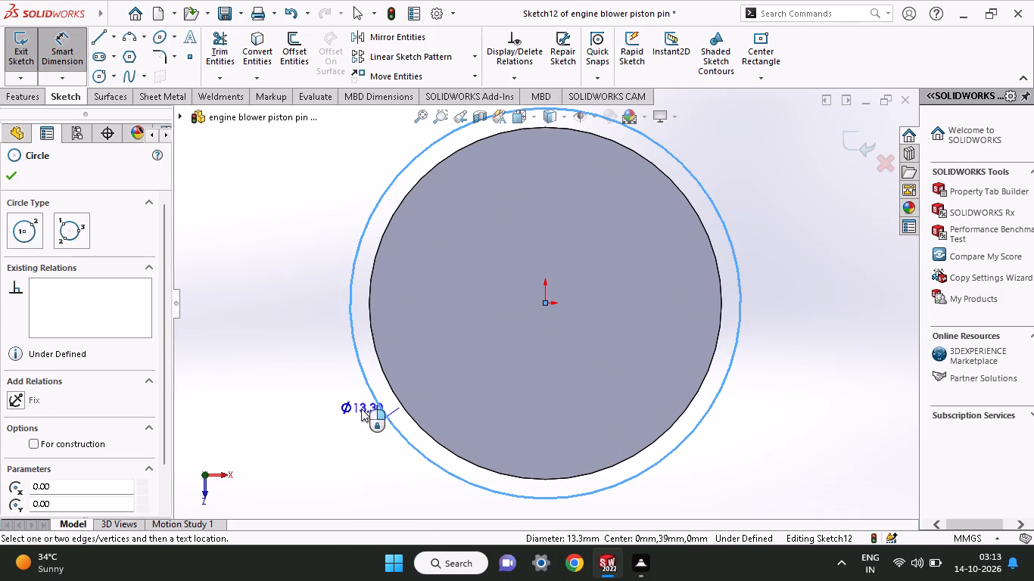
pyautogui.click(323, 430)
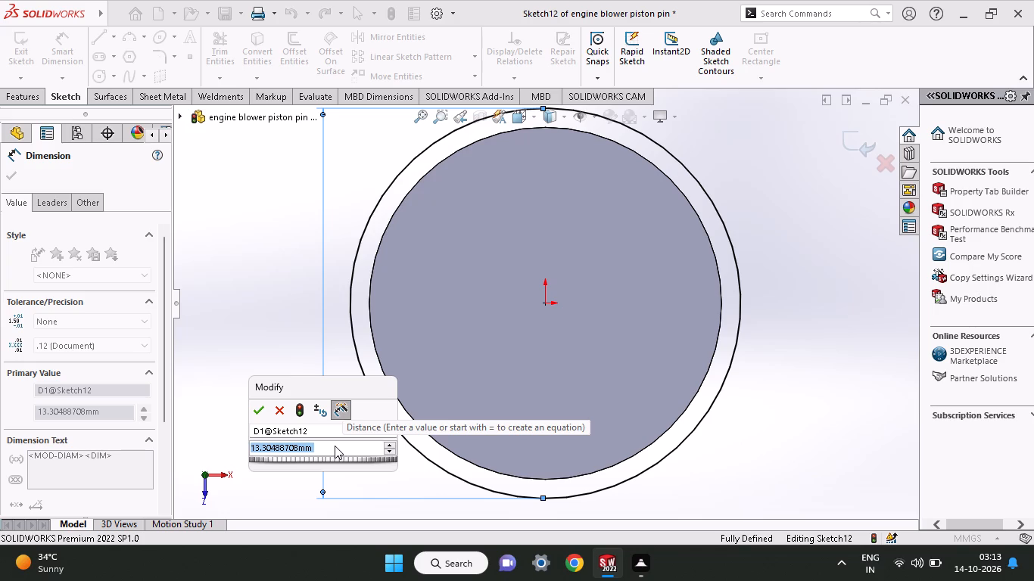
pyautogui.write('12')
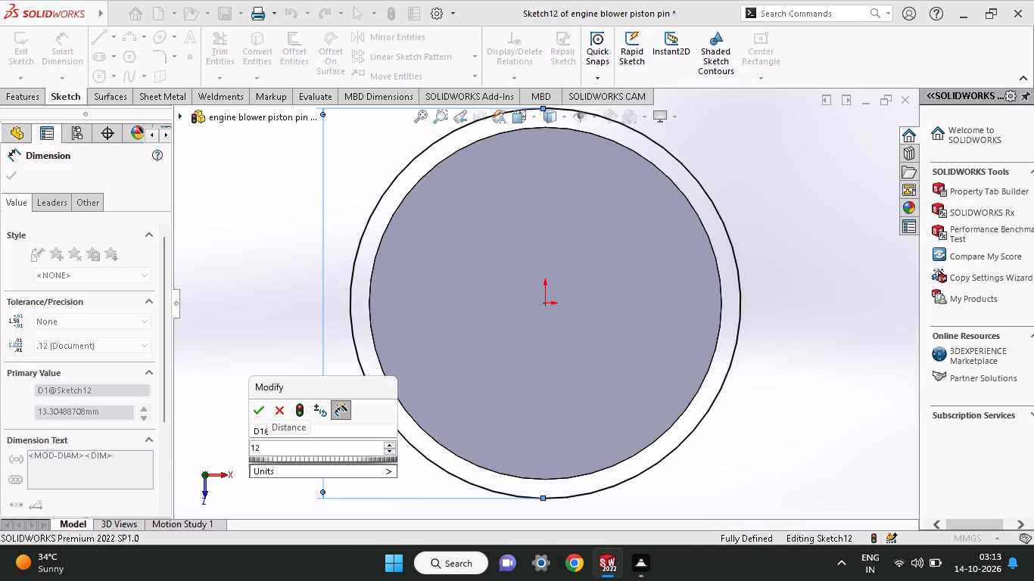
pyautogui.press('Return')
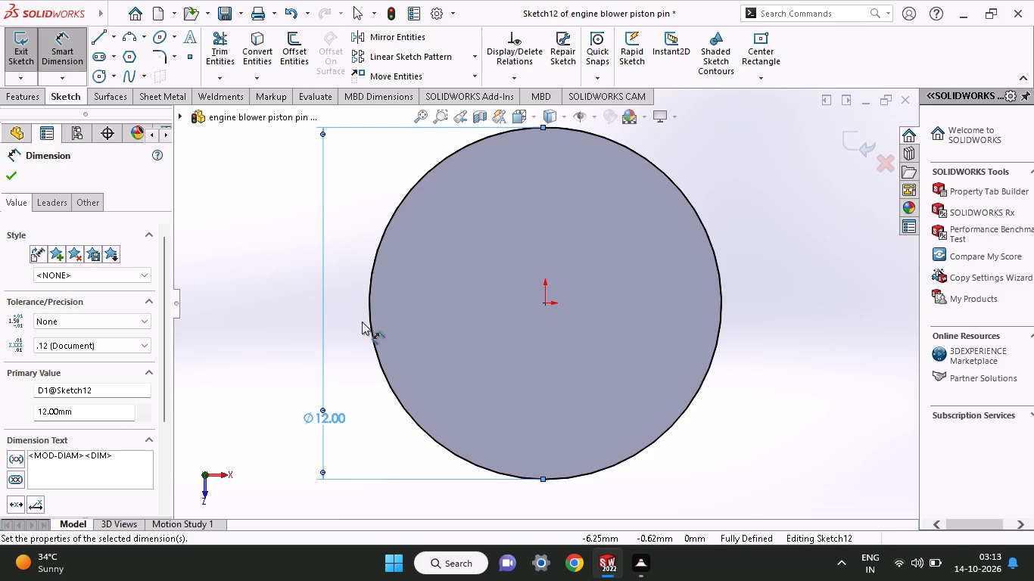
# Extrude this 12 mm circle as another blind boss 5 mm deep, merged with the body.
pyautogui.click(39, 101)
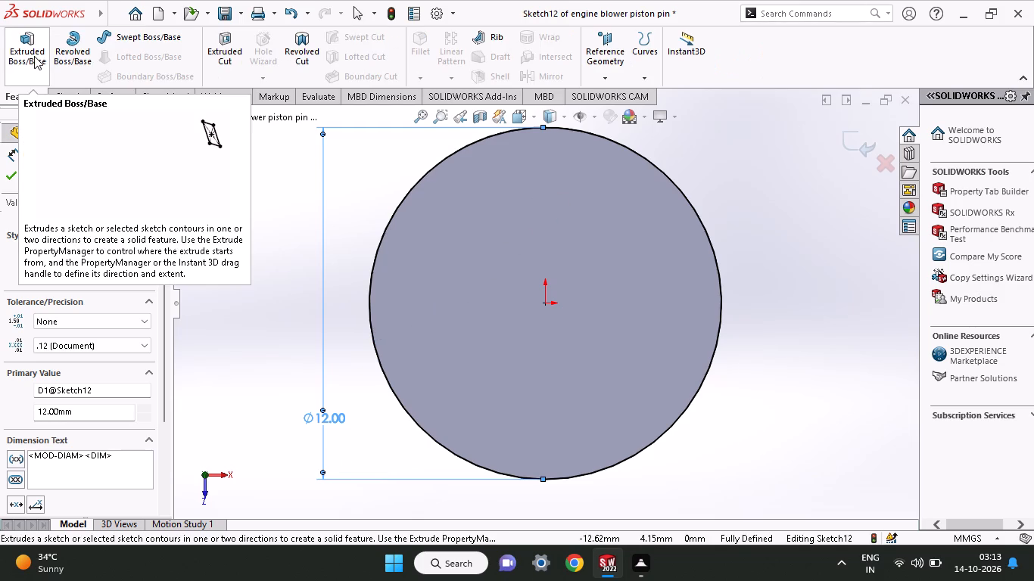
pyautogui.click(33, 56)
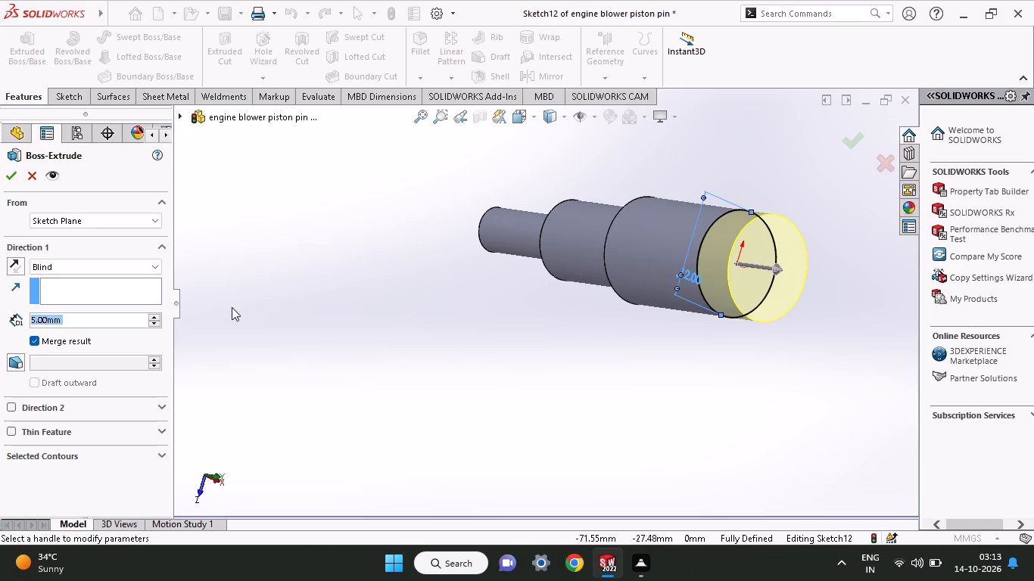
pyautogui.click(16, 179)
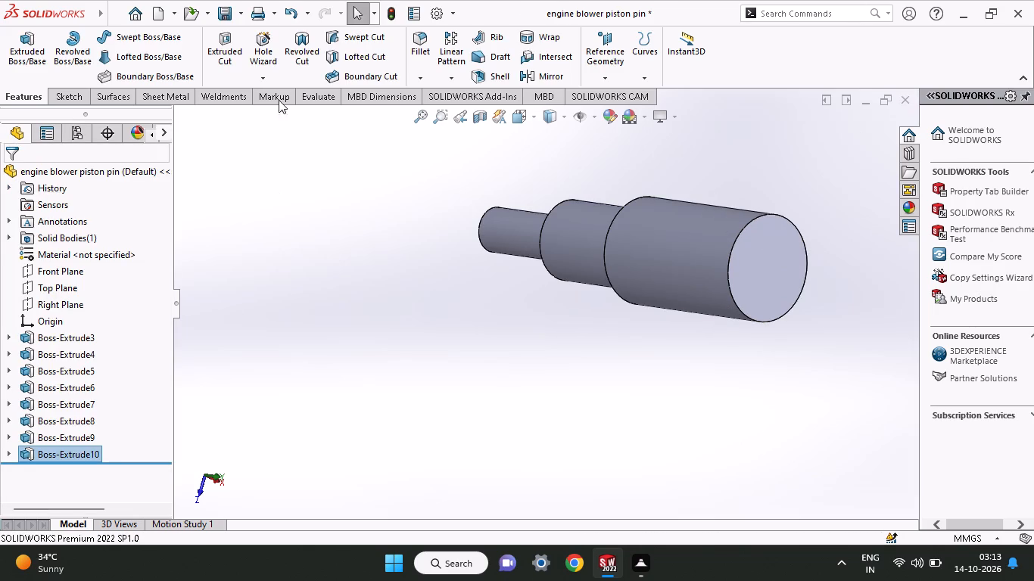
# Sketch a circle centred on the origin on the latest boss's end face, slightly larger than the face.
pyautogui.click(775, 238)
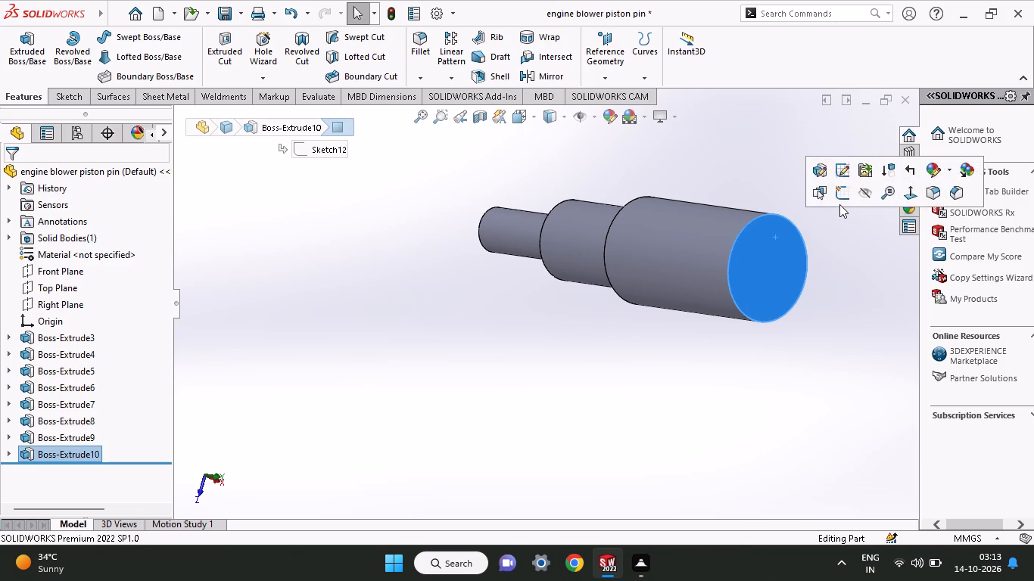
pyautogui.click(840, 197)
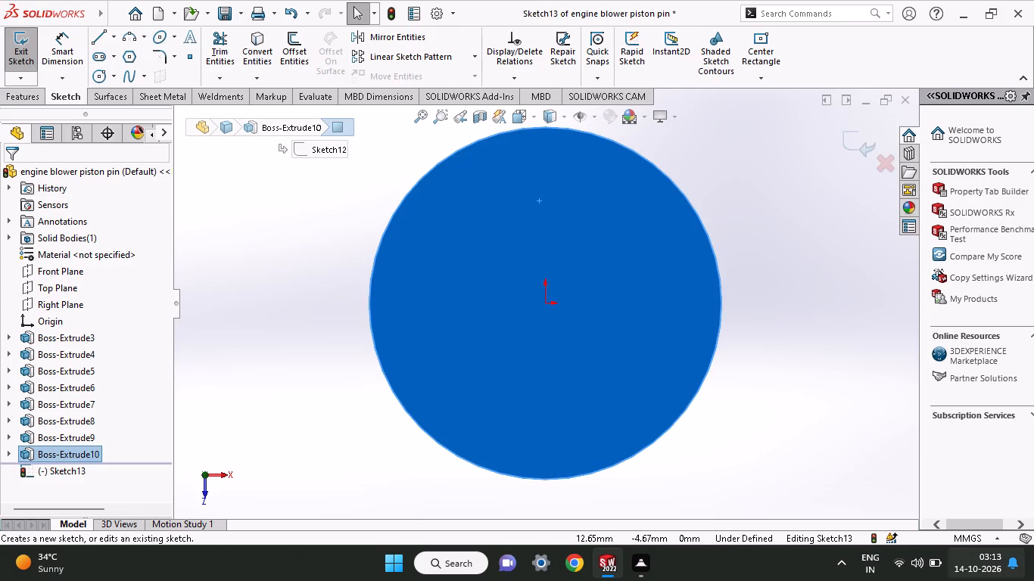
pyautogui.click(98, 83)
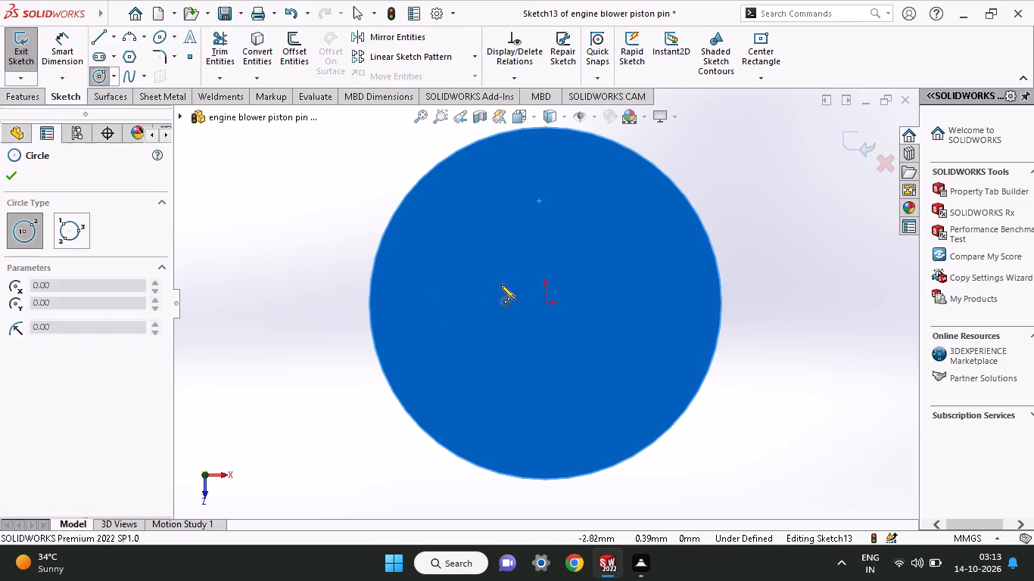
pyautogui.click(547, 307)
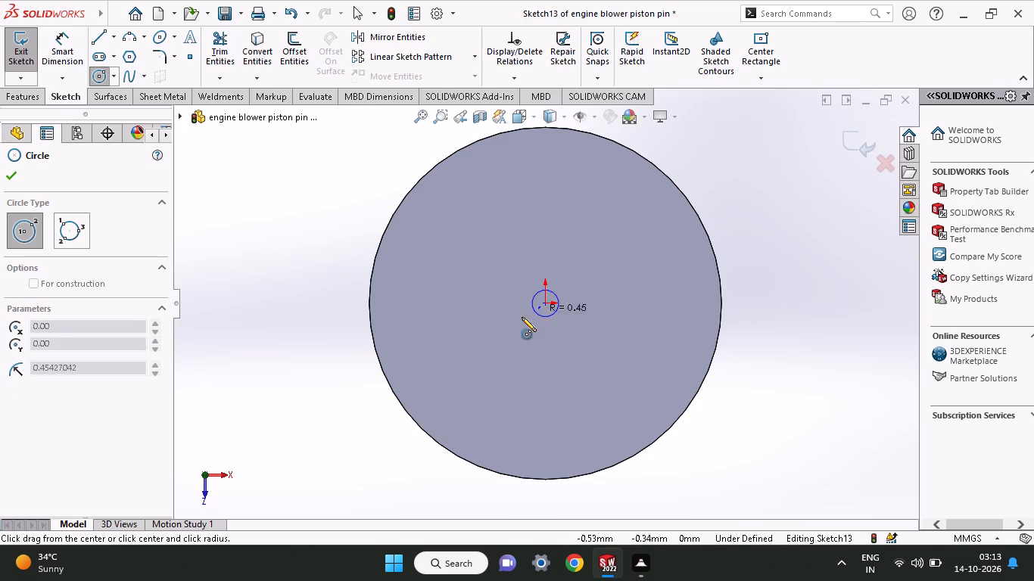
pyautogui.click(354, 383)
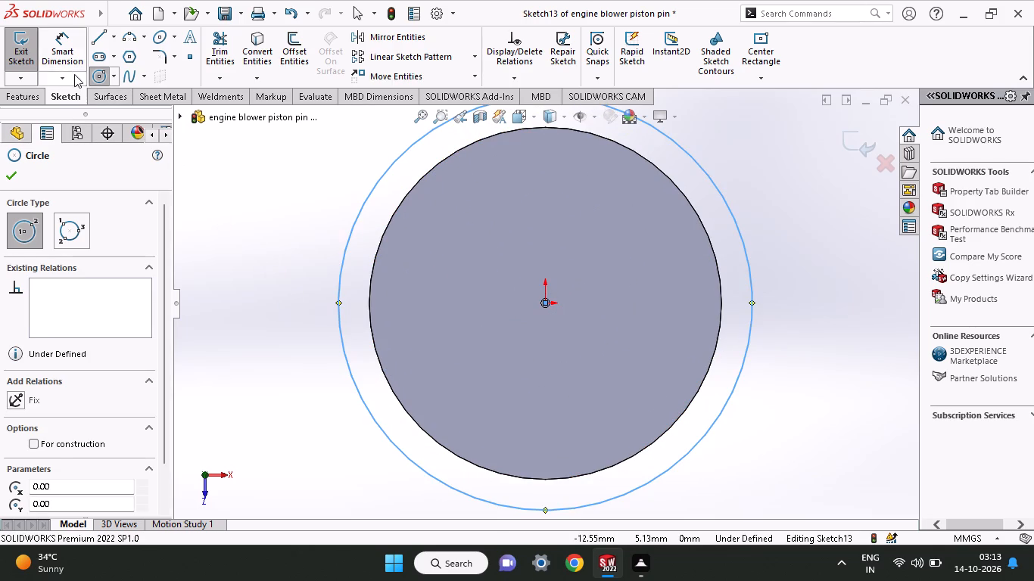
# Dimension the circle on the latest boss's end face to a diameter of 12 mm.
pyautogui.click(65, 54)
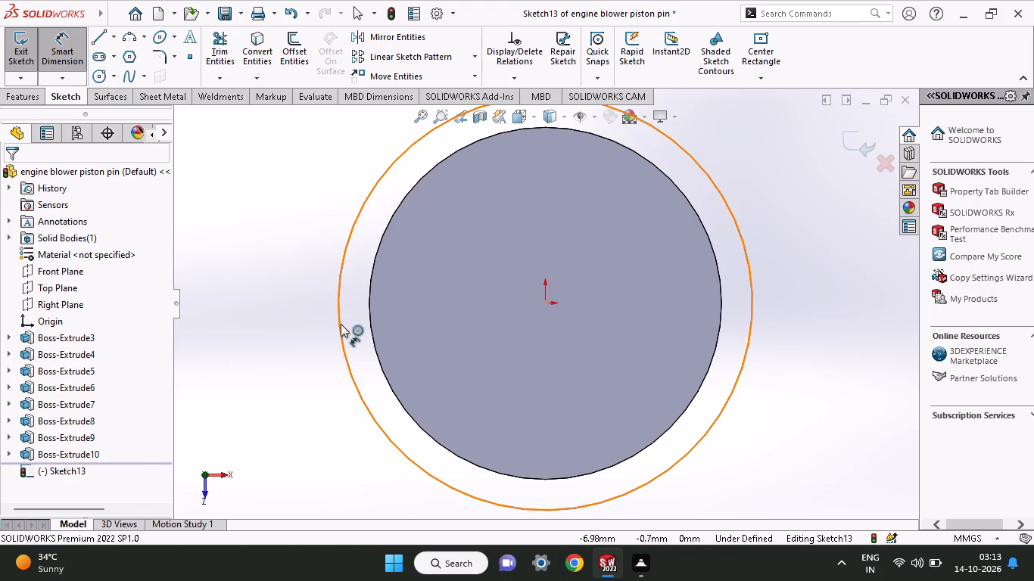
pyautogui.click(341, 324)
pyautogui.click(307, 299)
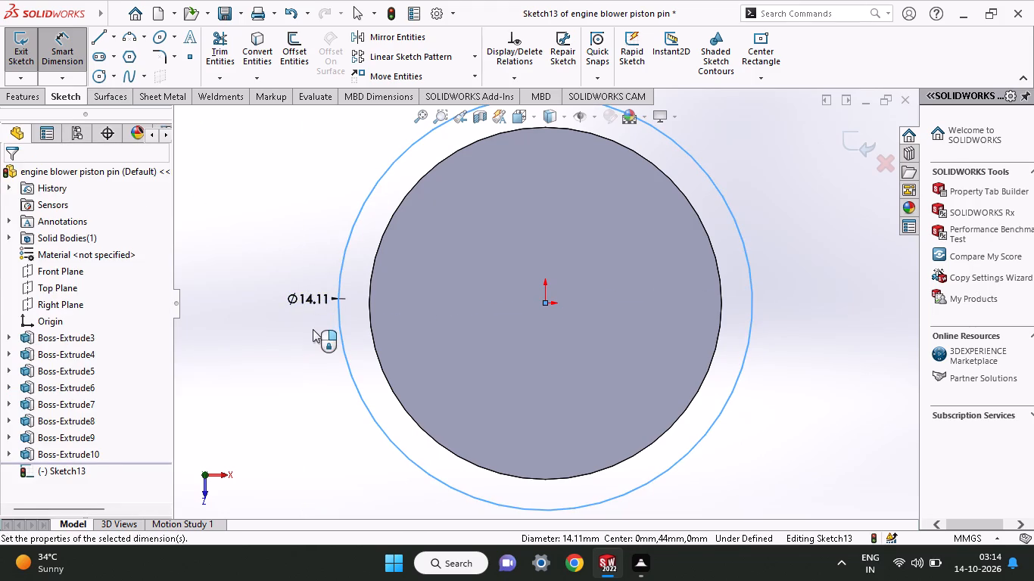
pyautogui.write('12')
pyautogui.press('Return')
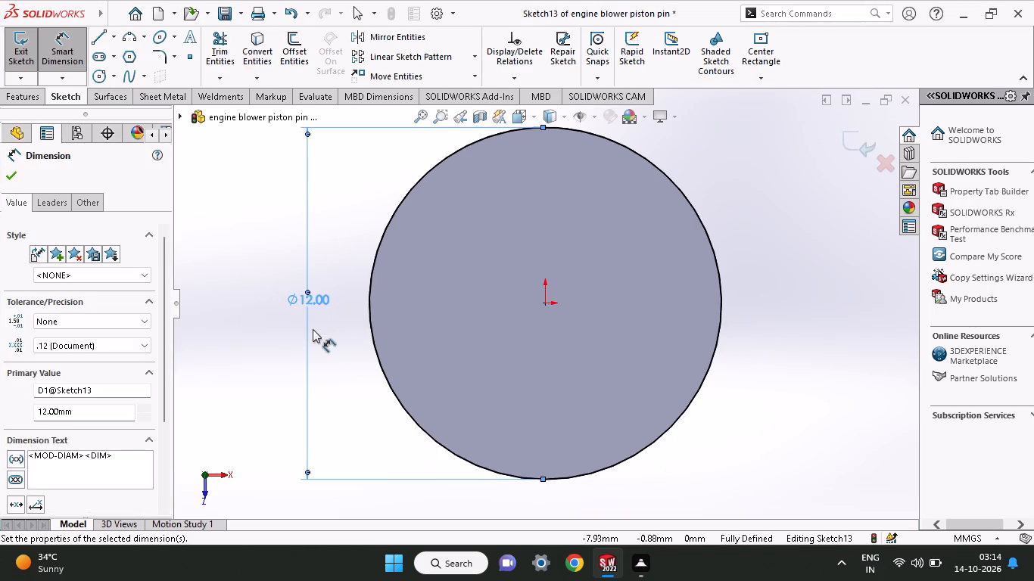
# Extrude the new 12 mm circle as a blind boss 5 mm deep, merged with the body.
pyautogui.click(19, 107)
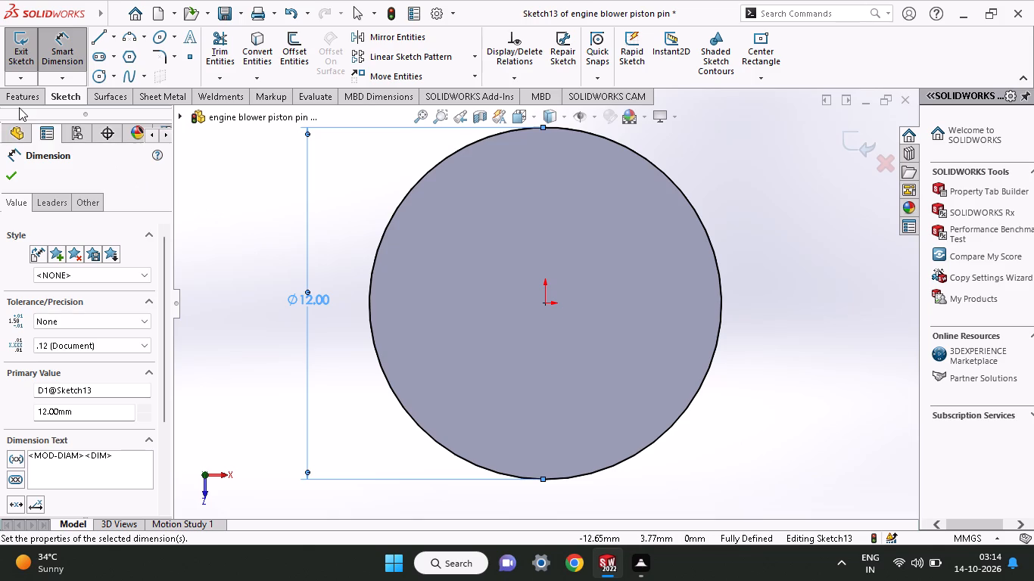
pyautogui.click(21, 96)
pyautogui.click(38, 65)
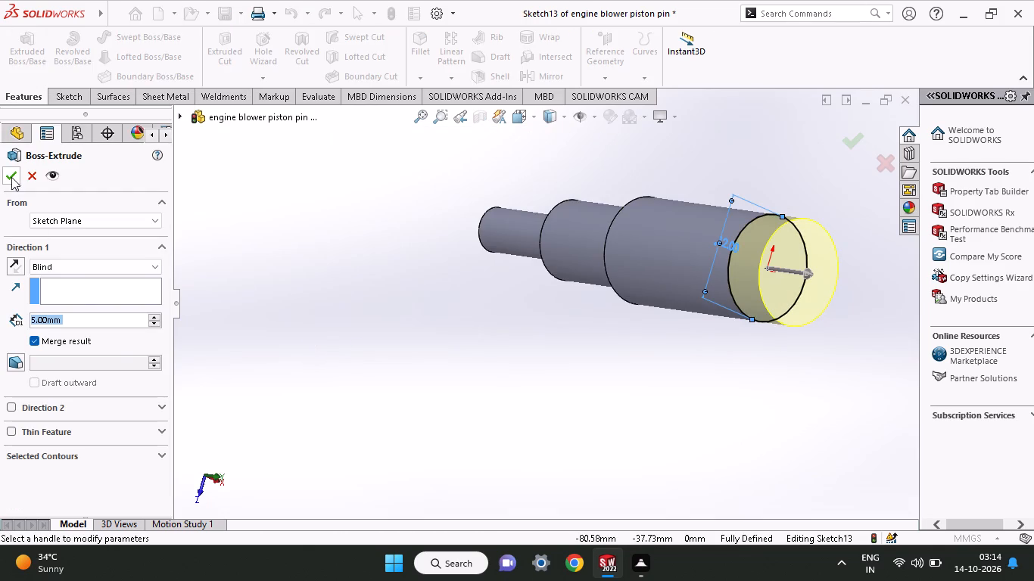
pyautogui.click(10, 176)
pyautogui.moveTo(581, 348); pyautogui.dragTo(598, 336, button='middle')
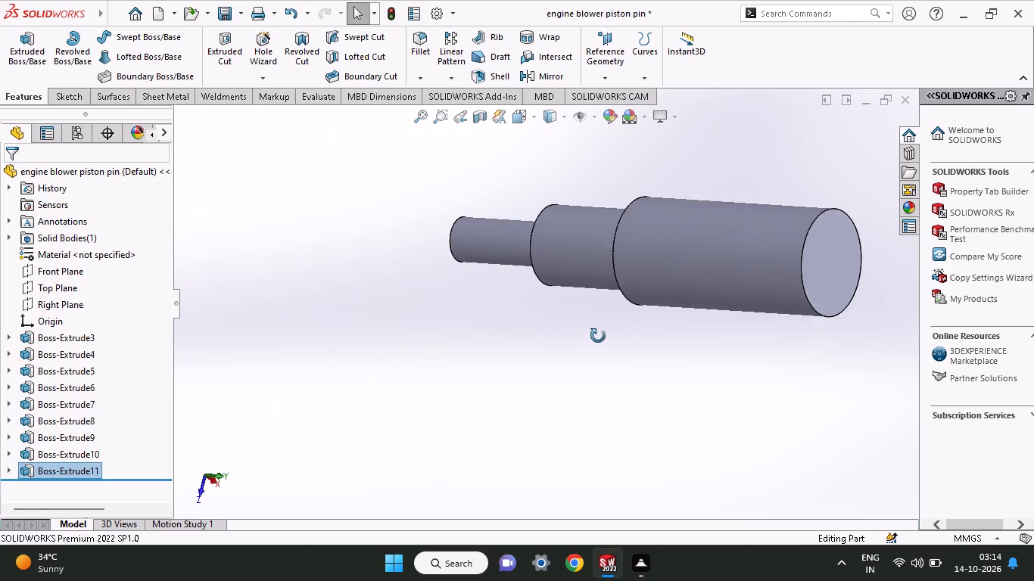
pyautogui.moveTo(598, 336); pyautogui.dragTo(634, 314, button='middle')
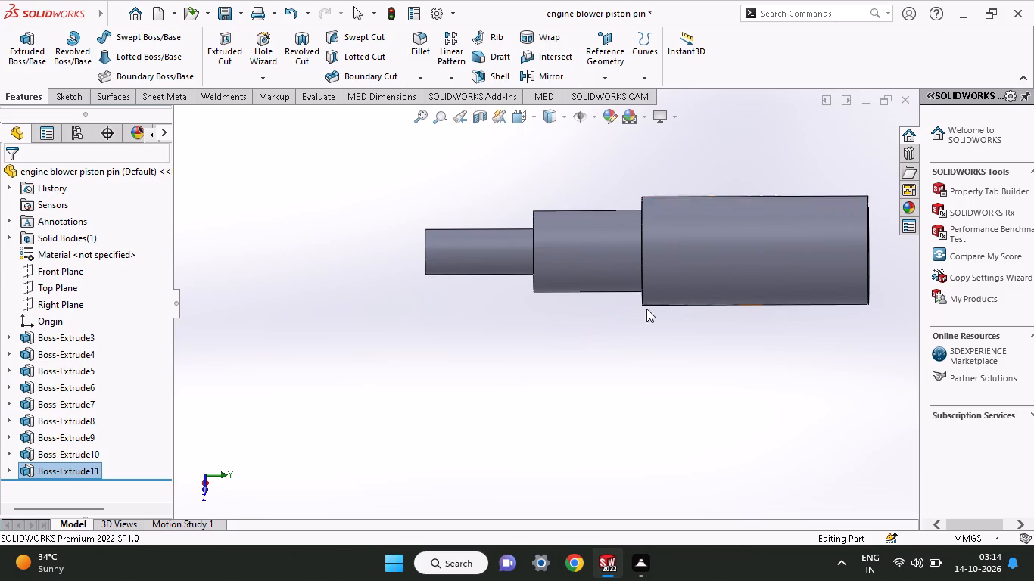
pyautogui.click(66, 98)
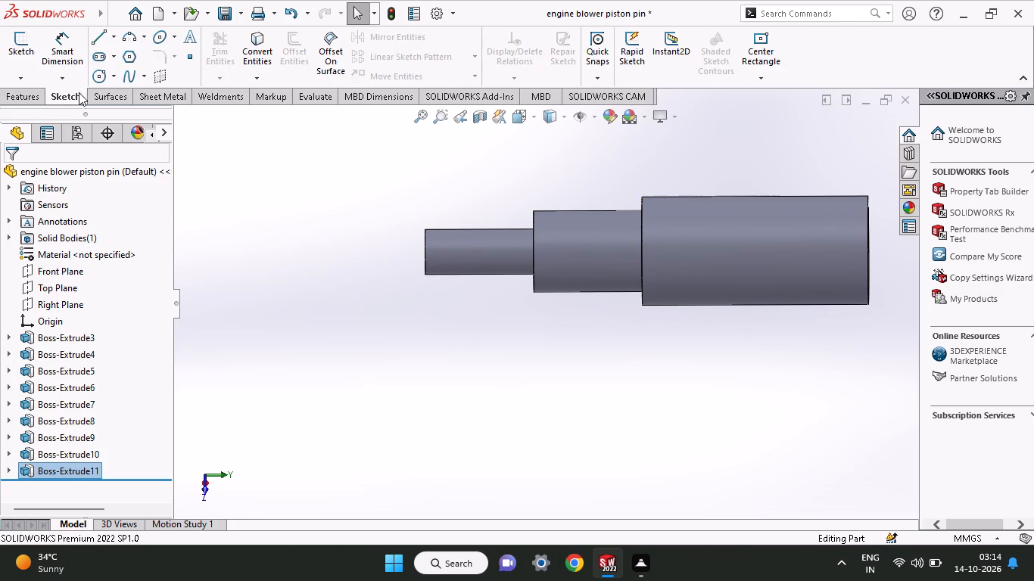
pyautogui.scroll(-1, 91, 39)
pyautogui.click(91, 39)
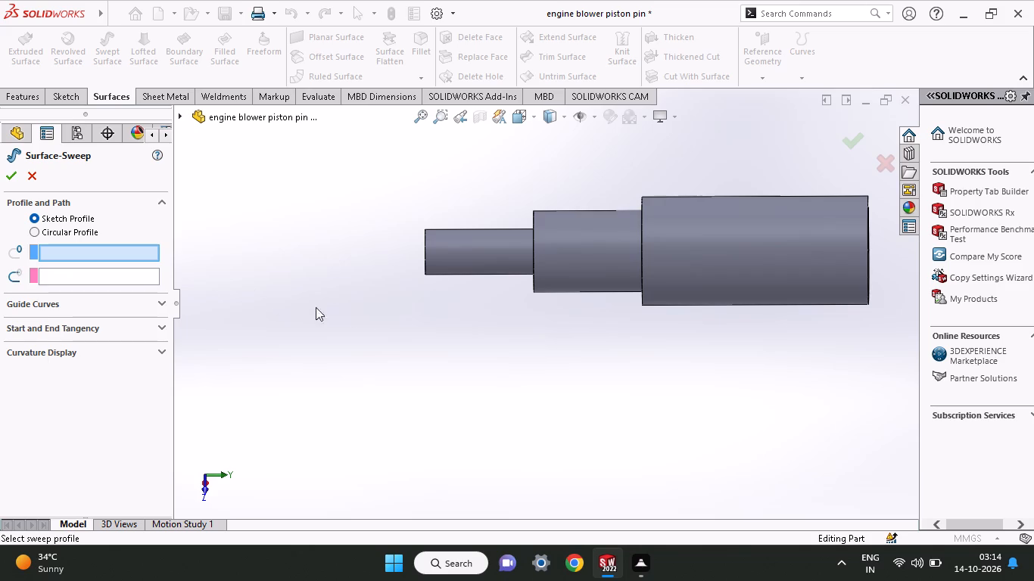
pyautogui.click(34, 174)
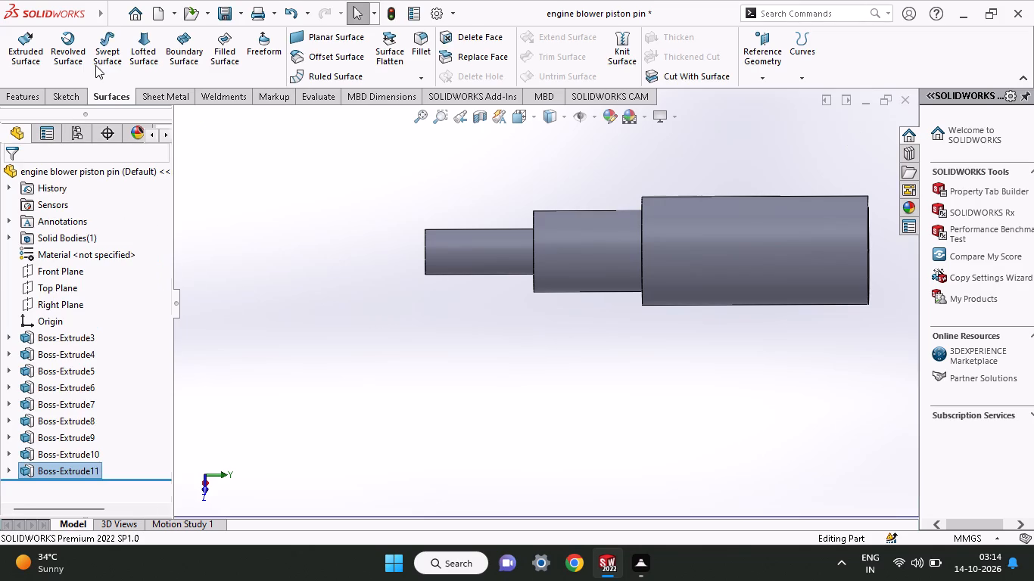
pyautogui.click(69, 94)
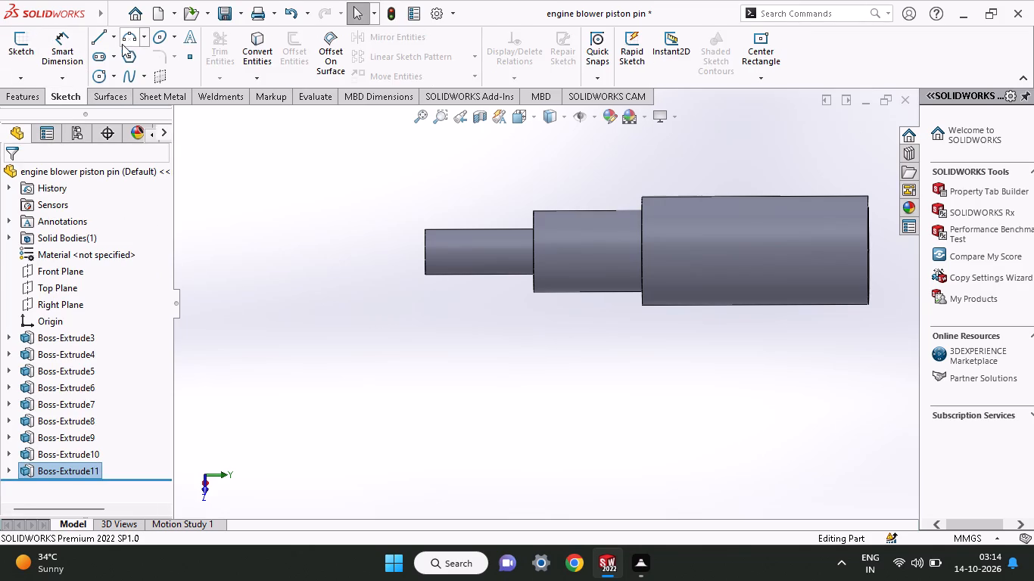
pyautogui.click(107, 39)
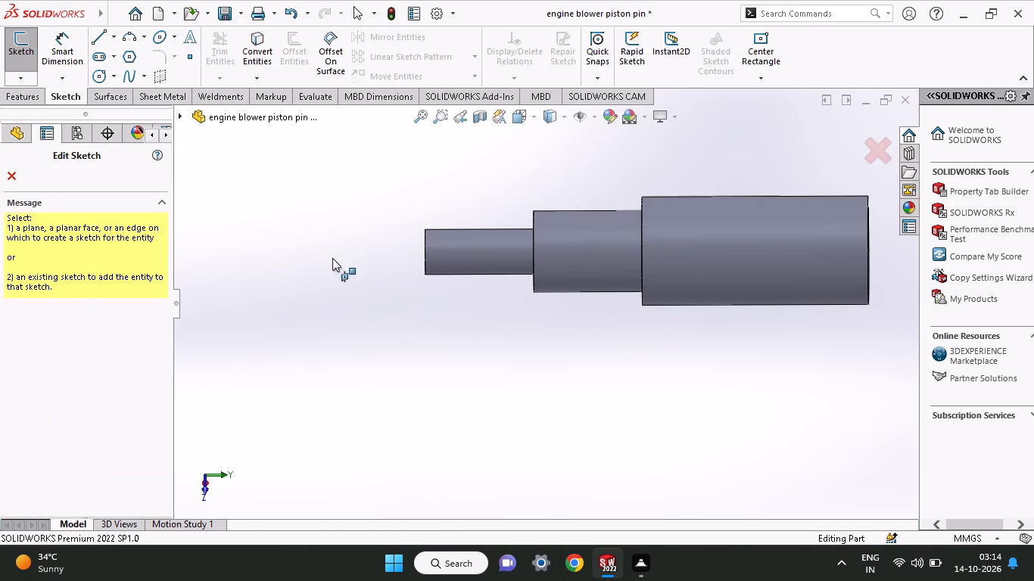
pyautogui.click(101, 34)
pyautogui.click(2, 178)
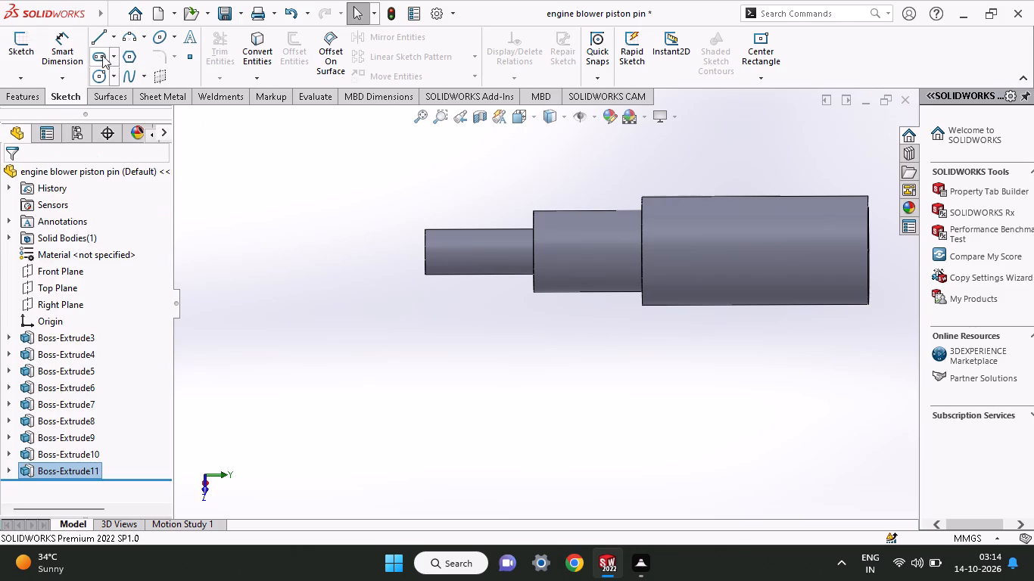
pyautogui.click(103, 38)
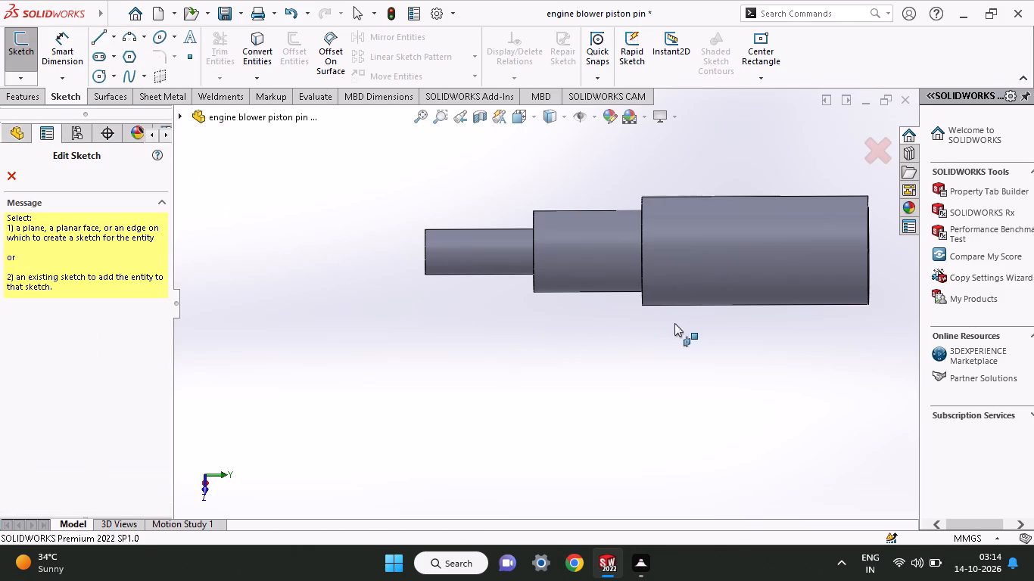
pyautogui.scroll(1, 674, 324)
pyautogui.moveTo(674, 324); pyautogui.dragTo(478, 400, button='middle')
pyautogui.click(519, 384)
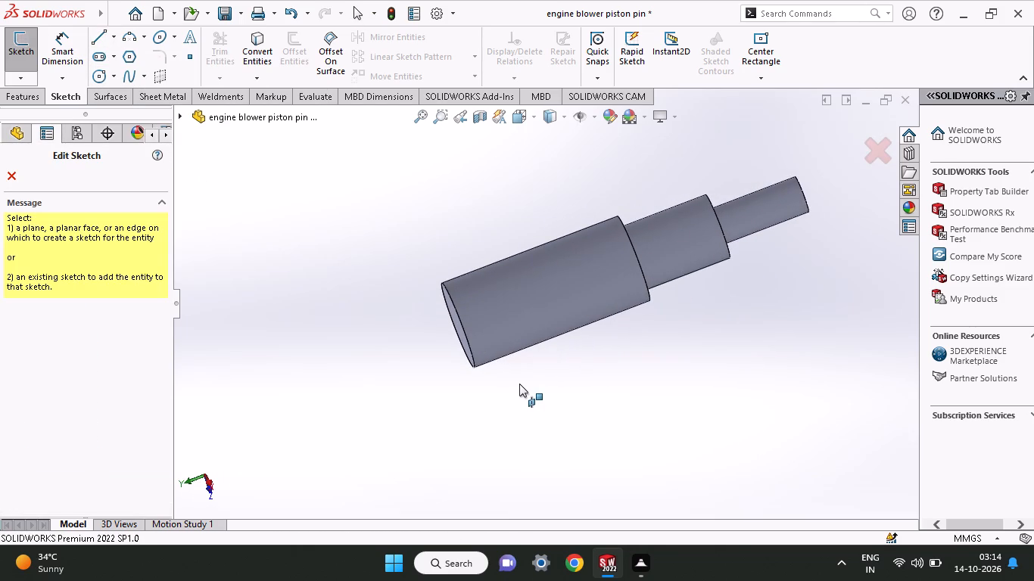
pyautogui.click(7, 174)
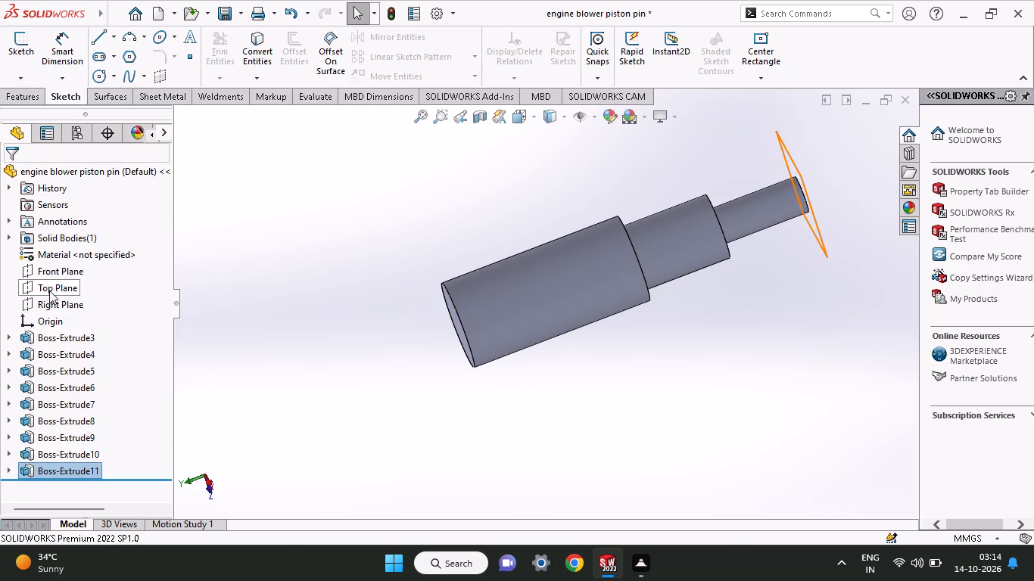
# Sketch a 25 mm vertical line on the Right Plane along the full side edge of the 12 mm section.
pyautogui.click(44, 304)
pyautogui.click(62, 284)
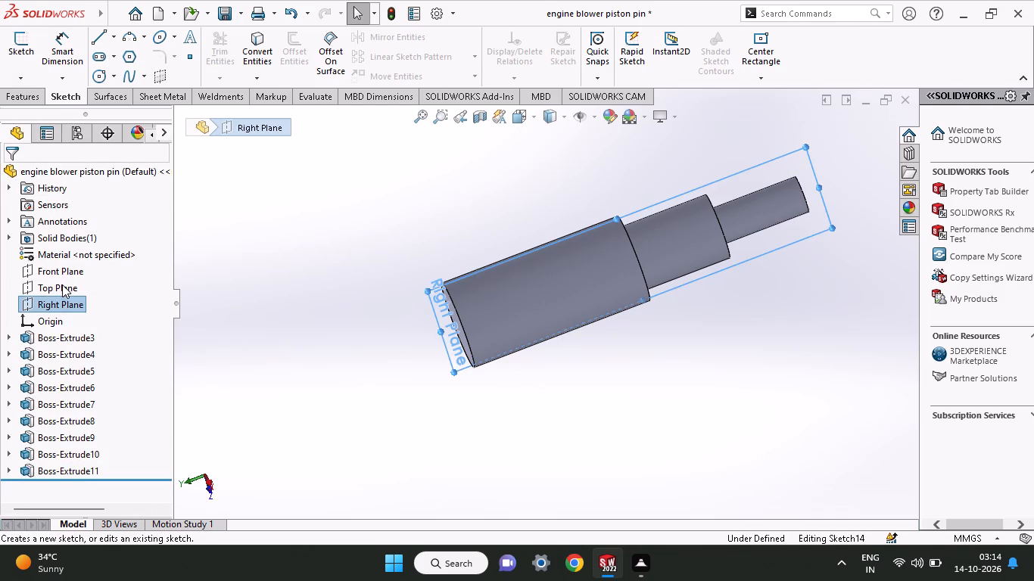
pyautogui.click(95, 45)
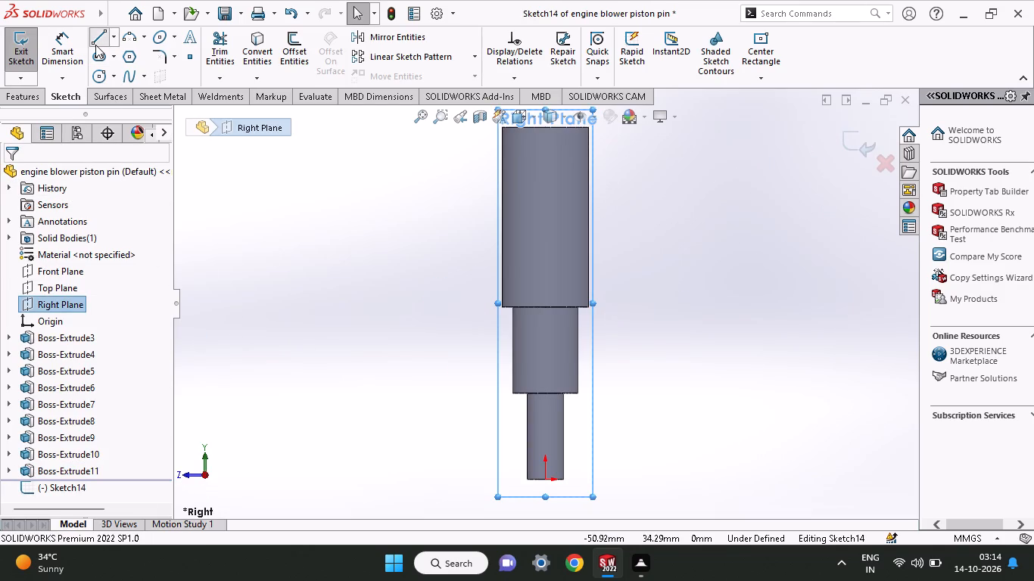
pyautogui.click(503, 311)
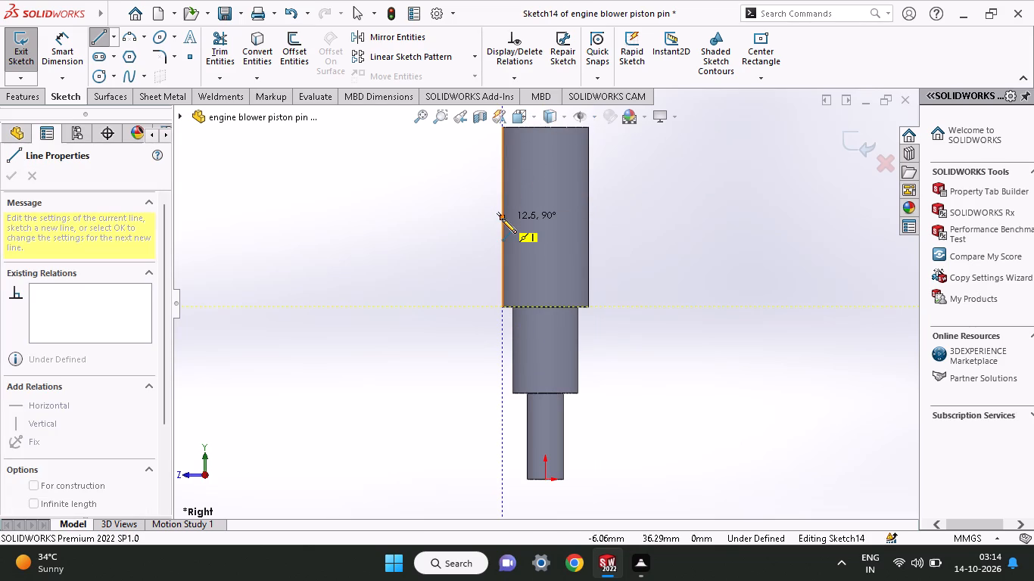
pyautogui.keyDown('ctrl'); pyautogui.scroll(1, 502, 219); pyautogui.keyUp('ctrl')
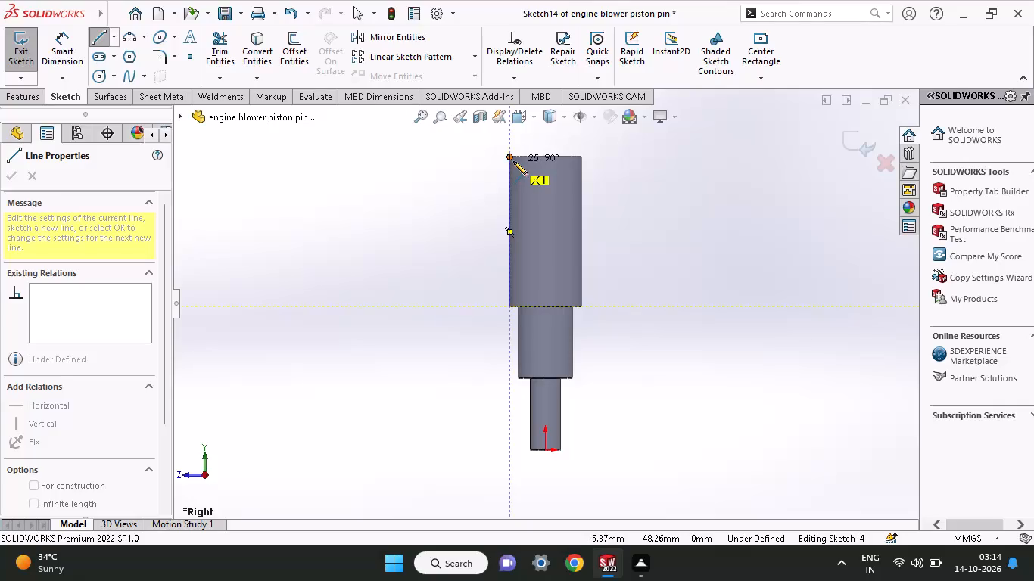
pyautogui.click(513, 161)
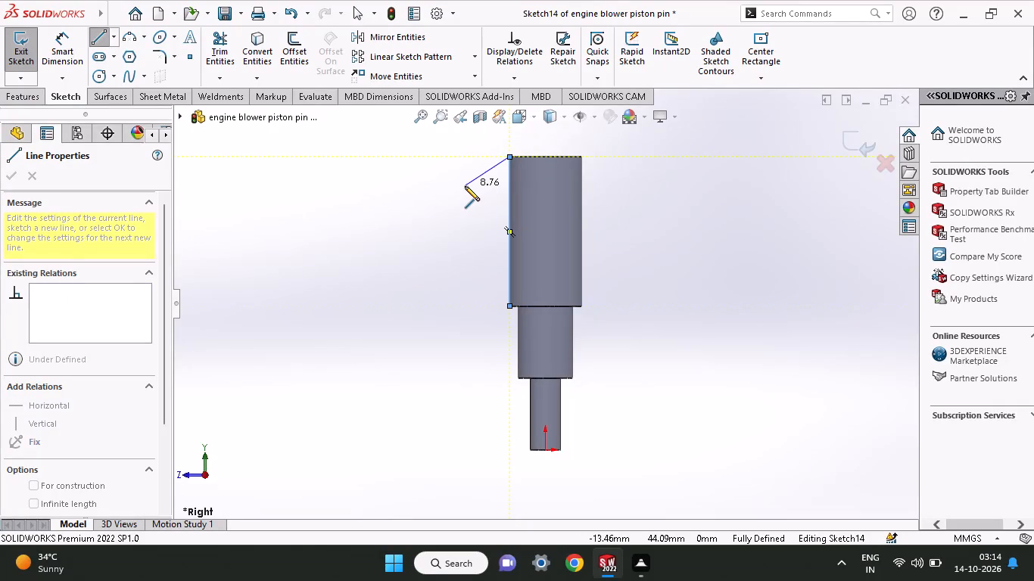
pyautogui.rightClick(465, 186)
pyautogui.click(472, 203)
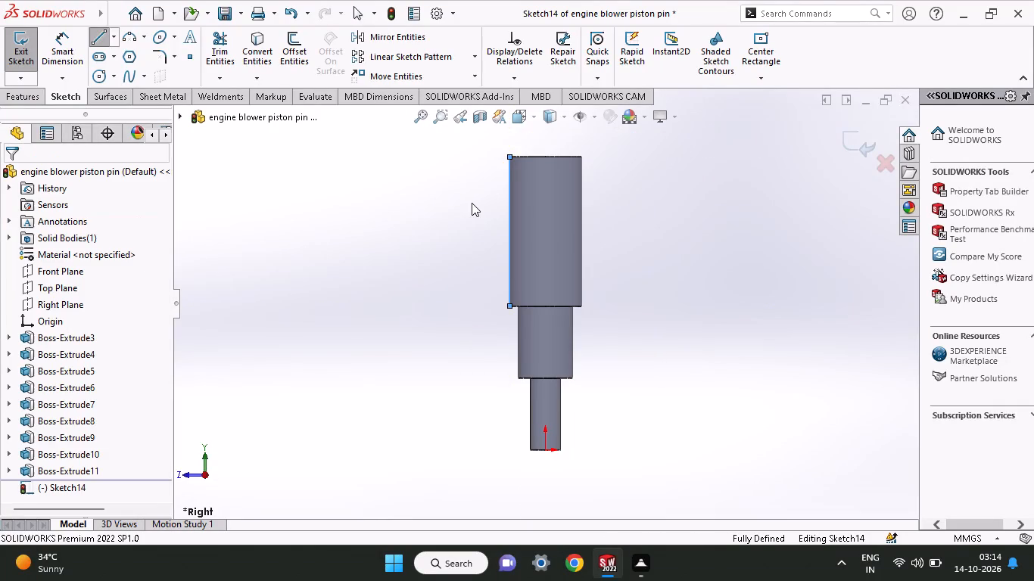
# Check the length of the sketched line with the Smart Dimension tool, without placing a dimension.
pyautogui.click(54, 48)
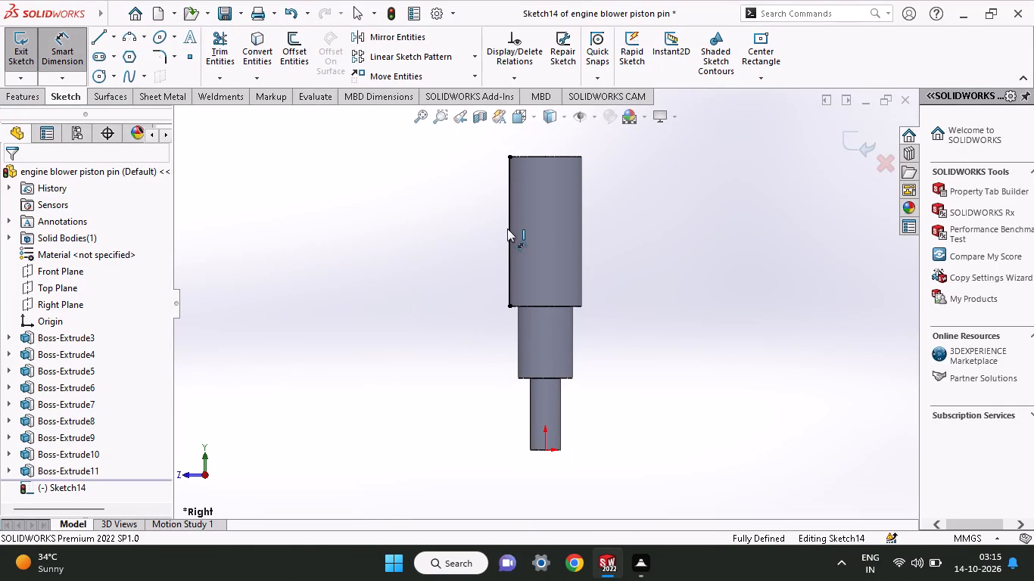
pyautogui.click(507, 226)
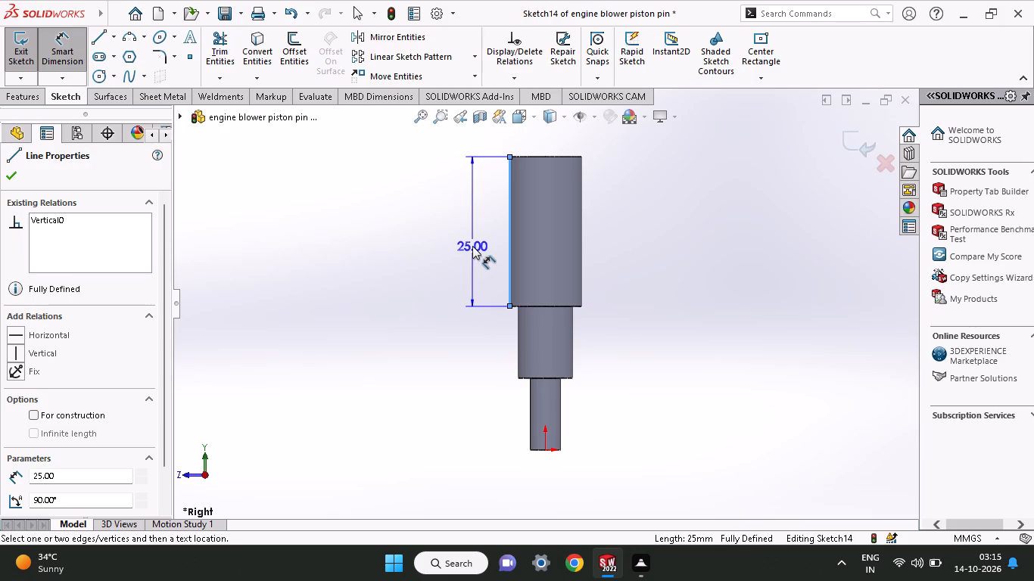
pyautogui.press('Escape')
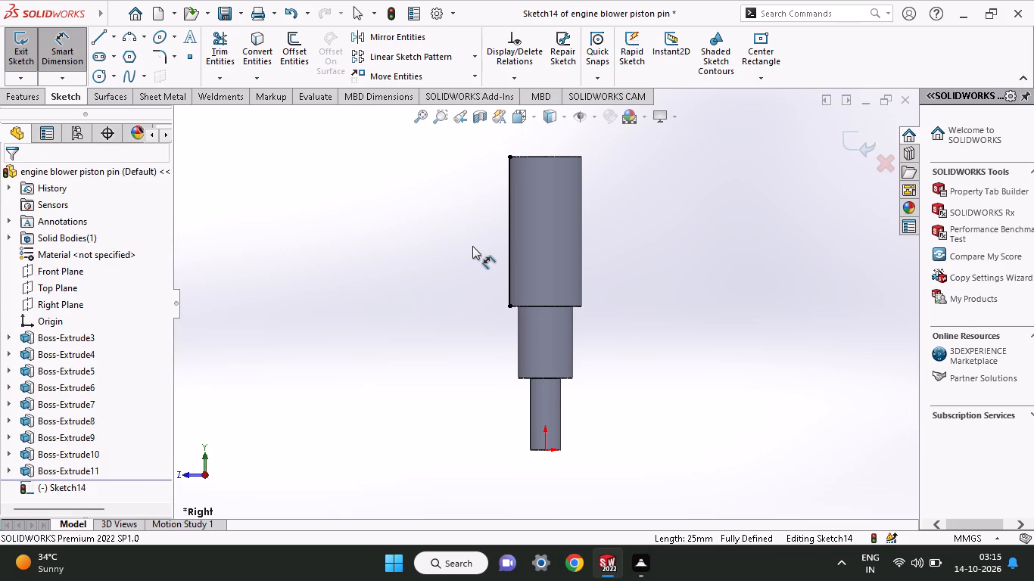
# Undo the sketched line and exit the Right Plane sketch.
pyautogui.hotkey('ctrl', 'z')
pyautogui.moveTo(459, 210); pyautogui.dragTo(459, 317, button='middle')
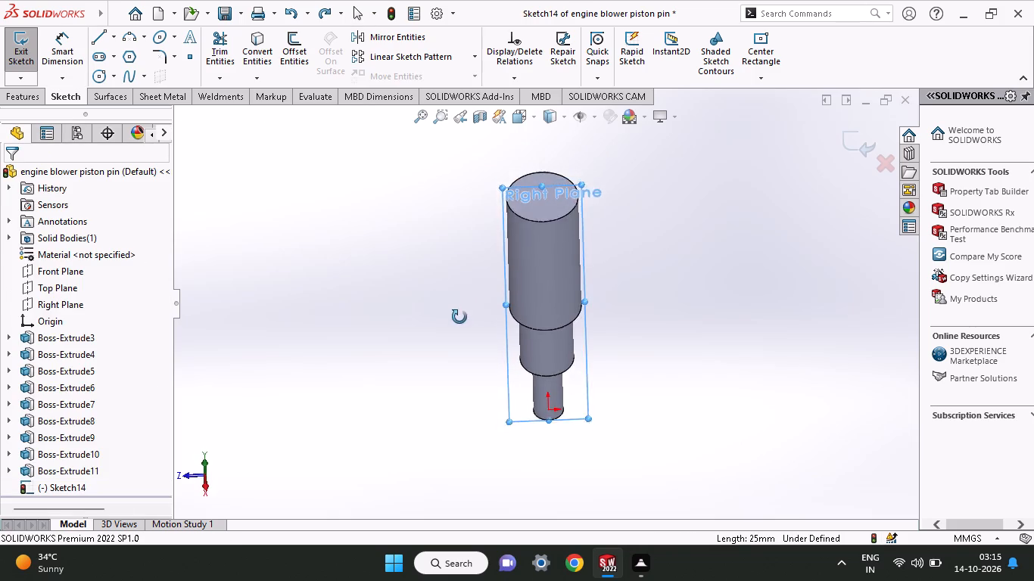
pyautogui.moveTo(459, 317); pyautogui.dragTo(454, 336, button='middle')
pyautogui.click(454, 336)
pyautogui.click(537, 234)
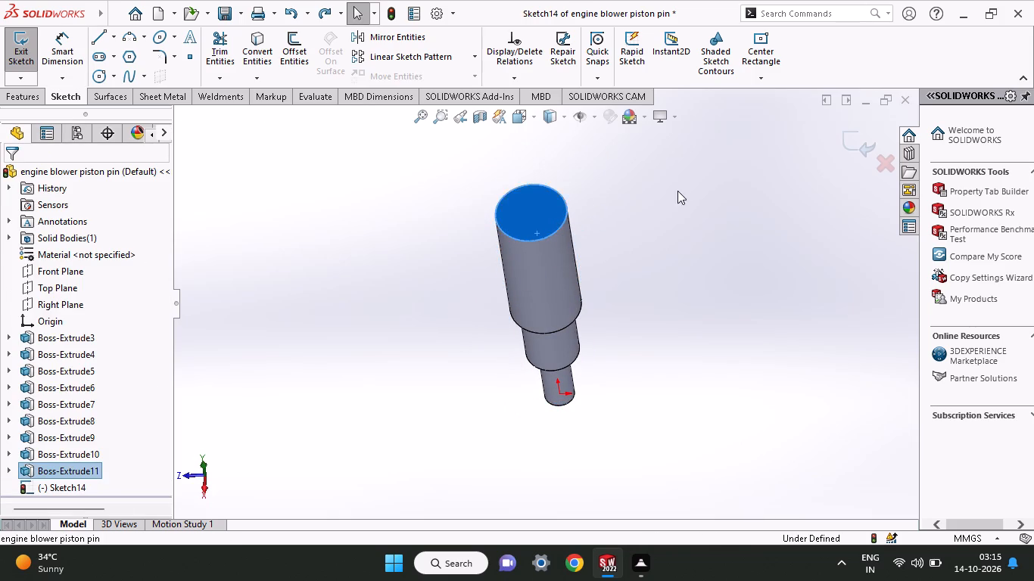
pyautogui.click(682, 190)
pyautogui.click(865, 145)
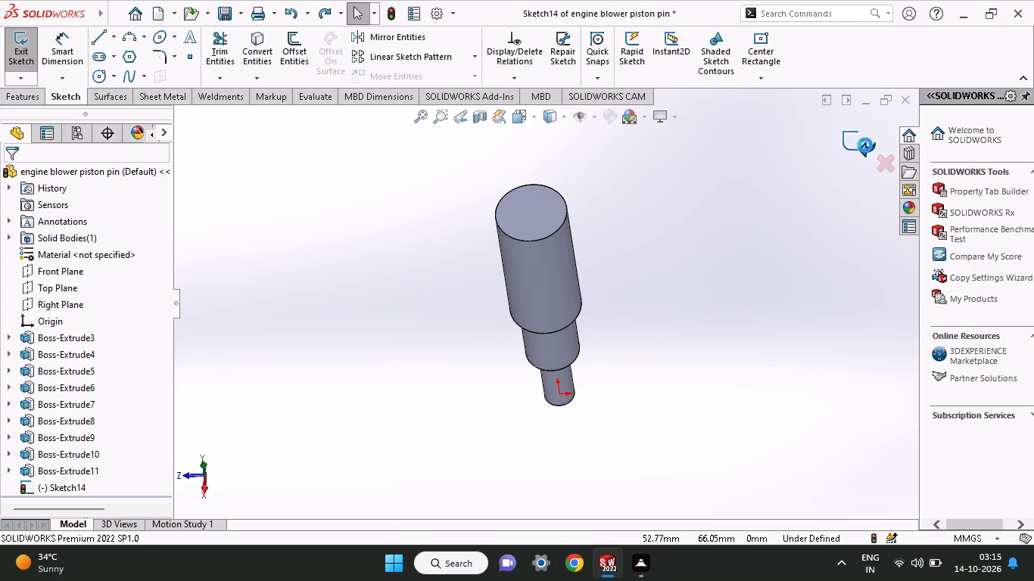
# Sketch a circle centred on the origin on the 12 mm section's end face, less than half the face's diameter.
pyautogui.click(553, 215)
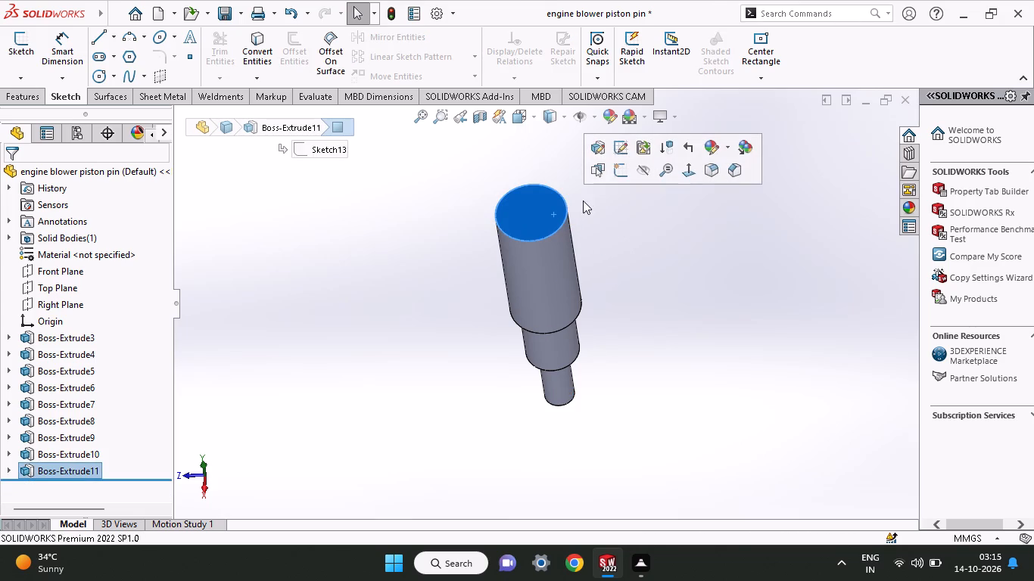
pyautogui.click(612, 170)
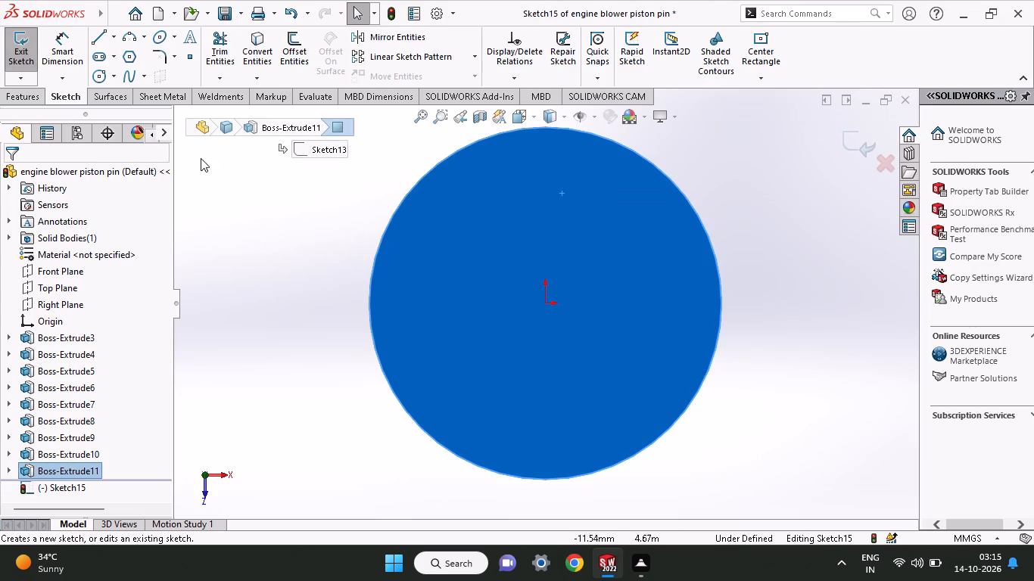
pyautogui.click(92, 78)
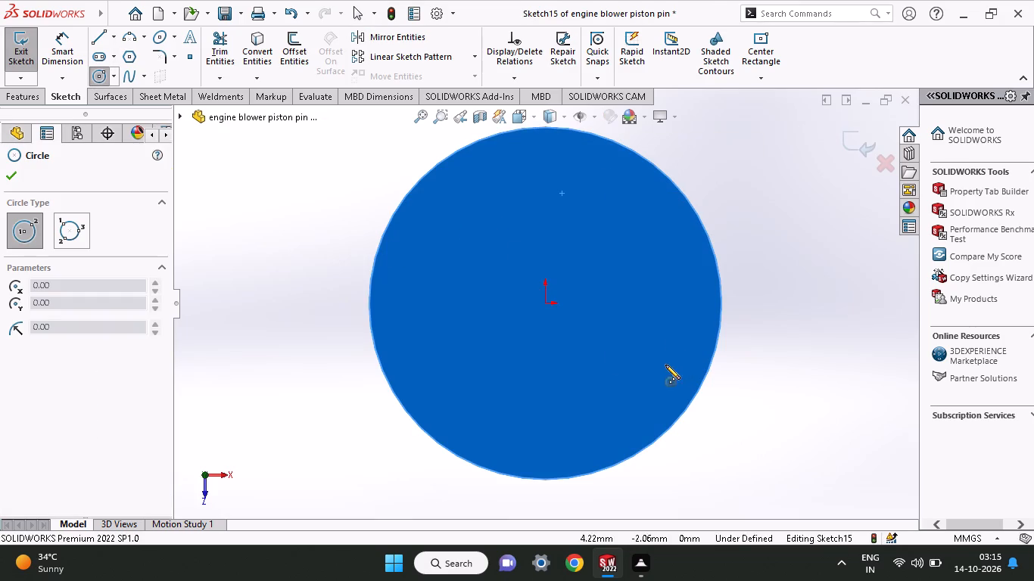
pyautogui.click(544, 304)
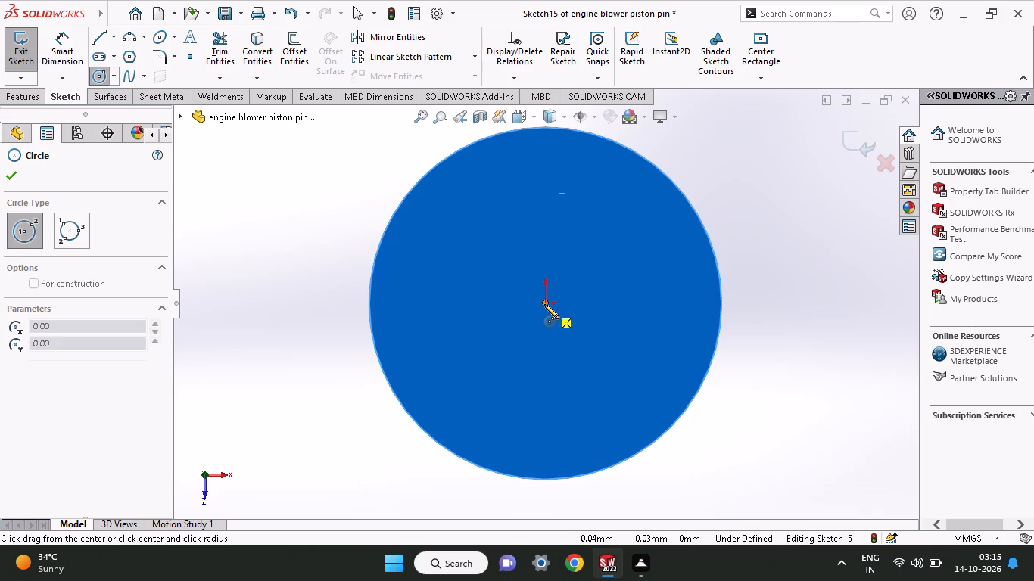
pyautogui.click(612, 261)
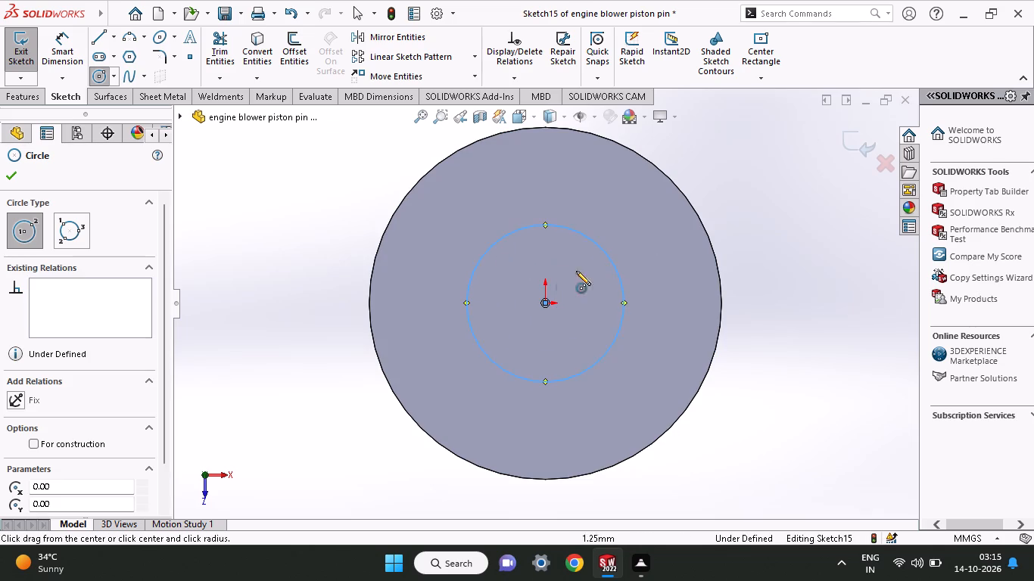
# Dimension the sketched circle on the 12 mm section's end face to a diameter of 12 mm.
pyautogui.click(55, 61)
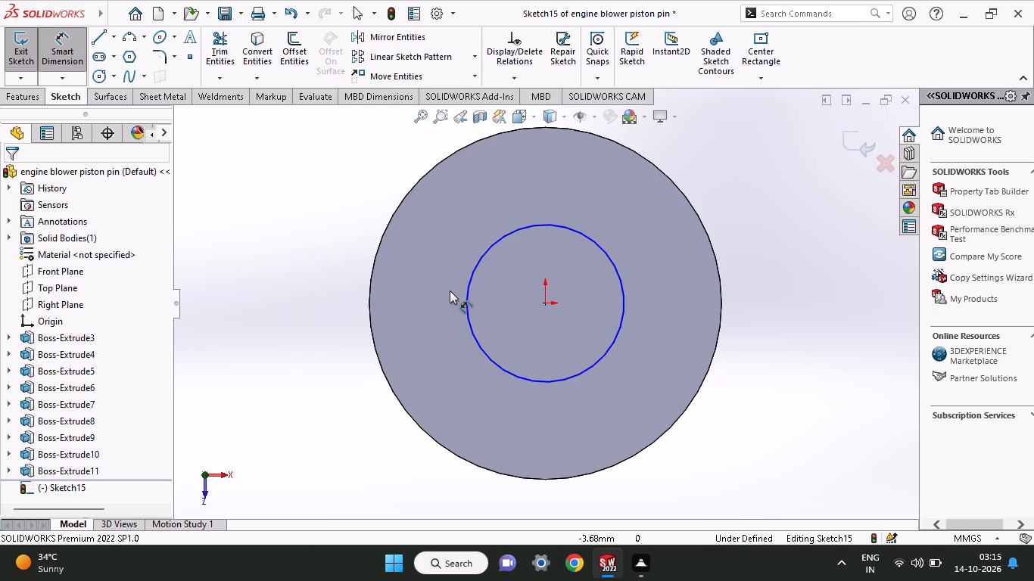
pyautogui.click(475, 332)
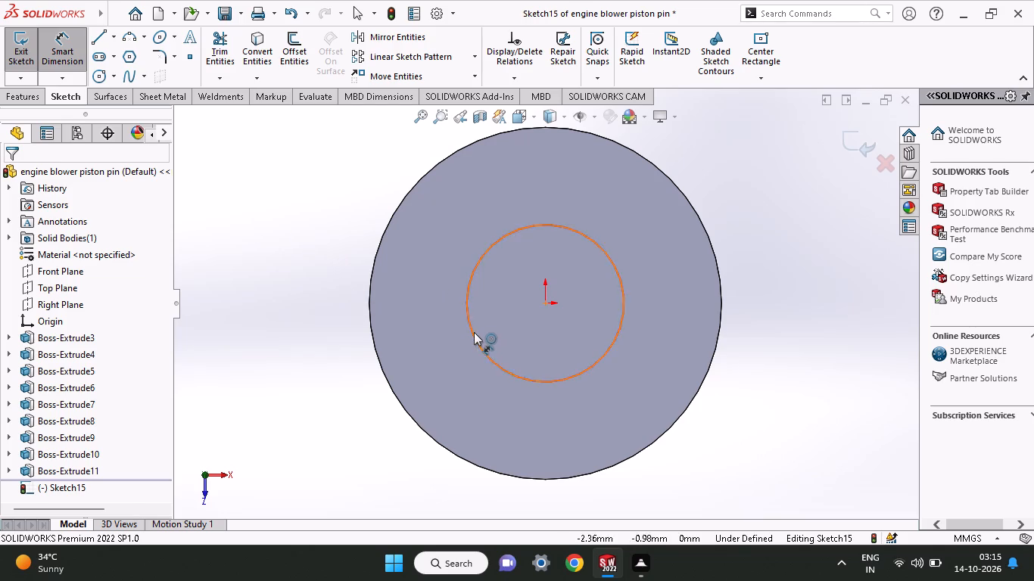
pyautogui.click(313, 365)
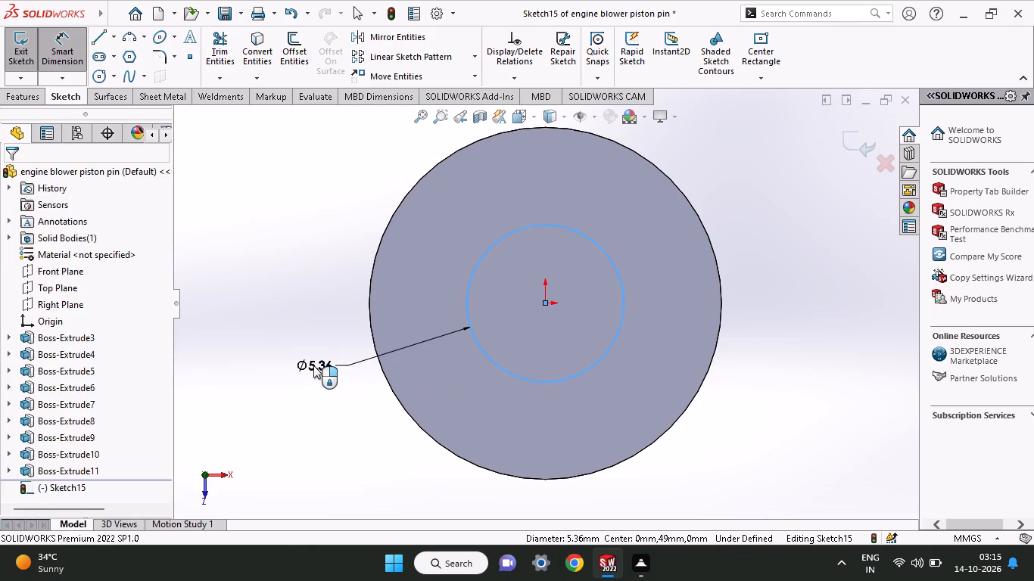
pyautogui.write('12')
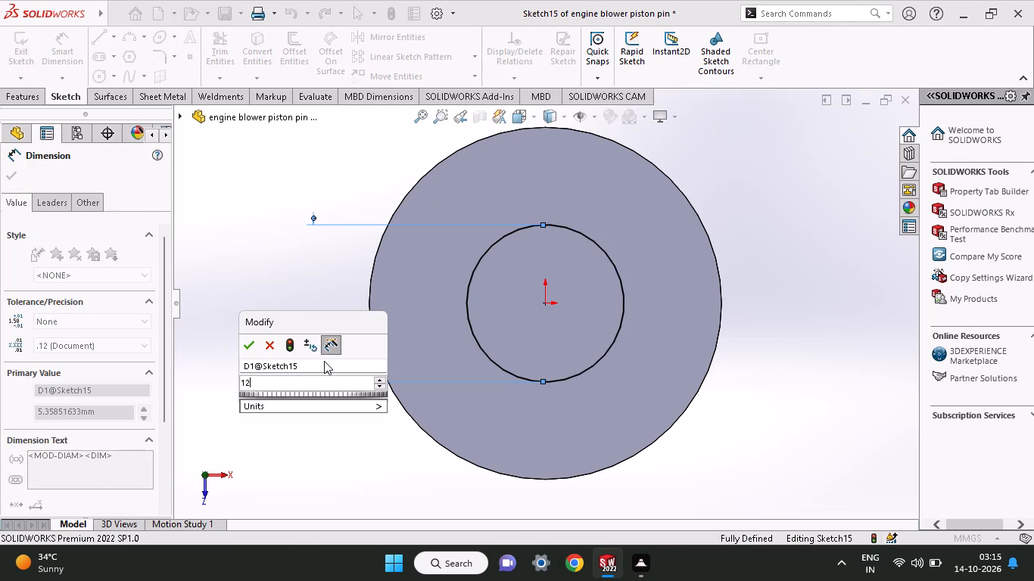
pyautogui.press('Return')
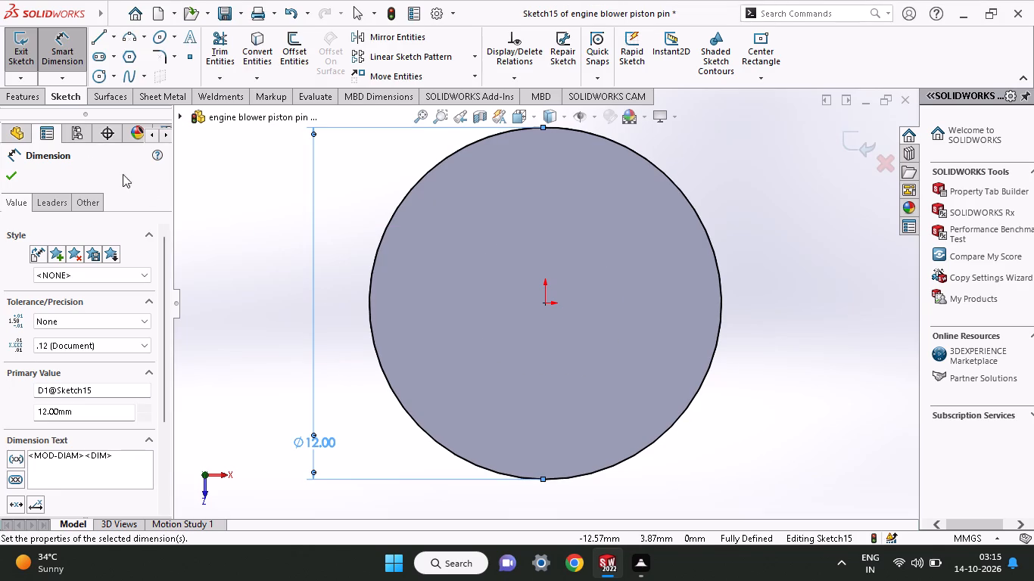
# Extrude the 12 mm circle 5 mm outward from the end face, merged with the existing body.
pyautogui.click(36, 95)
pyautogui.click(39, 60)
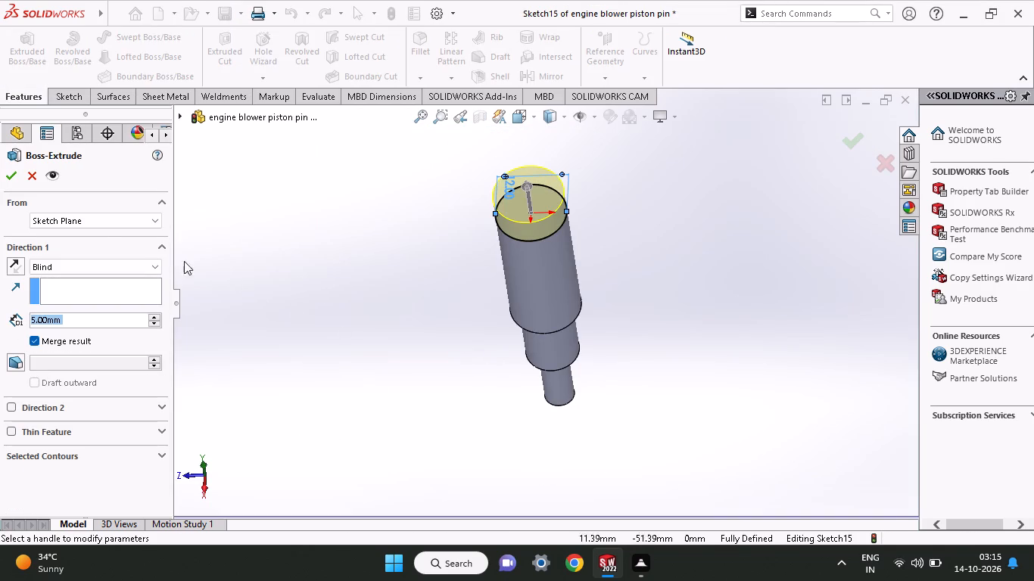
pyautogui.click(8, 178)
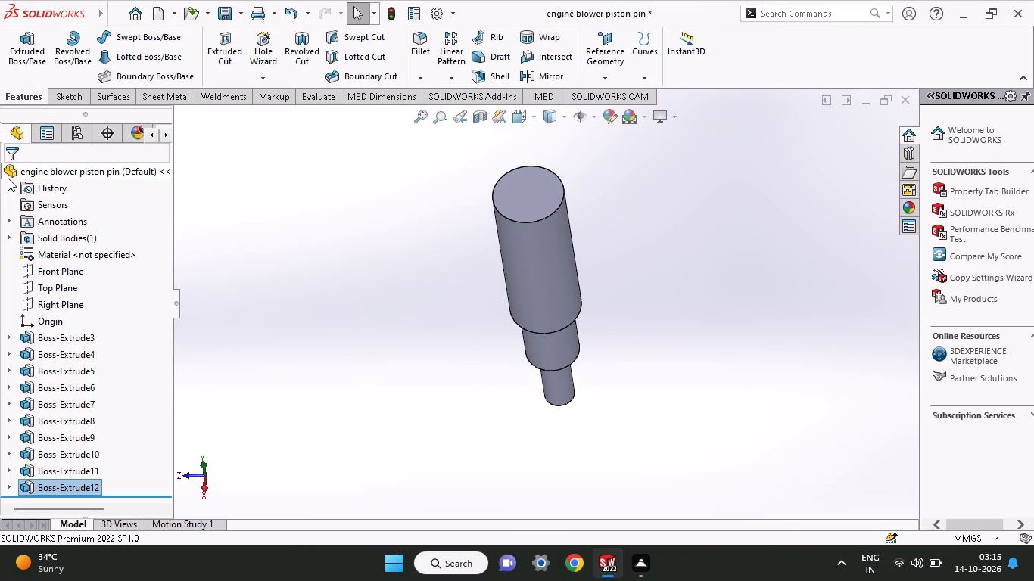
pyautogui.moveTo(485, 362); pyautogui.dragTo(519, 348, button='middle')
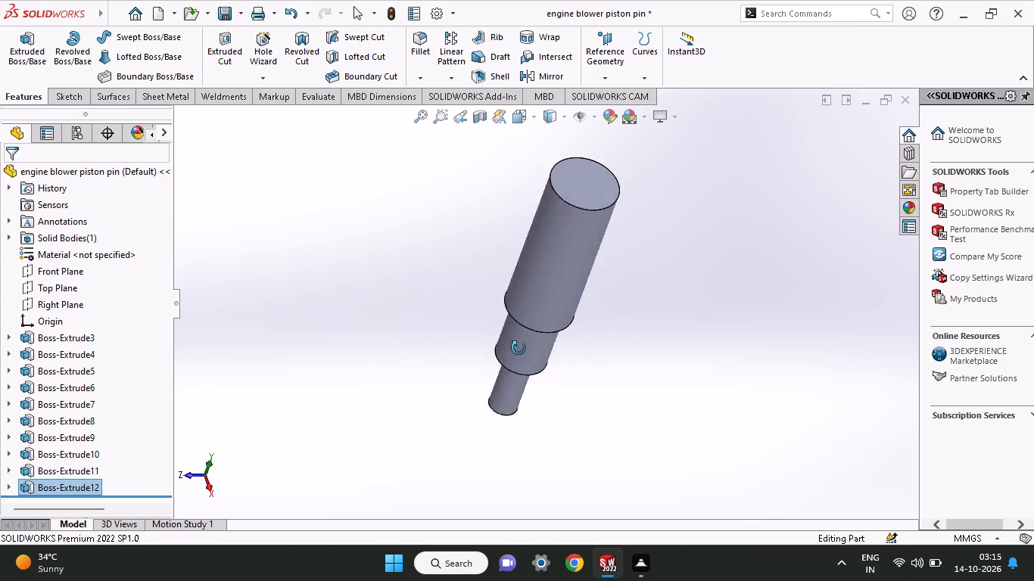
pyautogui.moveTo(519, 348); pyautogui.dragTo(702, 350, button='middle')
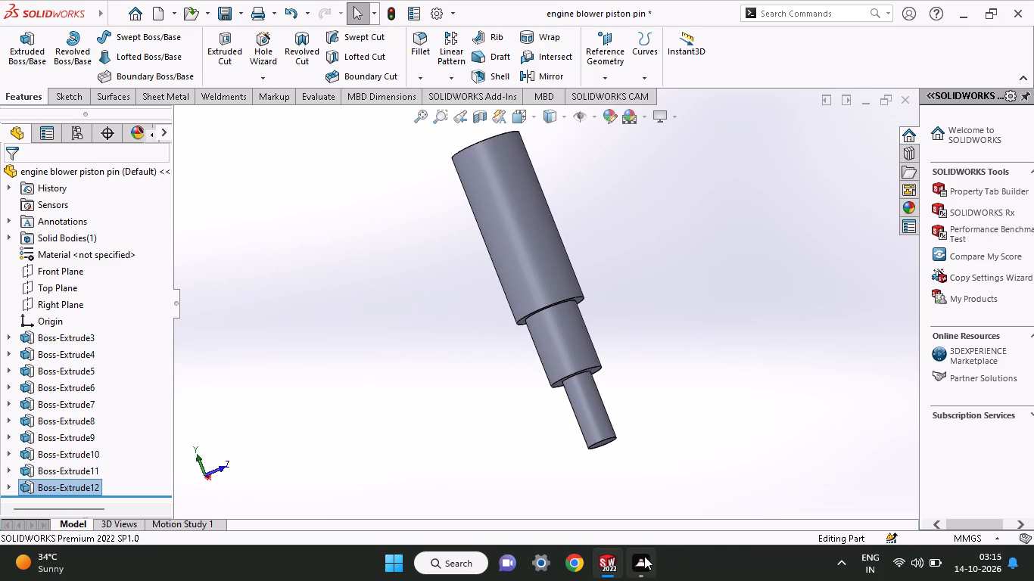
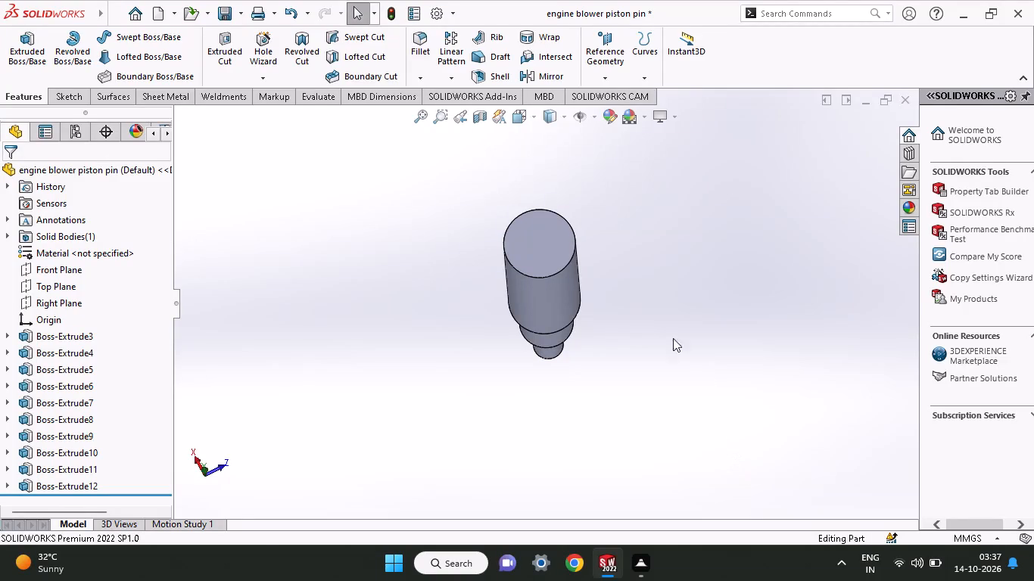
# Sketch a circle about 18.2 mm in diameter, centred on the origin, on the end face of the newly extruded 12 mm section.
pyautogui.click(538, 256)
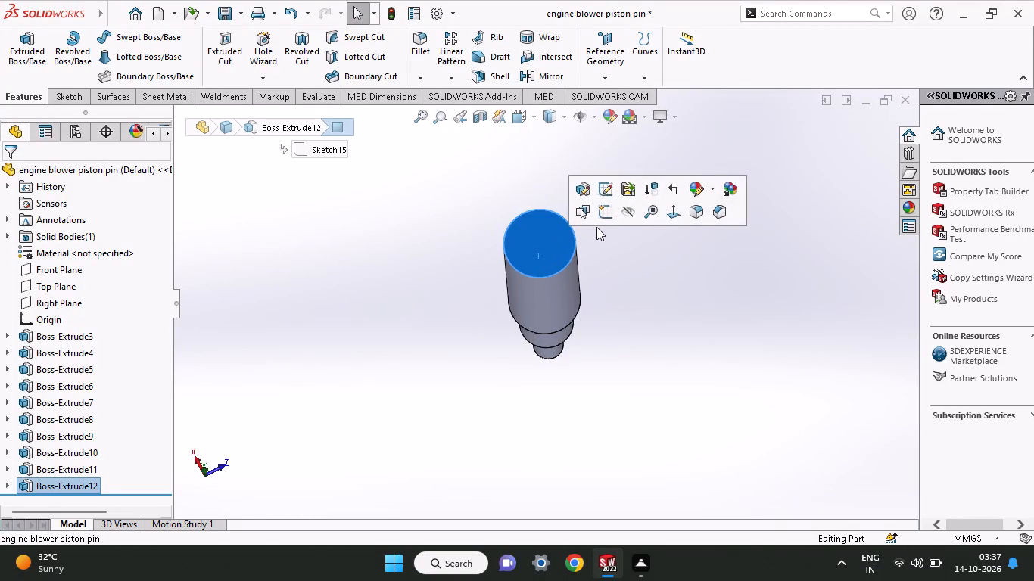
pyautogui.click(609, 213)
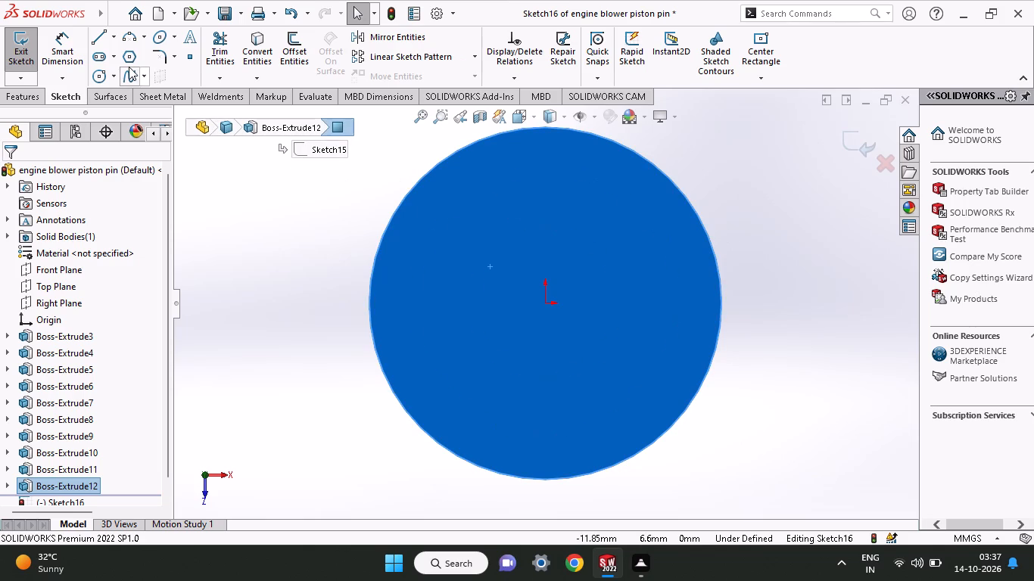
pyautogui.click(92, 79)
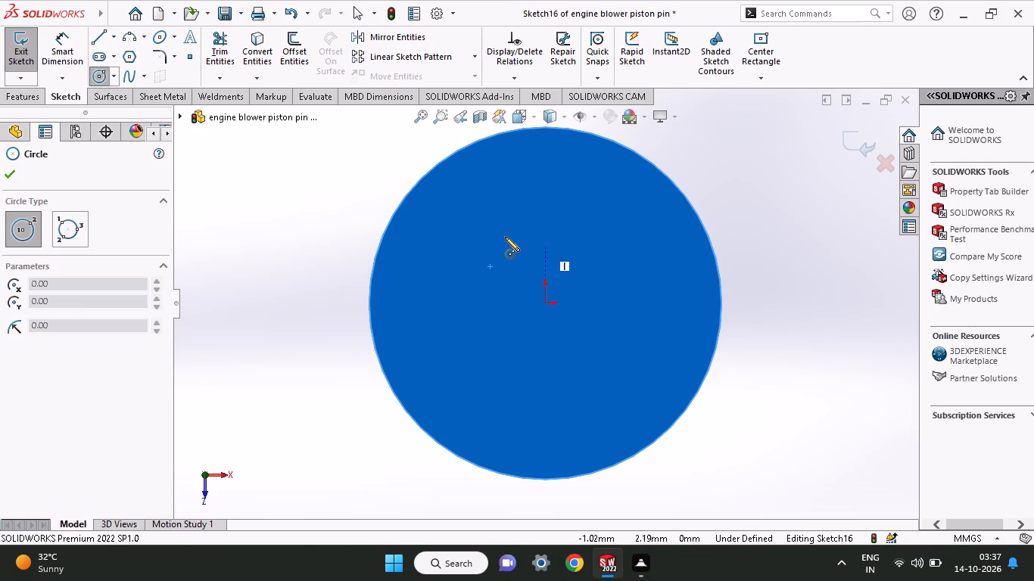
pyautogui.hscroll(-1, 505, 237)
pyautogui.hscroll(1, 505, 237)
pyautogui.hscroll(-1, 505, 237)
pyautogui.hscroll(1, 505, 237)
pyautogui.hscroll(-1, 505, 237)
pyautogui.keyDown('ctrl'); pyautogui.scroll(6, 633, 309); pyautogui.keyUp('ctrl')
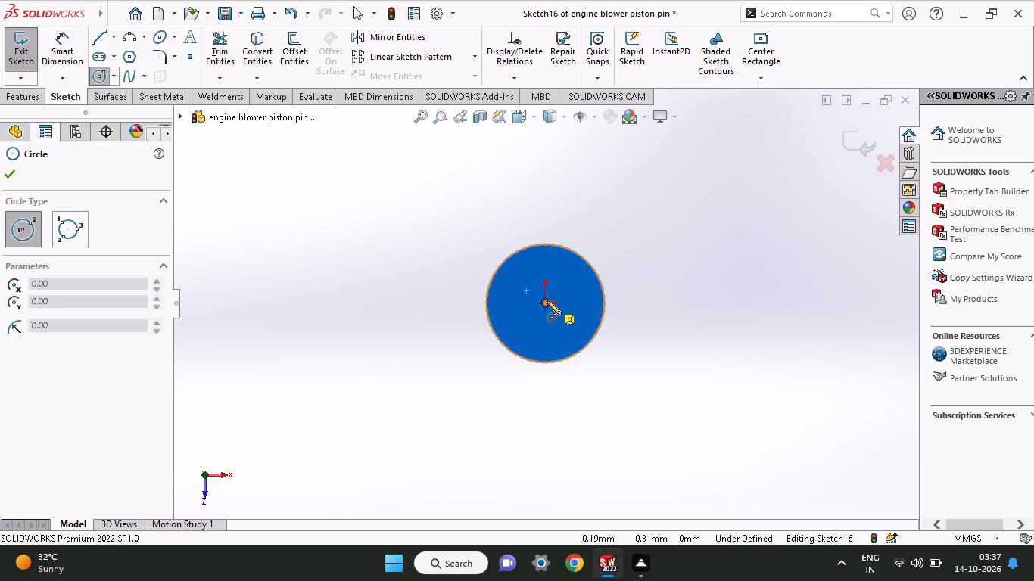
pyautogui.click(547, 300)
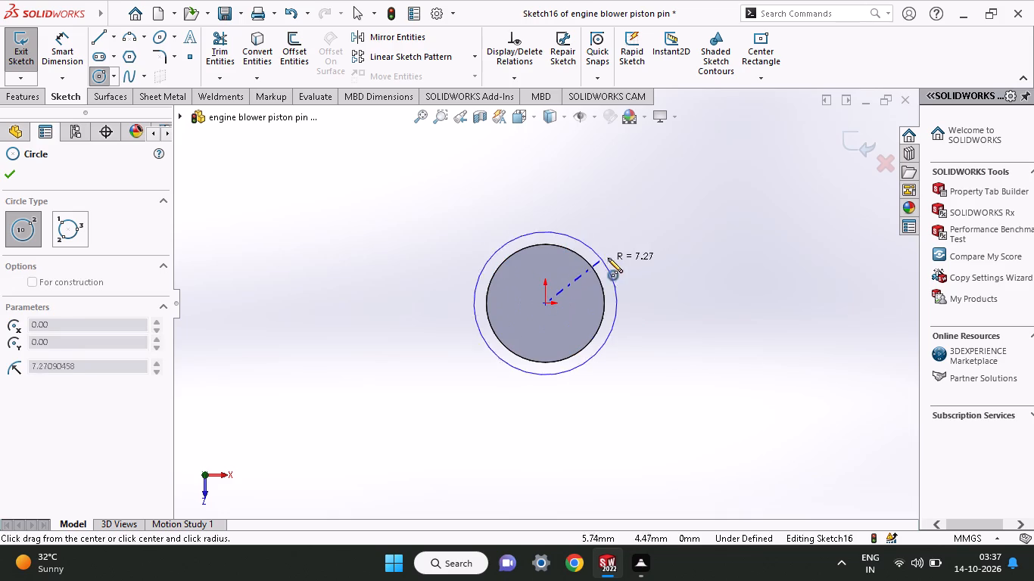
pyautogui.click(617, 250)
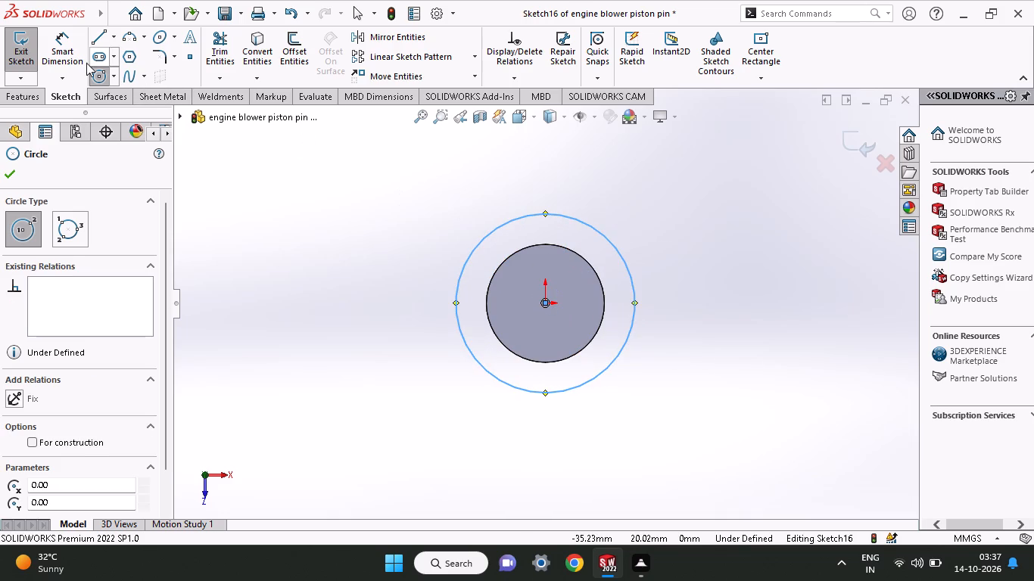
# Dimension the sketched circle to a diameter of 26.5 mm.
pyautogui.click(62, 59)
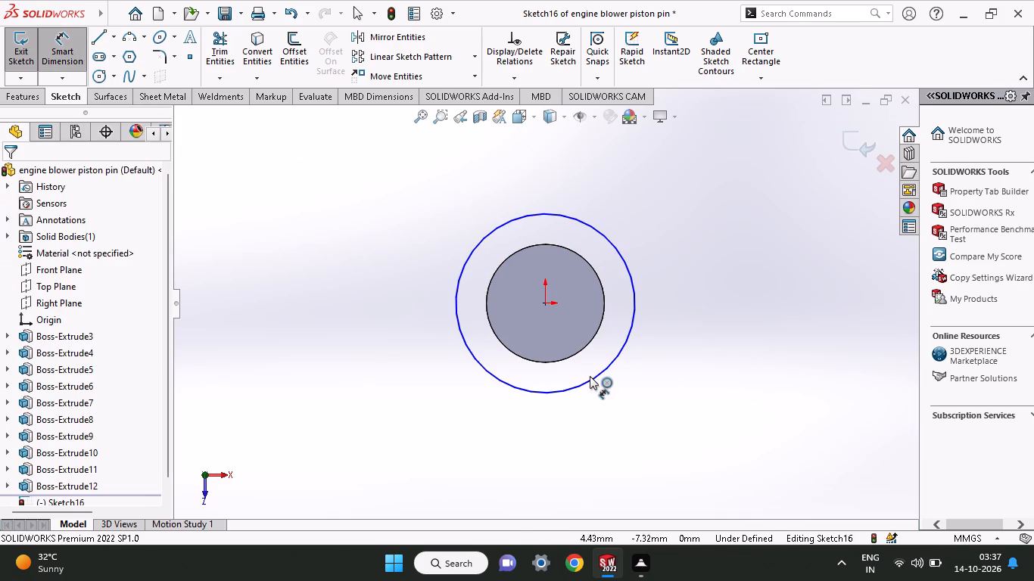
pyautogui.click(590, 376)
pyautogui.click(642, 412)
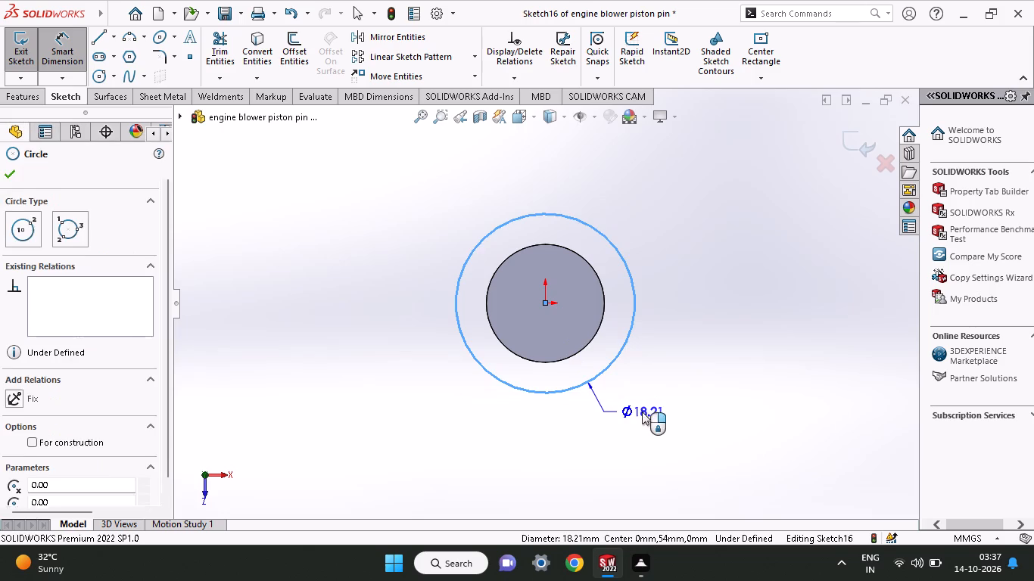
pyautogui.write('13.')
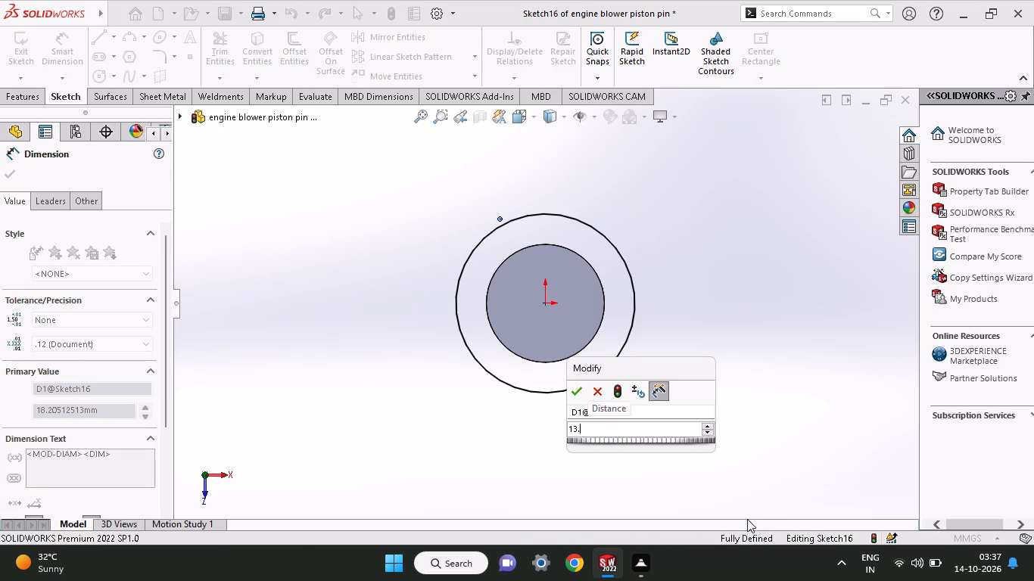
pyautogui.write('25')
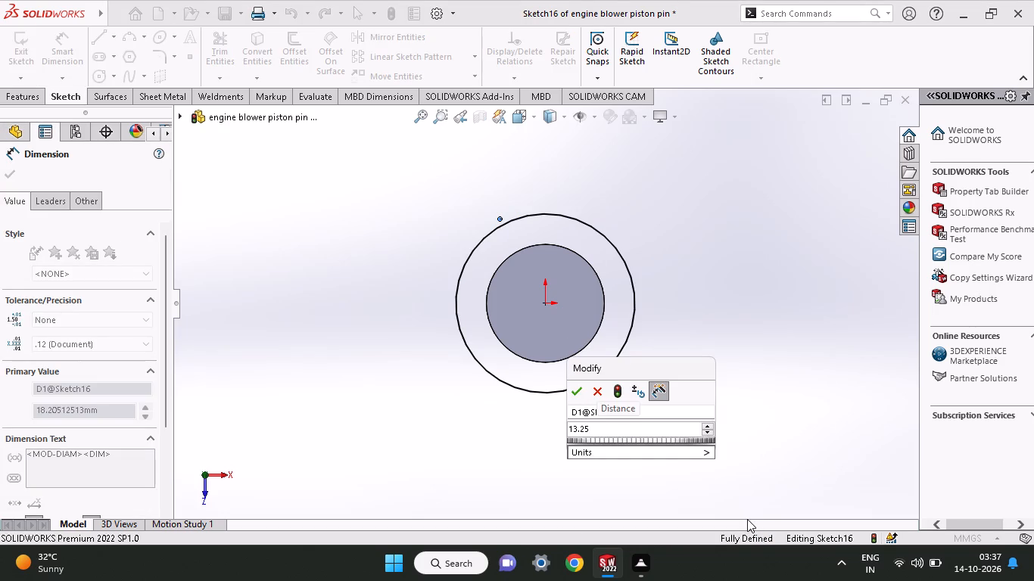
pyautogui.hotkey('shift', '+')
pyautogui.write('13.25')
pyautogui.press('Return')
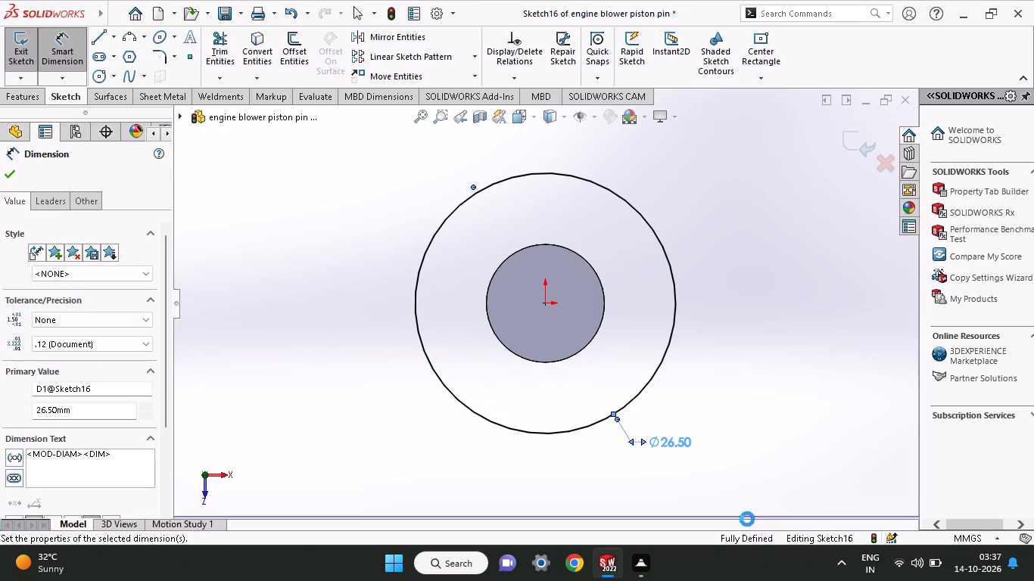
pyautogui.click(9, 182)
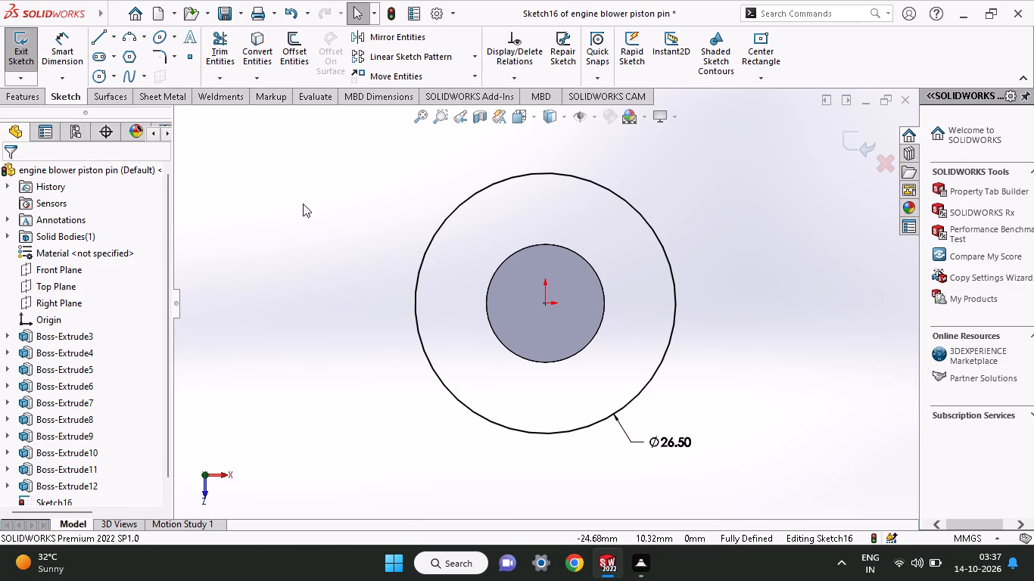
# Extrude the 26.5 mm circle 8 mm outward from the end face, merged with the existing body.
pyautogui.click(32, 96)
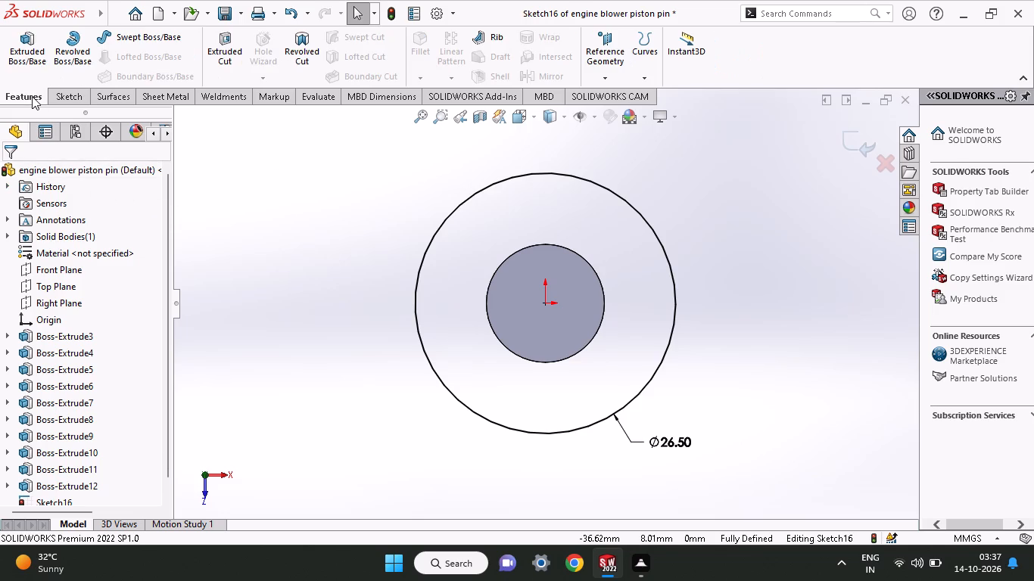
pyautogui.click(37, 68)
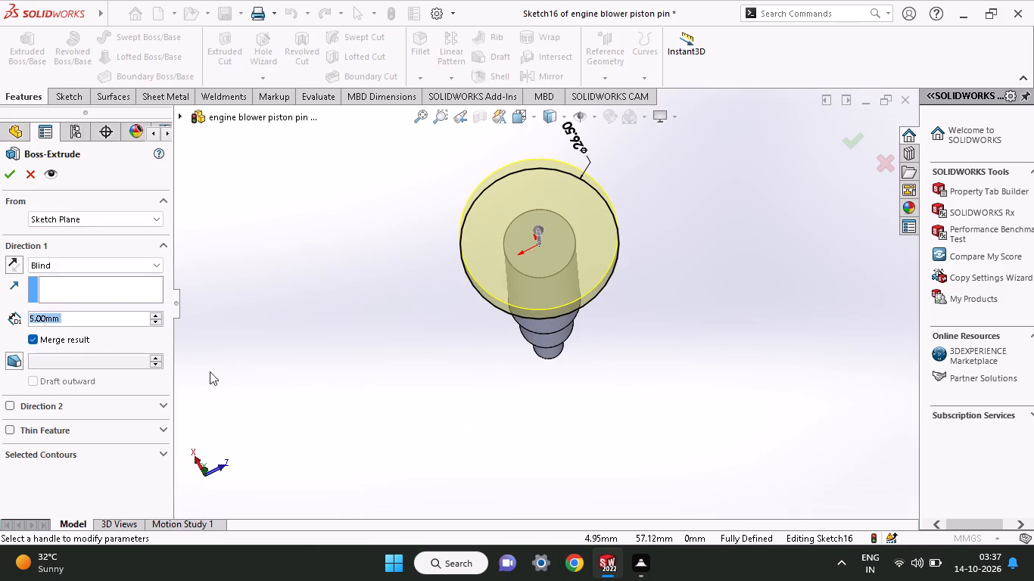
pyautogui.write('8.')
pyautogui.press('BackSpace')
pyautogui.press('Return')
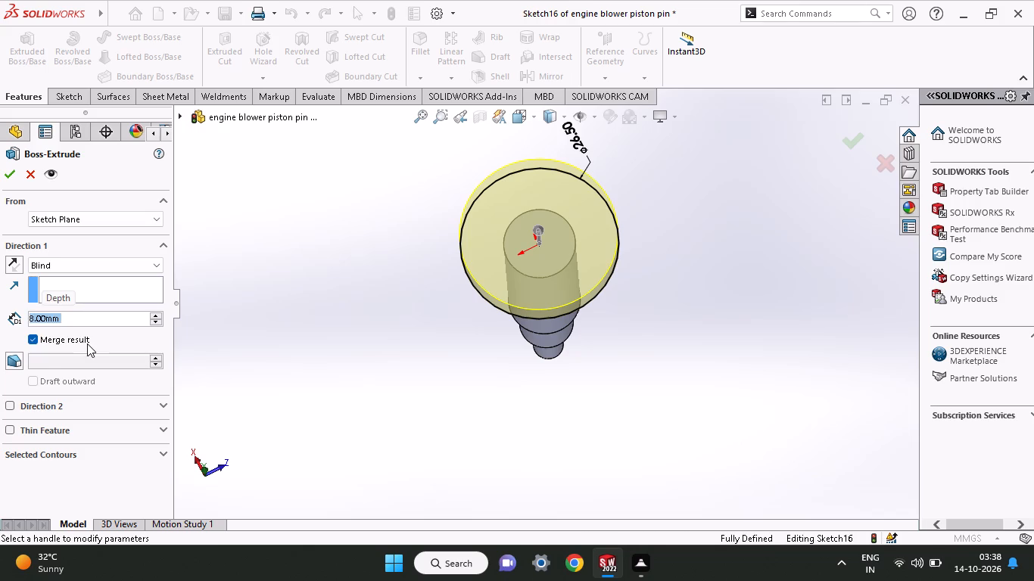
pyautogui.click(7, 166)
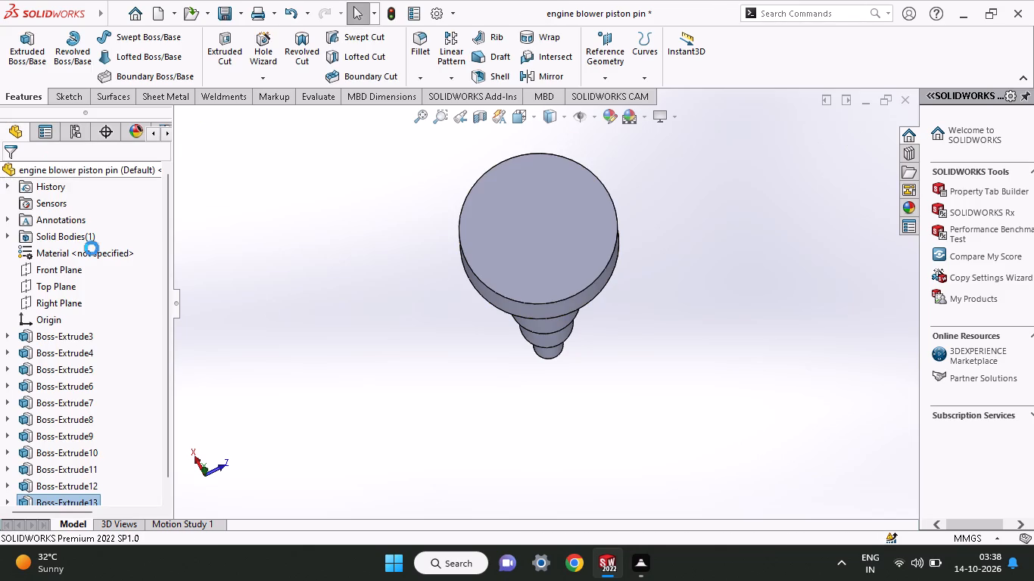
# On the 26.5 mm disc's outer face, sketch a vertical line about 14.25 mm long from the origin up past the disc's edge.
pyautogui.moveTo(625, 421); pyautogui.dragTo(669, 433, button='middle')
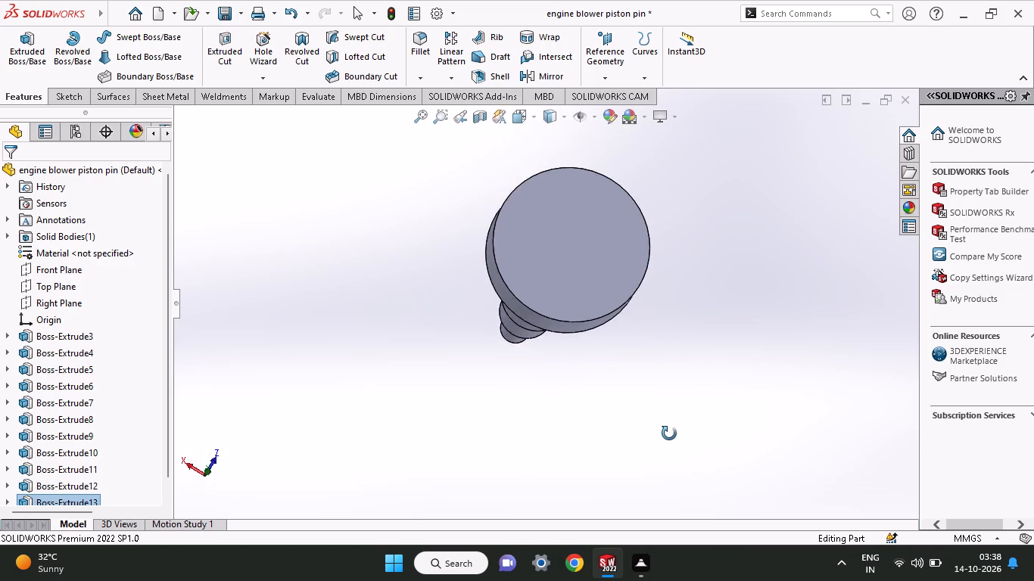
pyautogui.moveTo(669, 433); pyautogui.dragTo(665, 446, button='middle')
pyautogui.click(513, 220)
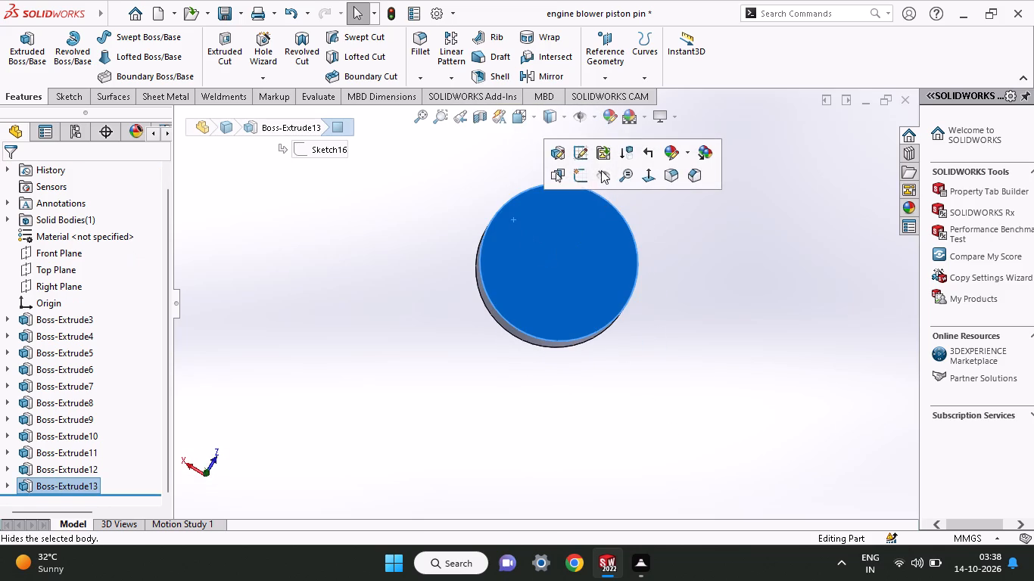
pyautogui.click(572, 173)
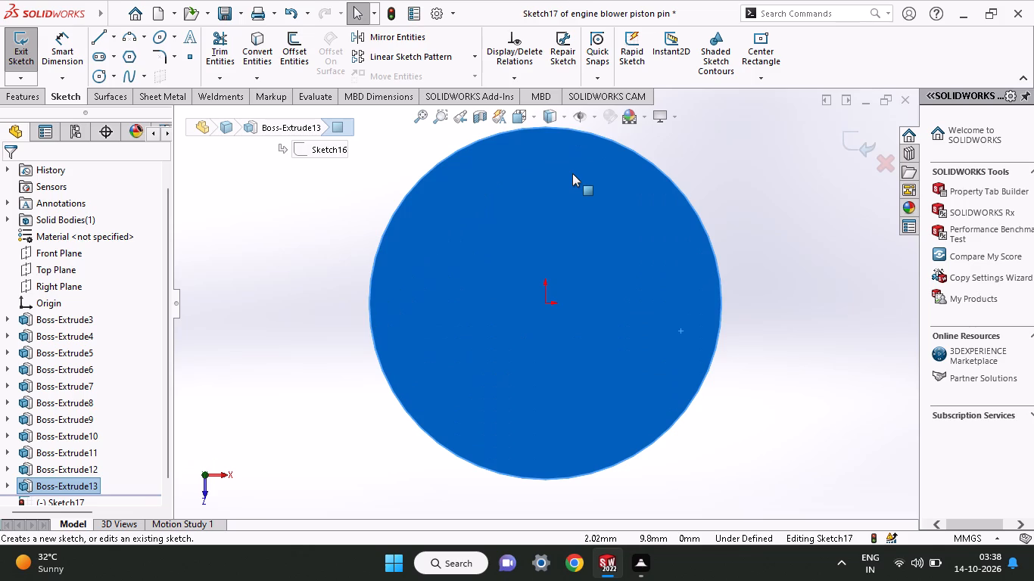
pyautogui.keyDown('ctrl'); pyautogui.scroll(-1, 530, 169); pyautogui.keyUp('ctrl')
pyautogui.keyDown('ctrl'); pyautogui.scroll(2, 530, 169); pyautogui.keyUp('ctrl')
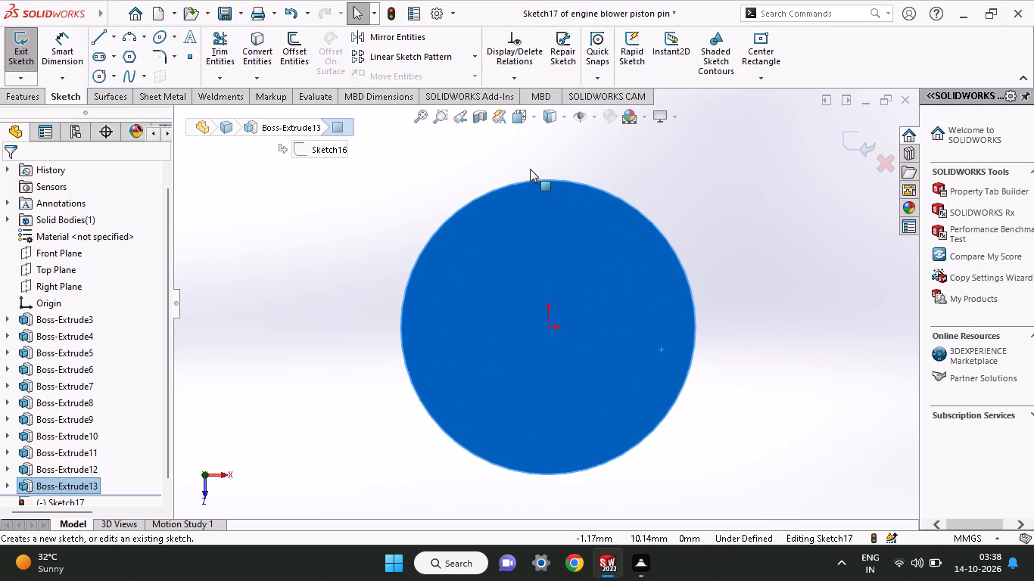
pyautogui.keyDown('ctrl'); pyautogui.scroll(2, 530, 169); pyautogui.keyUp('ctrl')
pyautogui.keyDown('ctrl'); pyautogui.scroll(-1, 530, 169); pyautogui.keyUp('ctrl')
pyautogui.keyDown('ctrl'); pyautogui.scroll(-2, 611, 460); pyautogui.keyUp('ctrl')
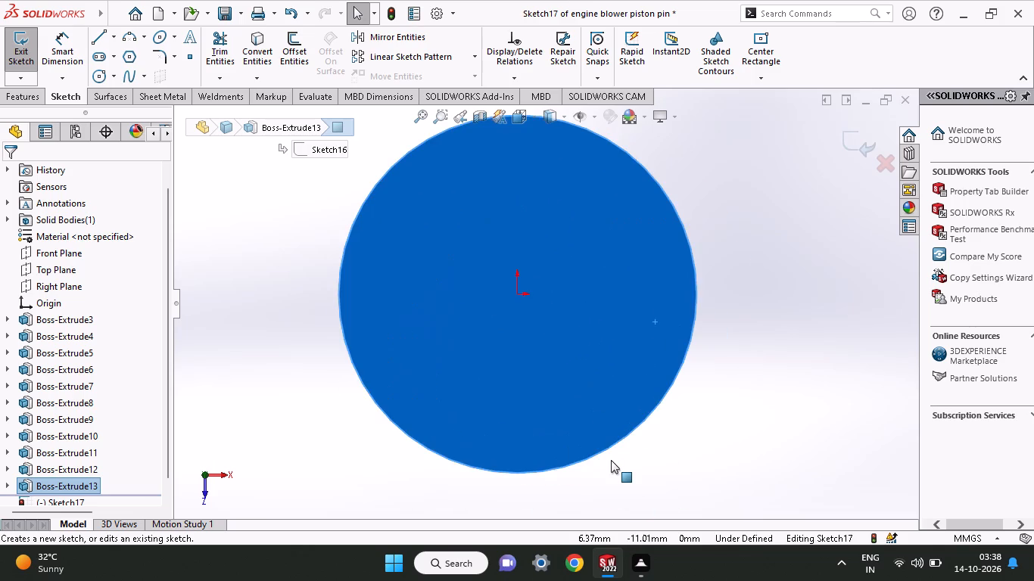
pyautogui.keyDown('ctrl'); pyautogui.scroll(1, 611, 460); pyautogui.keyUp('ctrl')
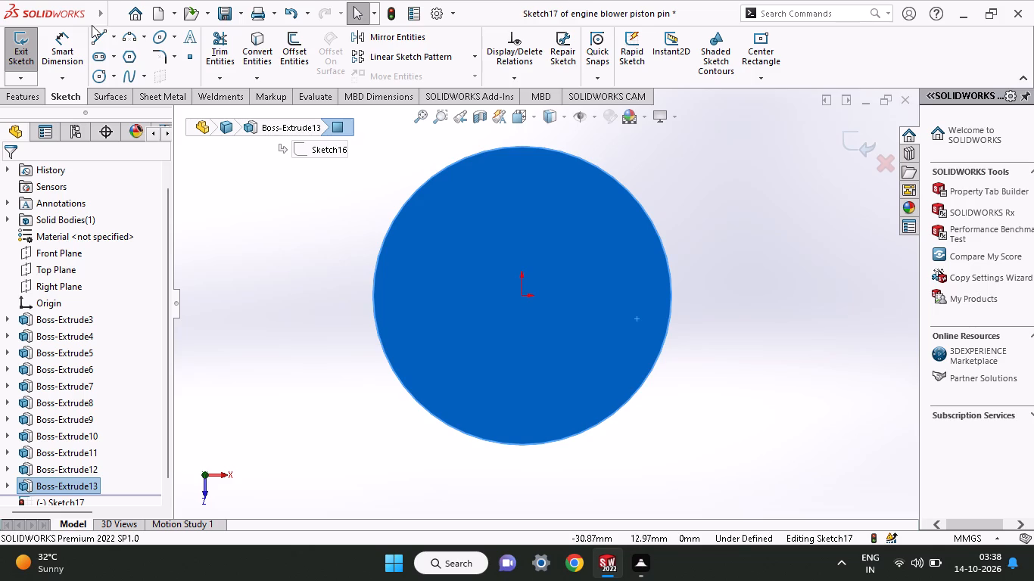
pyautogui.click(100, 35)
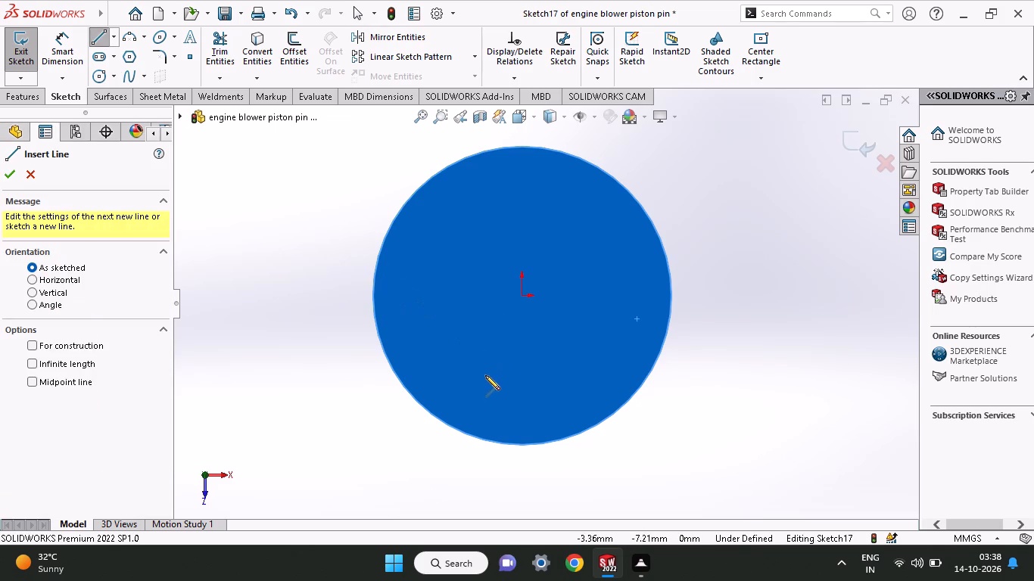
pyautogui.click(521, 299)
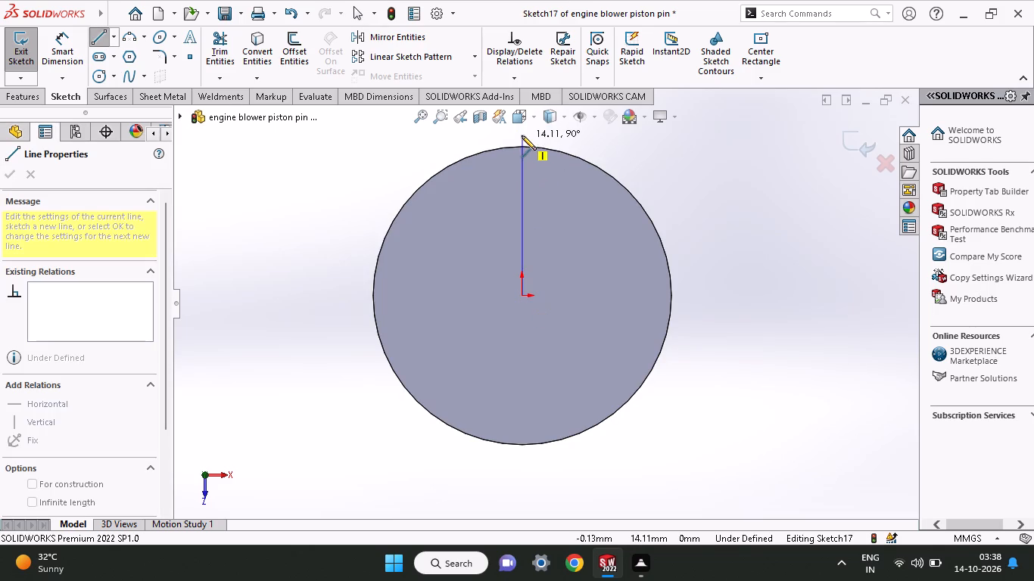
pyautogui.click(522, 135)
pyautogui.rightClick(566, 166)
pyautogui.click(582, 176)
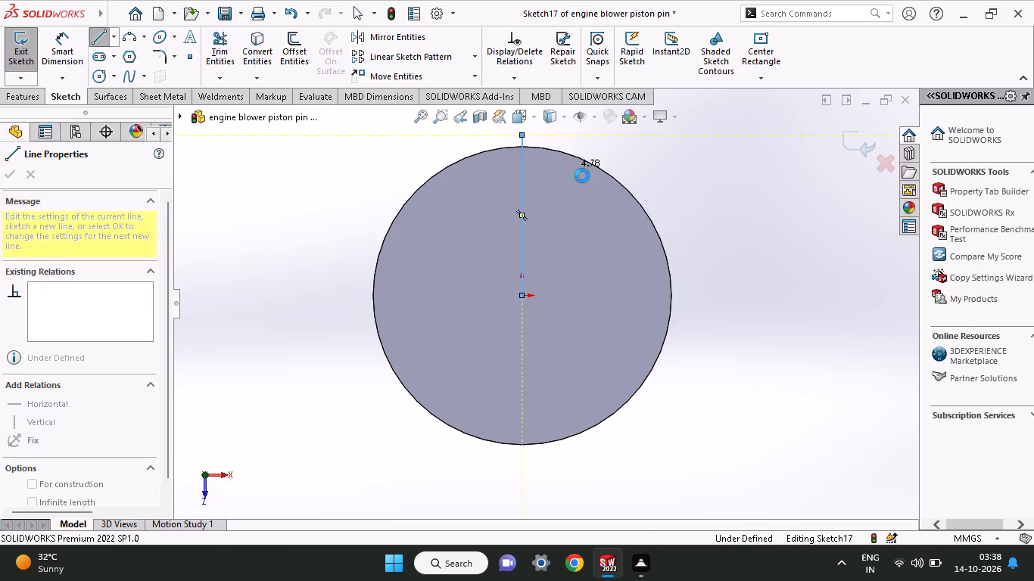
# Offset the vertical line by 3.5 mm in both directions with dimensions added.
pyautogui.click(284, 60)
pyautogui.click(523, 195)
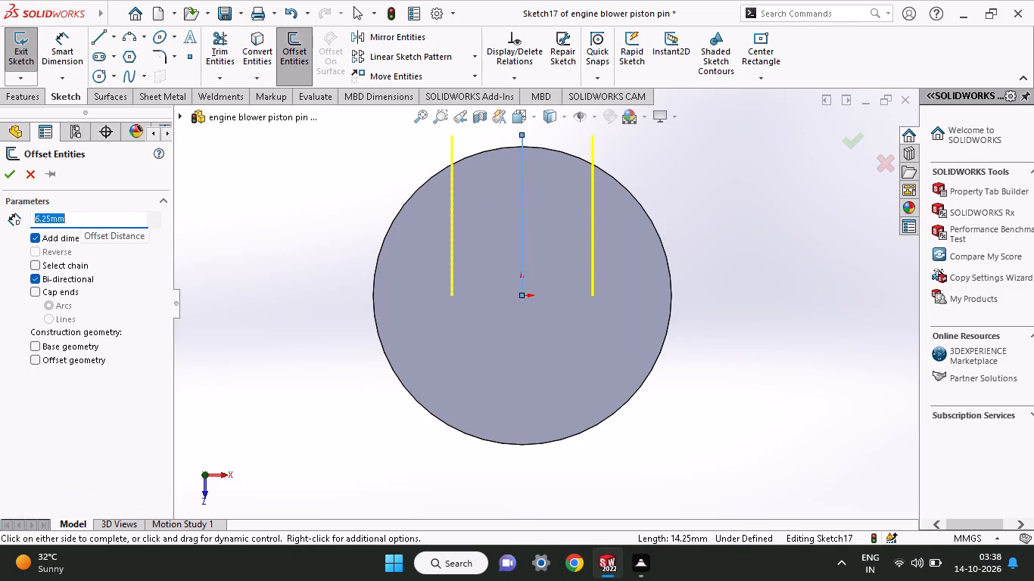
pyautogui.write('\\3')
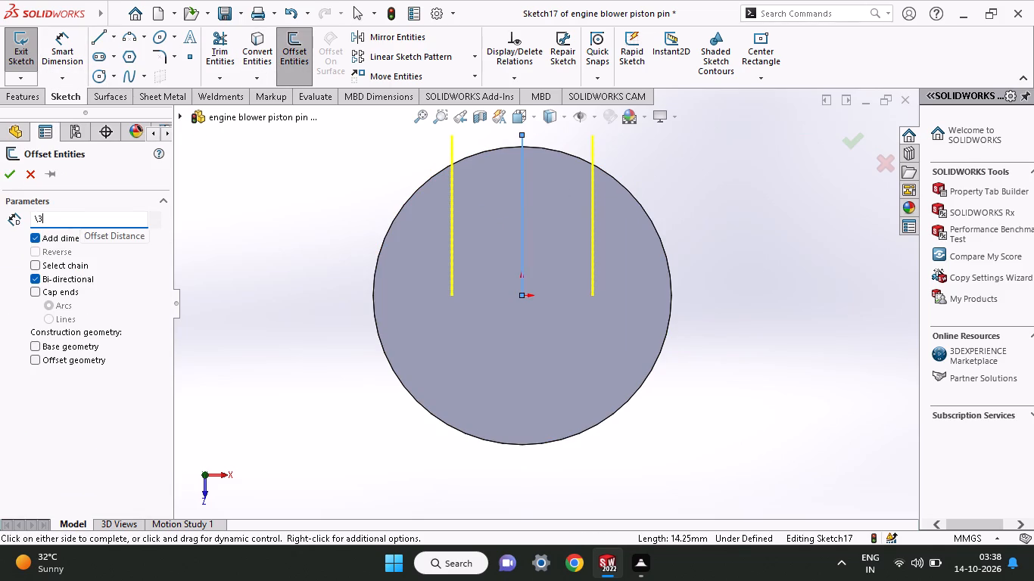
pyautogui.press('BackSpace')
pyautogui.press('BackSpace')
pyautogui.write('3.5')
pyautogui.press('Return')
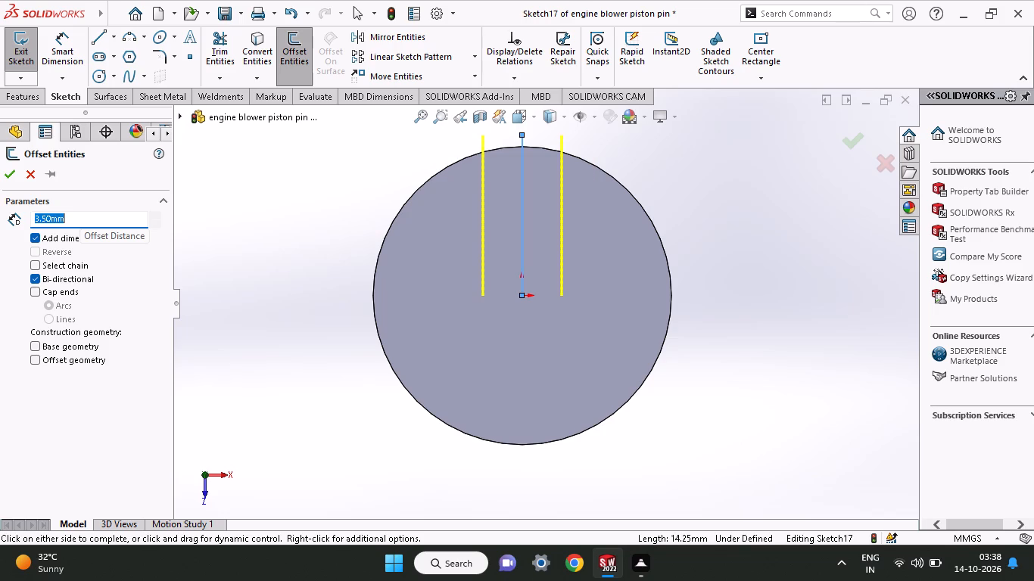
pyautogui.click(17, 181)
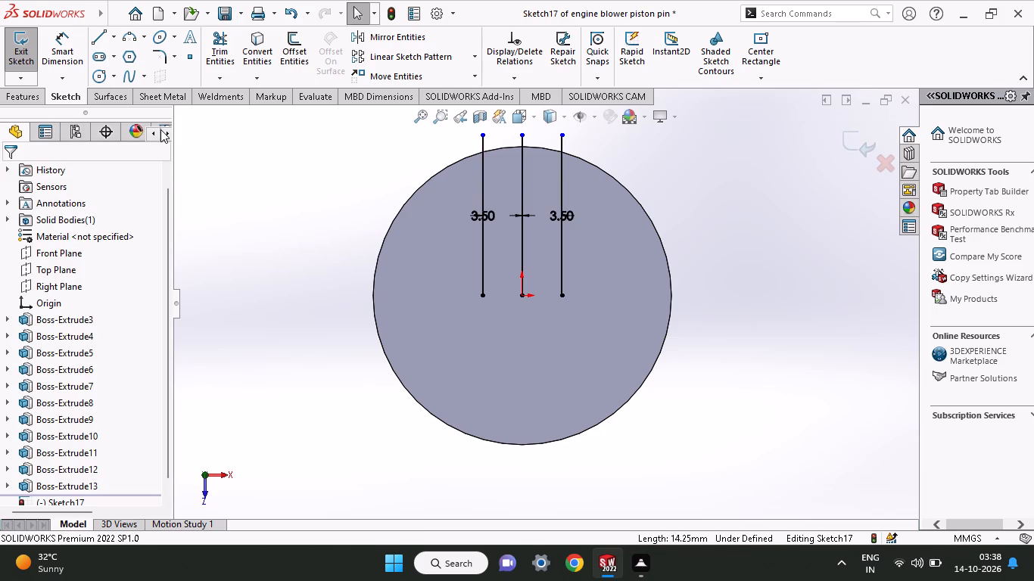
# Sketch a circle centred on the origin with a 13.25 mm radius, coinciding with the disc's outer edge.
pyautogui.click(90, 79)
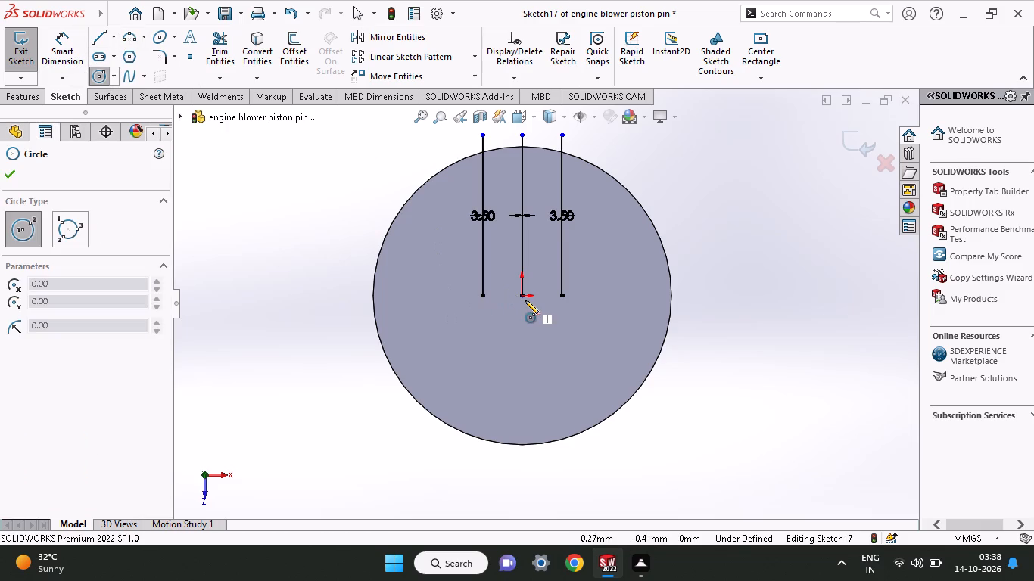
pyautogui.click(519, 295)
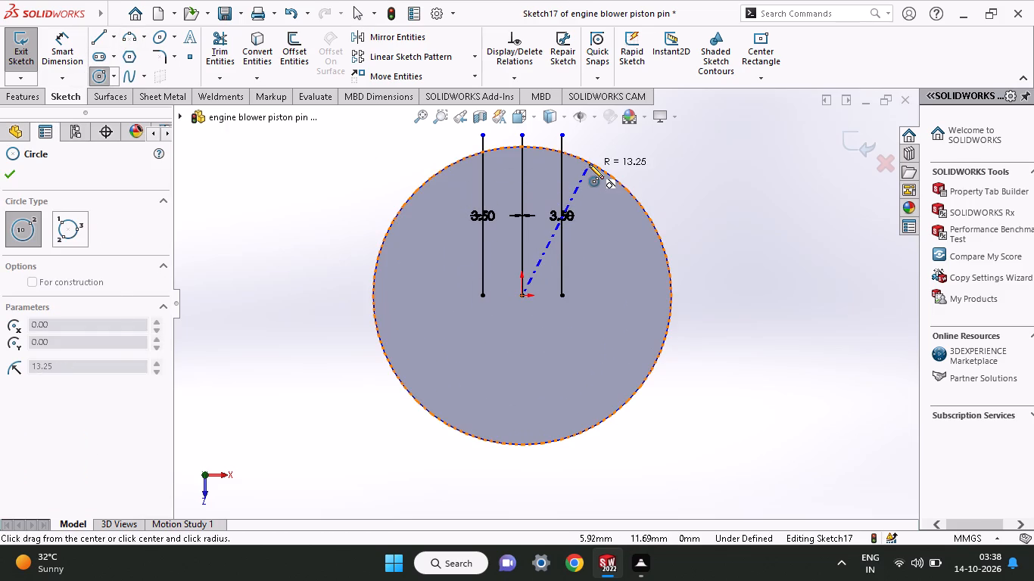
pyautogui.click(589, 164)
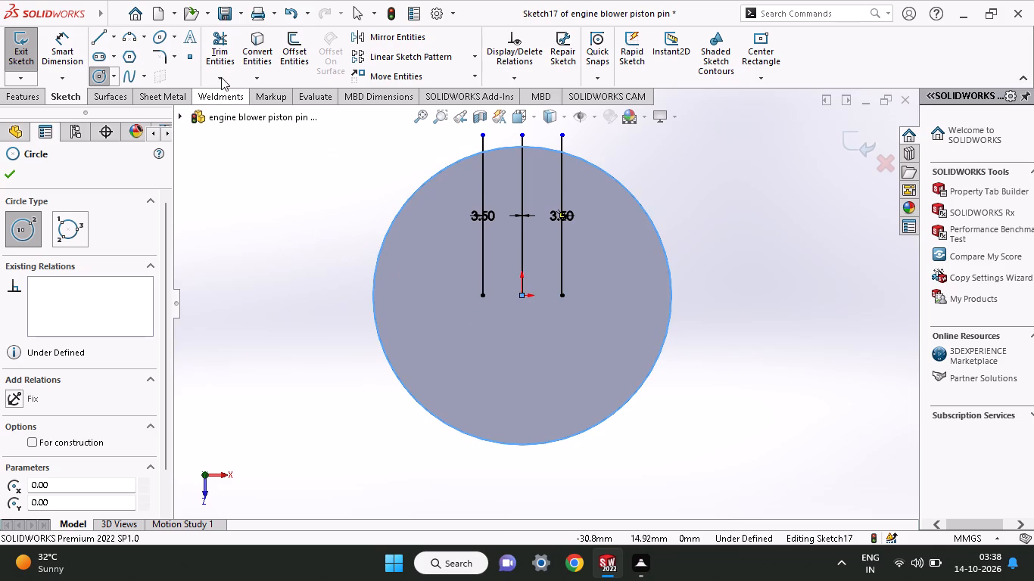
# Trim the ends of the three vertical lines that extend beyond the 13.25 mm radius circle.
pyautogui.click(212, 53)
pyautogui.moveTo(462, 141); pyautogui.dragTo(478, 141)
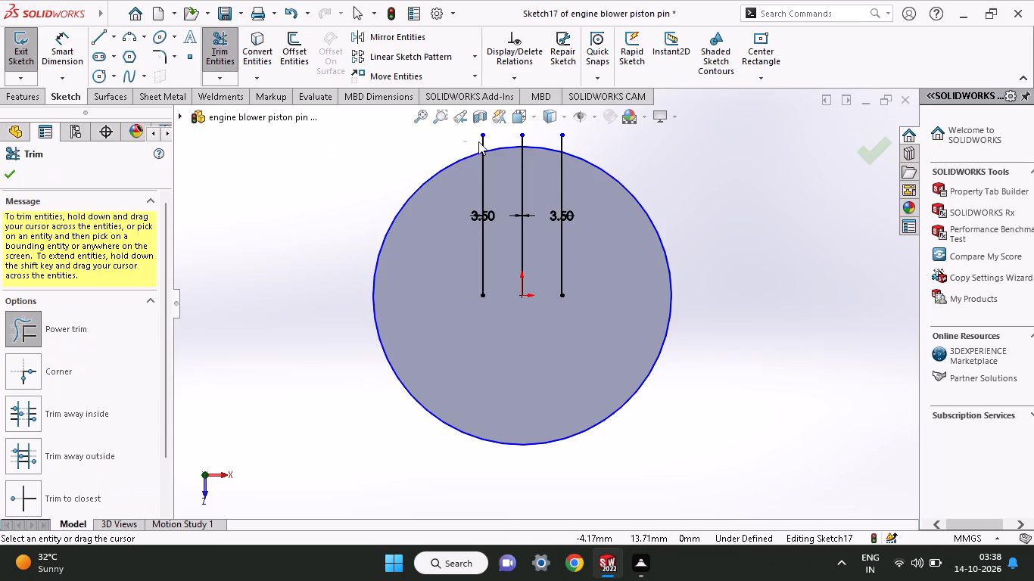
pyautogui.moveTo(478, 141); pyautogui.dragTo(577, 141)
pyautogui.moveTo(577, 141); pyautogui.dragTo(551, 138)
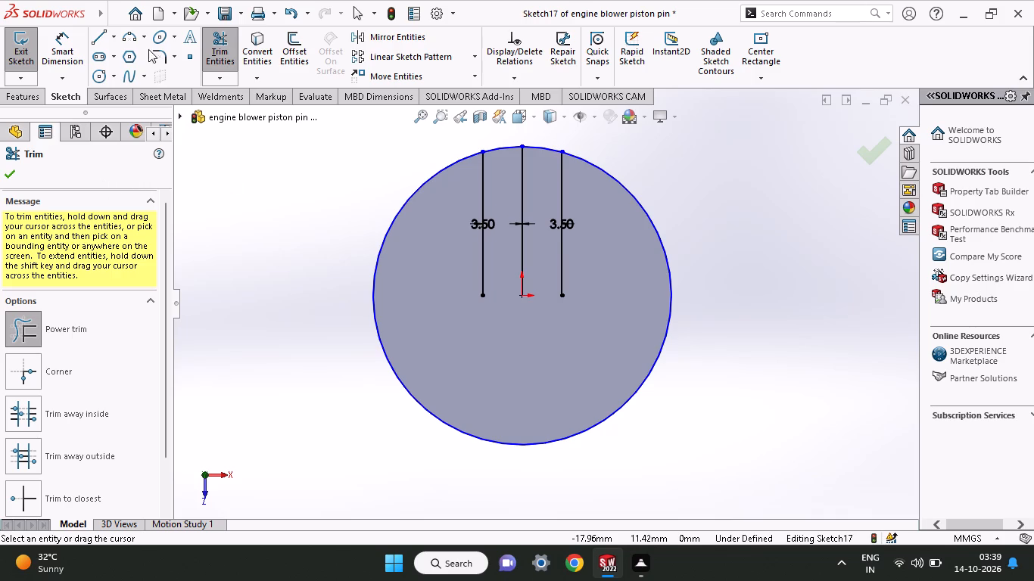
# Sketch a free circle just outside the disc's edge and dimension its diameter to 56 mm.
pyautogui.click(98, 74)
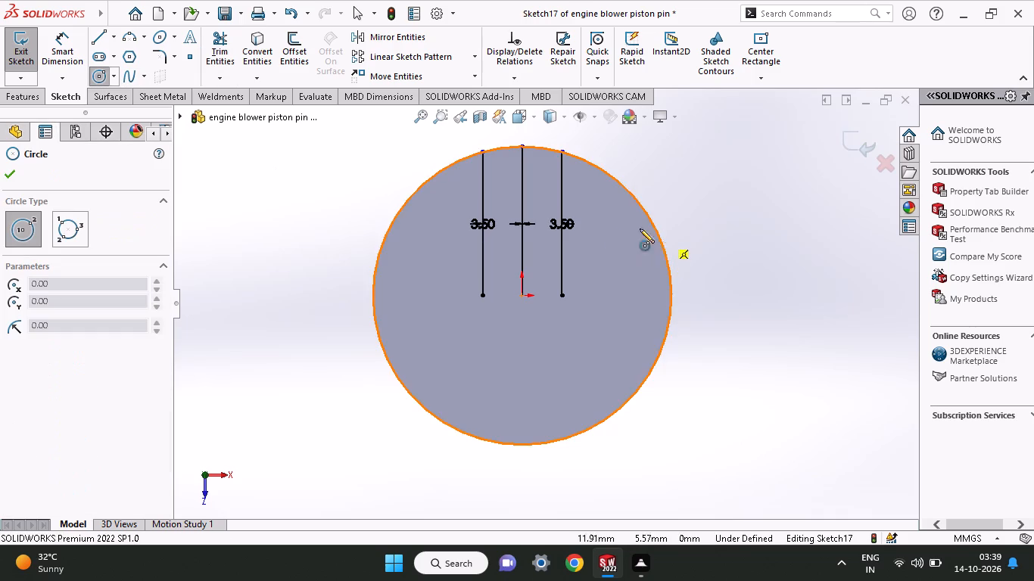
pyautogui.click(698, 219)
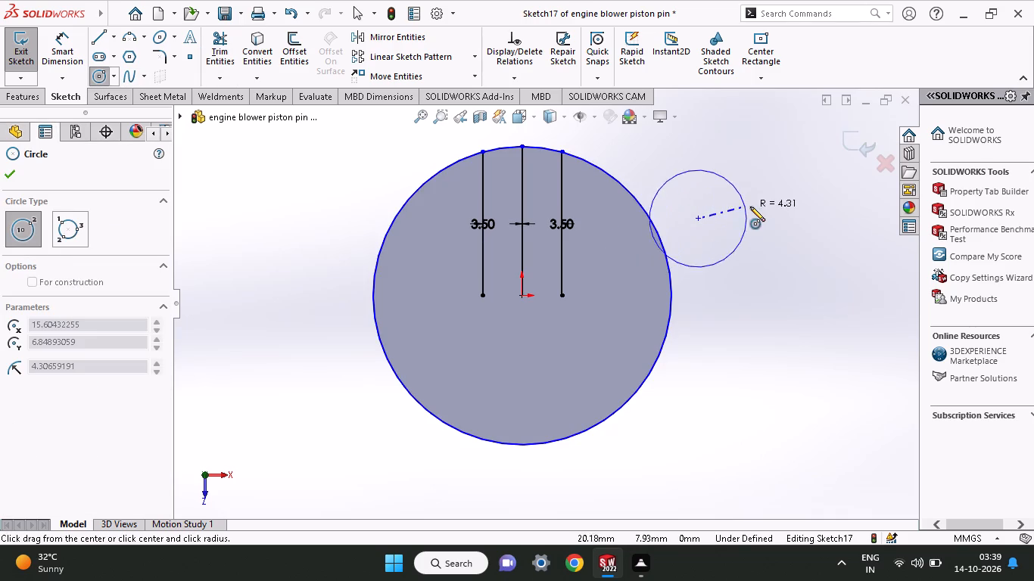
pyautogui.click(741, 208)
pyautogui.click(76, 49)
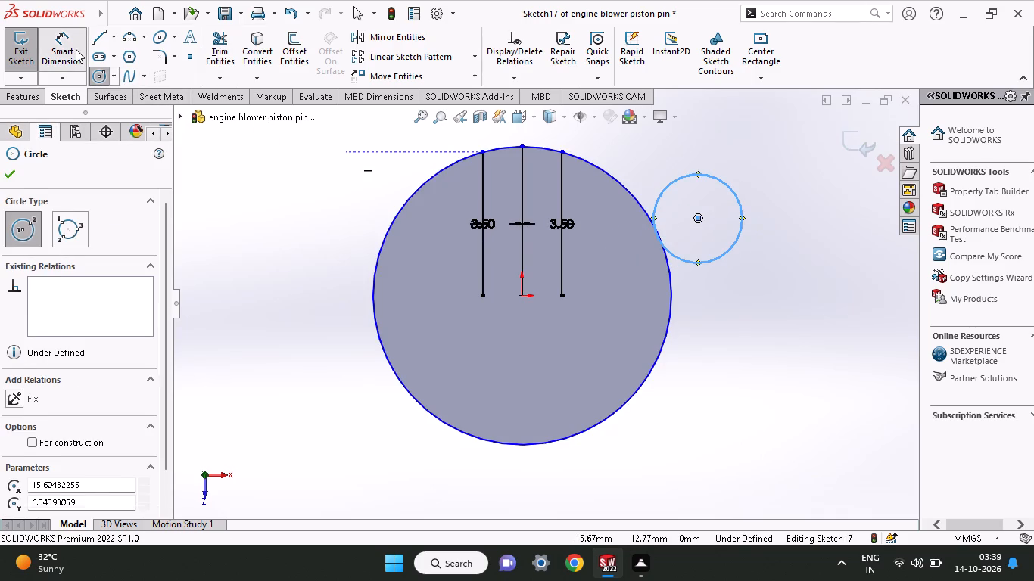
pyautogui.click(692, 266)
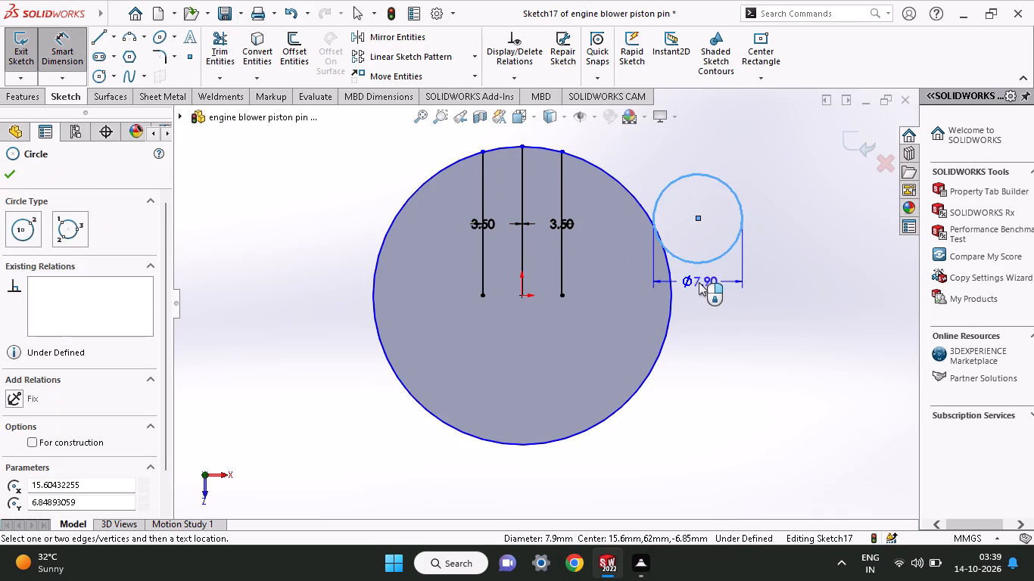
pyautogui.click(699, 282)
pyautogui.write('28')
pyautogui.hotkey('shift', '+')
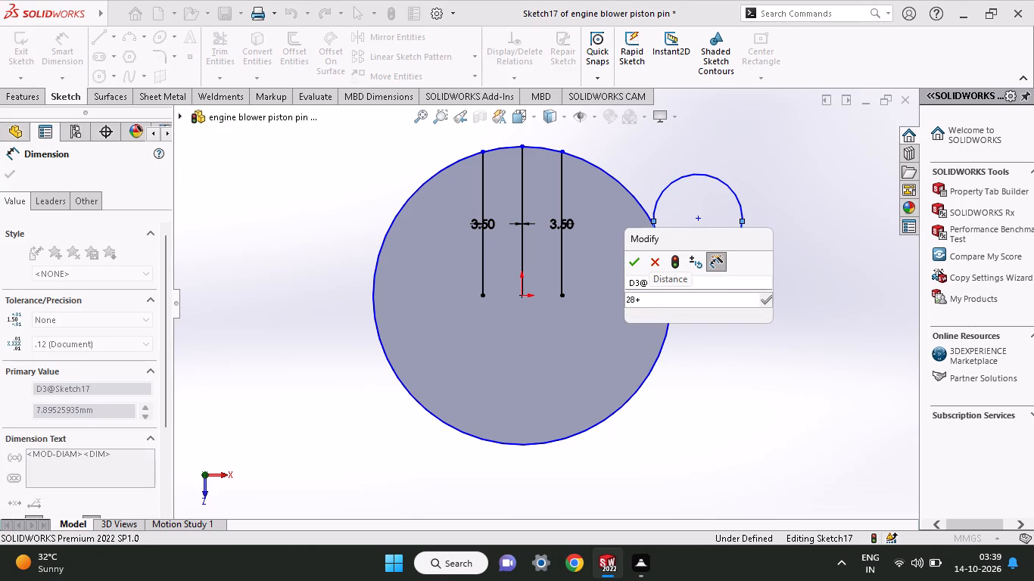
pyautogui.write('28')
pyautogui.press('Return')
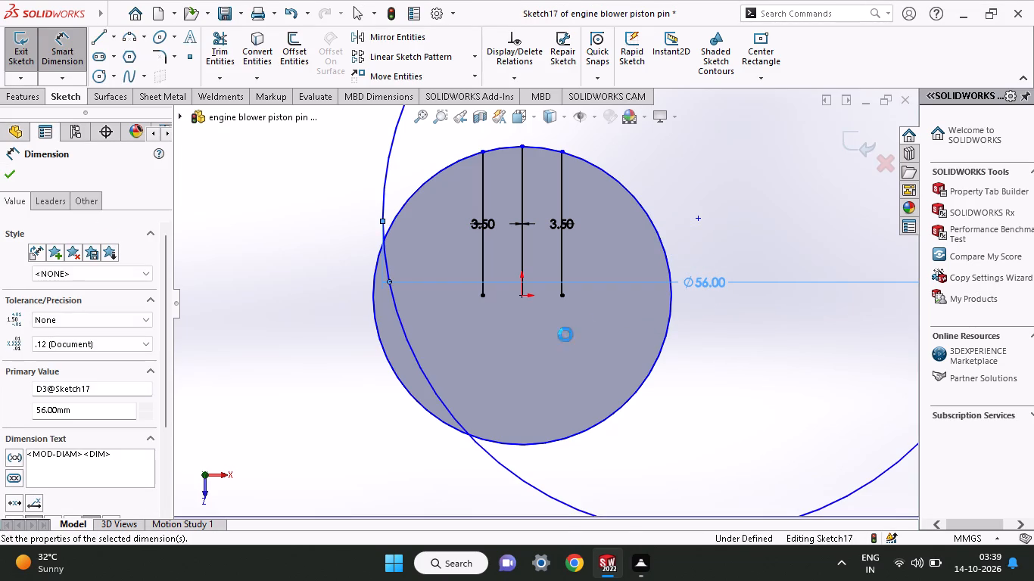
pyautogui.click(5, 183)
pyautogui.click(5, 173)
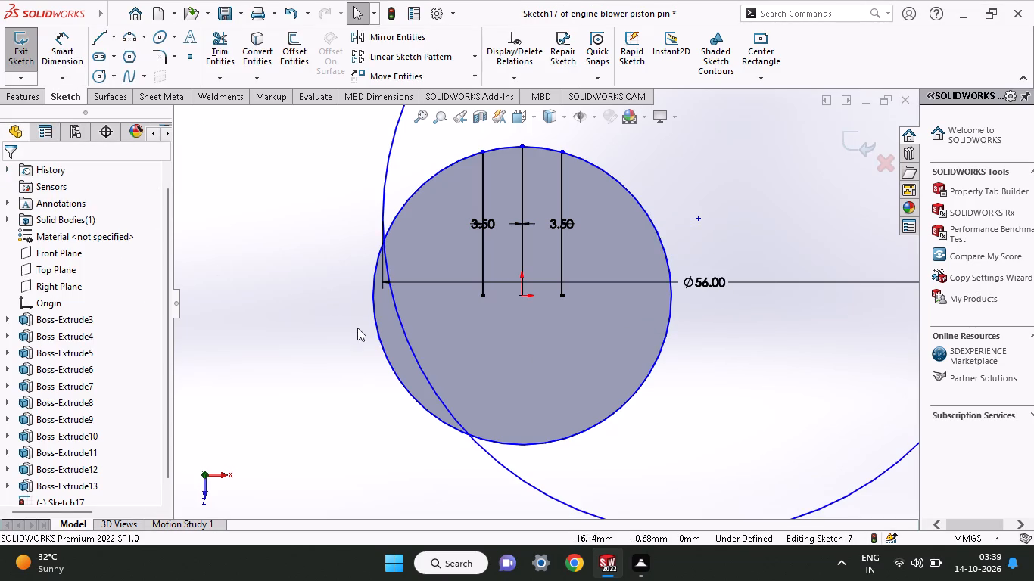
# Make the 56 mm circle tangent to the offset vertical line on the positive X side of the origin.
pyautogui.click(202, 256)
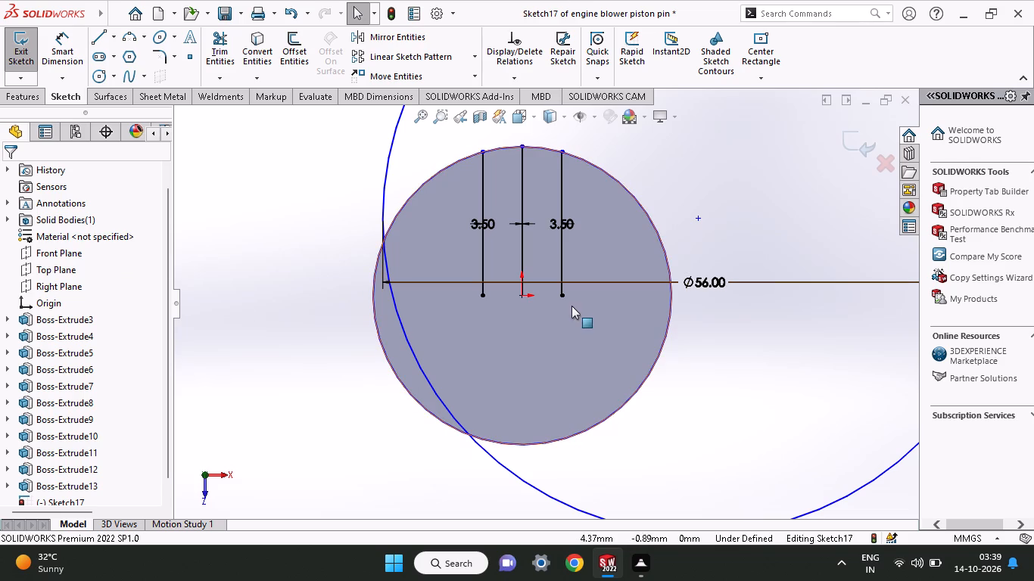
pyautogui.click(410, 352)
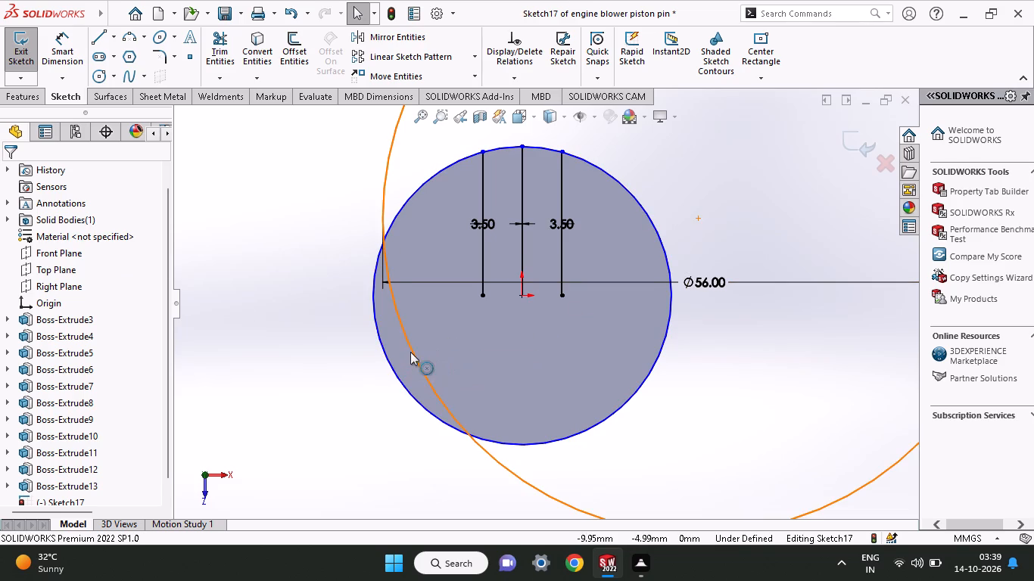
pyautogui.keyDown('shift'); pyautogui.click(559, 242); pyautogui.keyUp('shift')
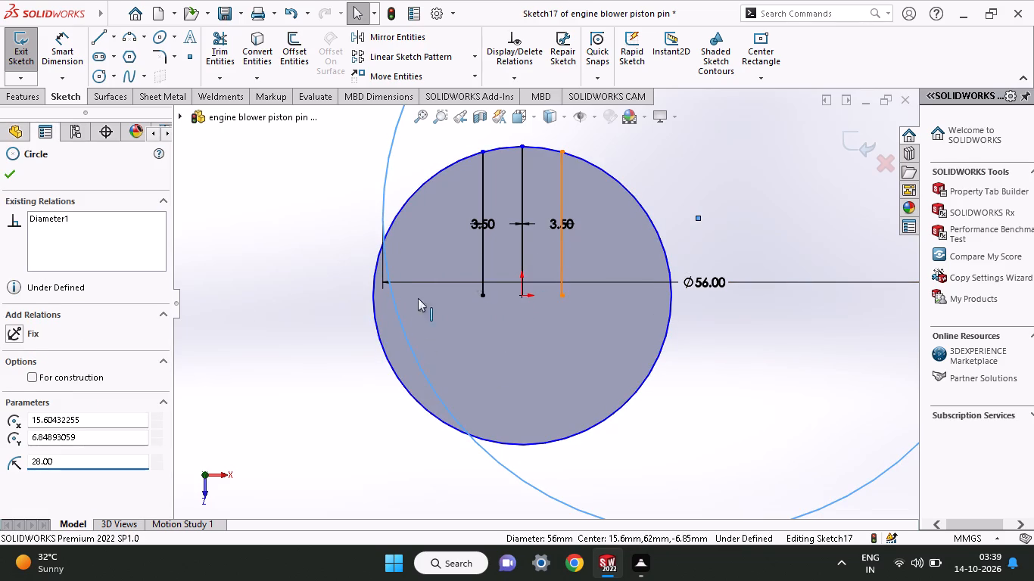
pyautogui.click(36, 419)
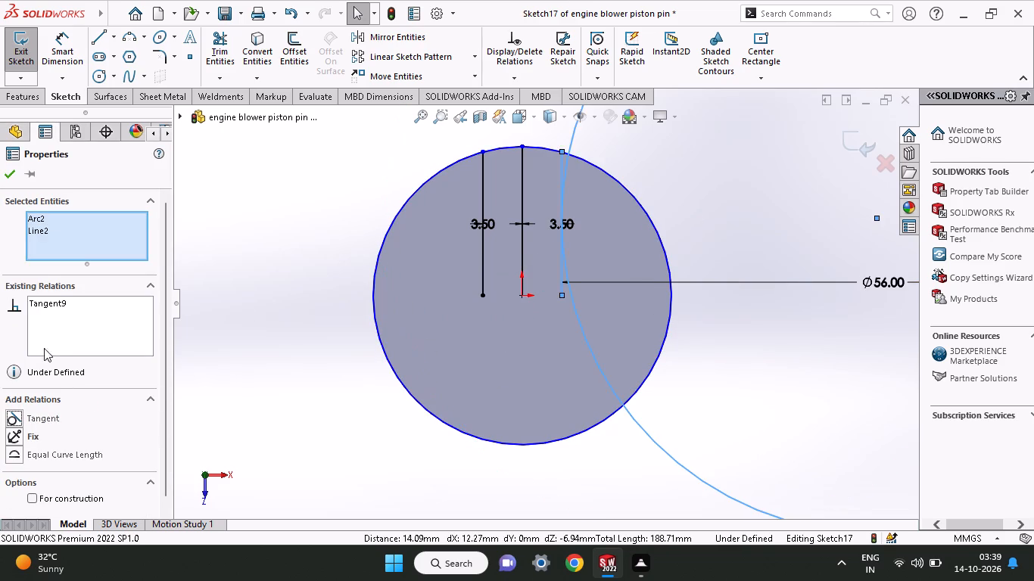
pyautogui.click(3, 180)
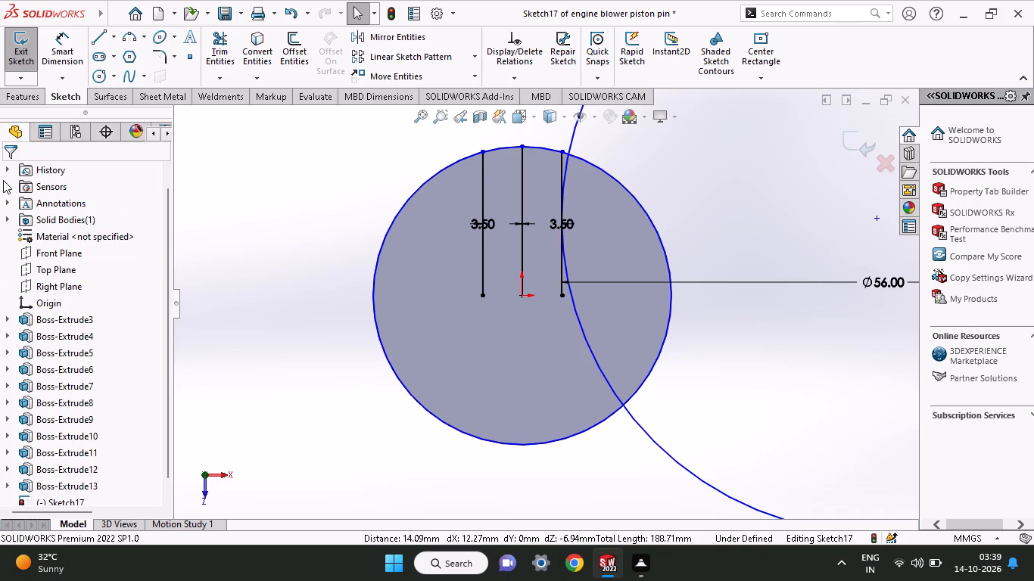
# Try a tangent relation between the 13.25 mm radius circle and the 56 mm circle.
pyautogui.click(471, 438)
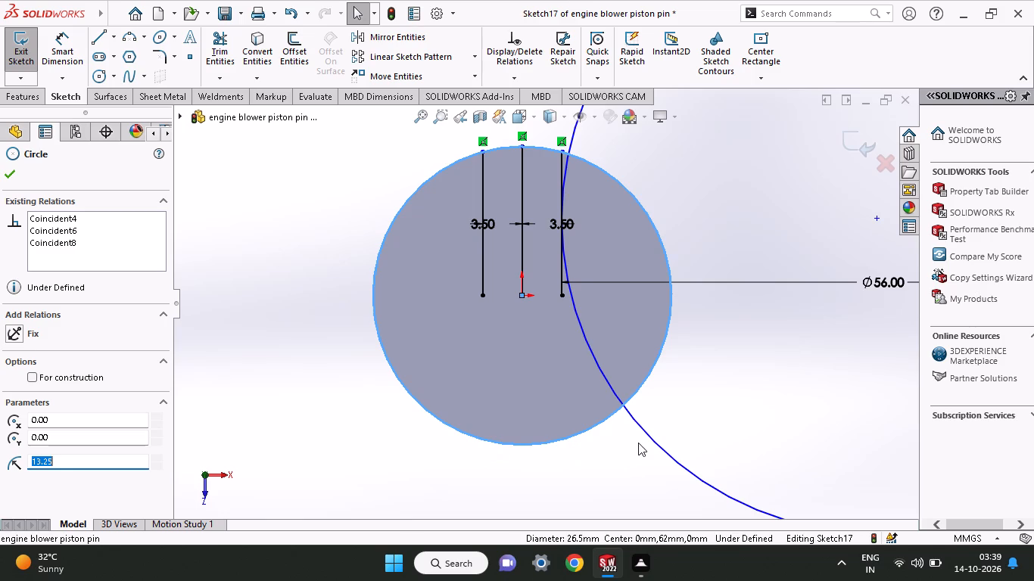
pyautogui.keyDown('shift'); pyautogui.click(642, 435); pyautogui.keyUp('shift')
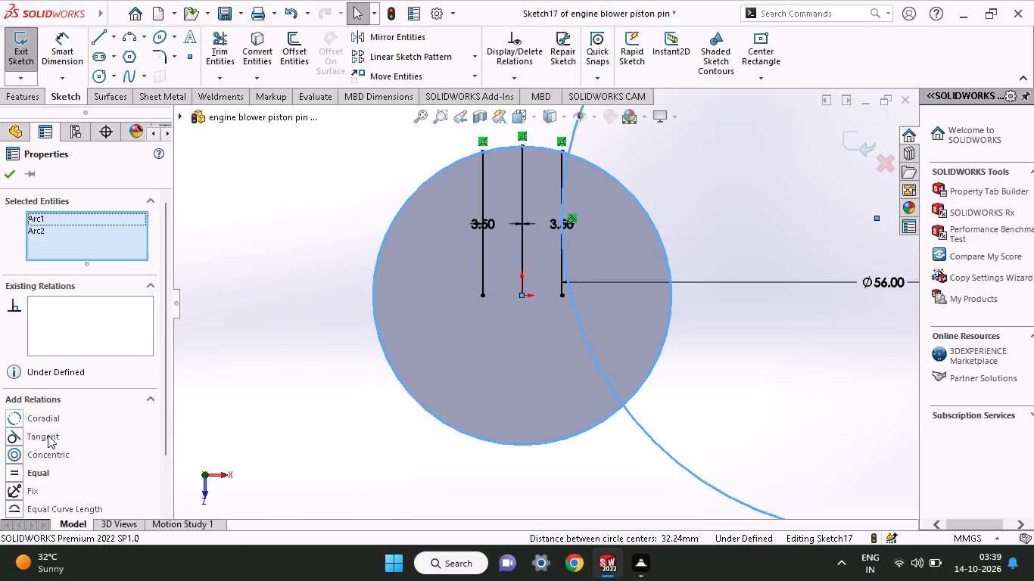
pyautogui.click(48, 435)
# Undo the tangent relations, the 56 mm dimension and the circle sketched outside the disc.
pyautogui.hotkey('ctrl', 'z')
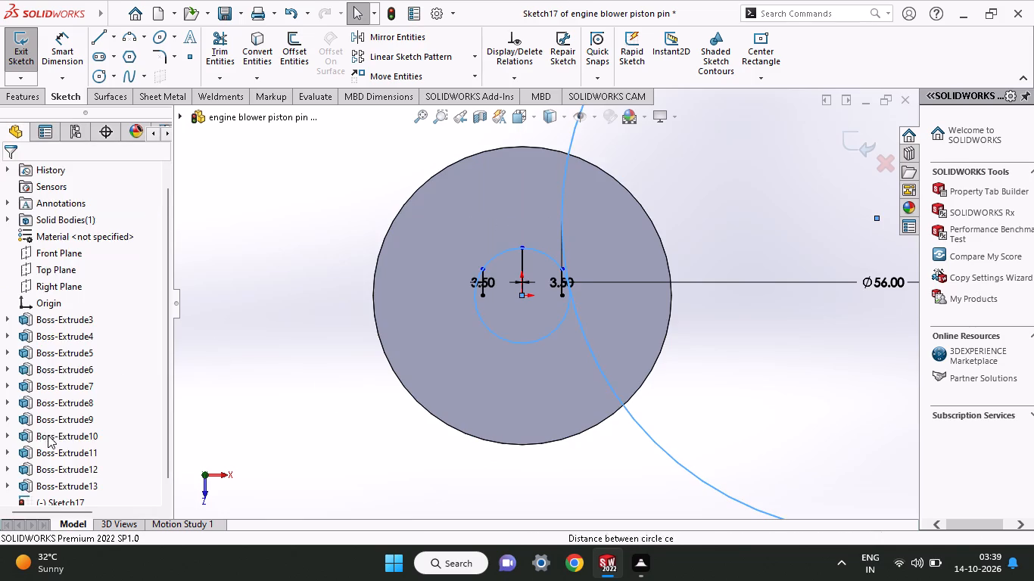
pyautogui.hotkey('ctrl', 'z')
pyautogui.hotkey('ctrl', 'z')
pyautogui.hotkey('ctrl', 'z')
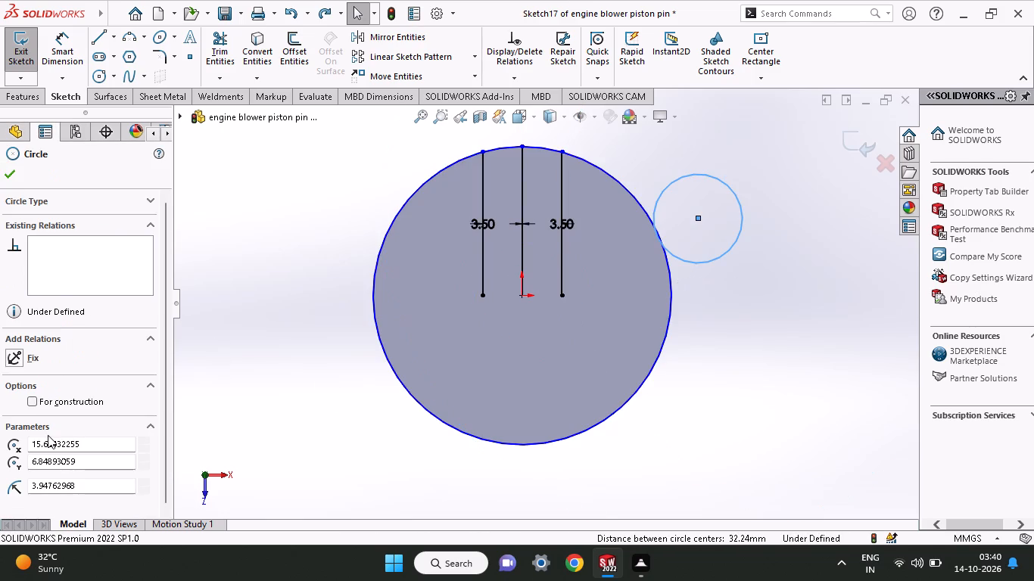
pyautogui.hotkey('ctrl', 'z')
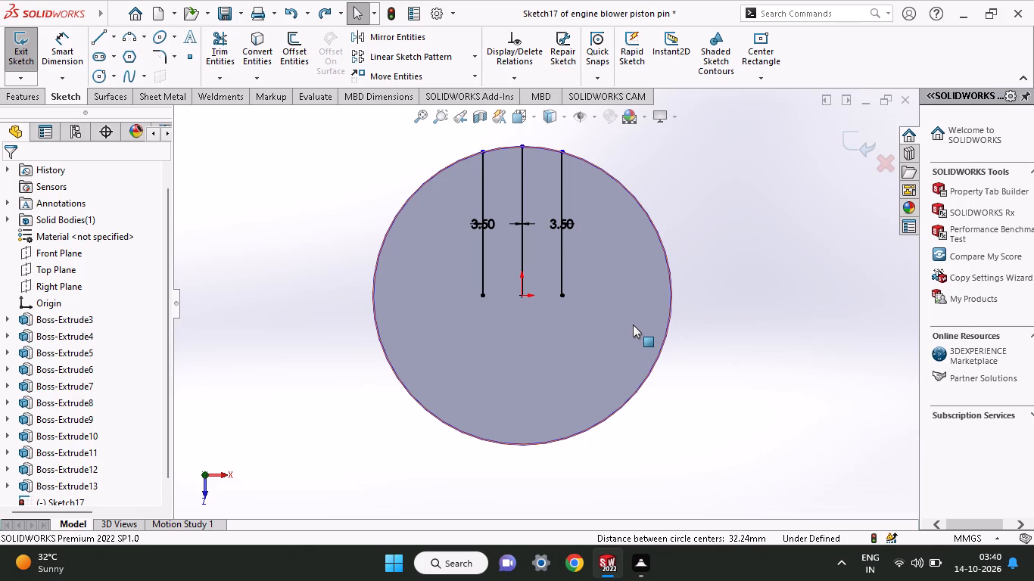
# Sketch a circle centred on the origin and dimension its diameter to 8.5 mm.
pyautogui.click(101, 82)
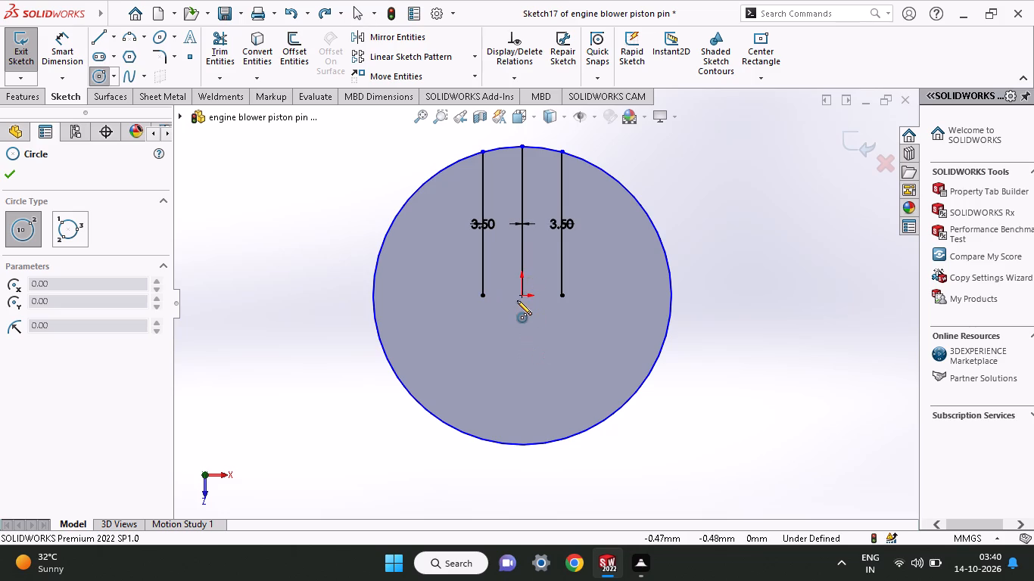
pyautogui.click(518, 299)
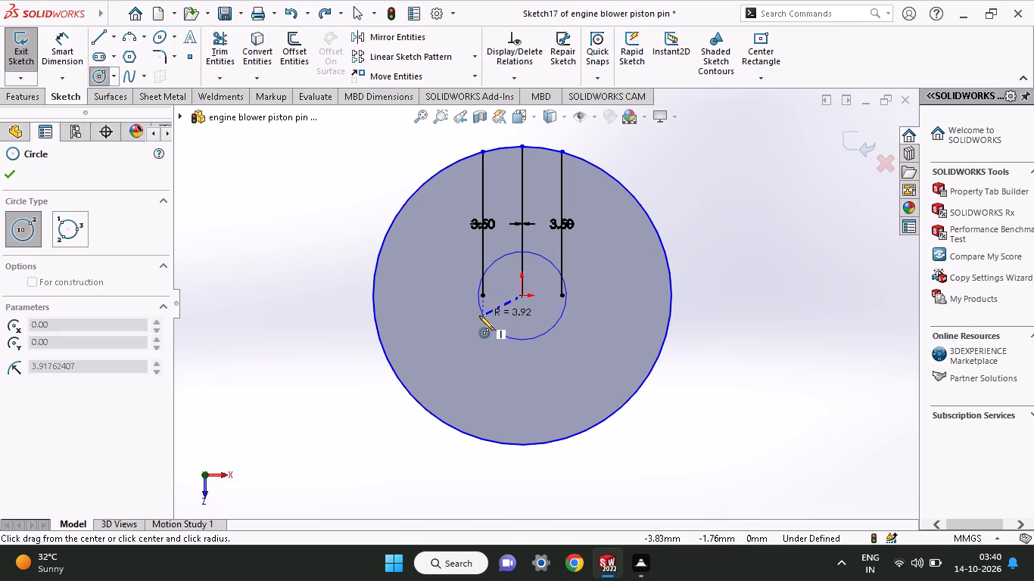
pyautogui.click(454, 325)
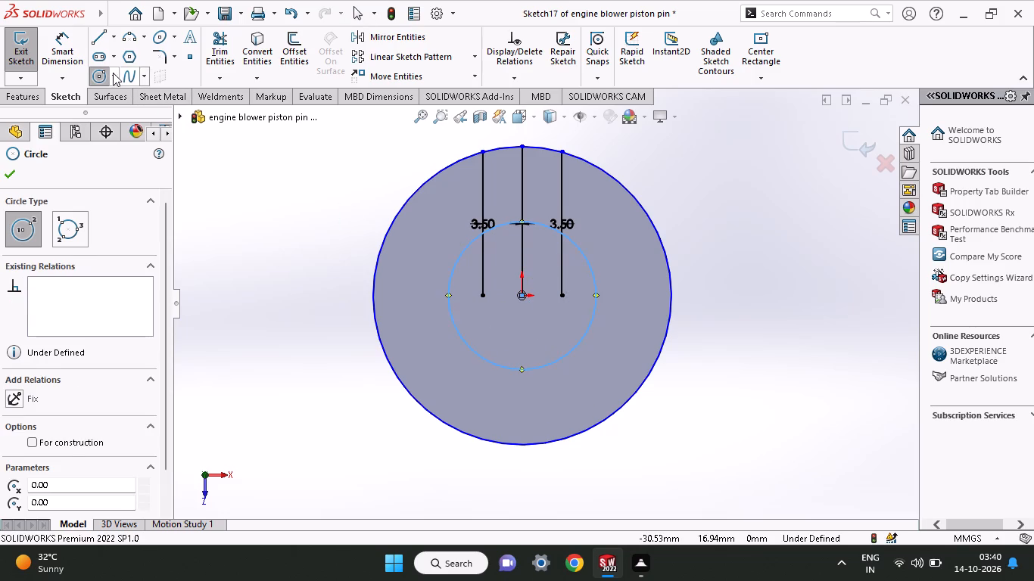
pyautogui.click(85, 61)
pyautogui.click(457, 342)
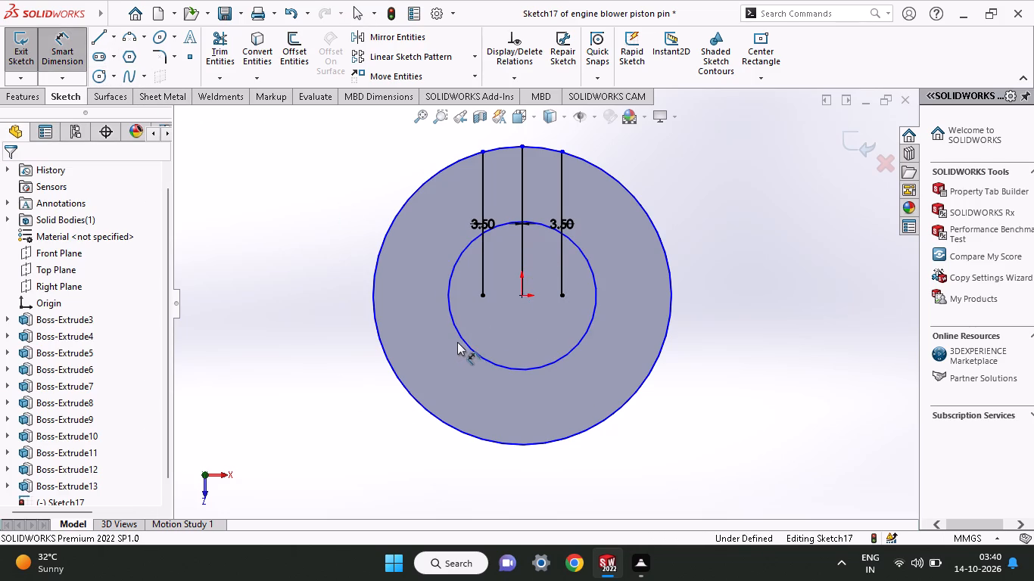
pyautogui.click(459, 337)
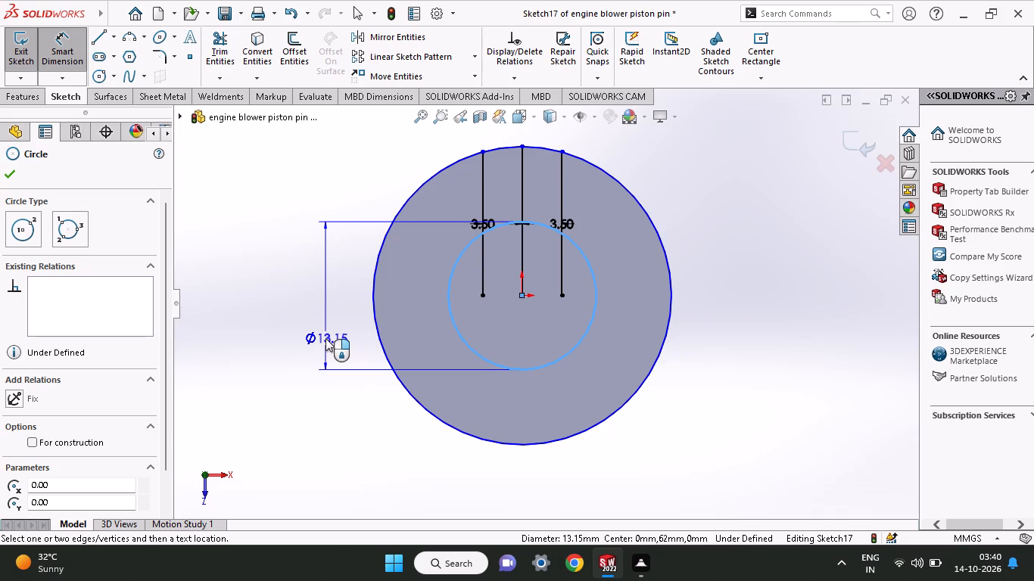
pyautogui.click(325, 338)
pyautogui.write('8.5')
pyautogui.press('Return')
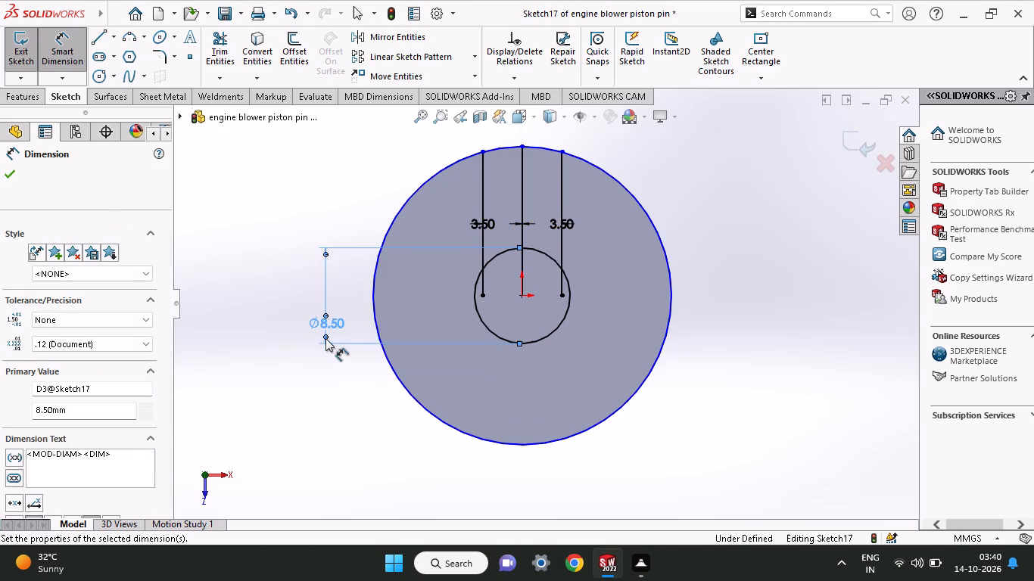
pyautogui.click(12, 177)
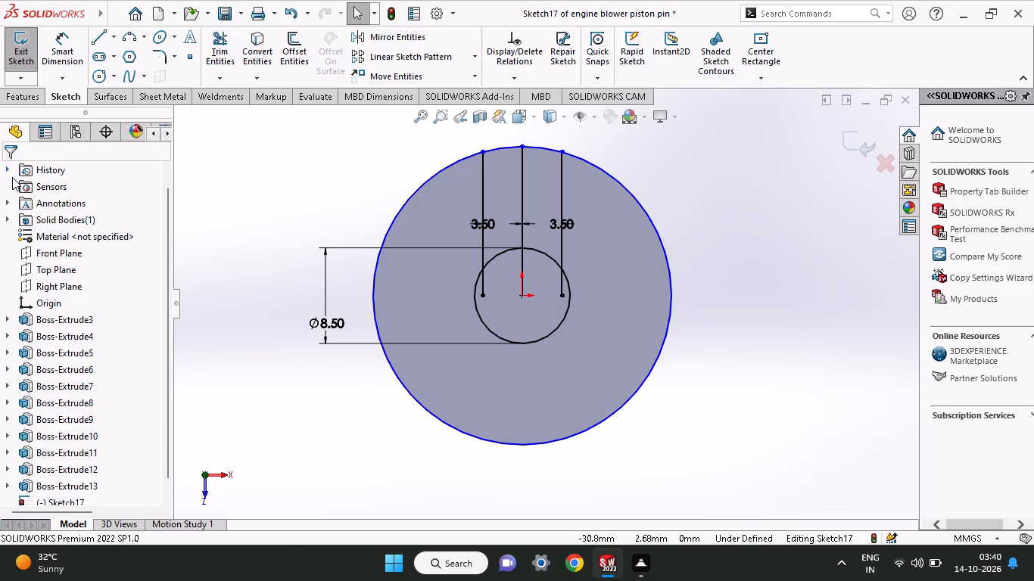
# Sketch horizontal lines along the lowest point of the 8.5 mm circle, extending past the disc's edge on both sides.
pyautogui.click(98, 34)
pyautogui.click(522, 342)
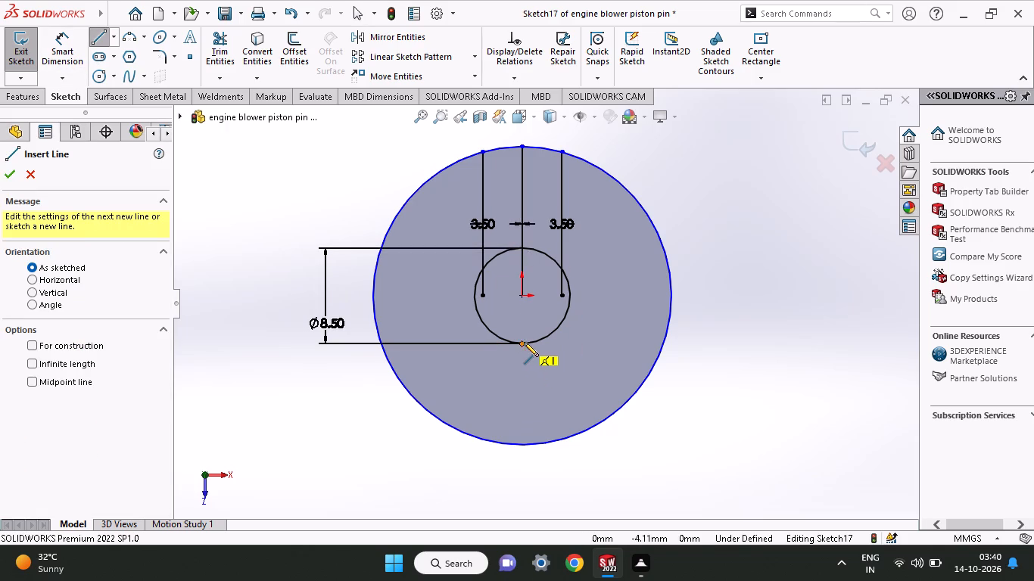
pyautogui.click(725, 340)
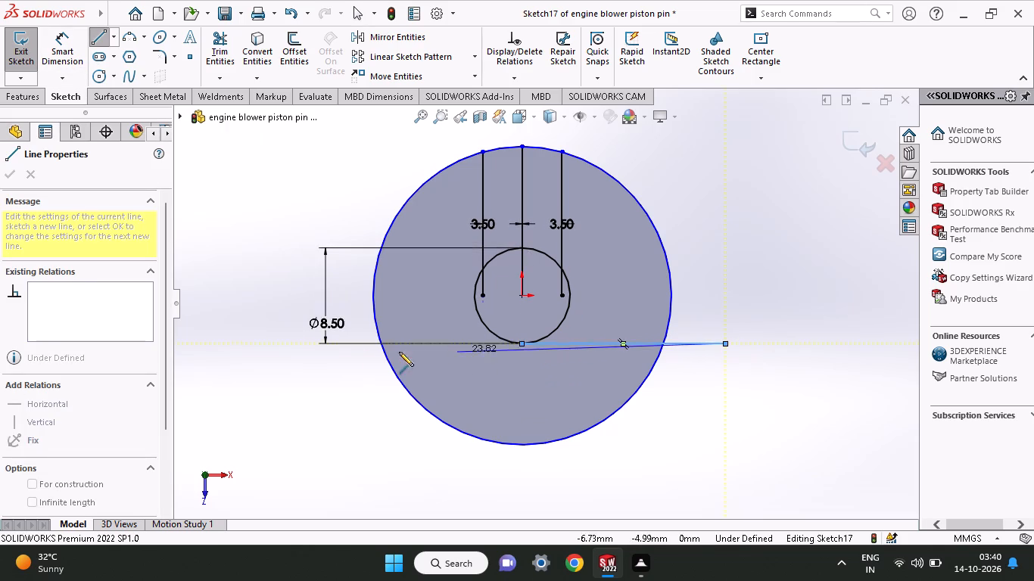
pyautogui.click(294, 340)
pyautogui.rightClick(287, 272)
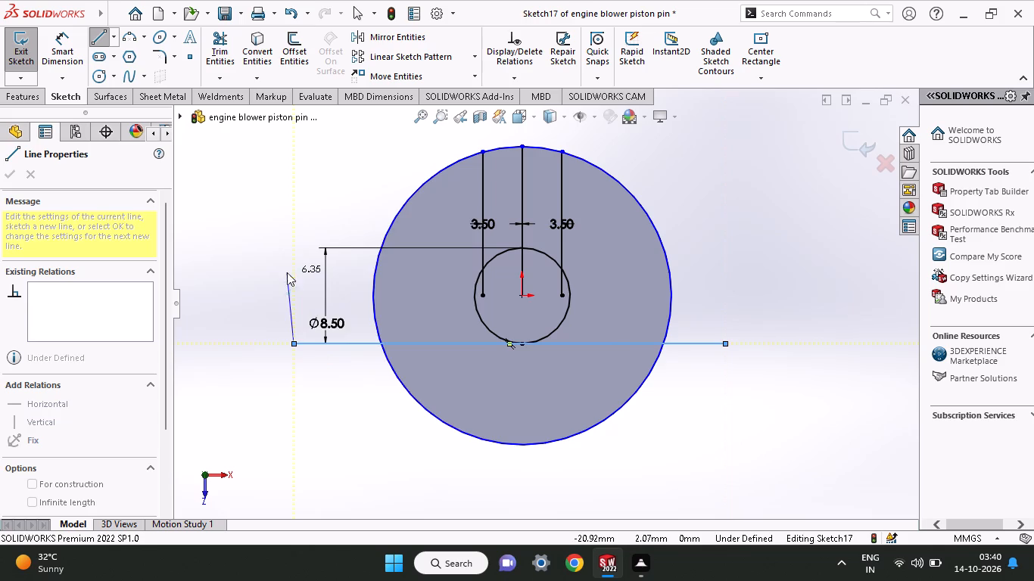
pyautogui.click(300, 287)
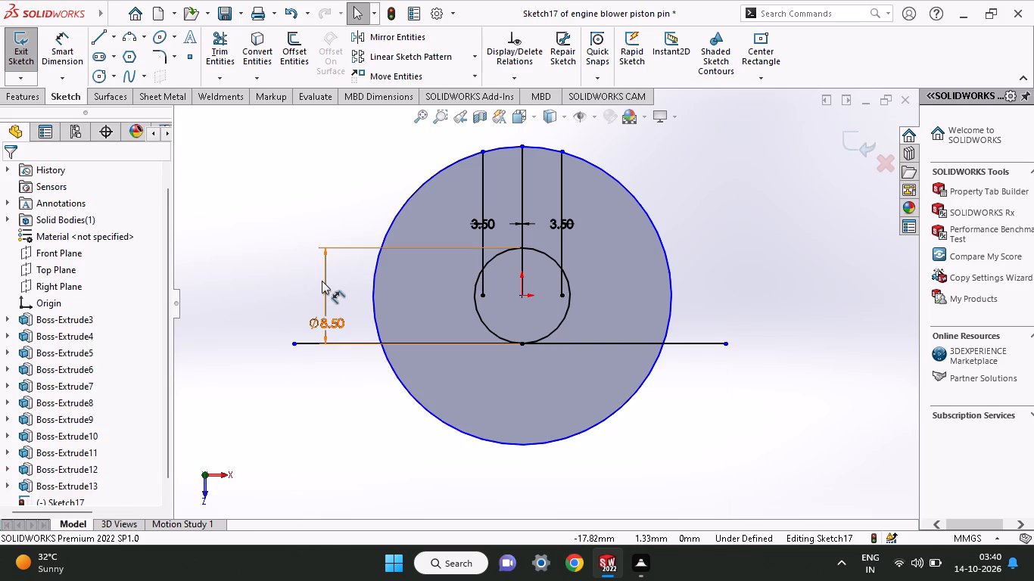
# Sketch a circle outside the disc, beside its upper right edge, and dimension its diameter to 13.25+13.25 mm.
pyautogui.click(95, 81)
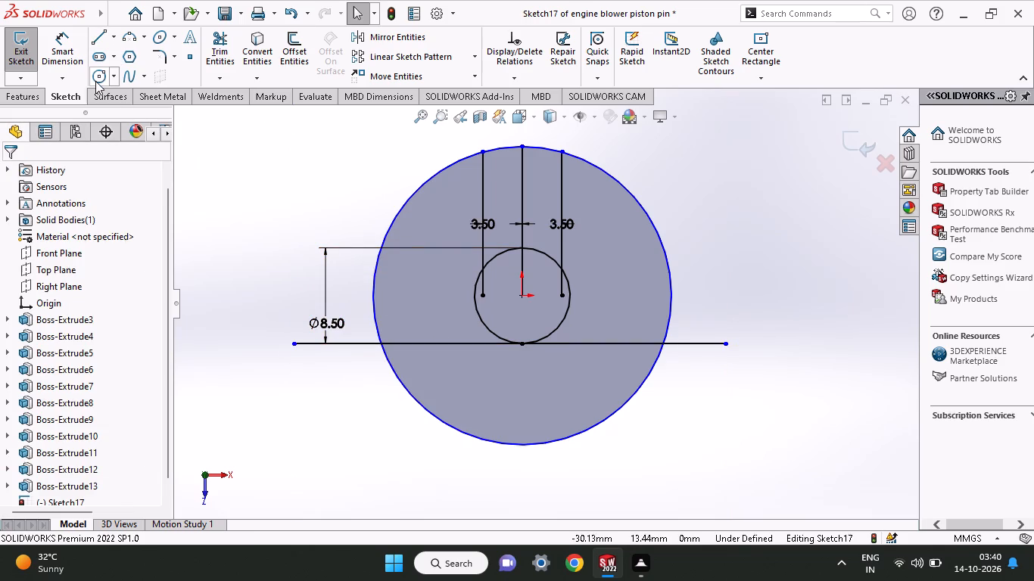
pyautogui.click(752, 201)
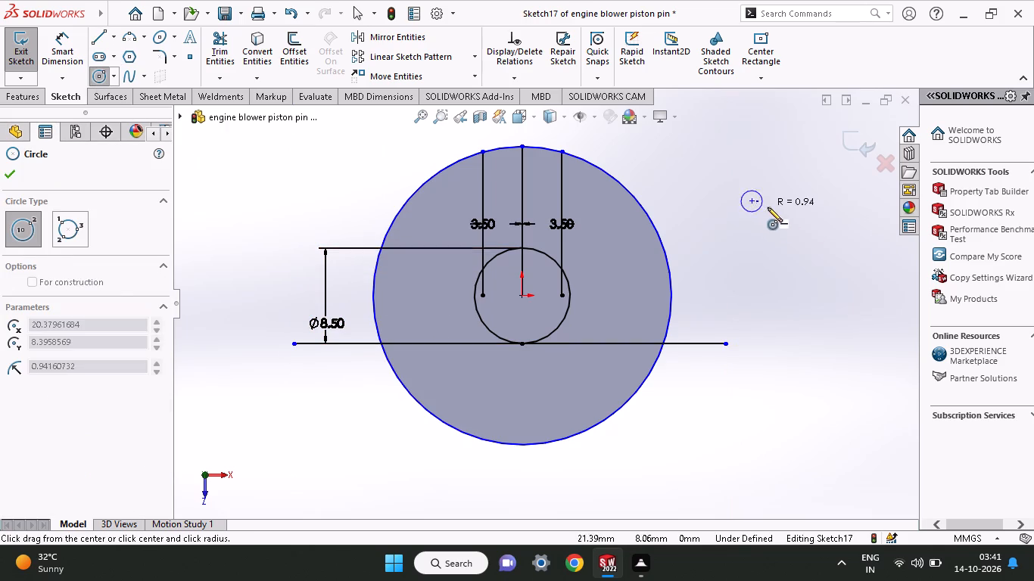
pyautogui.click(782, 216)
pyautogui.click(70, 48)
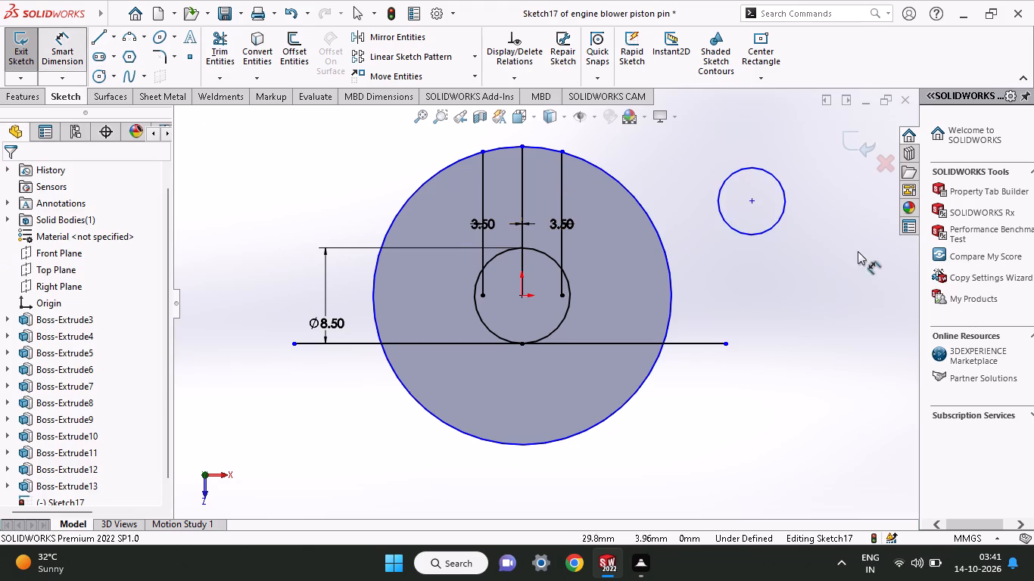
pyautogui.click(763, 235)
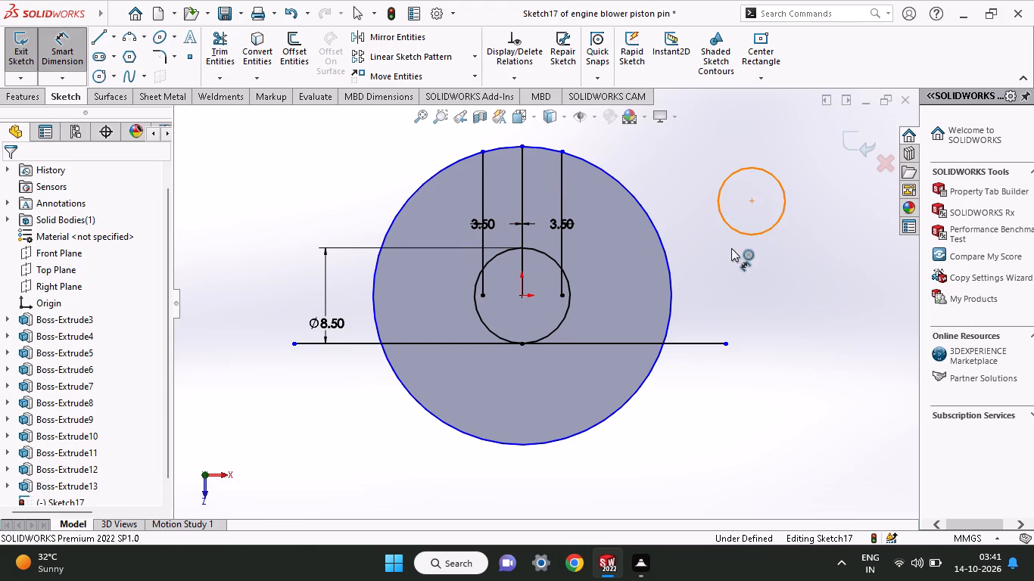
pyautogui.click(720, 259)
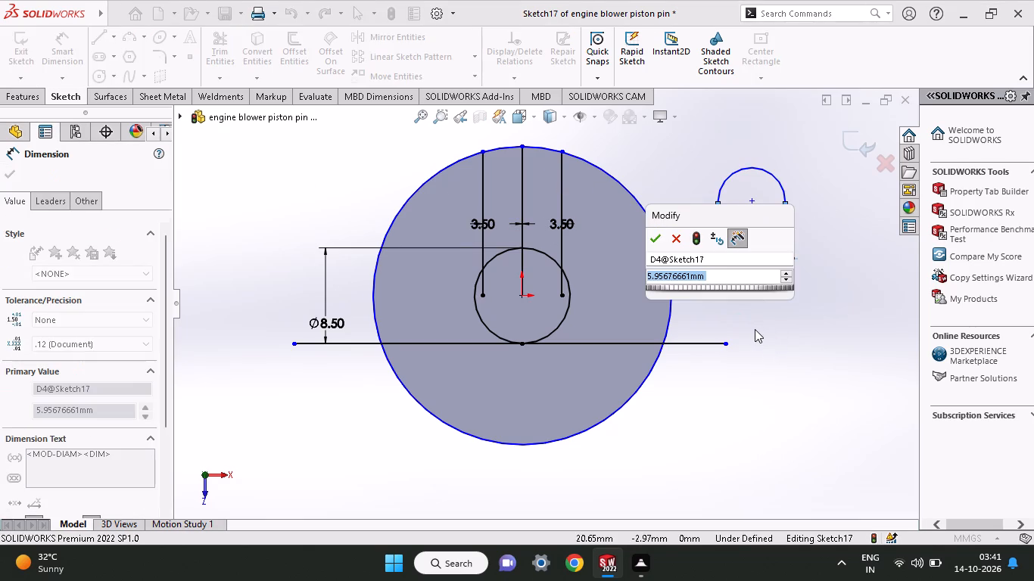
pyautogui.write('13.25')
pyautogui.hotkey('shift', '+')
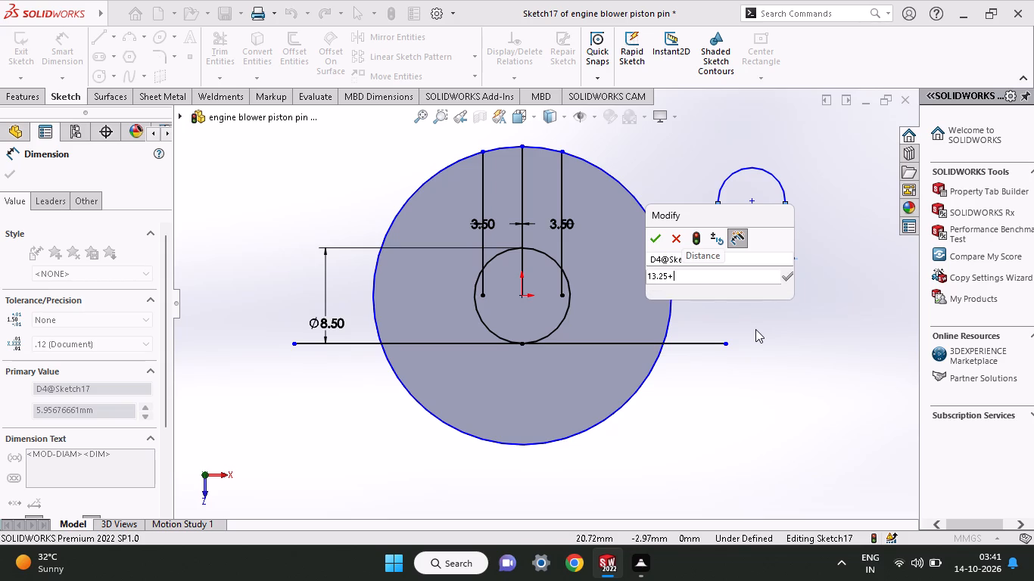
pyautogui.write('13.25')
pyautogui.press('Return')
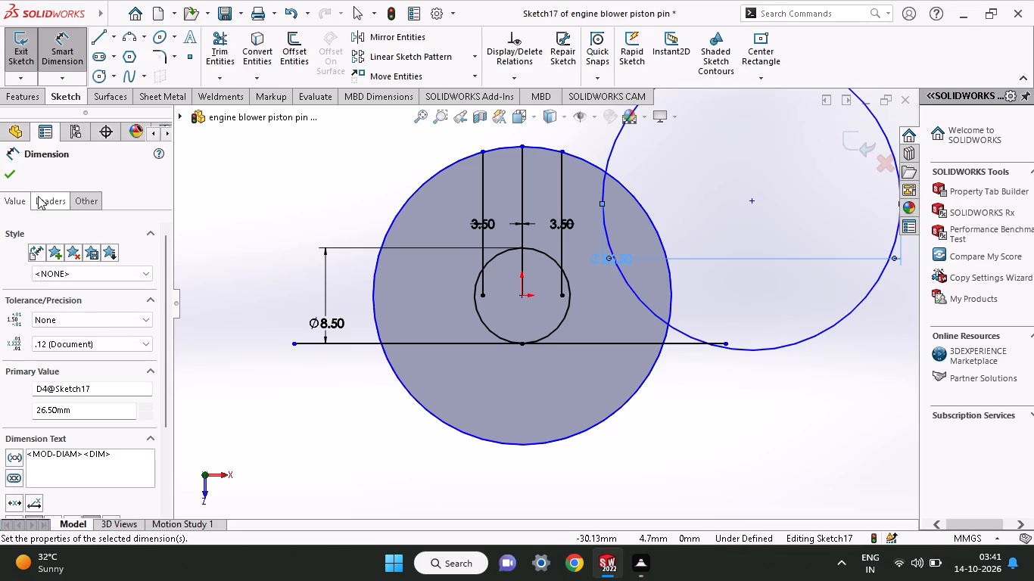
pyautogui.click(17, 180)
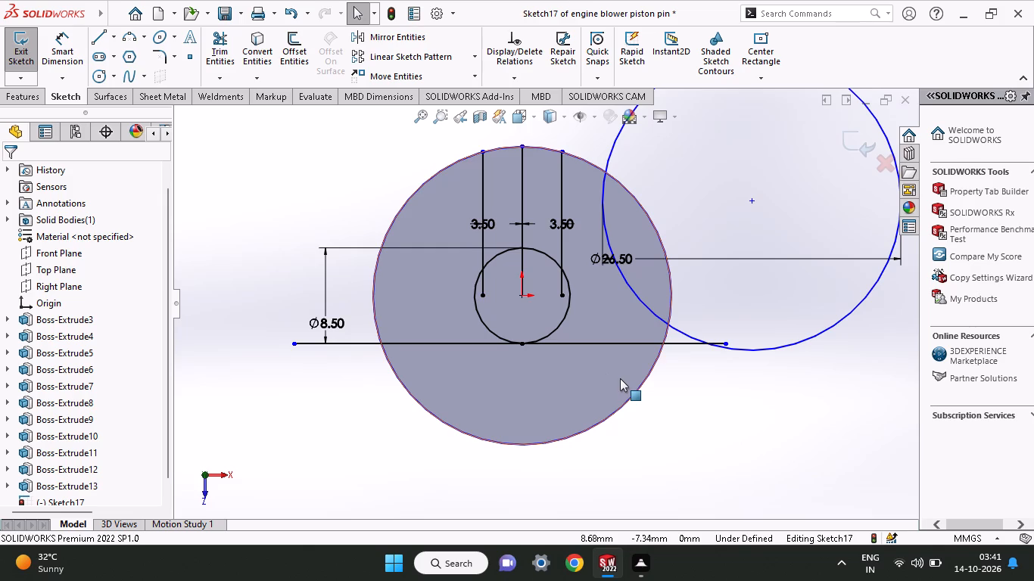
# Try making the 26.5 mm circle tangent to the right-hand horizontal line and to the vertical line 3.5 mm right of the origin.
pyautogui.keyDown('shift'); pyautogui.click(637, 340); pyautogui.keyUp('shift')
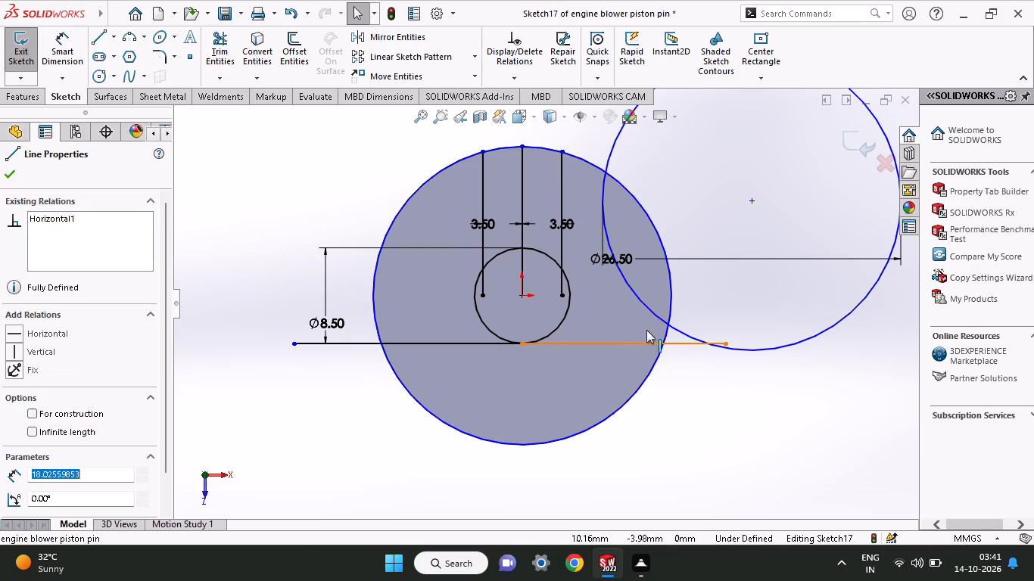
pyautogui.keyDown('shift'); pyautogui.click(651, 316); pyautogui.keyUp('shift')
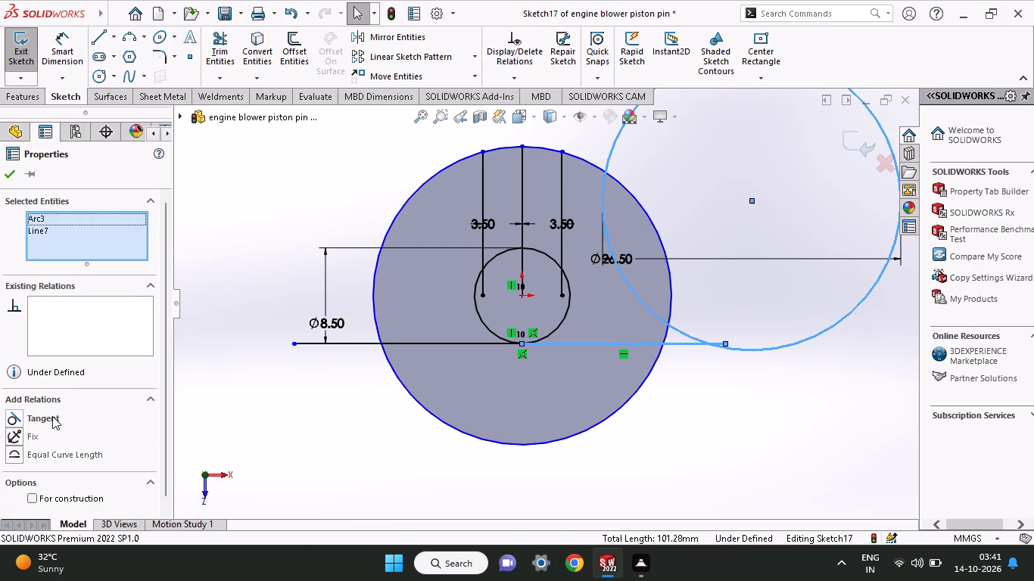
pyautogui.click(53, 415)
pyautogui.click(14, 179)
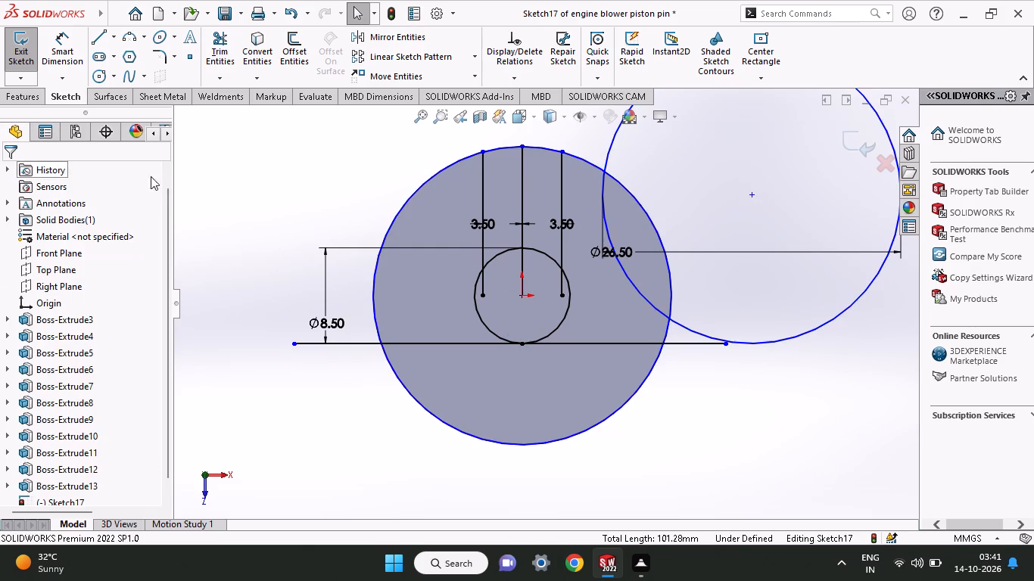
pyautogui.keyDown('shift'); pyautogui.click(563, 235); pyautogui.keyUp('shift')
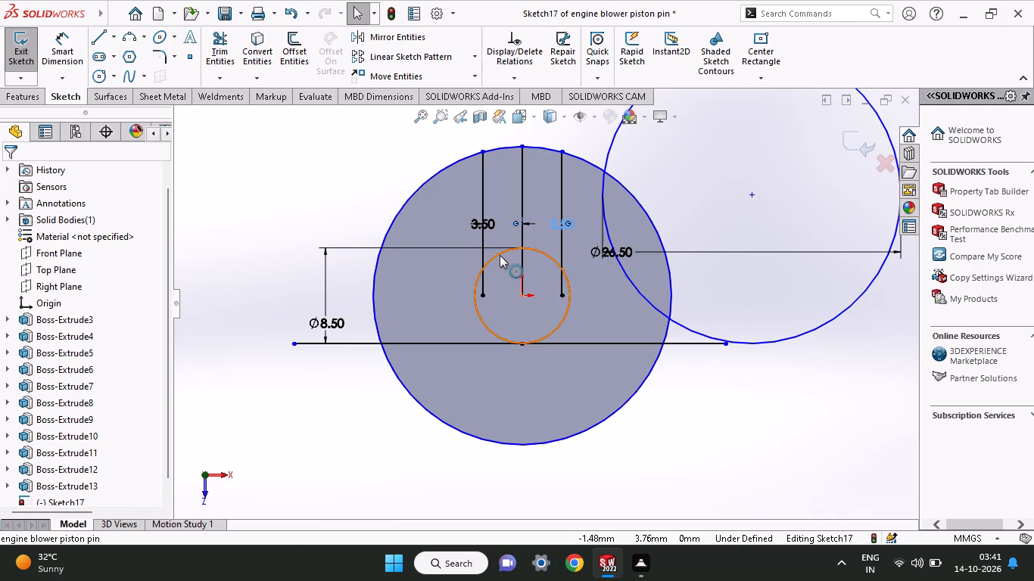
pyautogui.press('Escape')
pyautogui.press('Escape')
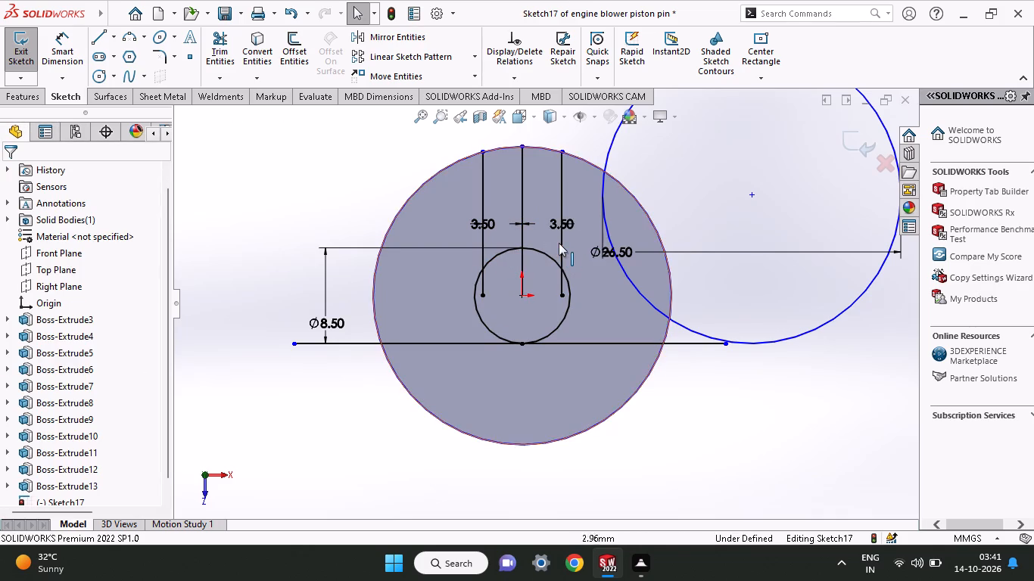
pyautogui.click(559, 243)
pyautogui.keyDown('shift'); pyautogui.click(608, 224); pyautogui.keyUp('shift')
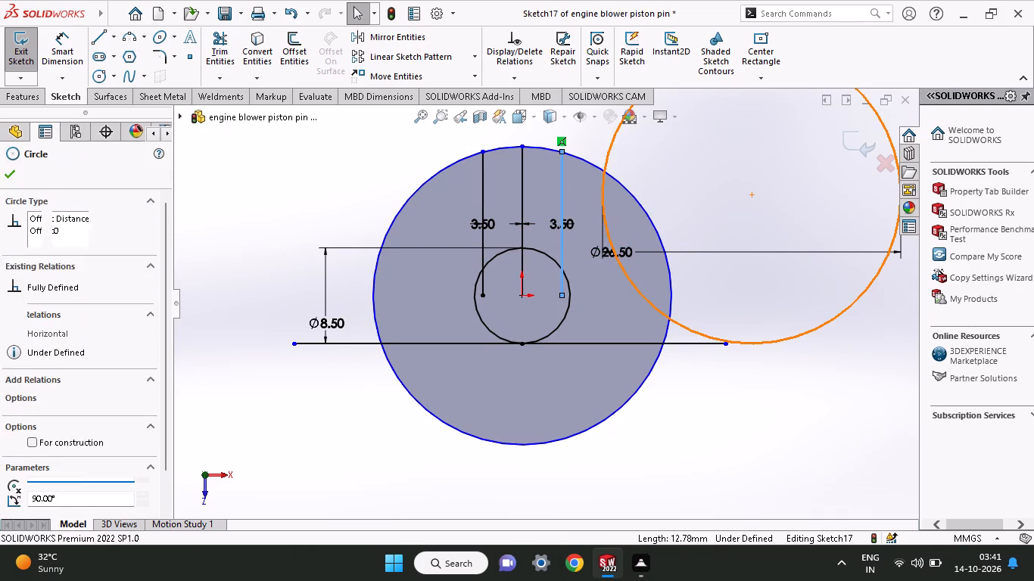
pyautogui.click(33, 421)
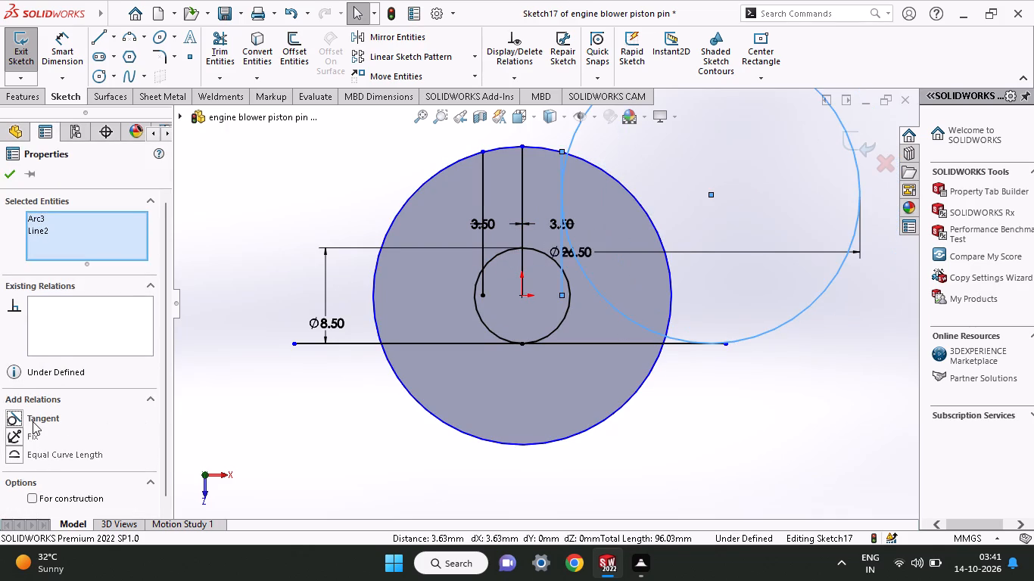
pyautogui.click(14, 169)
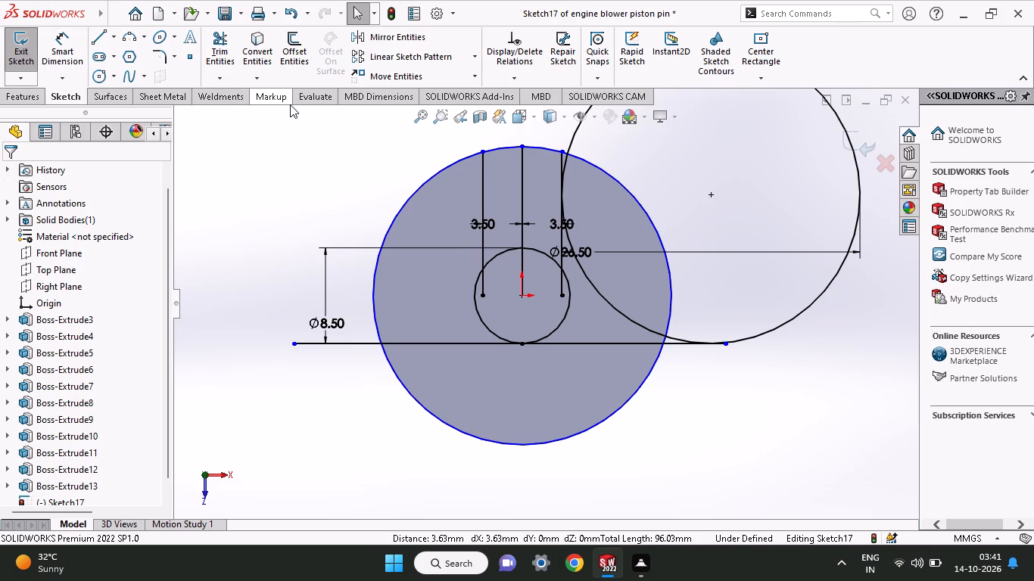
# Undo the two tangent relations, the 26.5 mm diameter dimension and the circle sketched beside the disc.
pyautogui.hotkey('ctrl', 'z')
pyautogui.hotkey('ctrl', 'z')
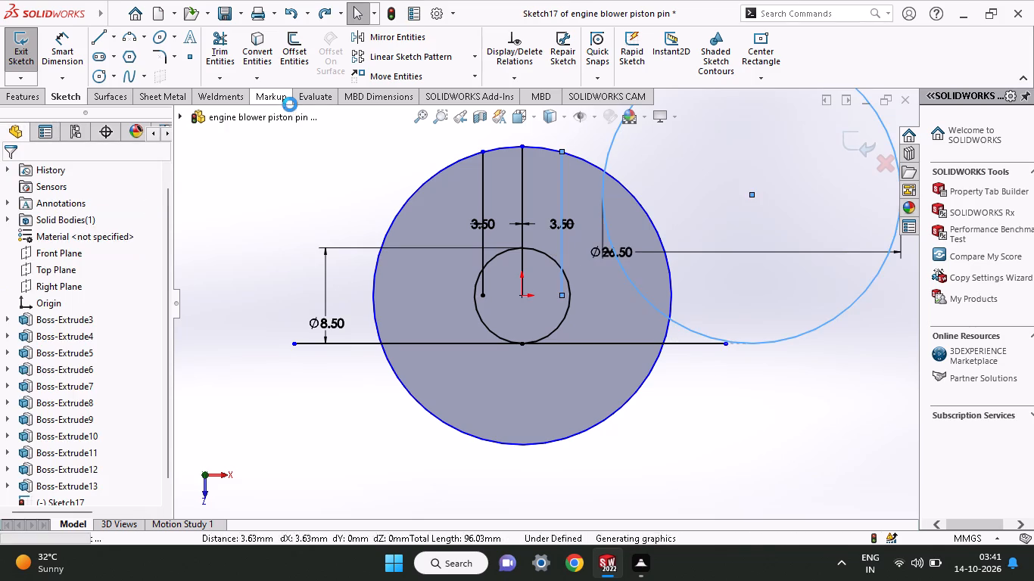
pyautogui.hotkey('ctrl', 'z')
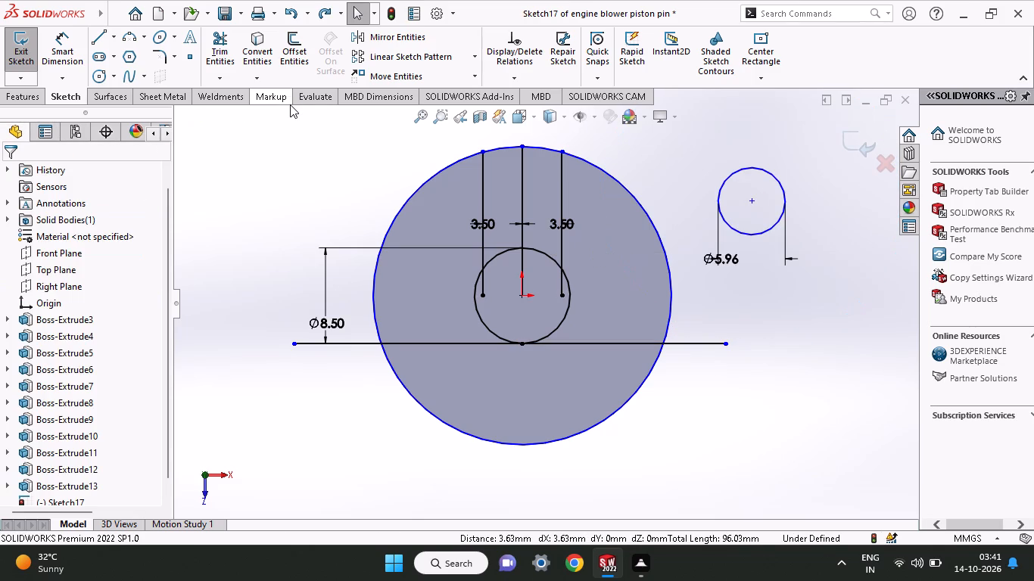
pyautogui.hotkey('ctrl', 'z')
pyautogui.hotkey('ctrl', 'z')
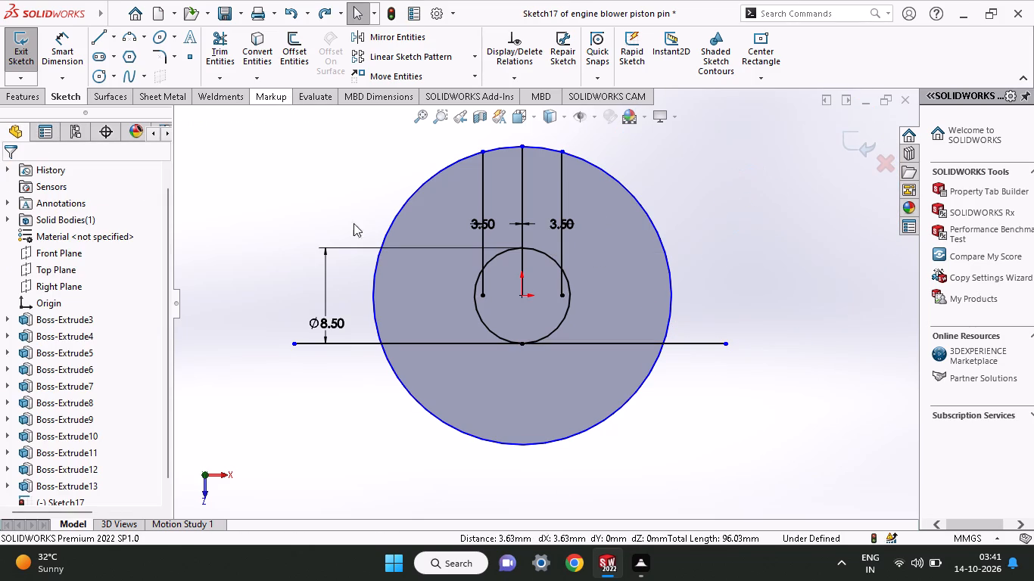
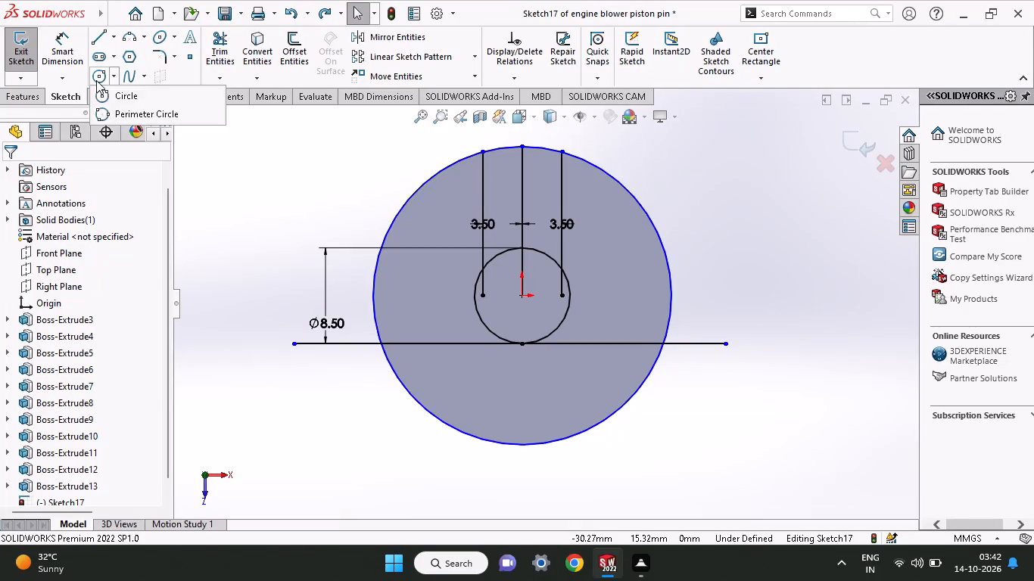
# Sketch a circle of 13.25 mm radius centred on the origin, along the disc's outer edge.
pyautogui.click(96, 80)
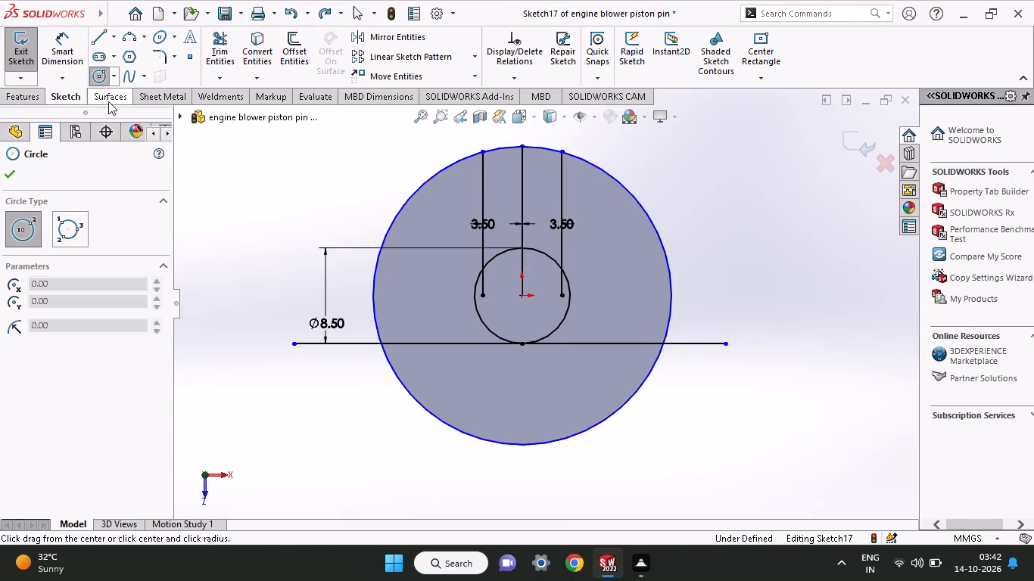
pyautogui.click(520, 299)
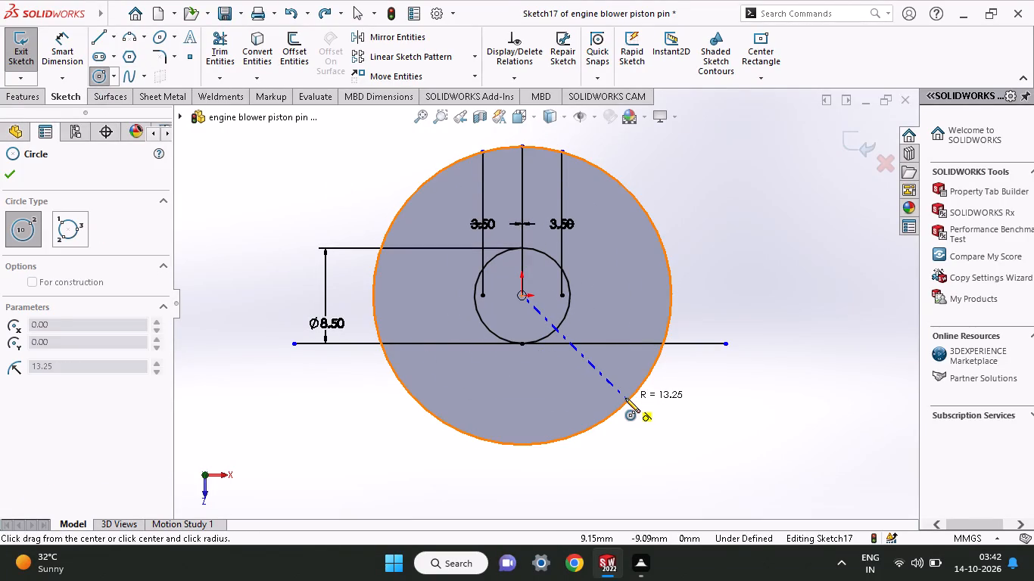
pyautogui.click(625, 398)
pyautogui.click(18, 170)
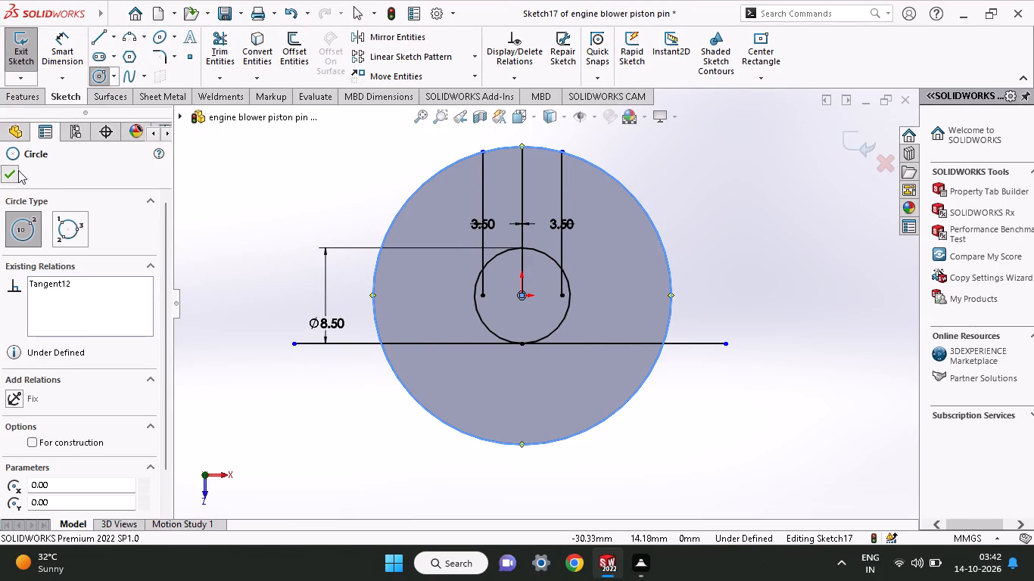
# Trim the part of the horizontal line that extends past the disc's right-hand edge.
pyautogui.click(209, 48)
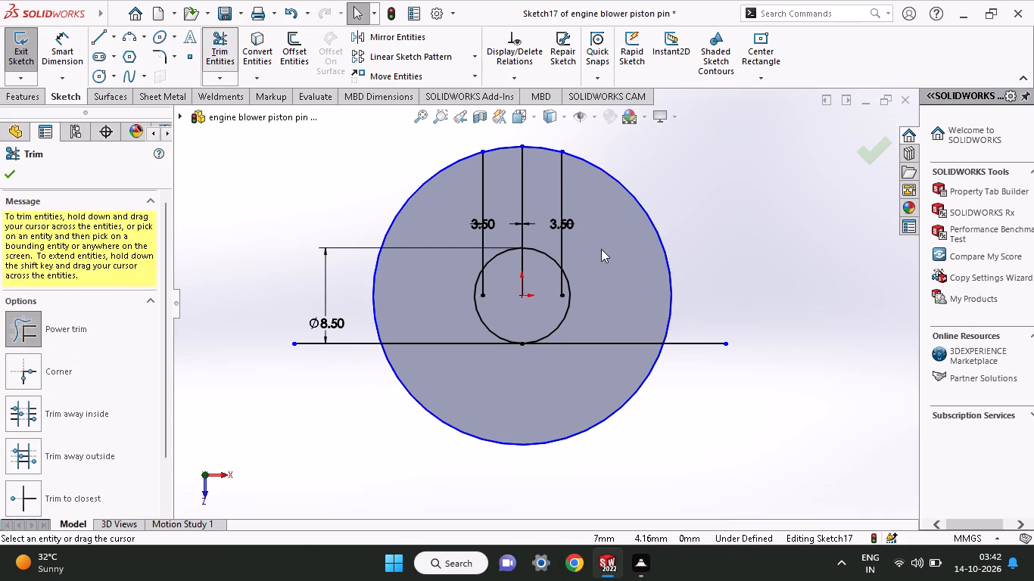
pyautogui.click(11, 179)
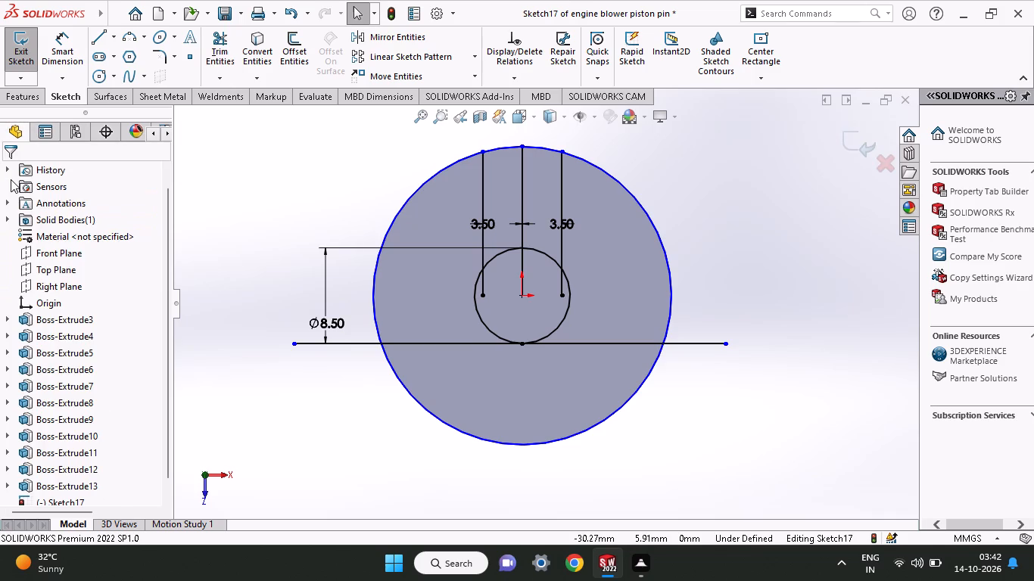
pyautogui.click(104, 81)
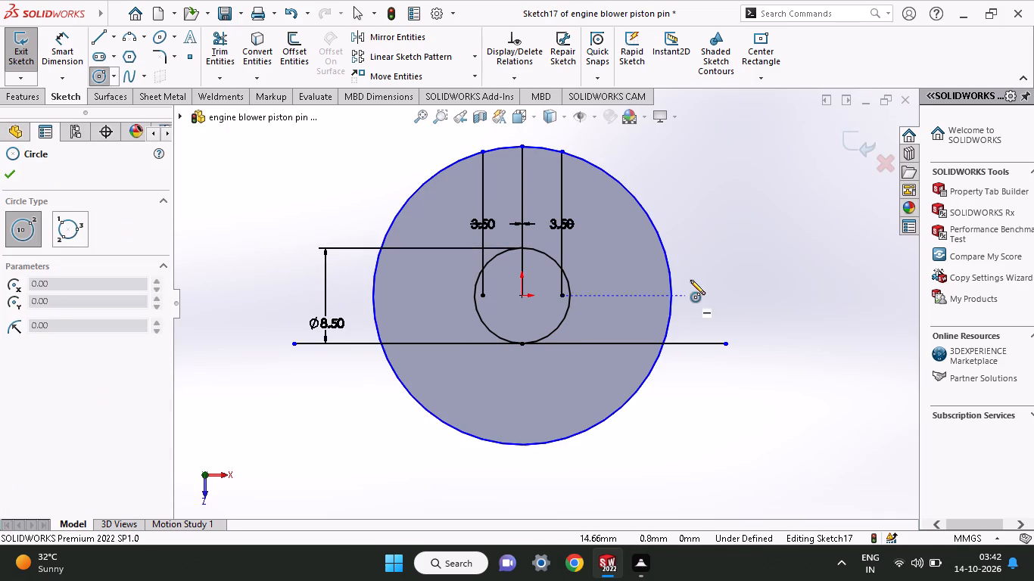
pyautogui.click(236, 57)
pyautogui.moveTo(702, 315); pyautogui.dragTo(700, 368)
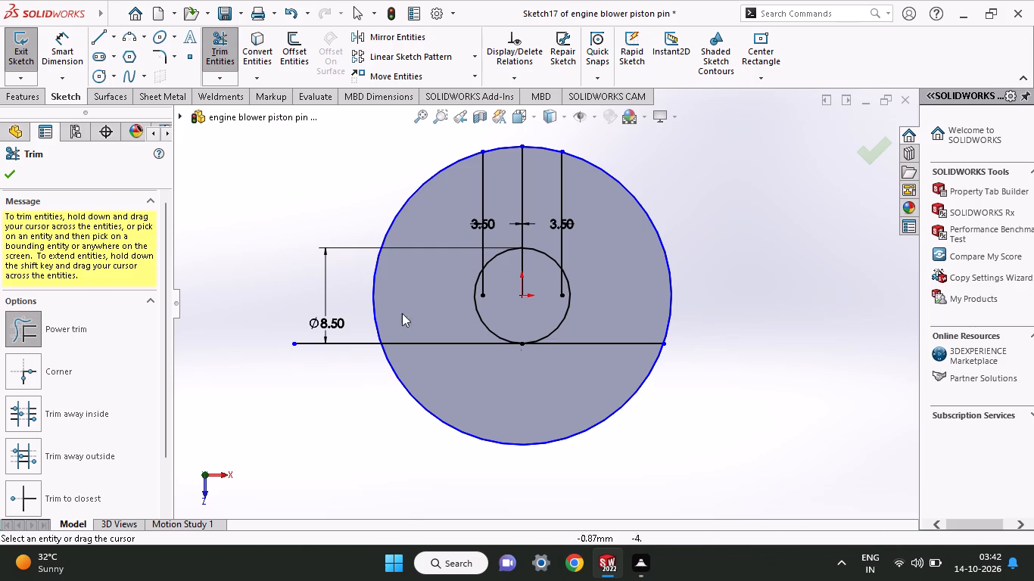
pyautogui.click(11, 179)
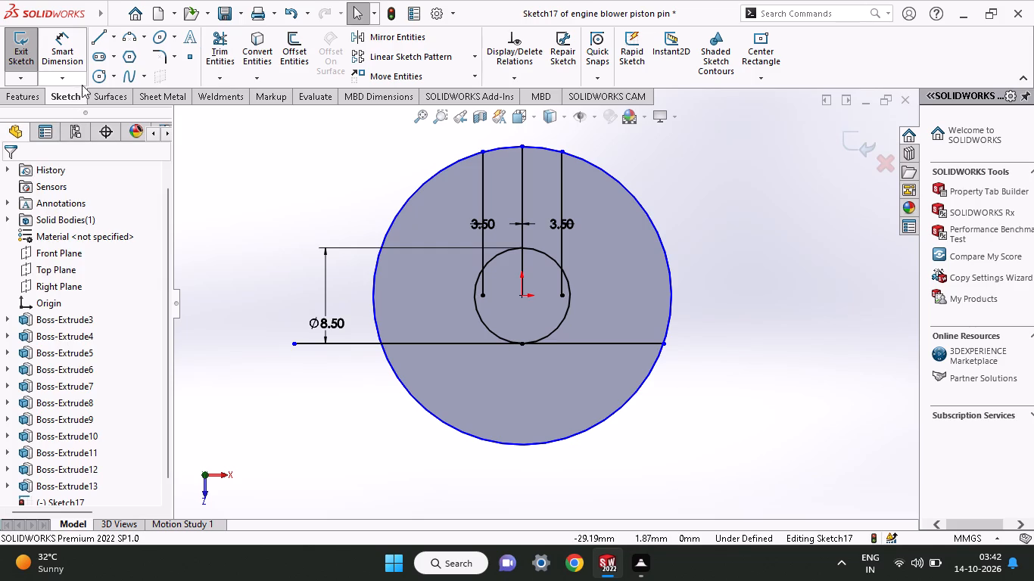
# Sketch a circle outside the disc, beside its upper right edge, and dimension its diameter to 56 mm.
pyautogui.click(92, 79)
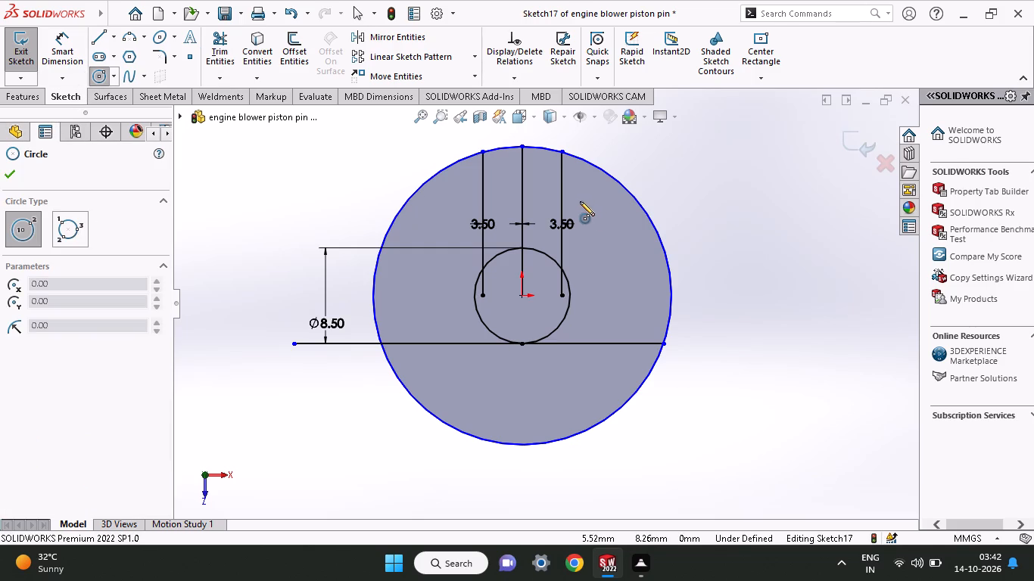
pyautogui.keyDown('ctrl'); pyautogui.scroll(5, 547, 184); pyautogui.keyUp('ctrl')
pyautogui.click(683, 217)
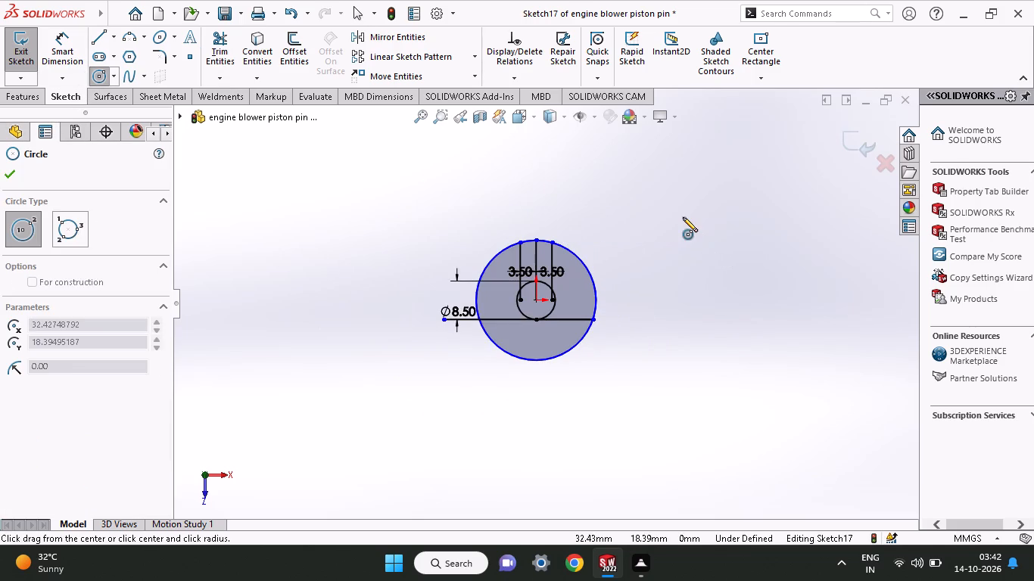
pyautogui.click(730, 240)
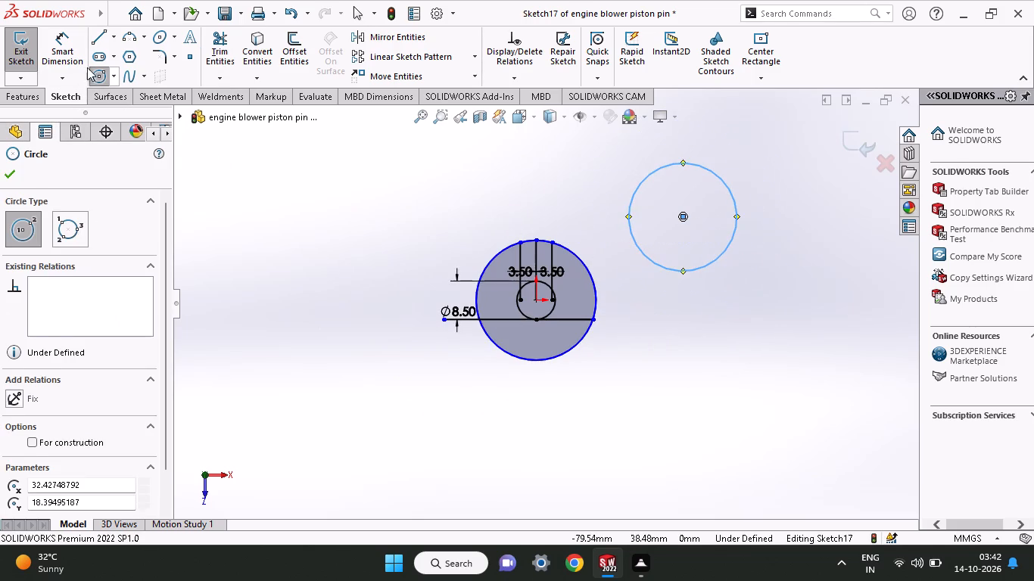
pyautogui.click(67, 56)
pyautogui.click(677, 269)
pyautogui.click(770, 300)
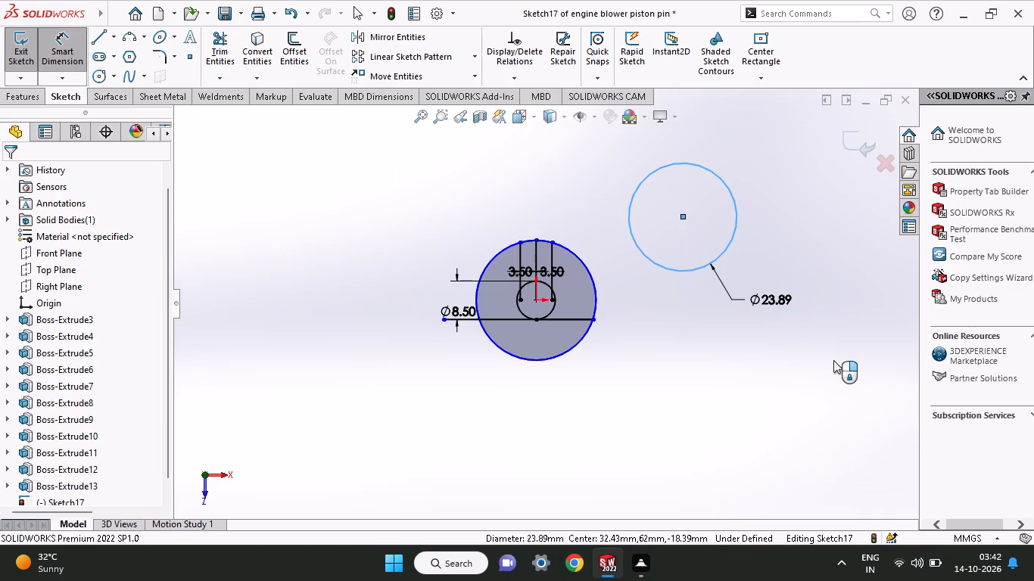
pyautogui.write('56')
pyautogui.press('Return')
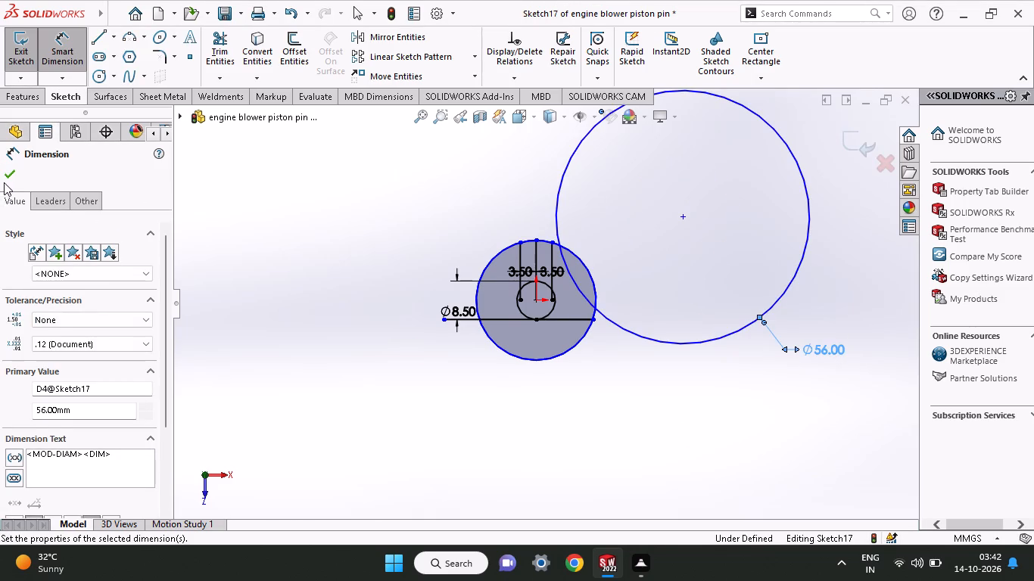
pyautogui.click(5, 182)
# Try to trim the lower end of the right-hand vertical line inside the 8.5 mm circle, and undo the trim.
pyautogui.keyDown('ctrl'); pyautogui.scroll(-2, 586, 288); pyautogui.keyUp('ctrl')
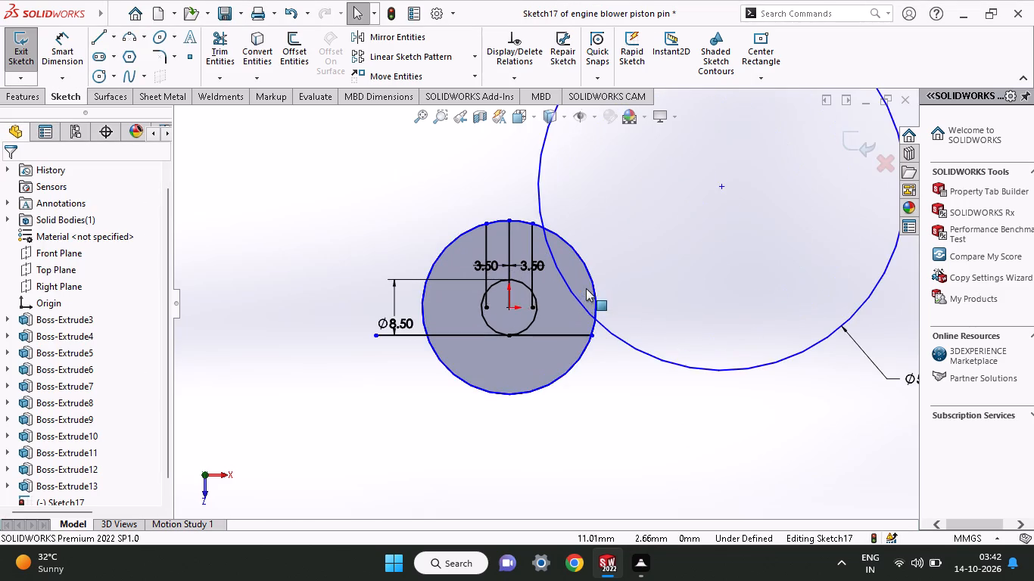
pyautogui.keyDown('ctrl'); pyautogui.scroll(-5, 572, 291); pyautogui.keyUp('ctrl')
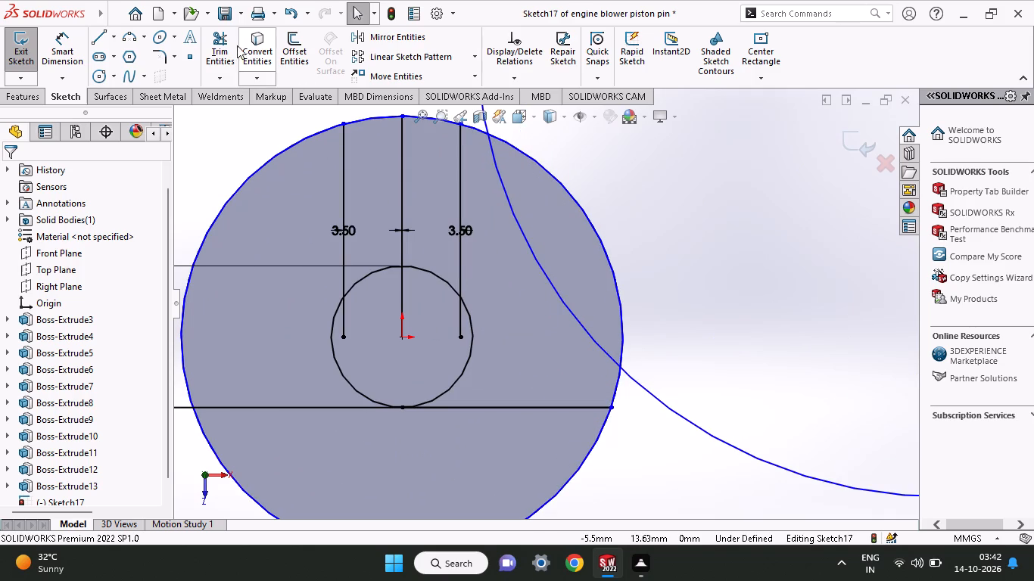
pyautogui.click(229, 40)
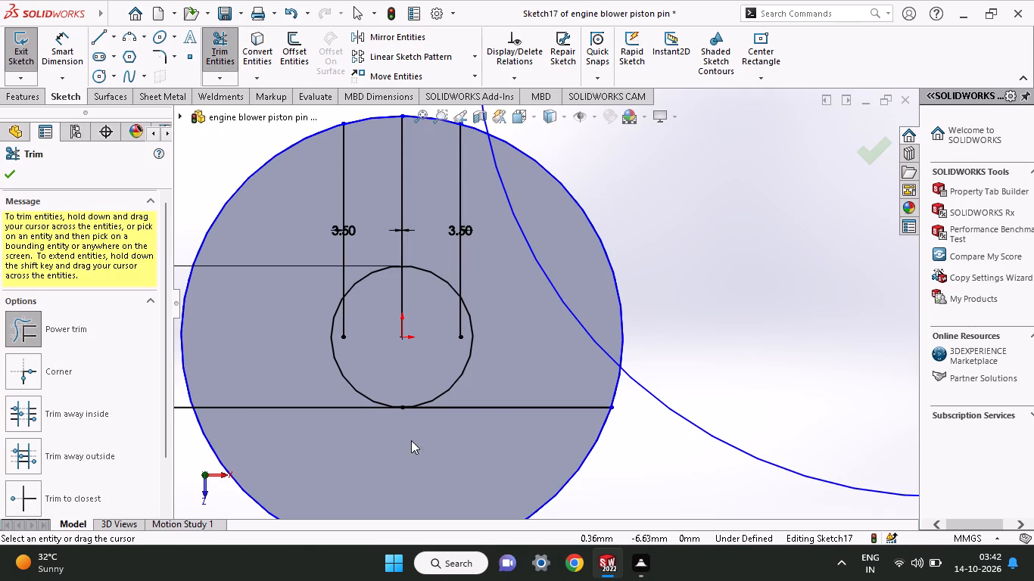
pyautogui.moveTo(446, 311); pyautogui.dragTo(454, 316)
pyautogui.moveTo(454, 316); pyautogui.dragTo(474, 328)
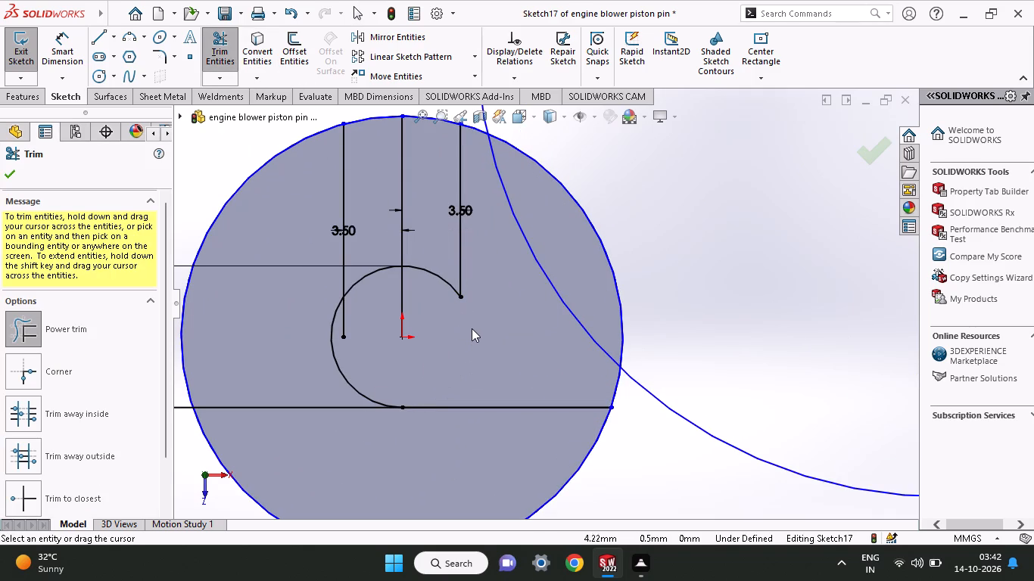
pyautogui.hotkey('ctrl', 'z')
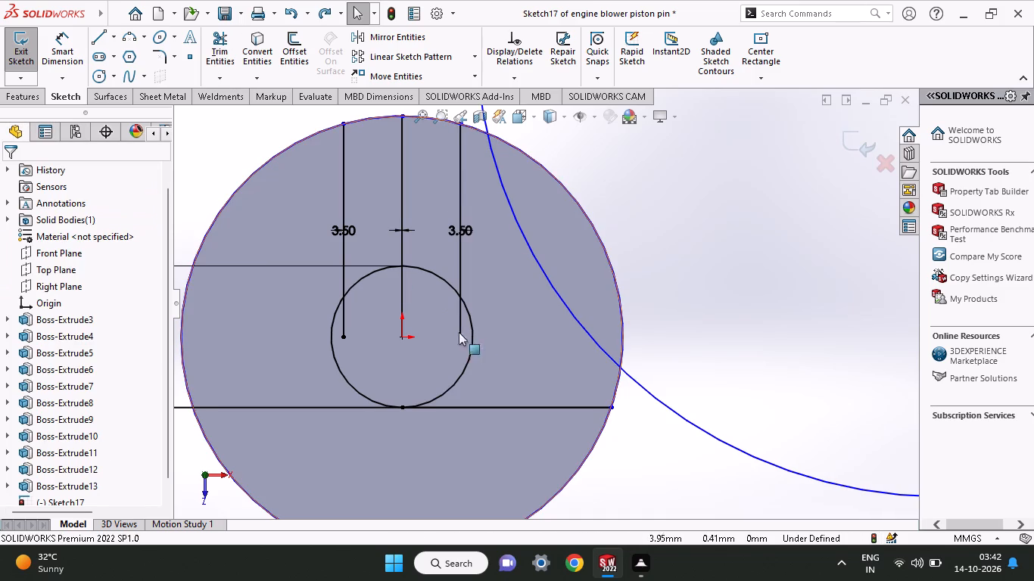
# Trim the lower ends of both 3.5 mm offset vertical lines where they run inside the 8.5 mm circle.
pyautogui.click(220, 47)
pyautogui.moveTo(440, 308); pyautogui.dragTo(450, 309)
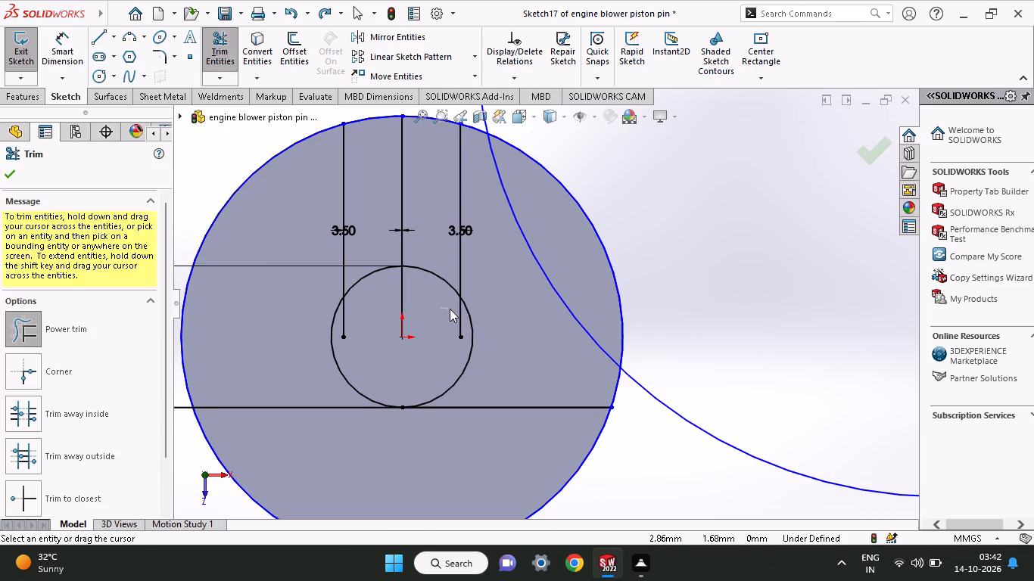
pyautogui.moveTo(450, 309); pyautogui.dragTo(466, 333)
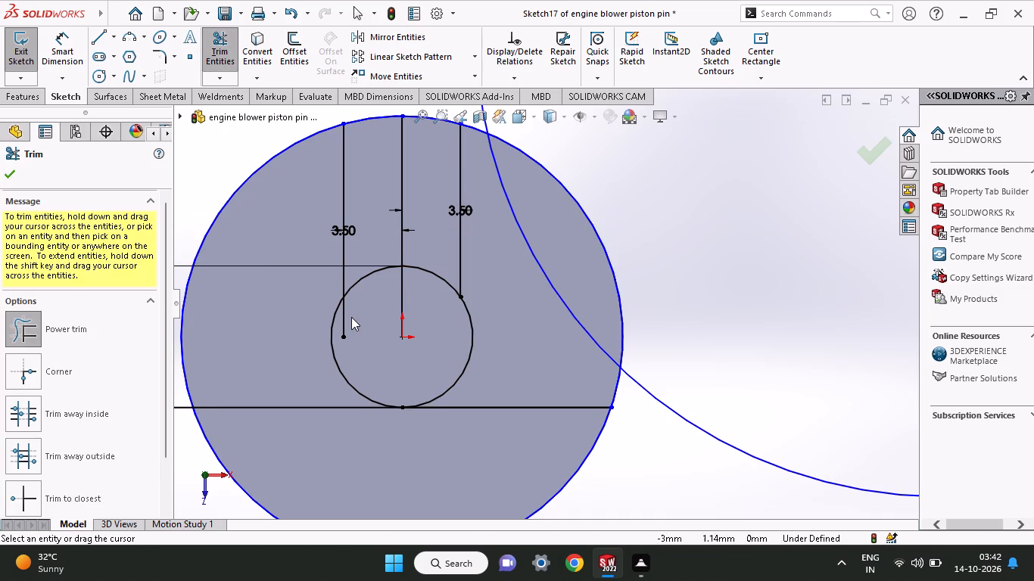
pyautogui.moveTo(351, 317); pyautogui.dragTo(342, 324)
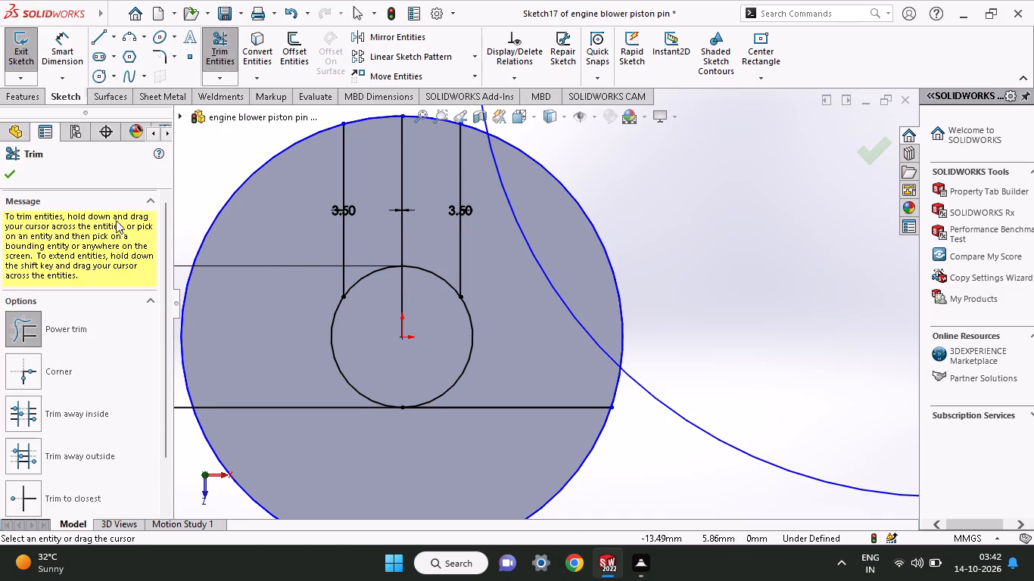
pyautogui.click(10, 176)
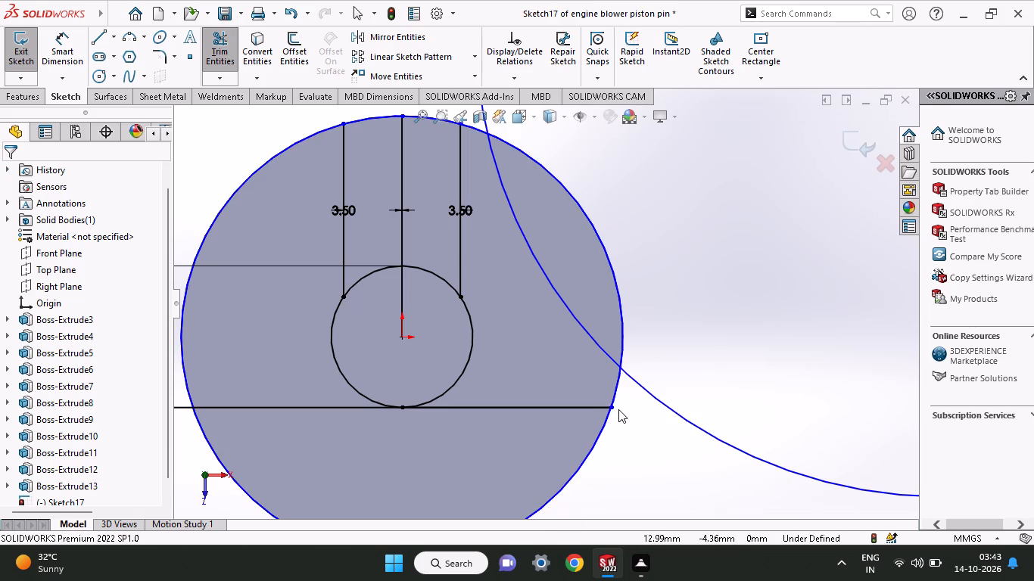
# Make the 56 mm circle coincident with the horizontal line's right-hand endpoint and the right-hand vertical line's upper endpoint.
pyautogui.keyDown('shift'); pyautogui.click(609, 409); pyautogui.keyUp('shift')
pyautogui.keyDown('shift'); pyautogui.click(631, 383); pyautogui.keyUp('shift')
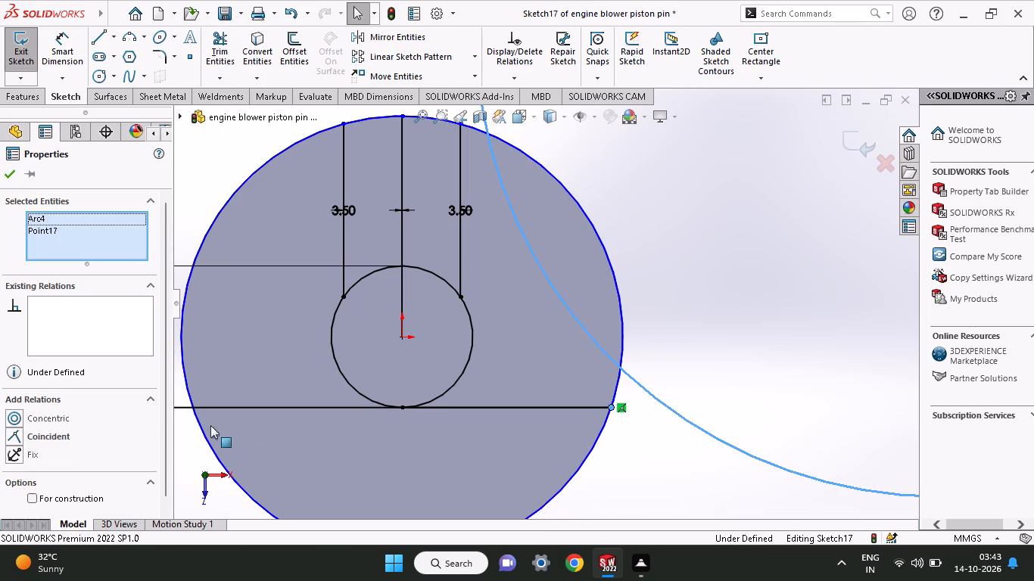
pyautogui.click(35, 441)
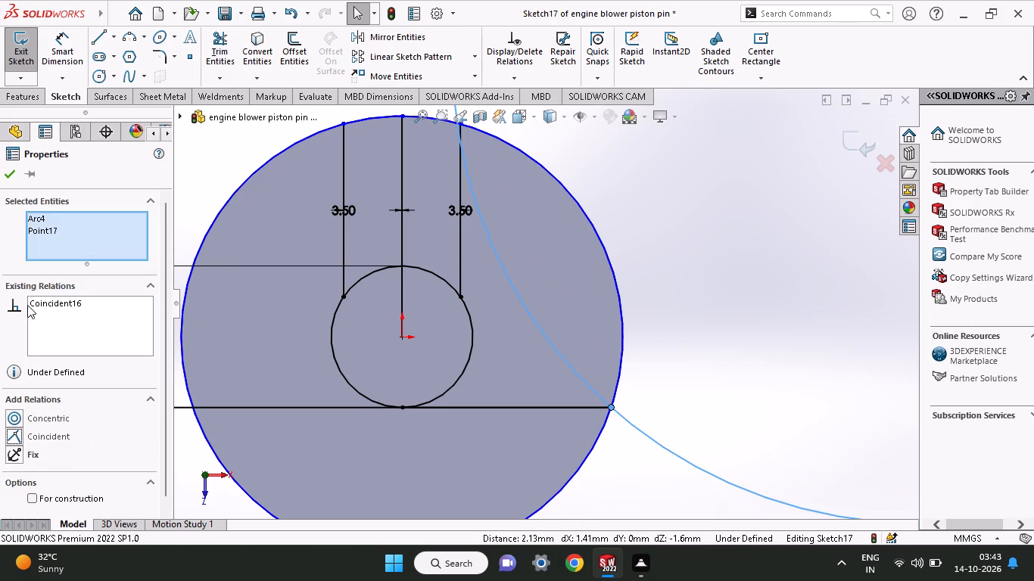
pyautogui.click(11, 177)
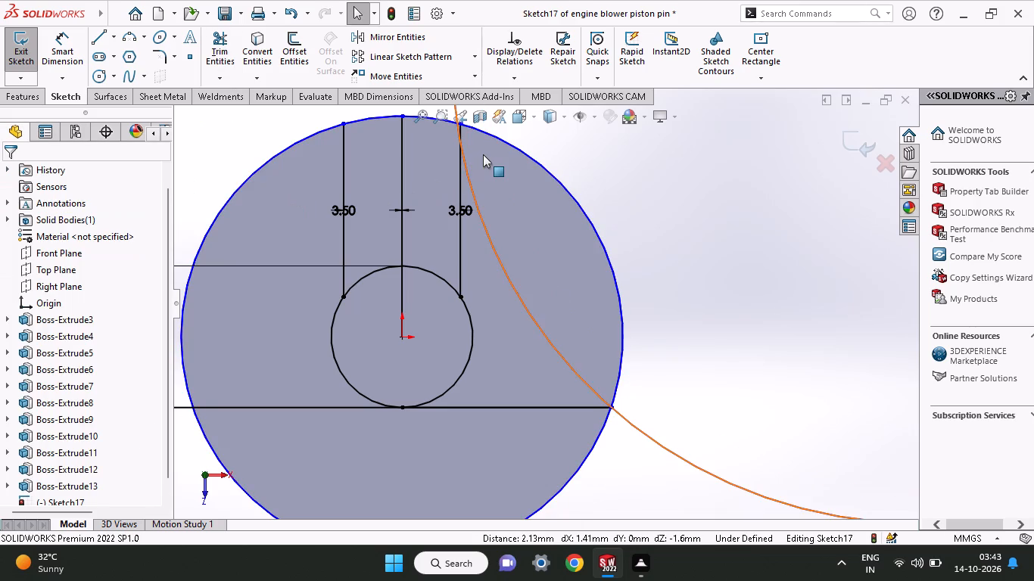
pyautogui.keyDown('ctrl'); pyautogui.scroll(-4, 483, 154); pyautogui.keyUp('ctrl')
pyautogui.keyDown('ctrl'); pyautogui.scroll(2, 482, 154); pyautogui.keyUp('ctrl')
pyautogui.keyDown('ctrl'); pyautogui.scroll(-3, 482, 154); pyautogui.keyUp('ctrl')
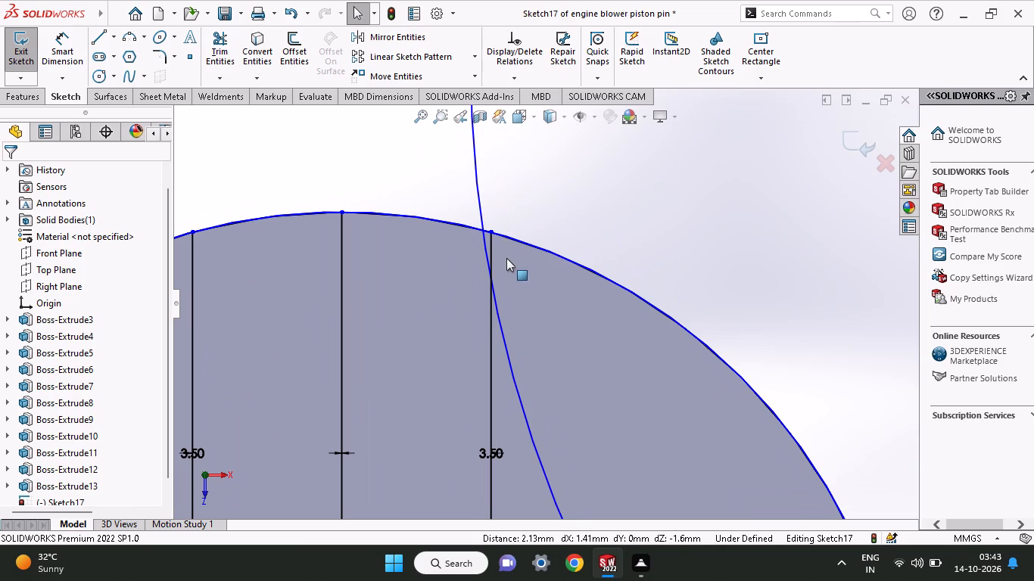
pyautogui.click(494, 233)
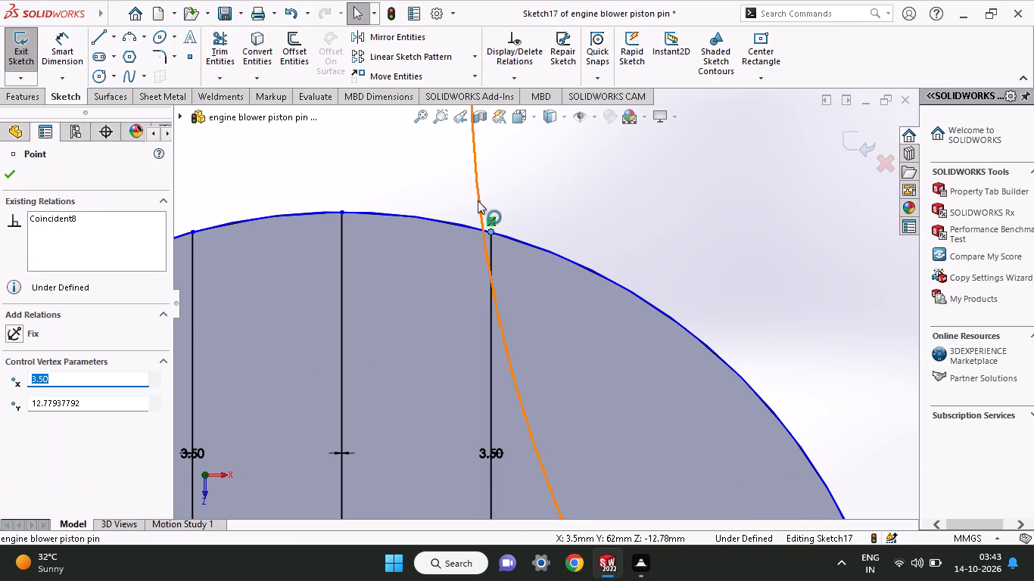
pyautogui.keyDown('shift'); pyautogui.click(478, 200); pyautogui.keyUp('shift')
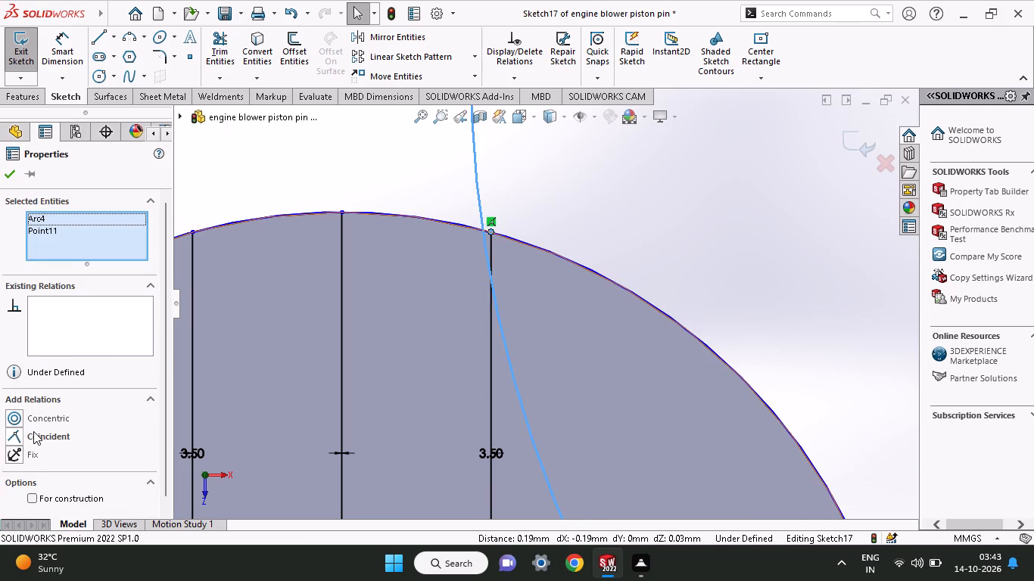
pyautogui.click(39, 440)
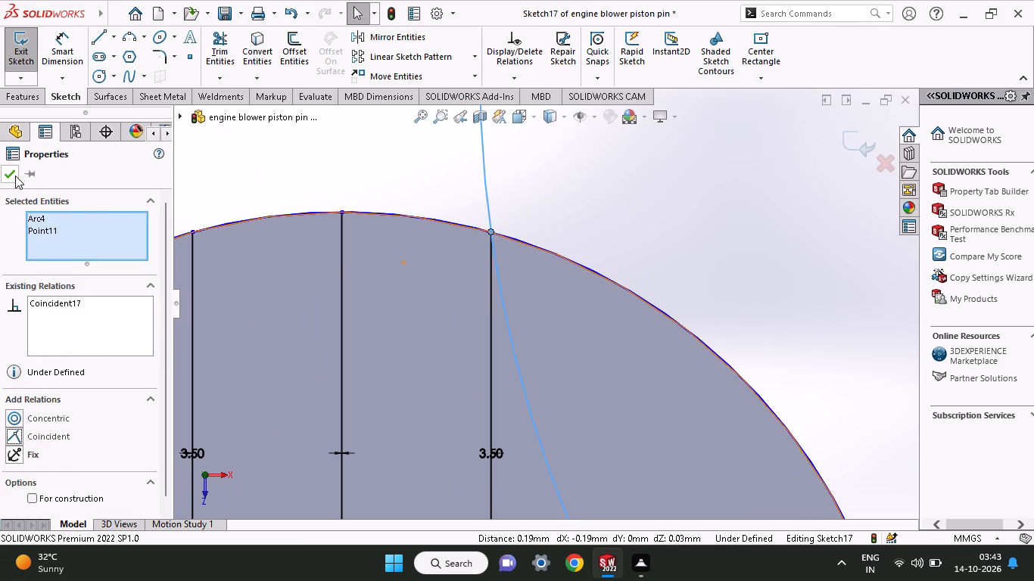
pyautogui.click(15, 176)
# Extrude-cut the lens-shaped overlap of the 56 mm circle and the disc, blind 34 mm deep, with the thin feature turned off.
pyautogui.keyDown('ctrl'); pyautogui.scroll(7, 443, 265); pyautogui.keyUp('ctrl')
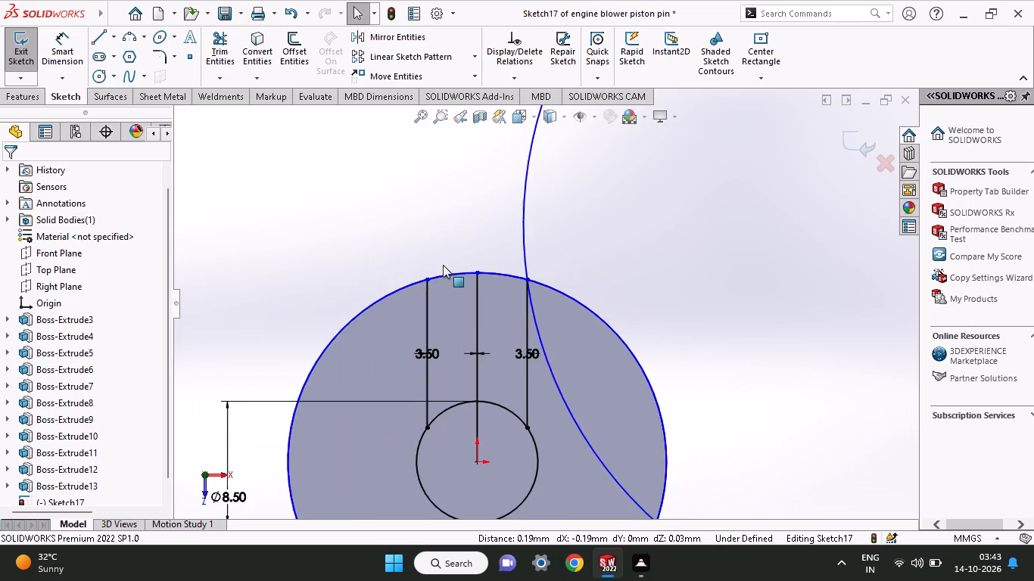
pyautogui.keyDown('ctrl'); pyautogui.scroll(3, 443, 265); pyautogui.keyUp('ctrl')
pyautogui.keyDown('ctrl'); pyautogui.scroll(-3, 637, 343); pyautogui.keyUp('ctrl')
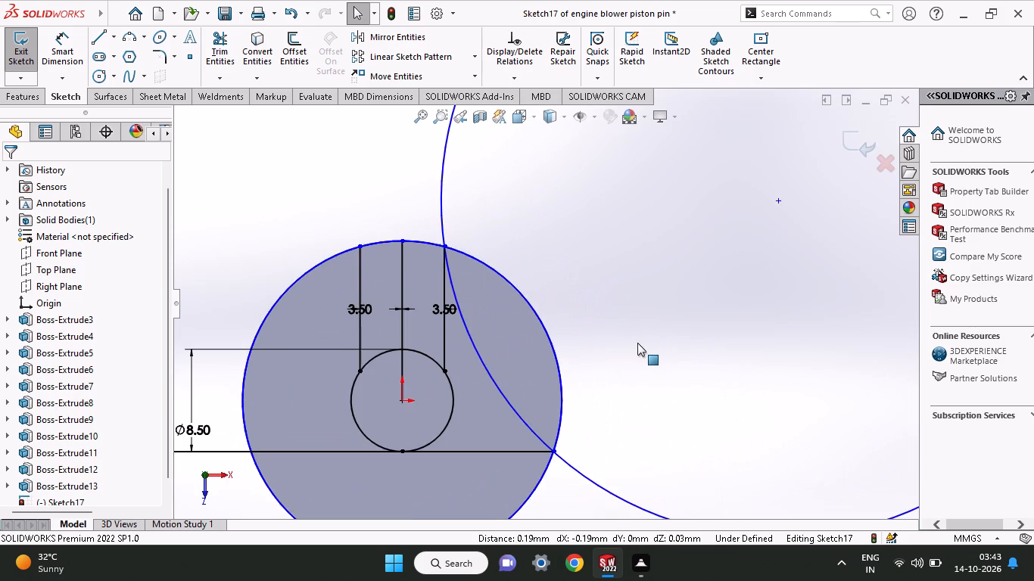
pyautogui.keyDown('ctrl'); pyautogui.scroll(-1, 637, 343); pyautogui.keyUp('ctrl')
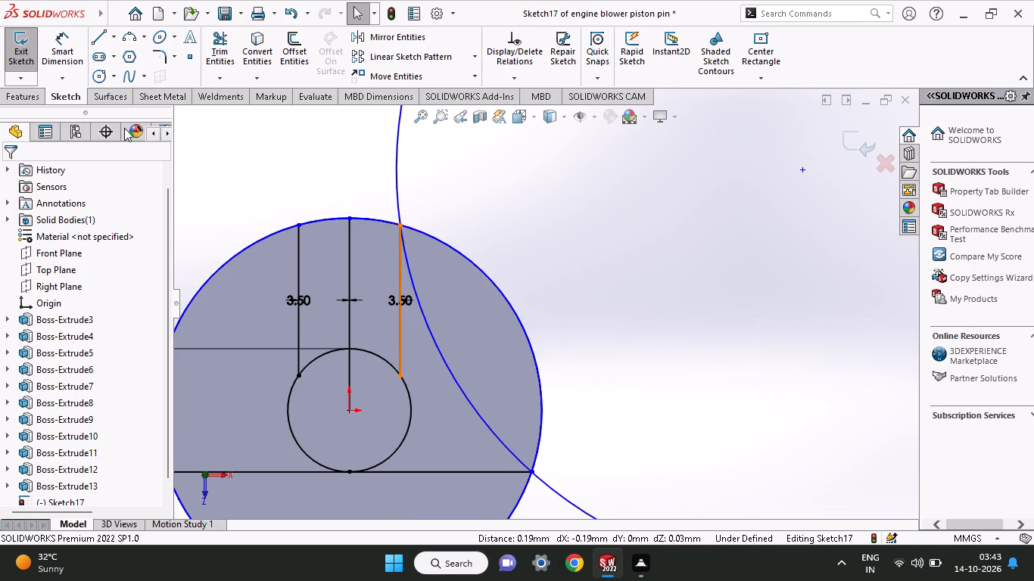
pyautogui.click(17, 97)
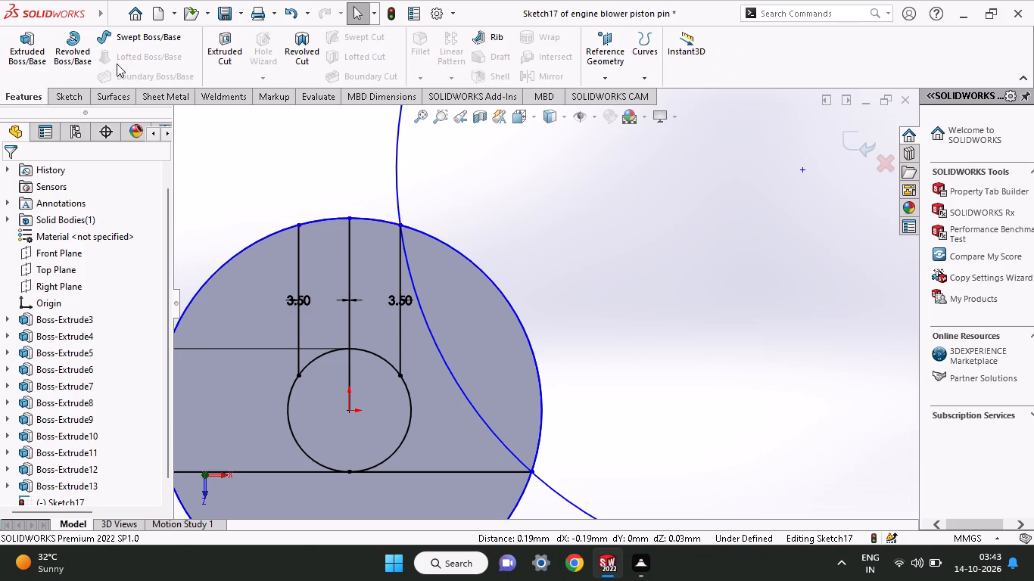
pyautogui.click(223, 48)
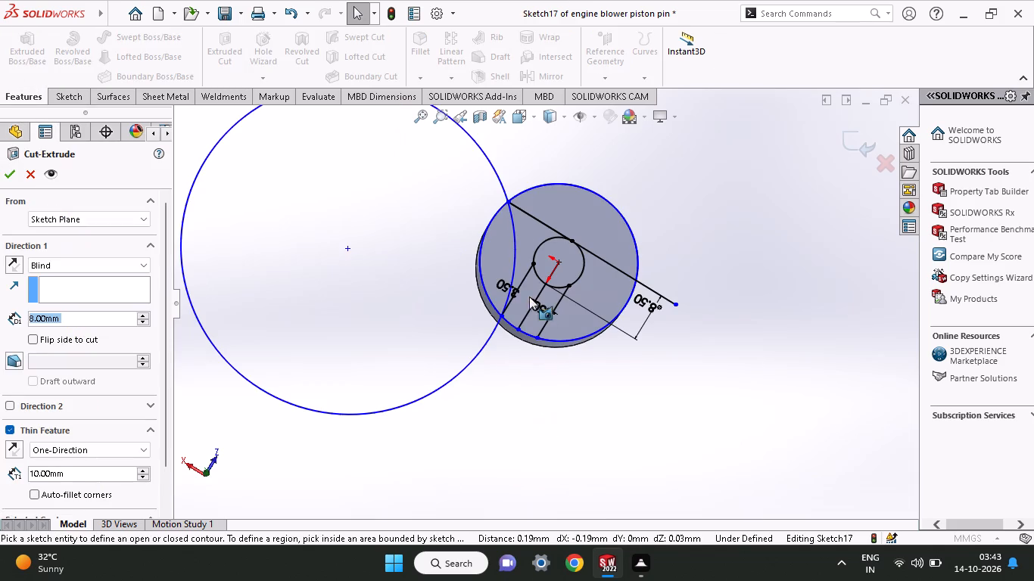
pyautogui.click(502, 226)
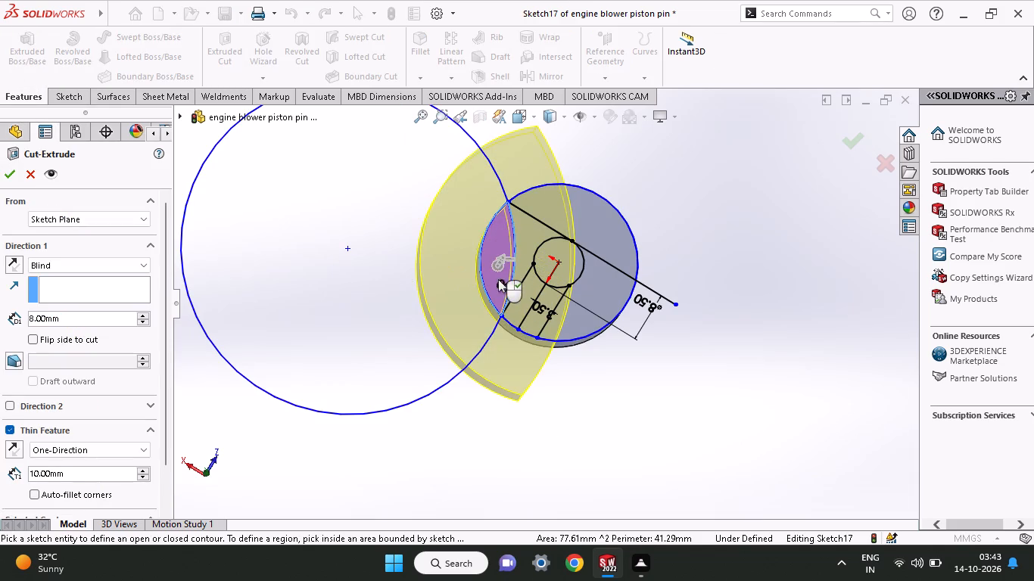
pyautogui.click(14, 431)
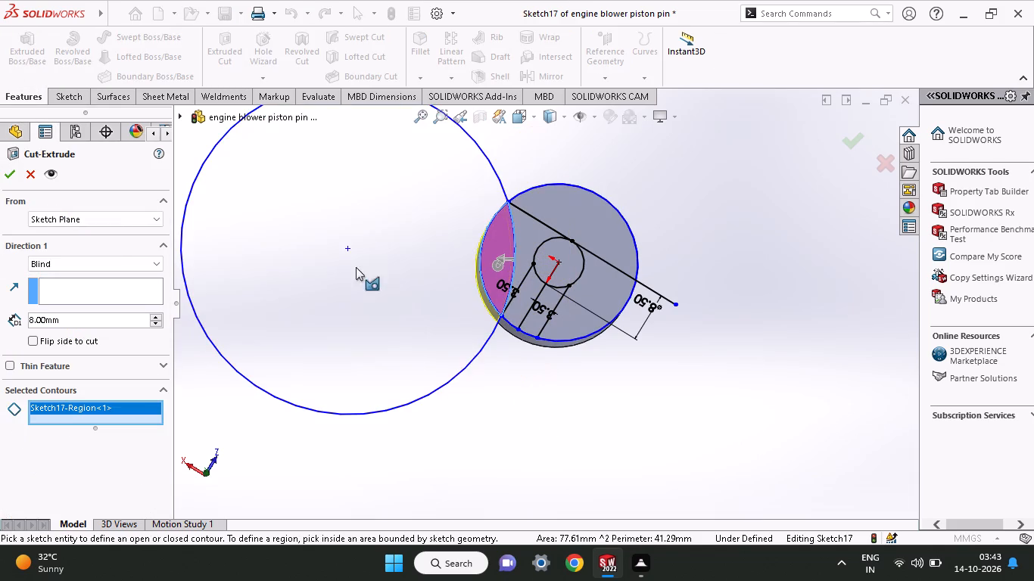
pyautogui.click(503, 235)
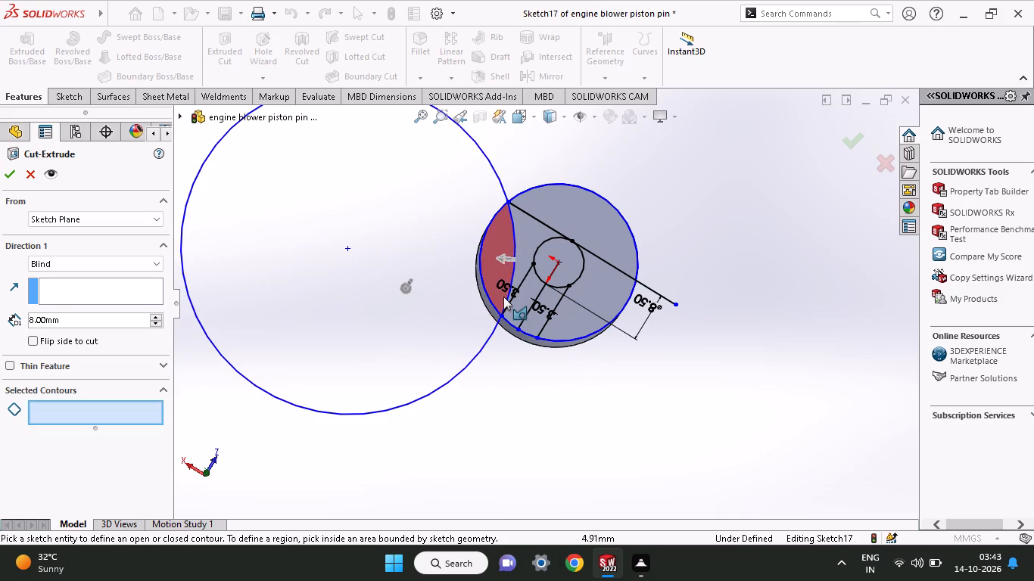
pyautogui.moveTo(504, 358); pyautogui.dragTo(519, 312, button='middle')
pyautogui.moveTo(480, 182); pyautogui.dragTo(462, 259)
pyautogui.moveTo(568, 248); pyautogui.dragTo(530, 377, button='middle')
pyautogui.moveTo(531, 377); pyautogui.dragTo(567, 324, button='middle')
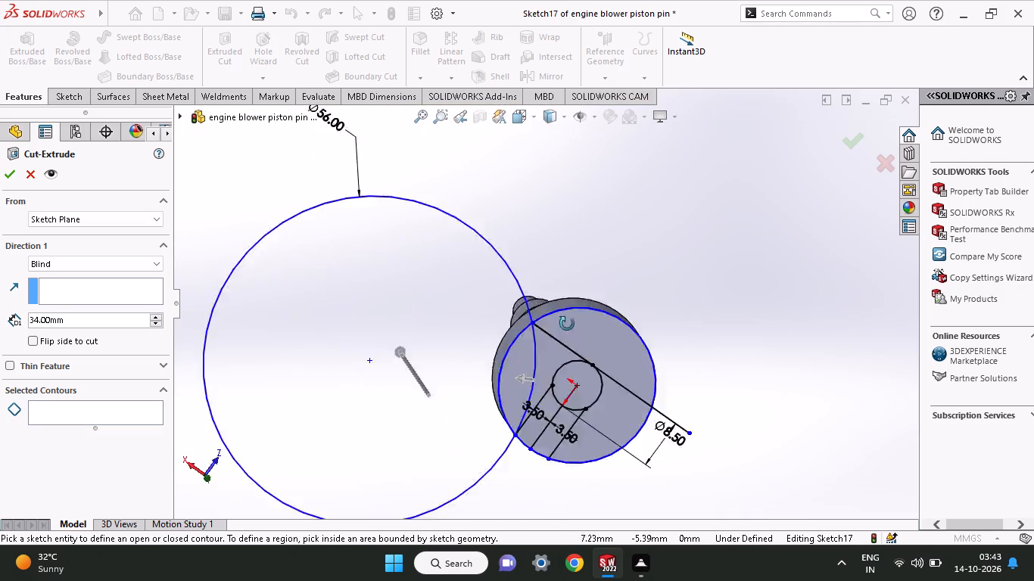
pyautogui.moveTo(567, 324); pyautogui.dragTo(581, 307, button='middle')
pyautogui.click(634, 302)
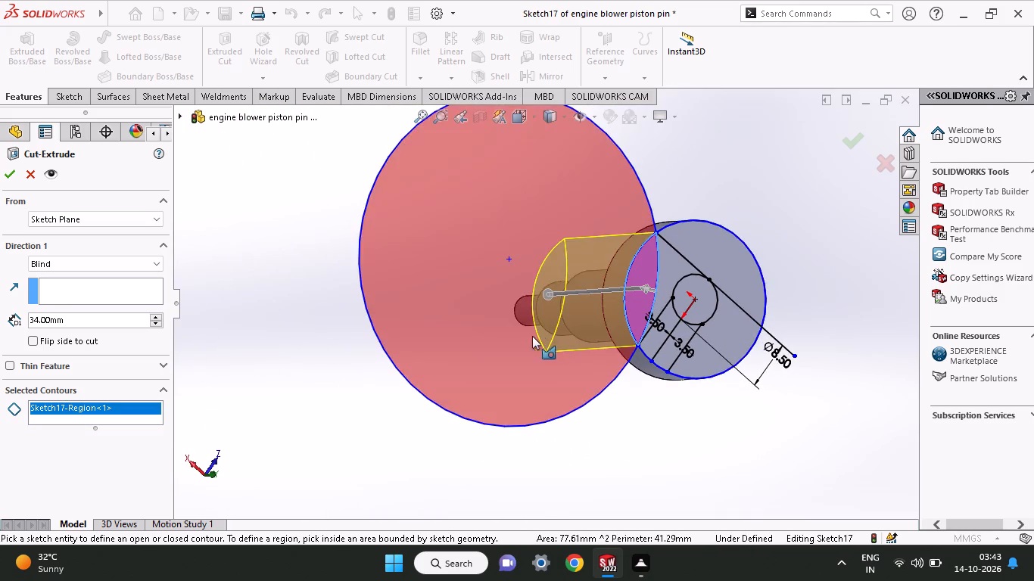
pyautogui.click(17, 175)
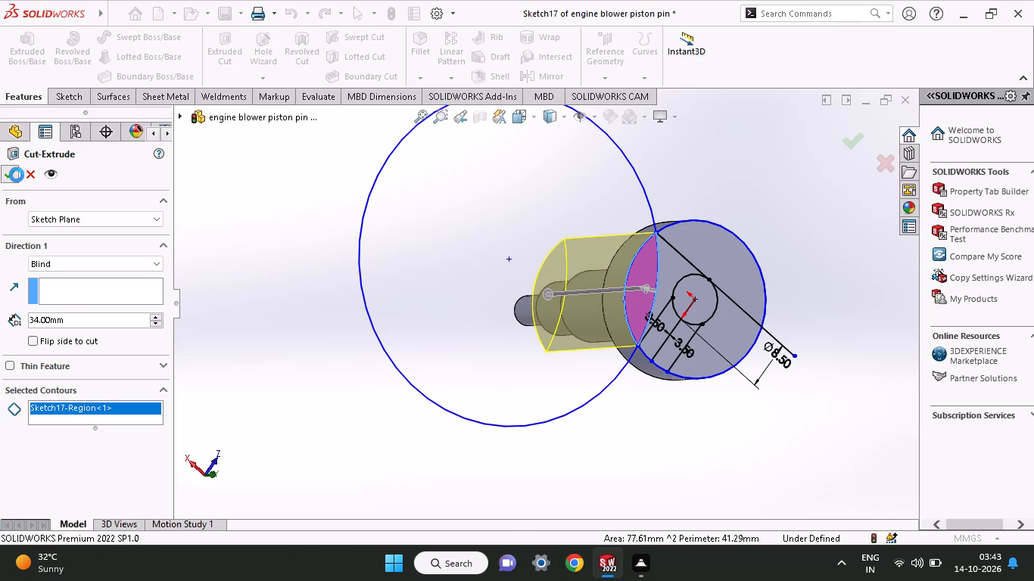
# Start a sketch on the disc's cut face and draw a vertical line about 15.7 mm long from the origin past the upper edge.
pyautogui.moveTo(735, 360); pyautogui.dragTo(578, 215, button='middle')
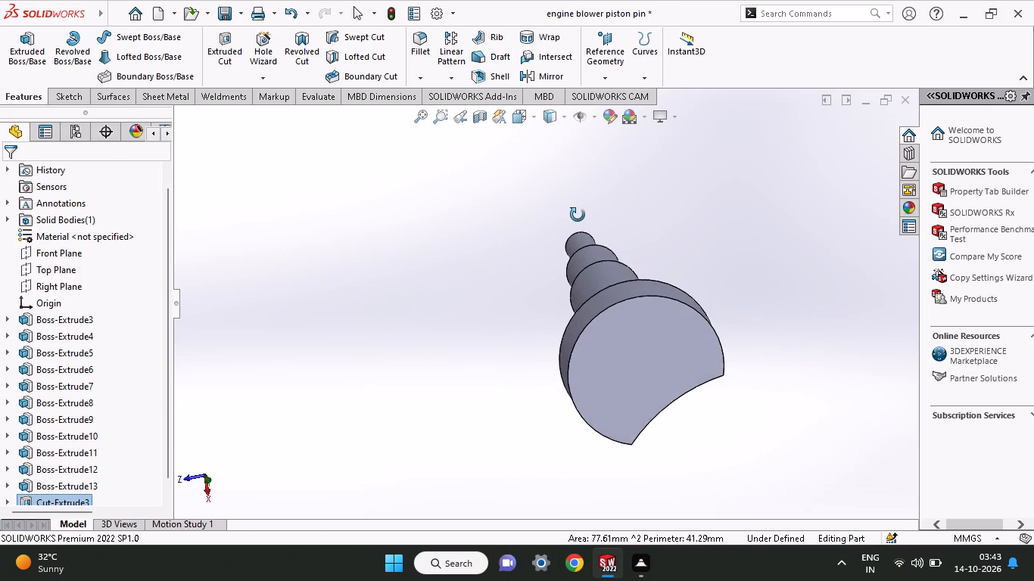
pyautogui.moveTo(578, 215); pyautogui.dragTo(569, 238, button='middle')
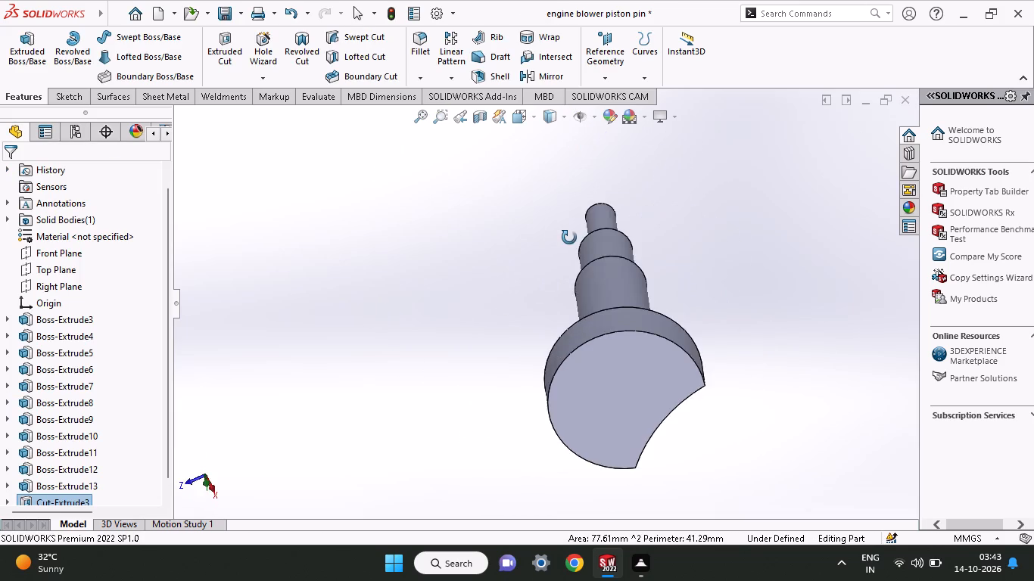
pyautogui.moveTo(569, 238); pyautogui.dragTo(581, 184, button='middle')
pyautogui.click(655, 349)
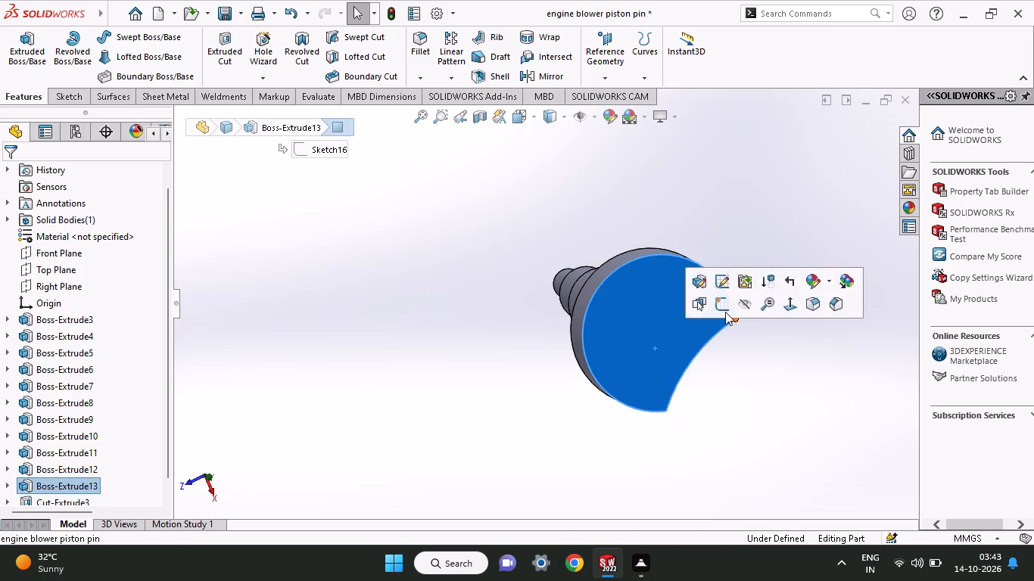
pyautogui.click(716, 306)
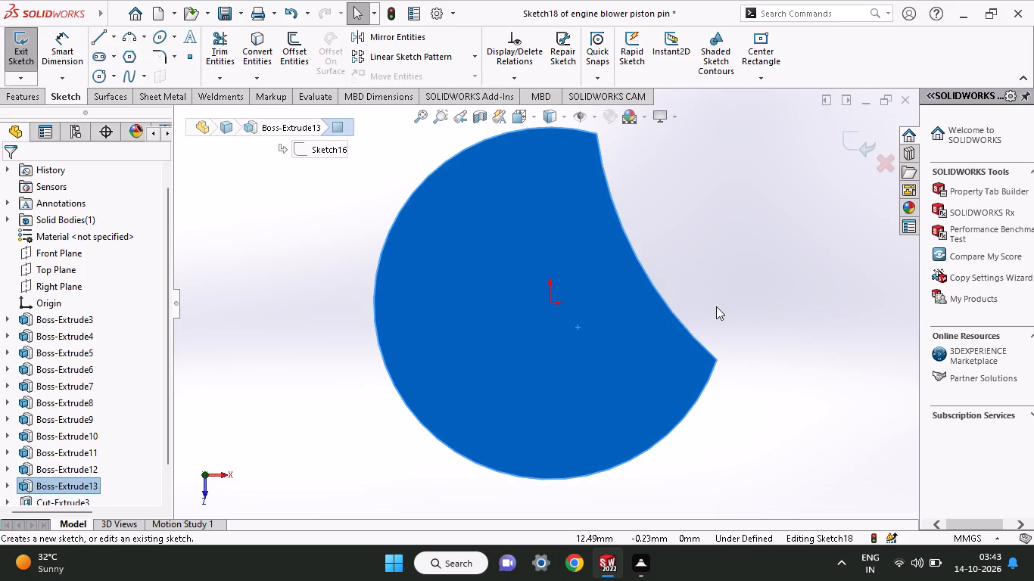
pyautogui.keyDown('ctrl'); pyautogui.scroll(-2, 716, 306); pyautogui.keyUp('ctrl')
pyautogui.keyDown('ctrl'); pyautogui.scroll(5, 716, 306); pyautogui.keyUp('ctrl')
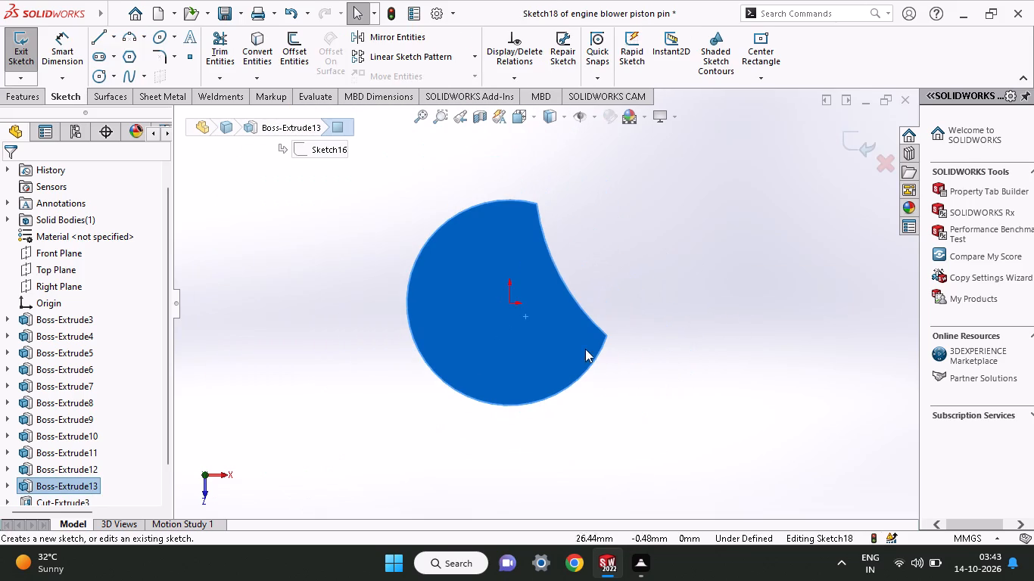
pyautogui.click(102, 42)
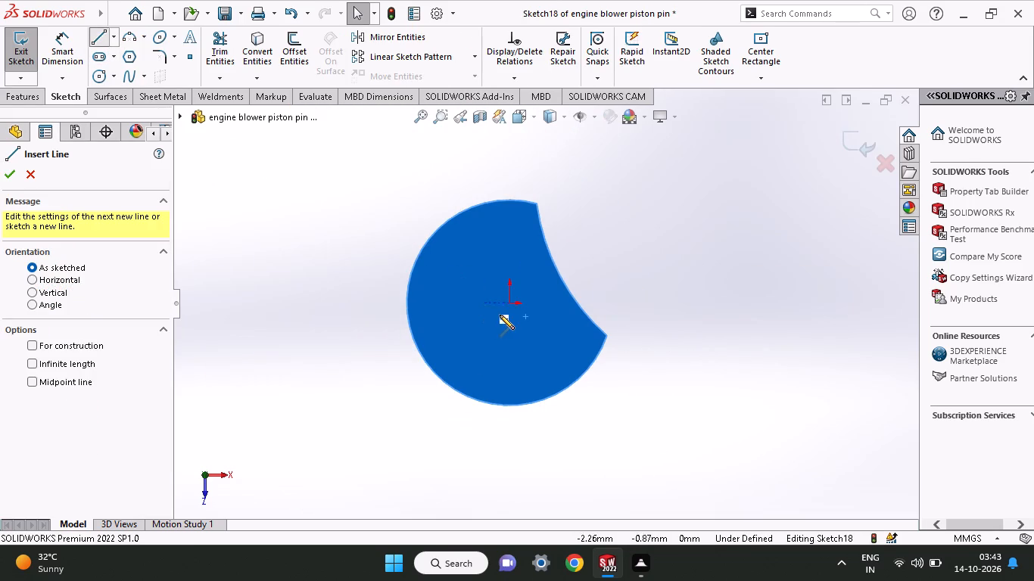
pyautogui.click(509, 303)
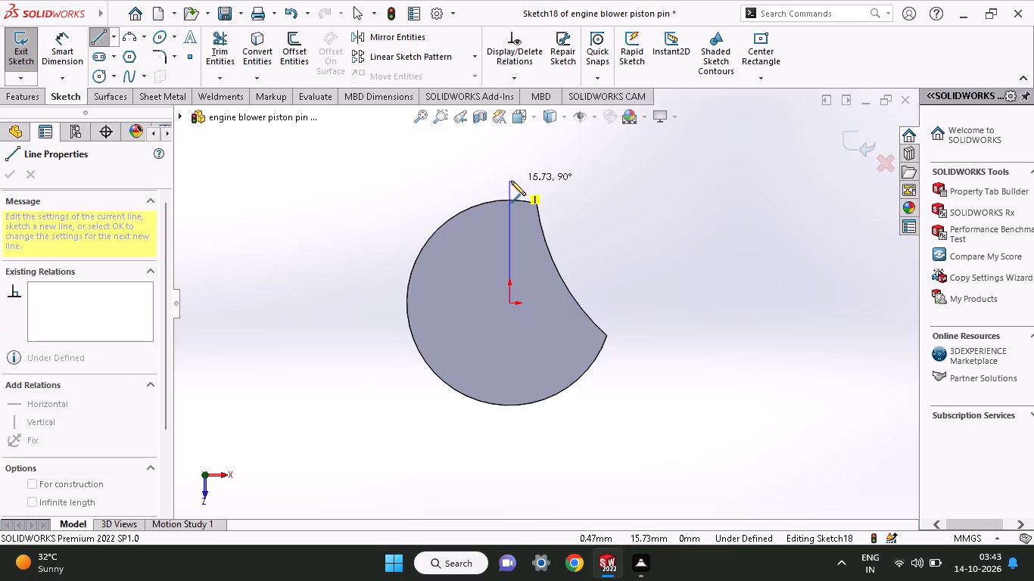
pyautogui.click(510, 181)
pyautogui.rightClick(539, 172)
pyautogui.click(559, 189)
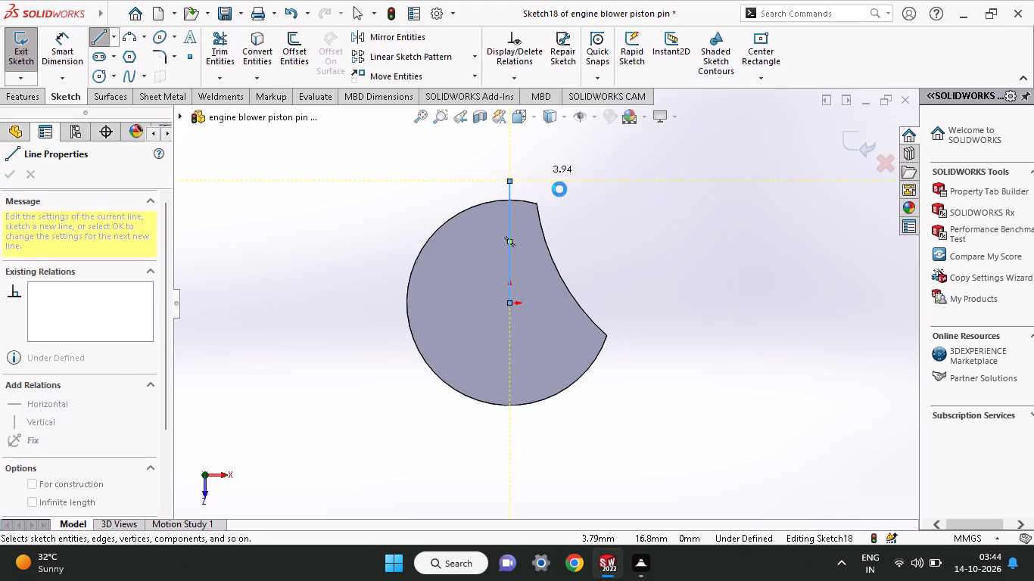
# Sketch a circle centred on the origin matching the disc's outer edge, and trim the vertical line's end beyond it.
pyautogui.click(96, 79)
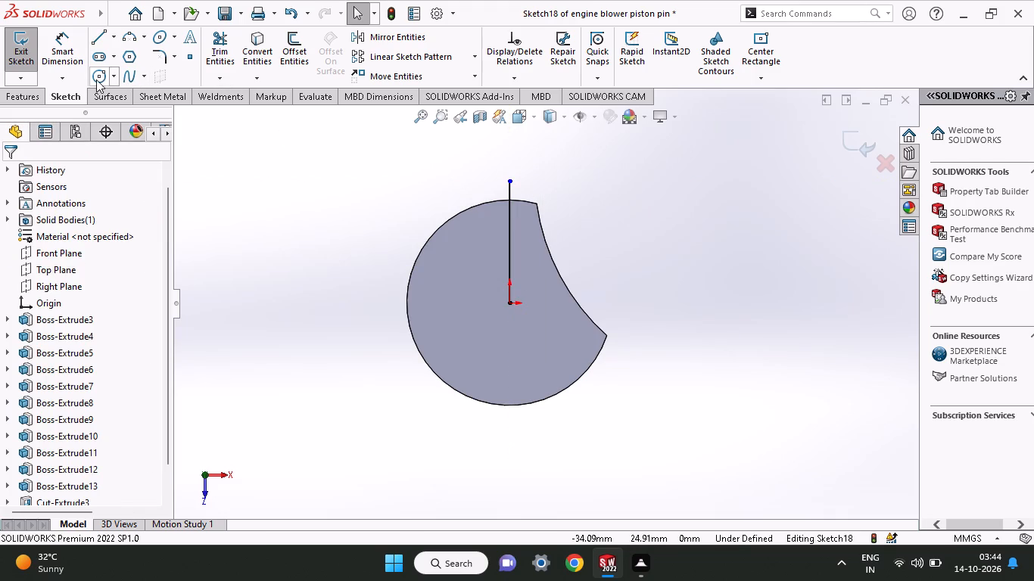
pyautogui.click(512, 306)
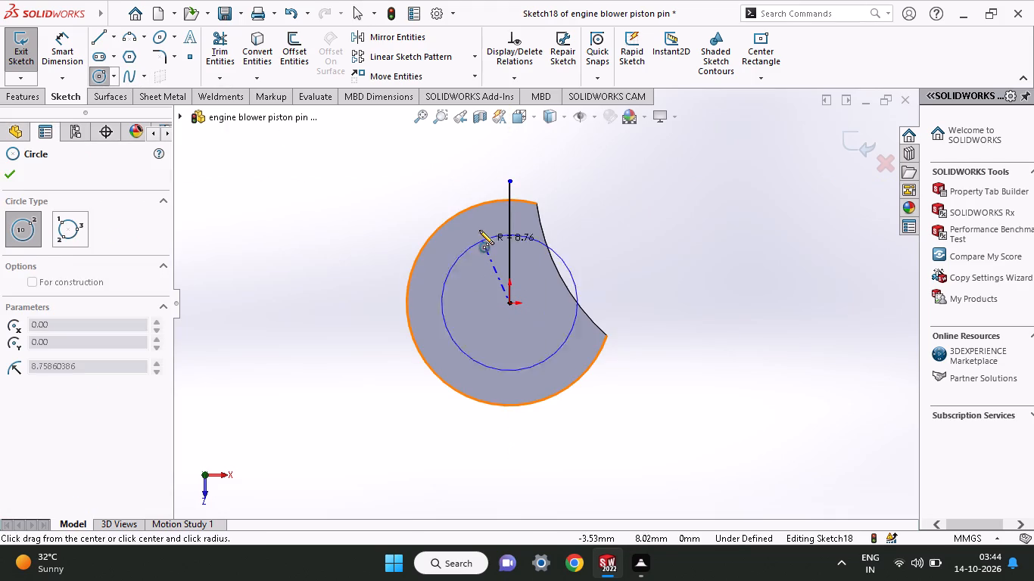
pyautogui.click(478, 205)
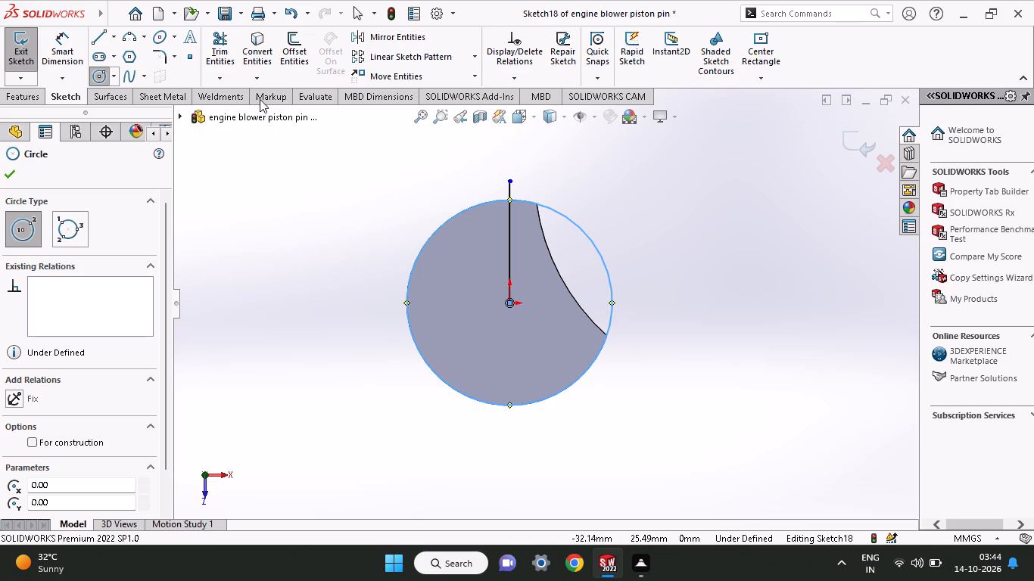
pyautogui.click(230, 59)
pyautogui.moveTo(539, 191); pyautogui.dragTo(514, 197)
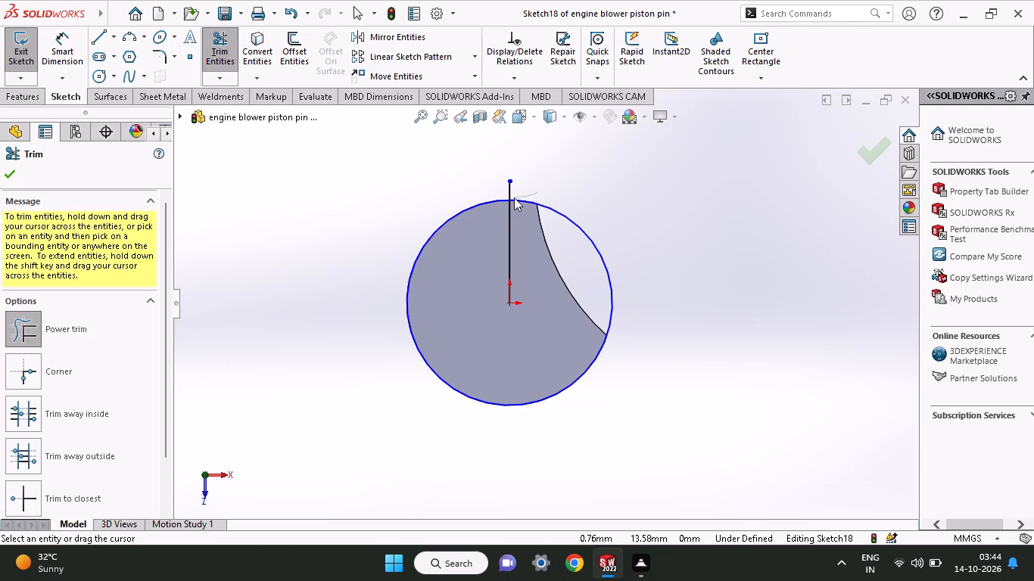
pyautogui.moveTo(514, 197); pyautogui.dragTo(490, 191)
pyautogui.click(6, 172)
# Offset the vertical line 3.5 mm bi-directionally and trim both offset lines' upper ends where they extend beyond the circle.
pyautogui.click(283, 46)
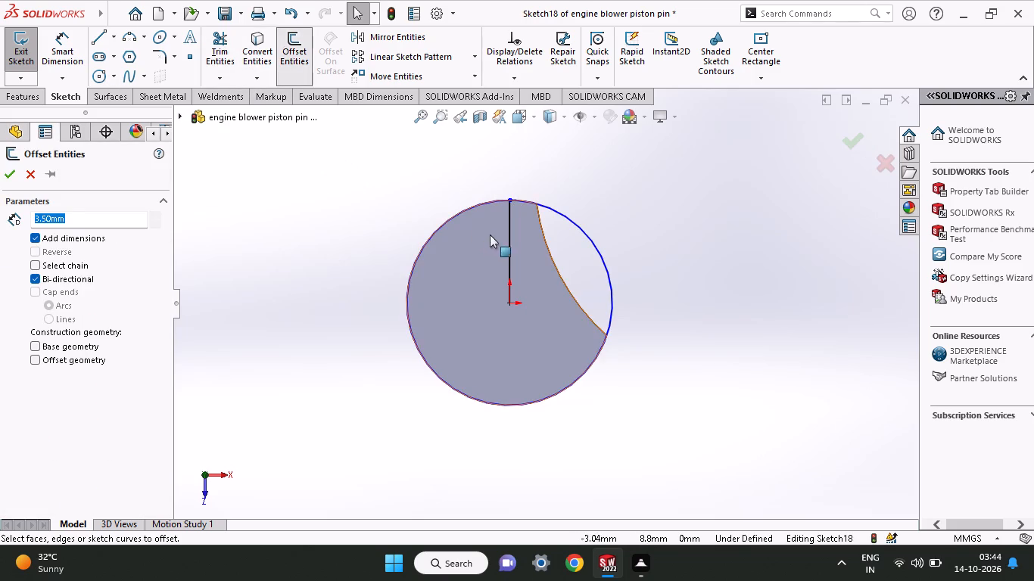
pyautogui.click(507, 223)
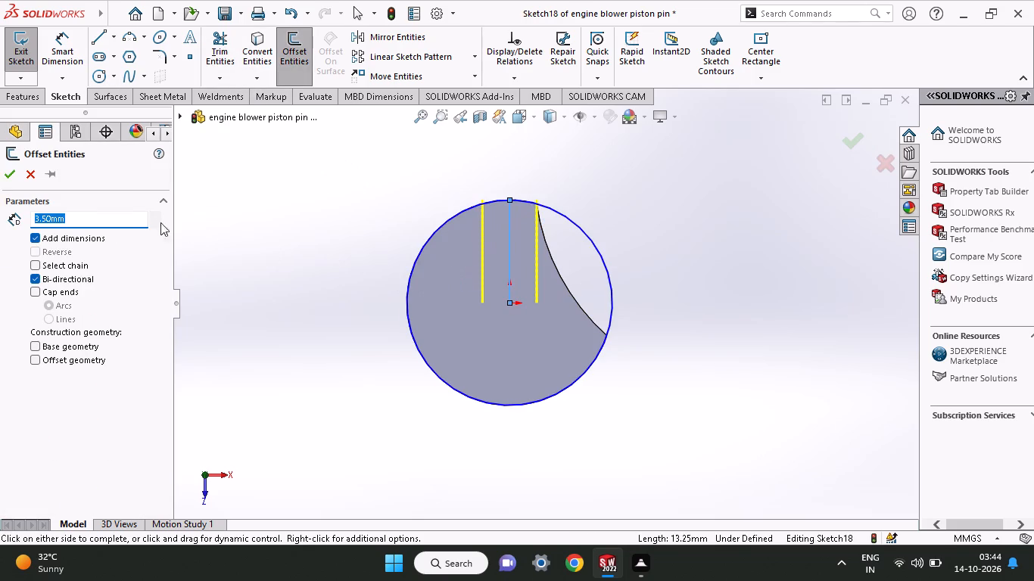
pyautogui.click(11, 176)
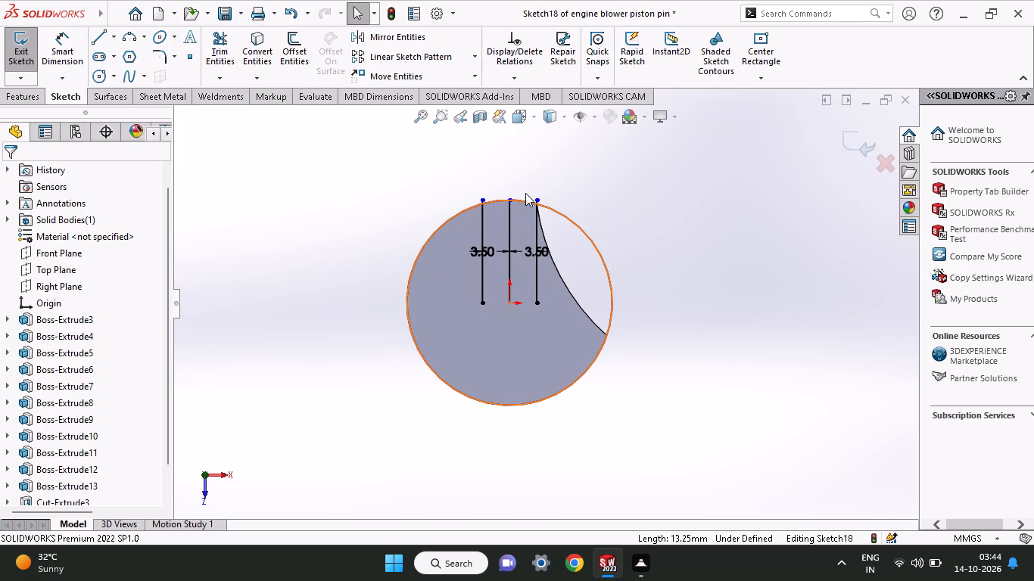
pyautogui.keyDown('ctrl'); pyautogui.scroll(-6, 525, 193); pyautogui.keyUp('ctrl')
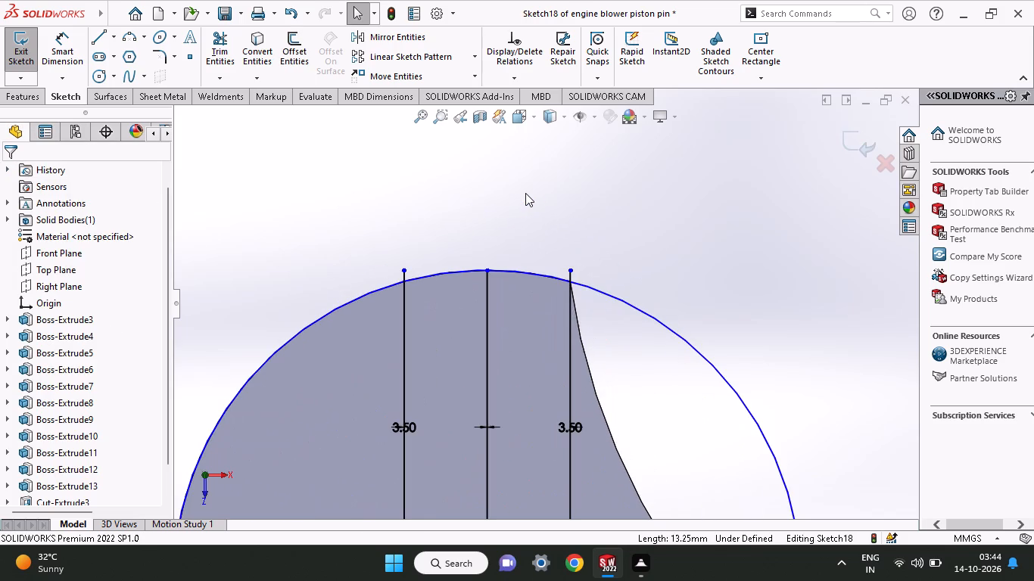
pyautogui.click(207, 27)
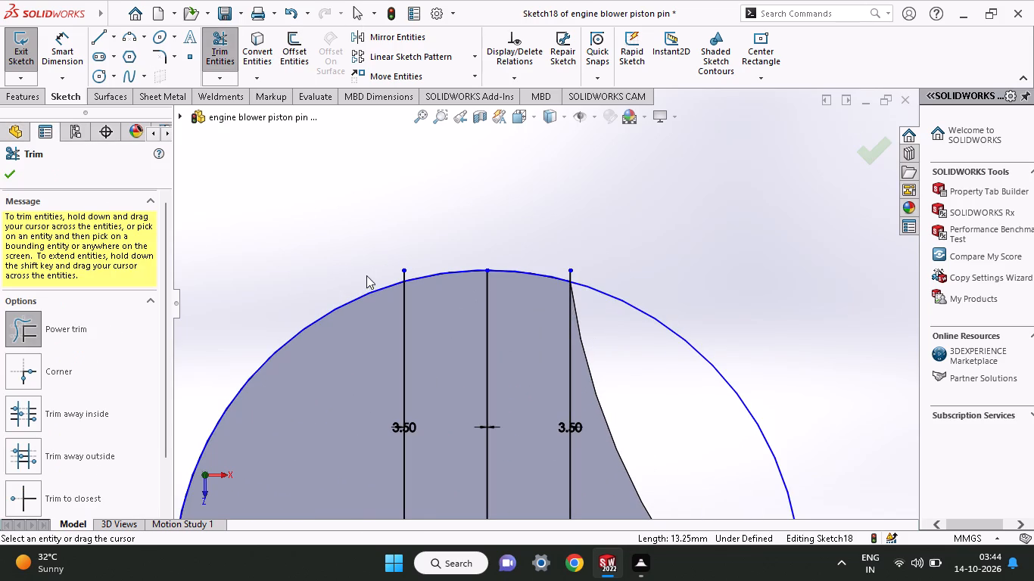
pyautogui.moveTo(380, 279); pyautogui.dragTo(419, 273)
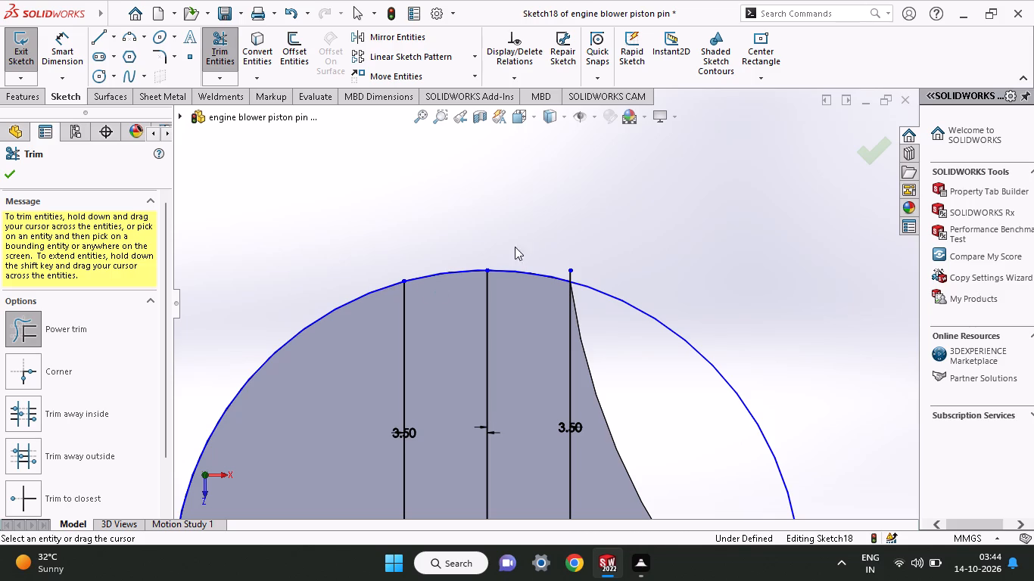
pyautogui.moveTo(557, 258); pyautogui.dragTo(587, 278)
# Draw a horizontal line about 30 mm long from the existing cut's lower corner across the disc and trim its end beyond the circle.
pyautogui.keyDown('ctrl'); pyautogui.scroll(-4, 587, 278); pyautogui.keyUp('ctrl')
pyautogui.keyDown('ctrl'); pyautogui.scroll(11, 587, 278); pyautogui.keyUp('ctrl')
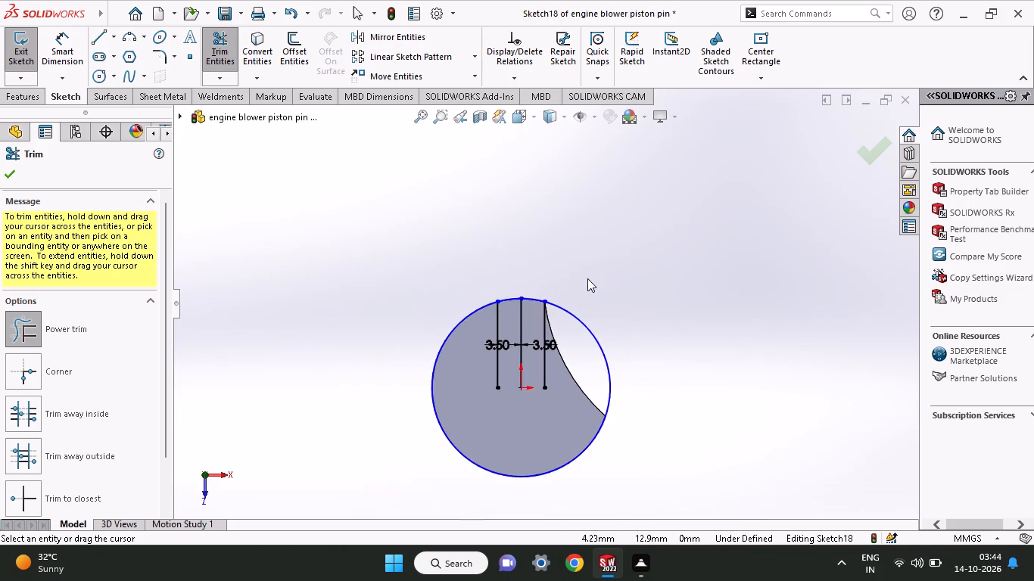
pyautogui.keyDown('ctrl'); pyautogui.scroll(-1, 587, 278); pyautogui.keyUp('ctrl')
pyautogui.keyDown('ctrl'); pyautogui.scroll(3, 587, 278); pyautogui.keyUp('ctrl')
pyautogui.keyDown('ctrl'); pyautogui.scroll(-1, 582, 417); pyautogui.keyUp('ctrl')
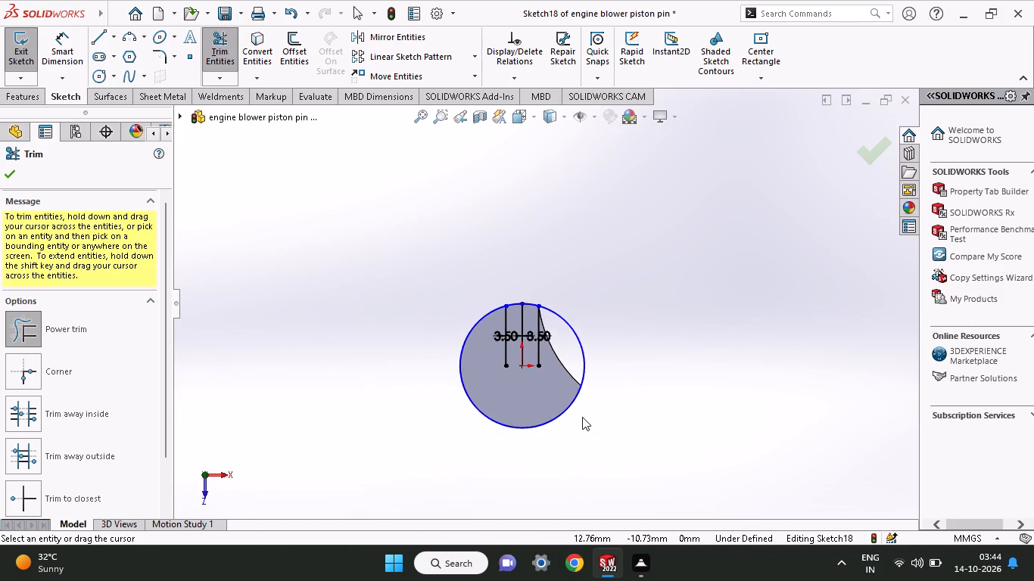
pyautogui.keyDown('ctrl'); pyautogui.scroll(-3, 582, 417); pyautogui.keyUp('ctrl')
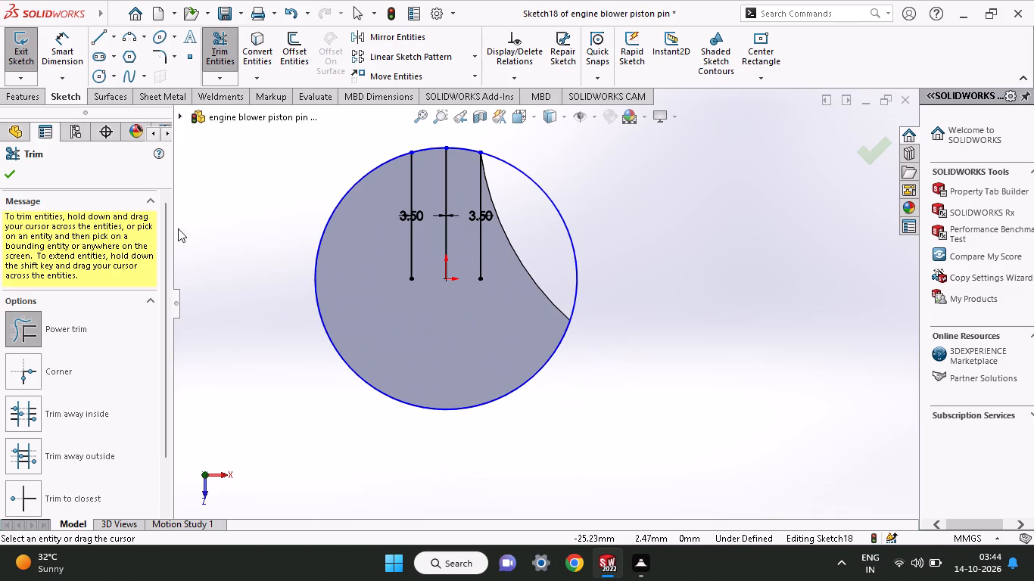
pyautogui.click(107, 43)
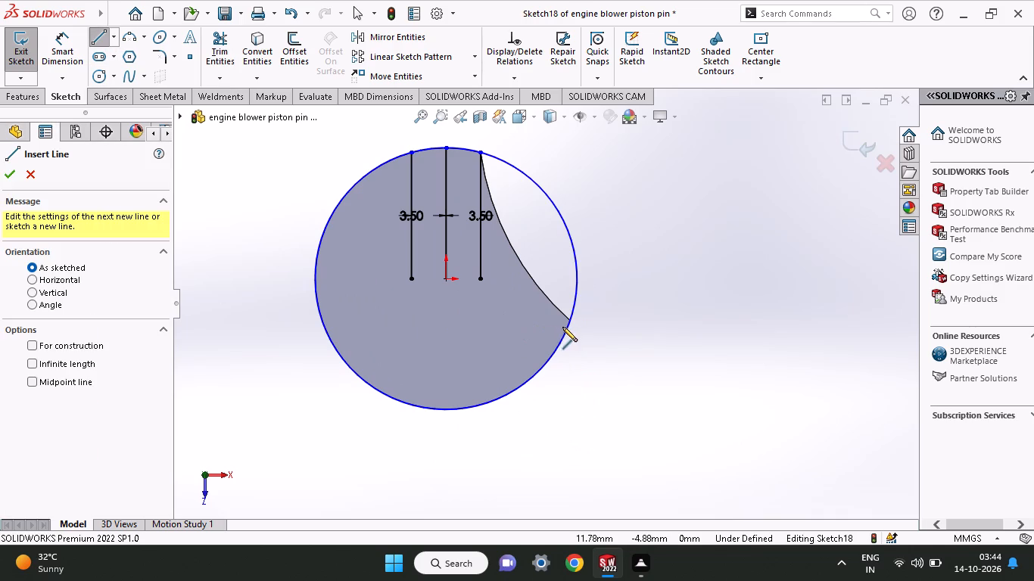
pyautogui.click(572, 318)
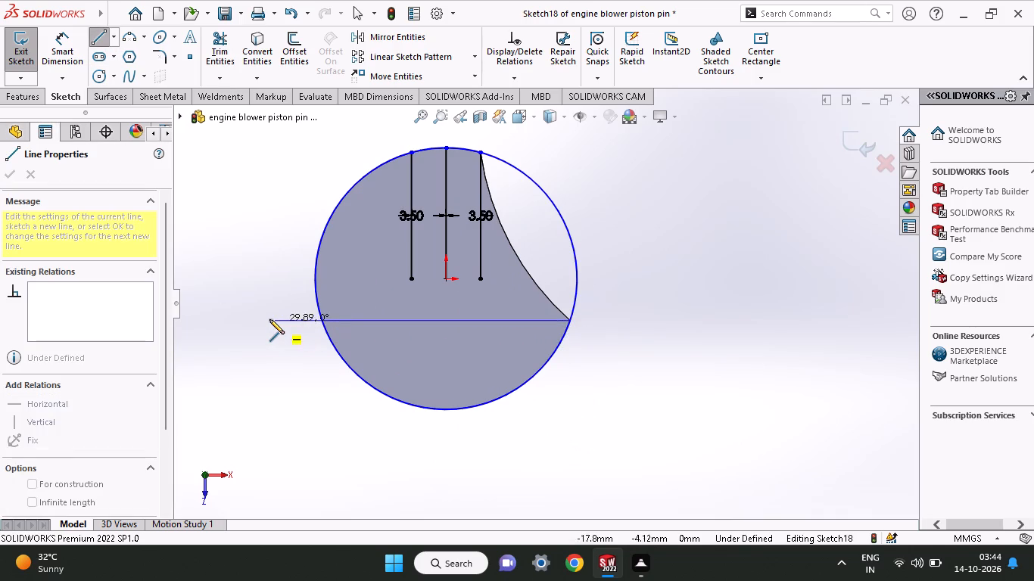
pyautogui.click(269, 319)
pyautogui.rightClick(266, 282)
pyautogui.click(277, 294)
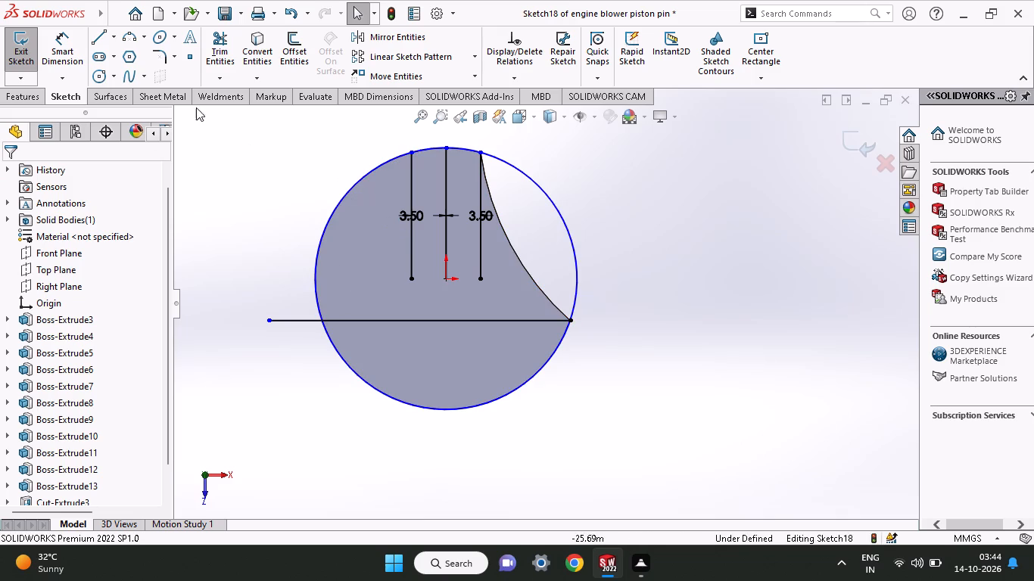
pyautogui.click(221, 48)
pyautogui.moveTo(278, 284); pyautogui.dragTo(306, 390)
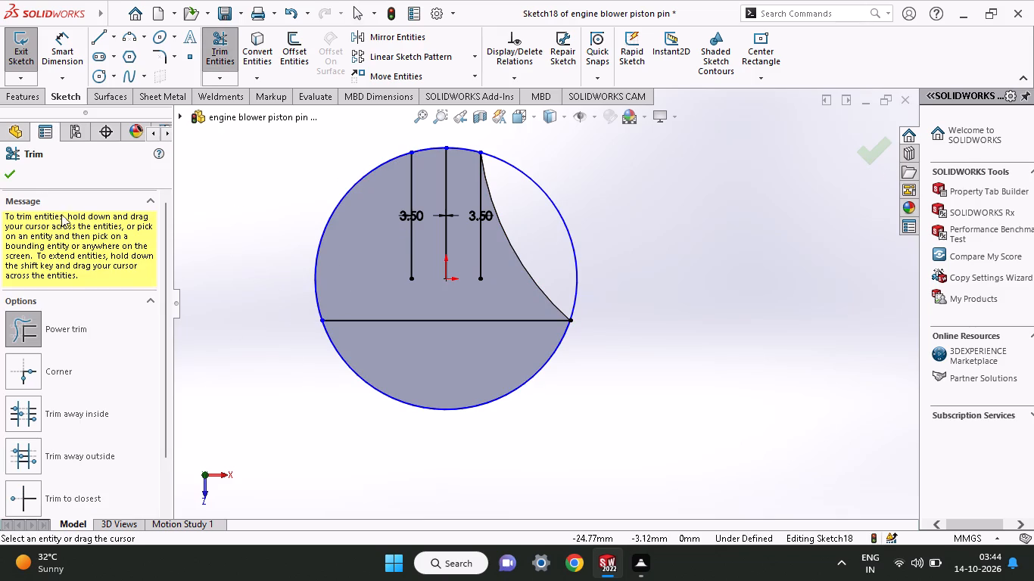
pyautogui.click(9, 174)
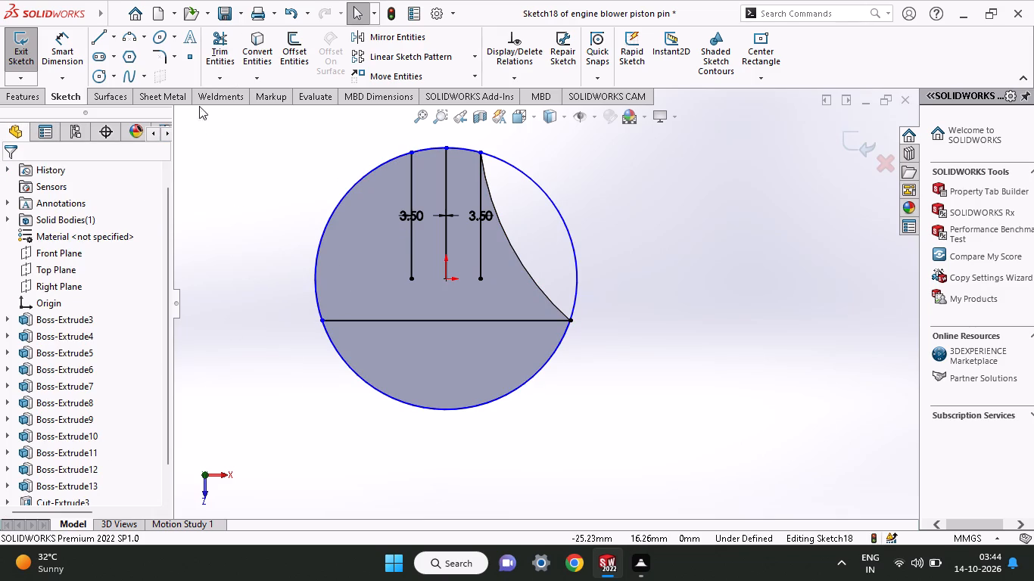
# Sketch a circle off the disc's upper-left side and set its diameter to 56 mm.
pyautogui.click(104, 76)
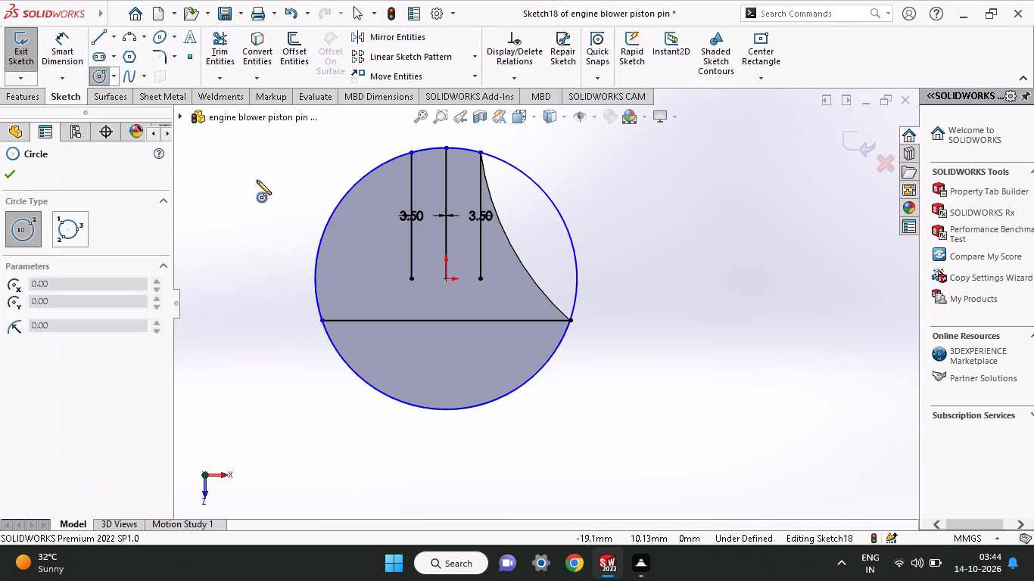
pyautogui.click(254, 183)
pyautogui.click(293, 237)
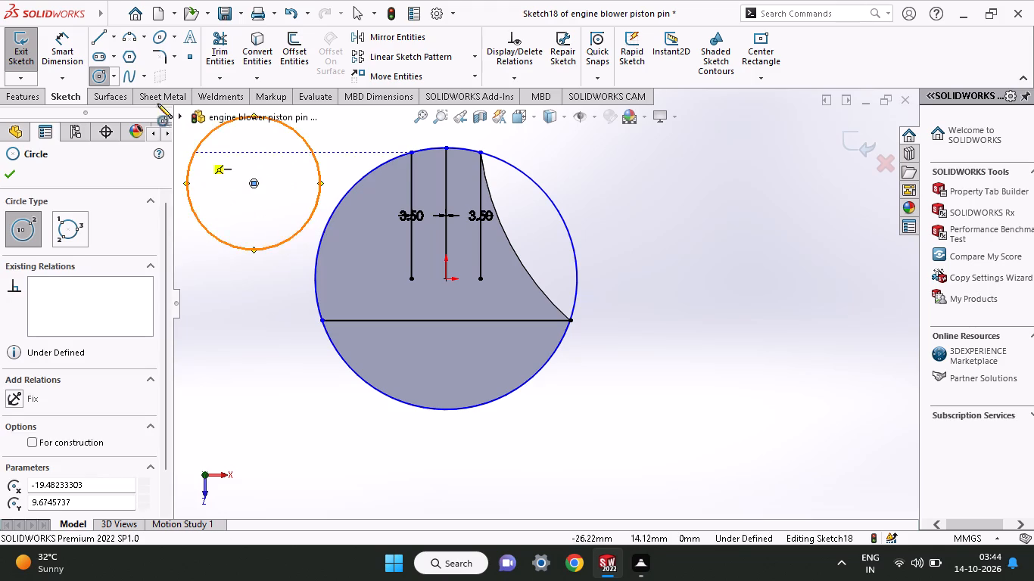
pyautogui.click(71, 60)
pyautogui.click(210, 232)
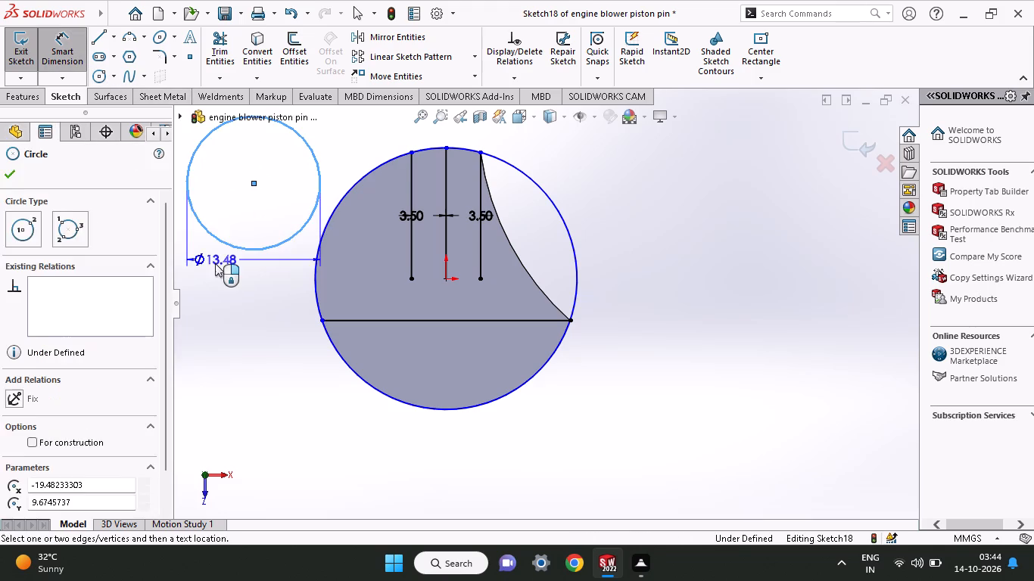
pyautogui.click(215, 263)
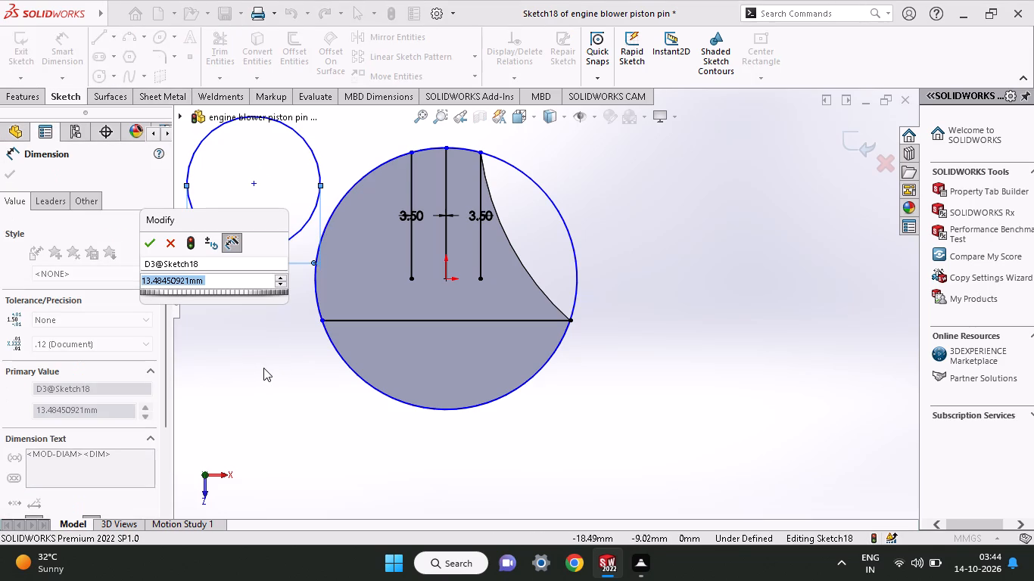
pyautogui.write('56')
pyautogui.press('Return')
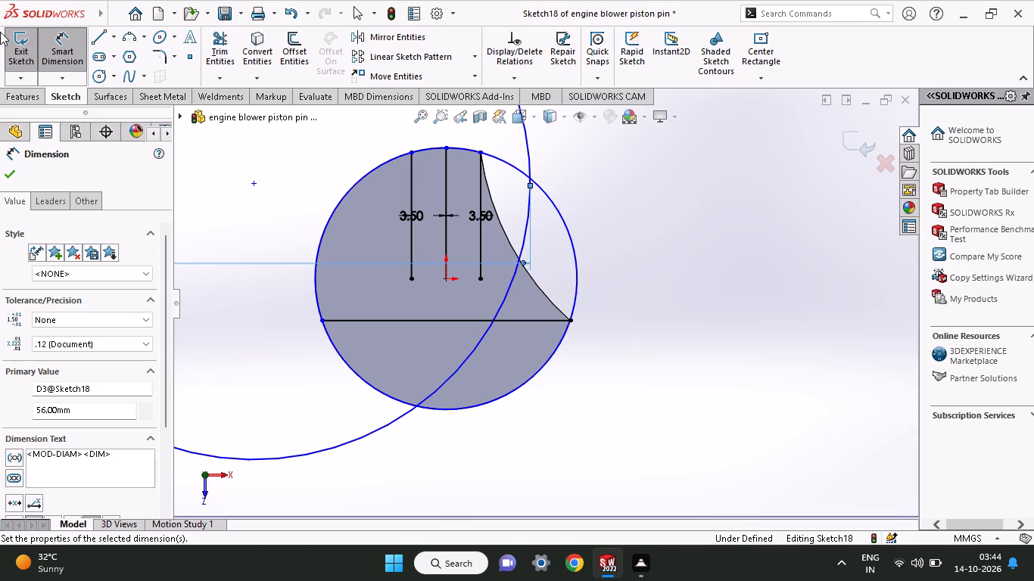
pyautogui.click(6, 175)
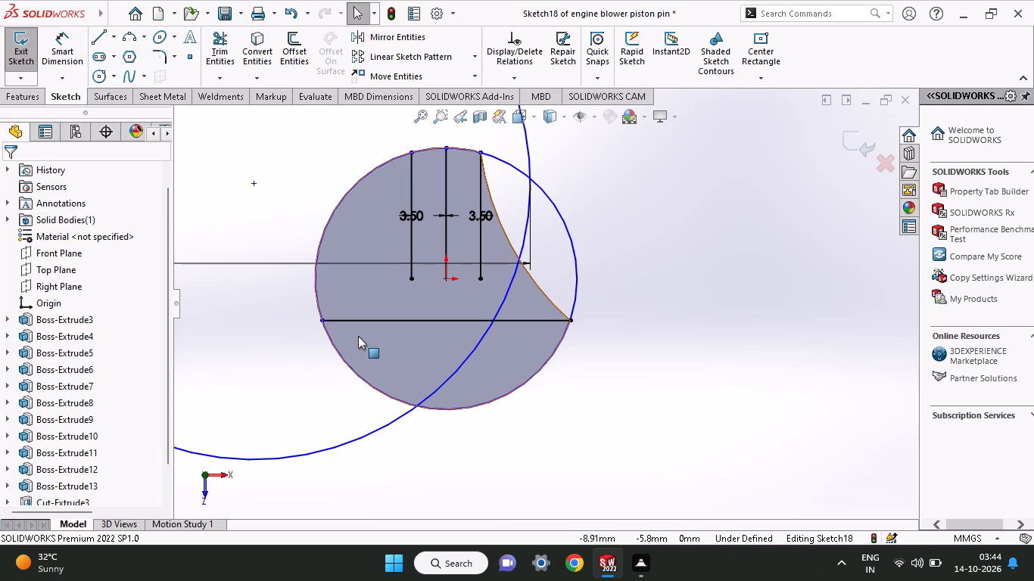
# Make the 56 mm circle coincident with the left offset line's upper end and the horizontal line's left end.
pyautogui.keyDown('ctrl'); pyautogui.scroll(-3, 357, 336); pyautogui.keyUp('ctrl')
pyautogui.keyDown('ctrl'); pyautogui.scroll(7, 357, 336); pyautogui.keyUp('ctrl')
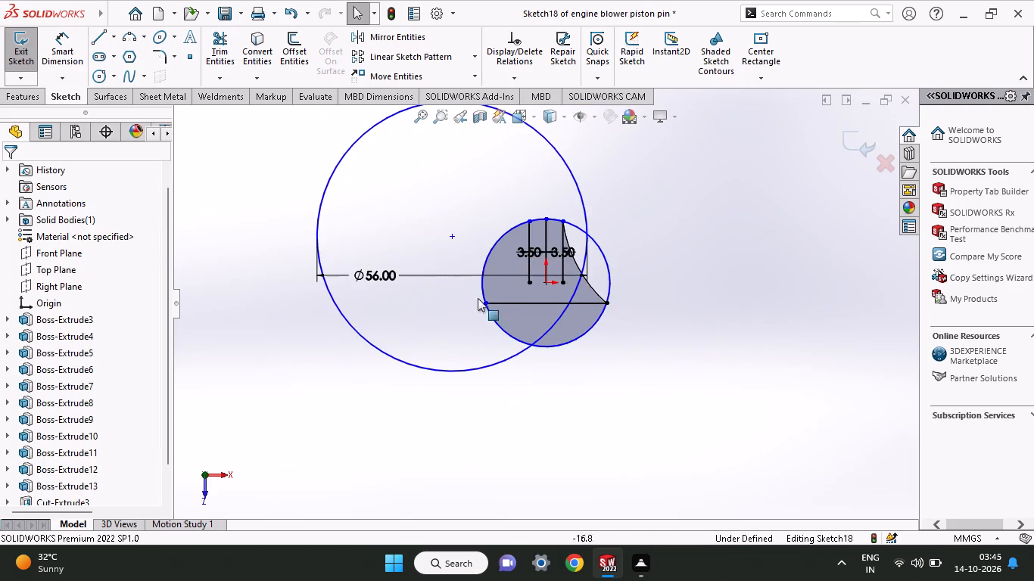
pyautogui.keyDown('ctrl'); pyautogui.scroll(-3, 508, 272); pyautogui.keyUp('ctrl')
pyautogui.keyDown('ctrl'); pyautogui.scroll(-1, 562, 191); pyautogui.keyUp('ctrl')
pyautogui.click(537, 213)
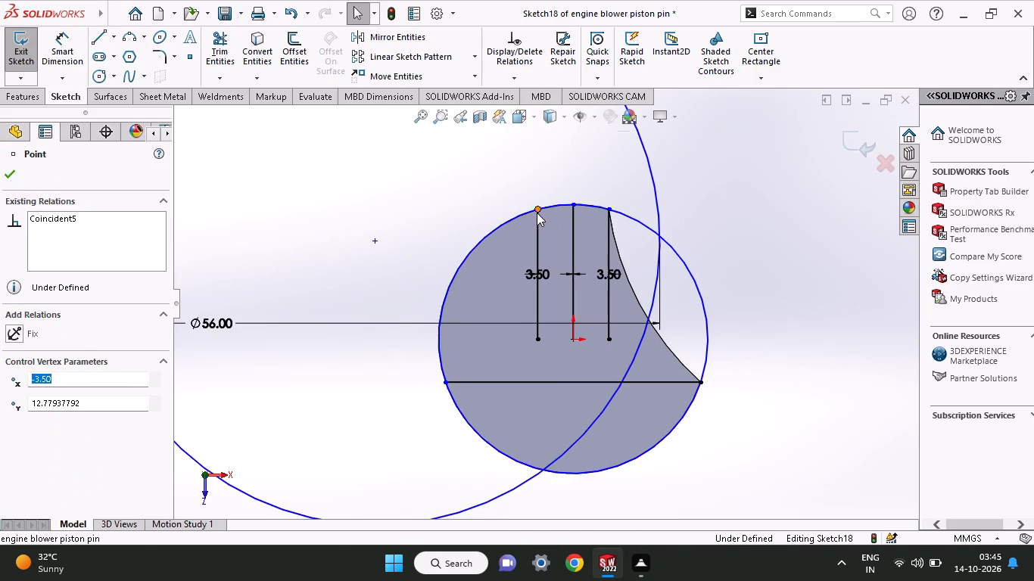
pyautogui.keyDown('shift'); pyautogui.click(652, 300); pyautogui.keyUp('shift')
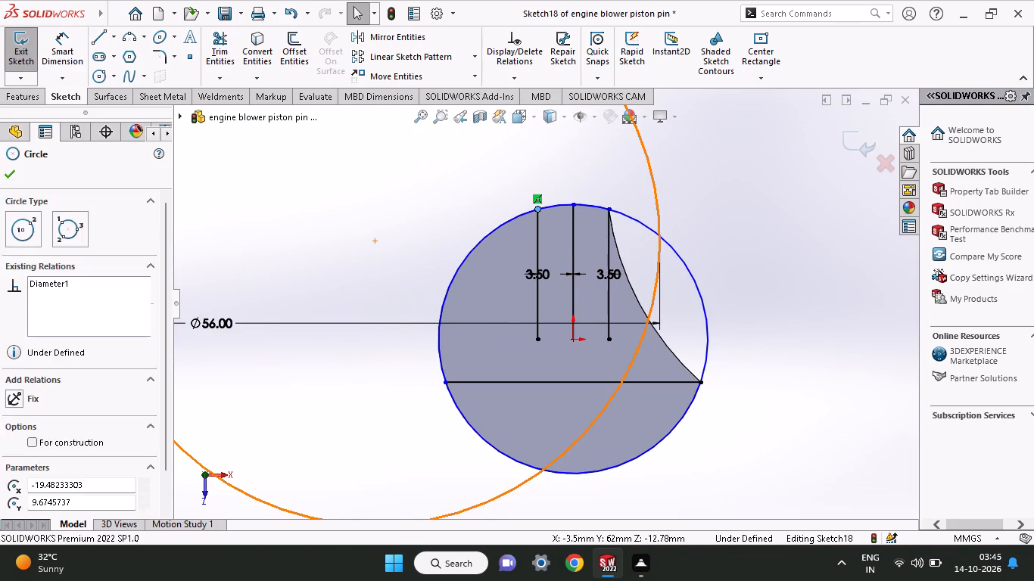
pyautogui.click(33, 440)
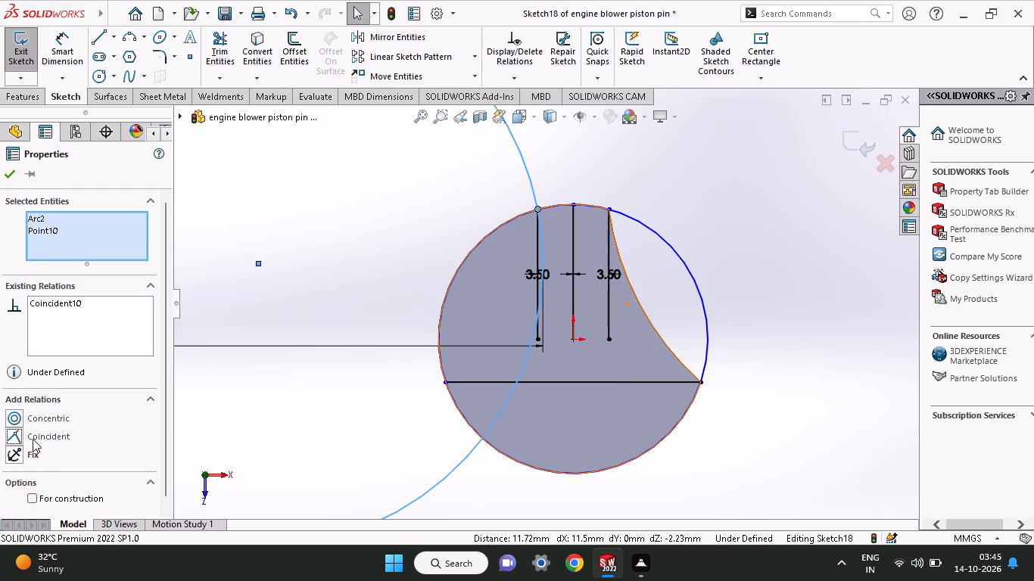
pyautogui.click(8, 169)
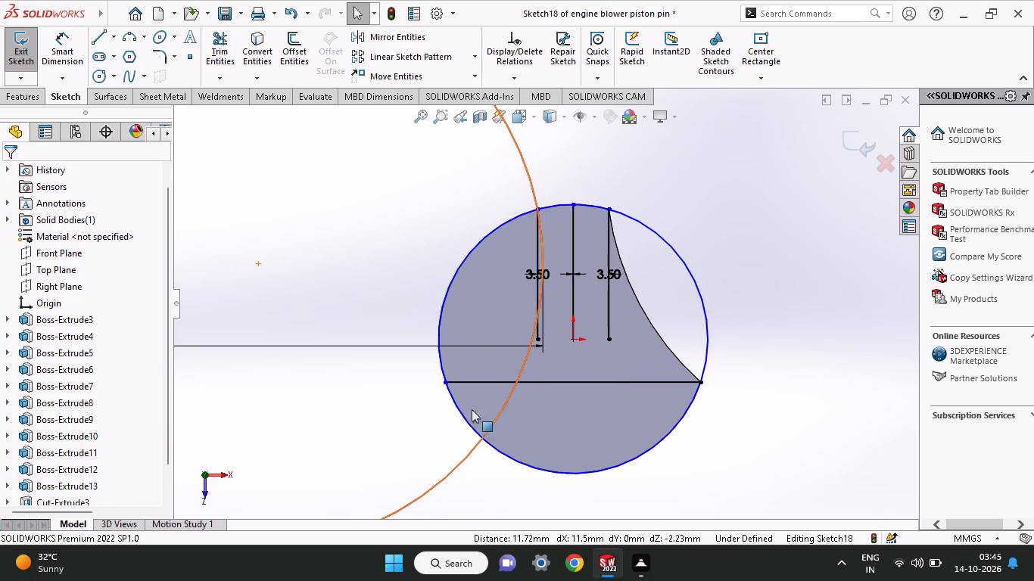
pyautogui.keyDown('shift'); pyautogui.click(447, 384); pyautogui.keyUp('shift')
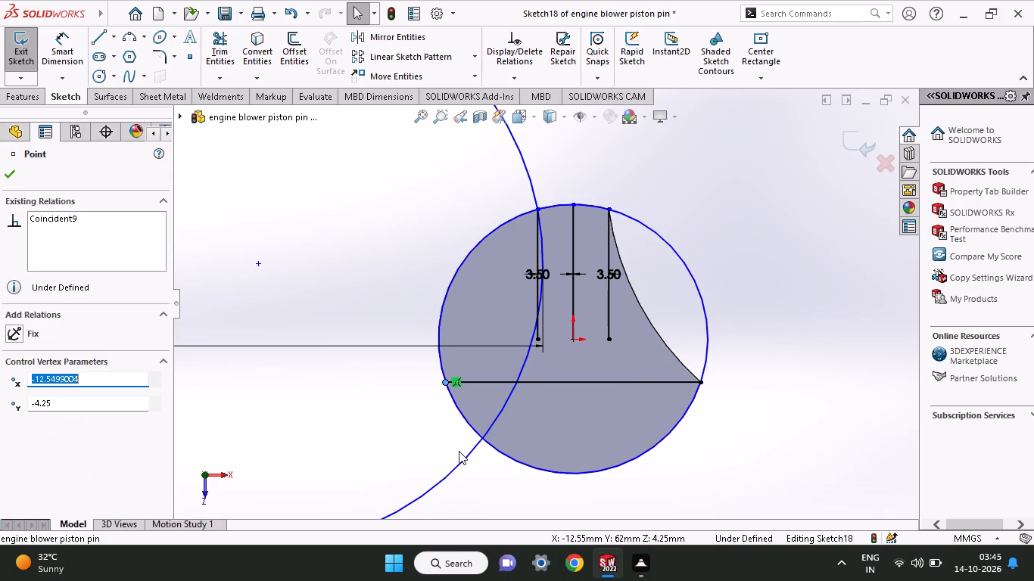
pyautogui.keyDown('shift'); pyautogui.click(459, 459); pyautogui.keyUp('shift')
pyautogui.click(44, 443)
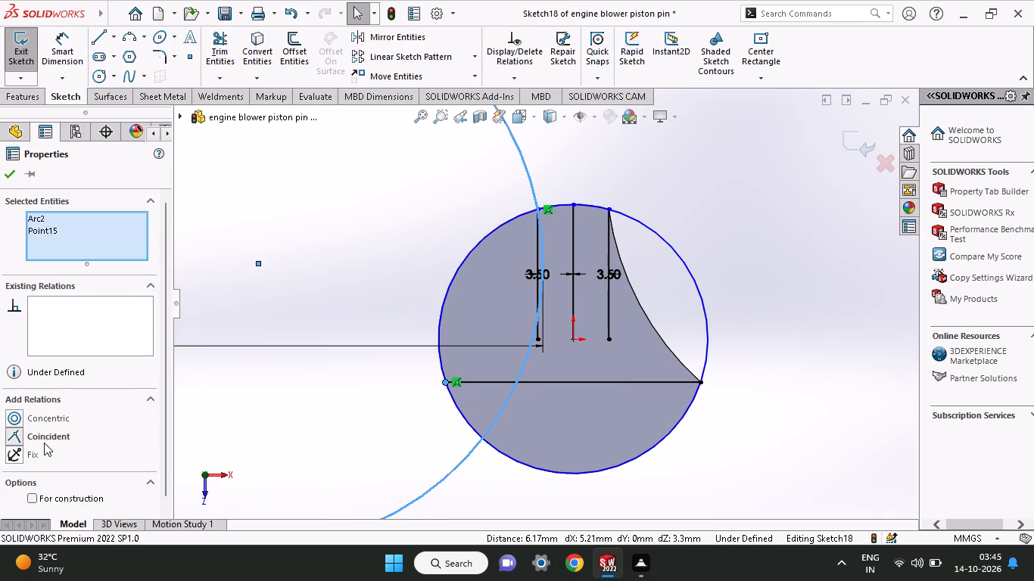
pyautogui.click(13, 172)
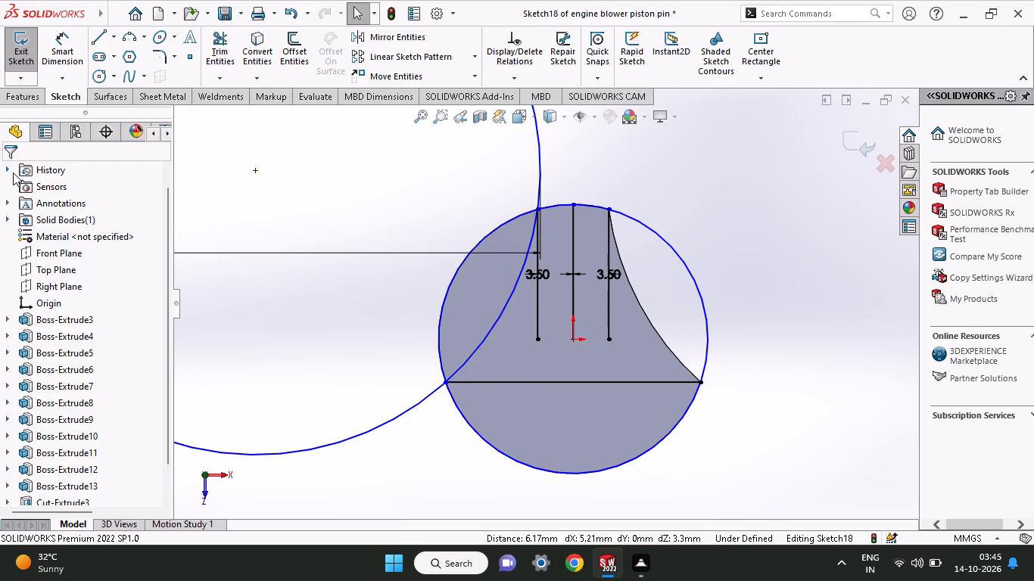
# Extrude-cut the lens-shaped overlap of the 56 mm circle and the disc, blind 34 mm deep.
pyautogui.click(30, 92)
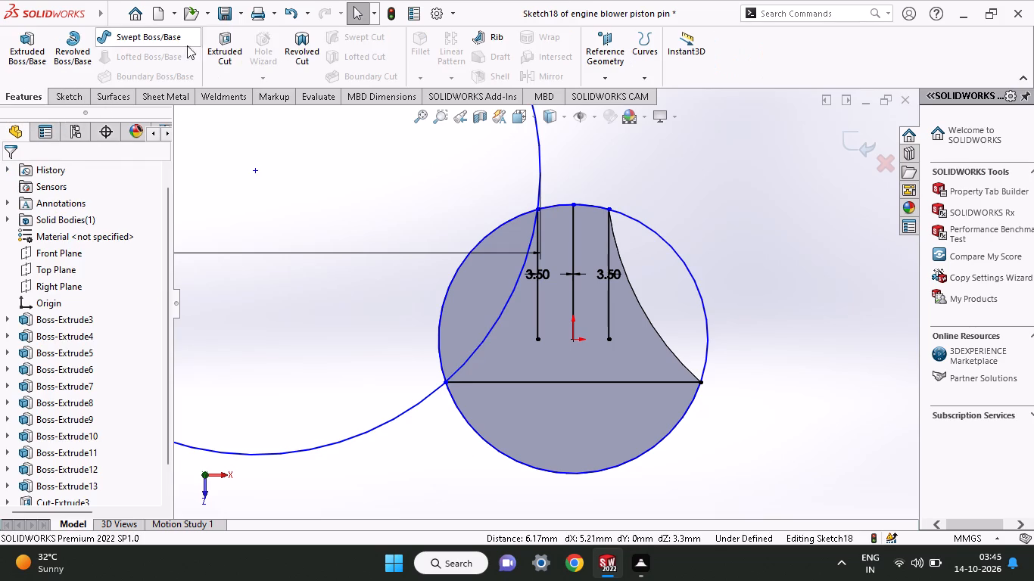
pyautogui.click(232, 70)
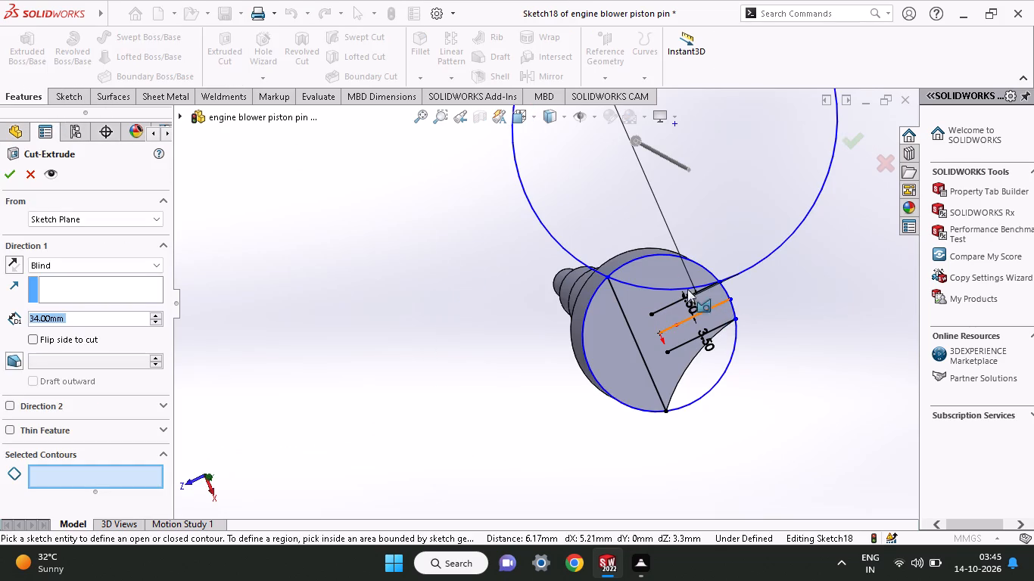
pyautogui.click(673, 284)
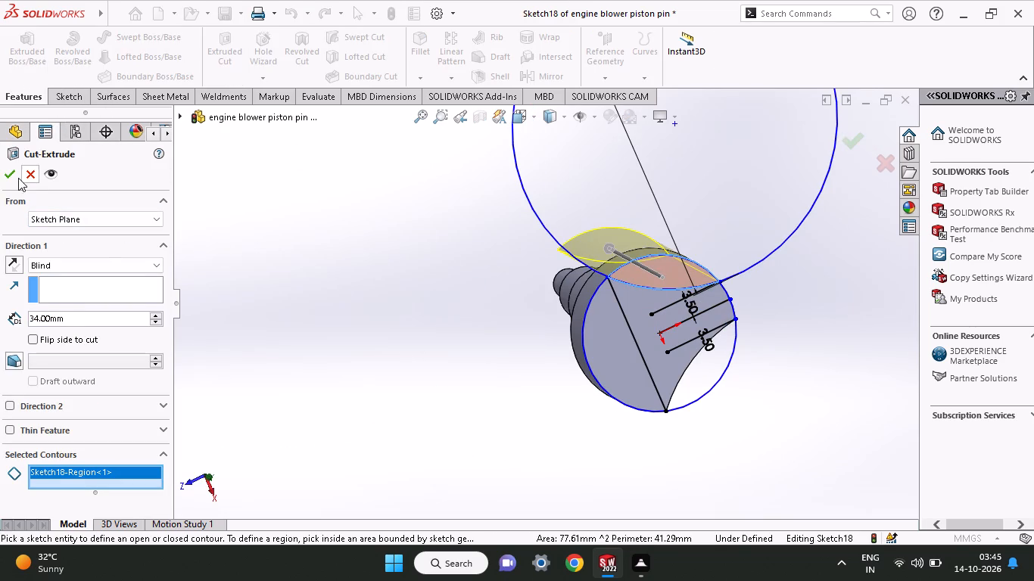
pyautogui.click(15, 175)
# Start a sketch on the web's flat end face and draw a circle centred about 8.4 mm directly above the origin.
pyautogui.moveTo(455, 377); pyautogui.dragTo(517, 429, button='middle')
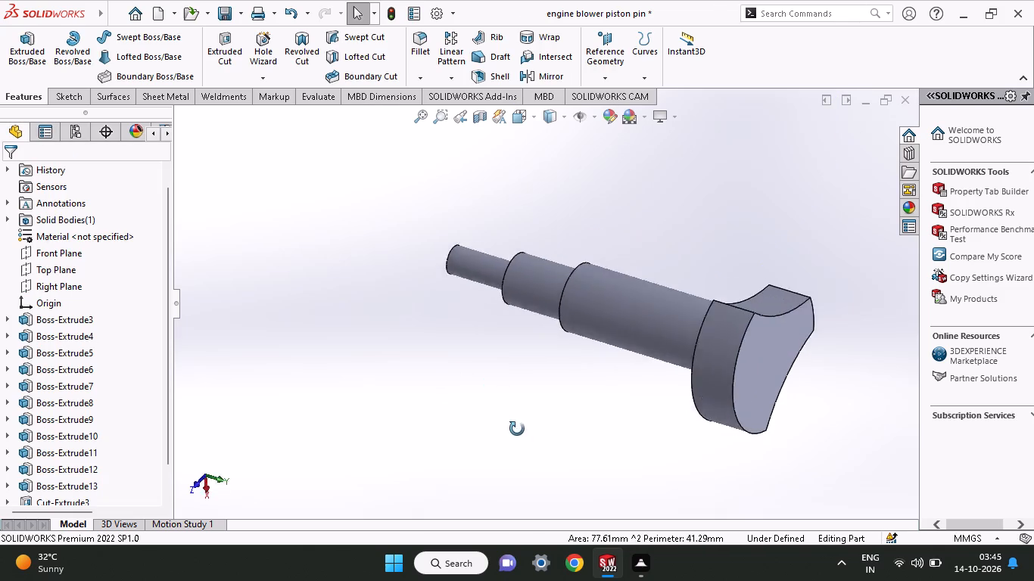
pyautogui.moveTo(517, 429); pyautogui.dragTo(410, 424, button='middle')
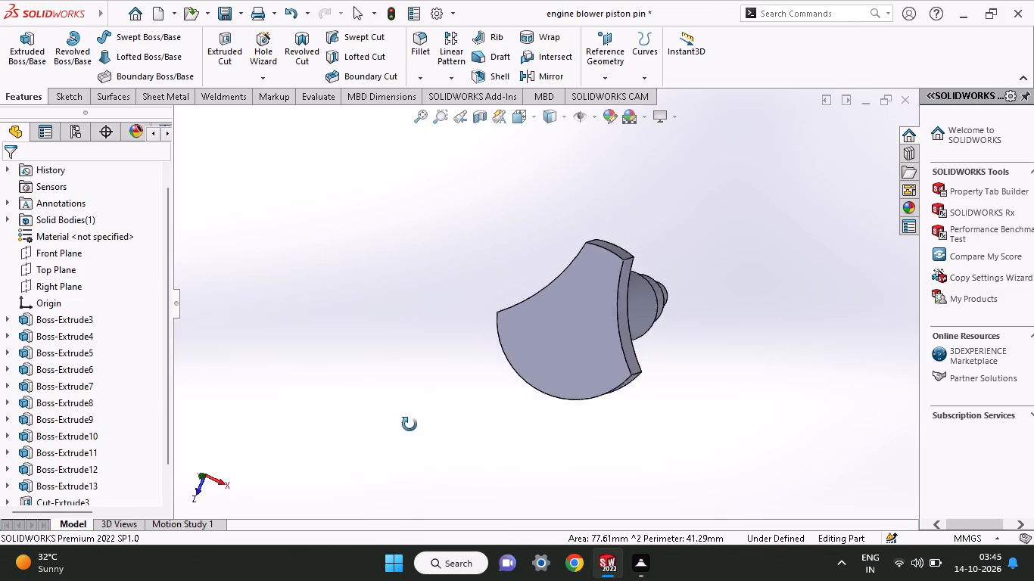
pyautogui.moveTo(410, 424); pyautogui.dragTo(303, 386, button='middle')
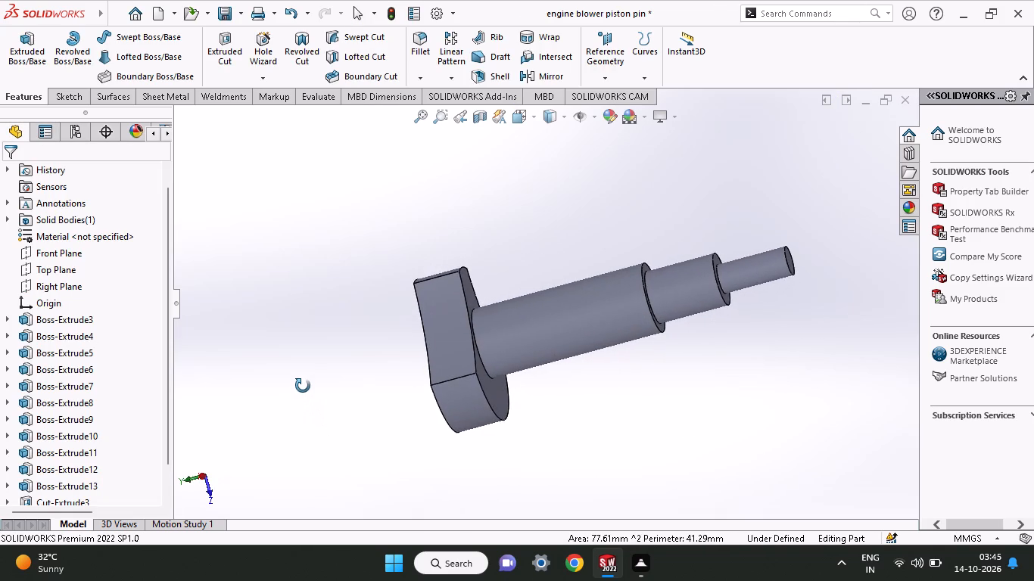
pyautogui.moveTo(303, 386); pyautogui.dragTo(453, 266, button='middle')
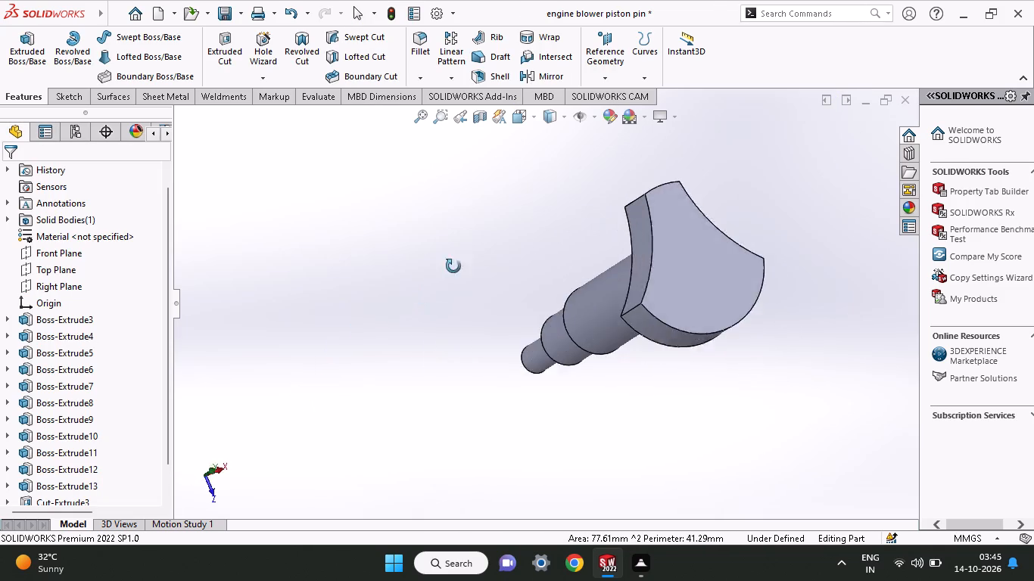
pyautogui.moveTo(453, 266); pyautogui.dragTo(461, 290, button='middle')
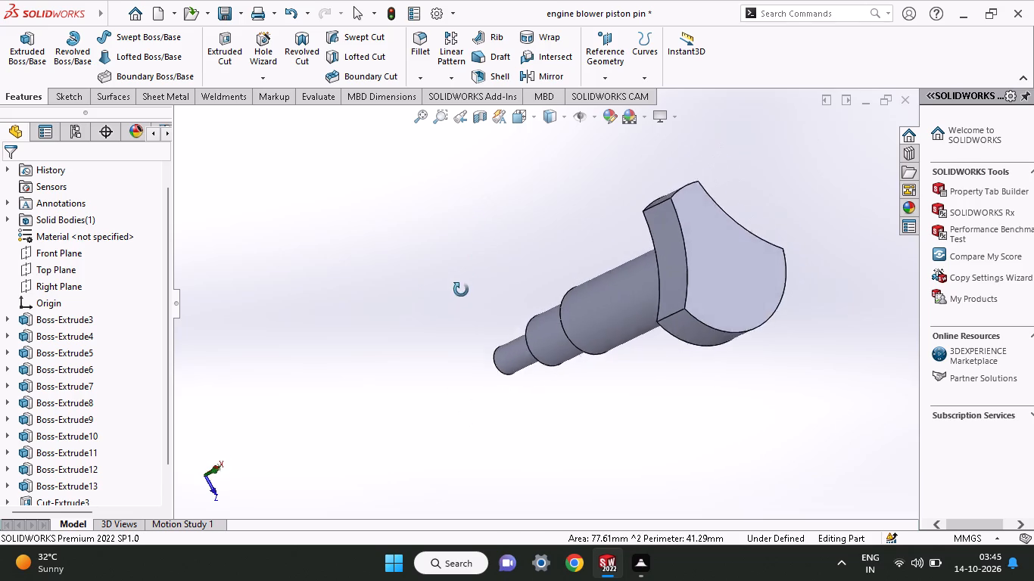
pyautogui.moveTo(461, 290); pyautogui.dragTo(452, 301, button='middle')
pyautogui.click(669, 223)
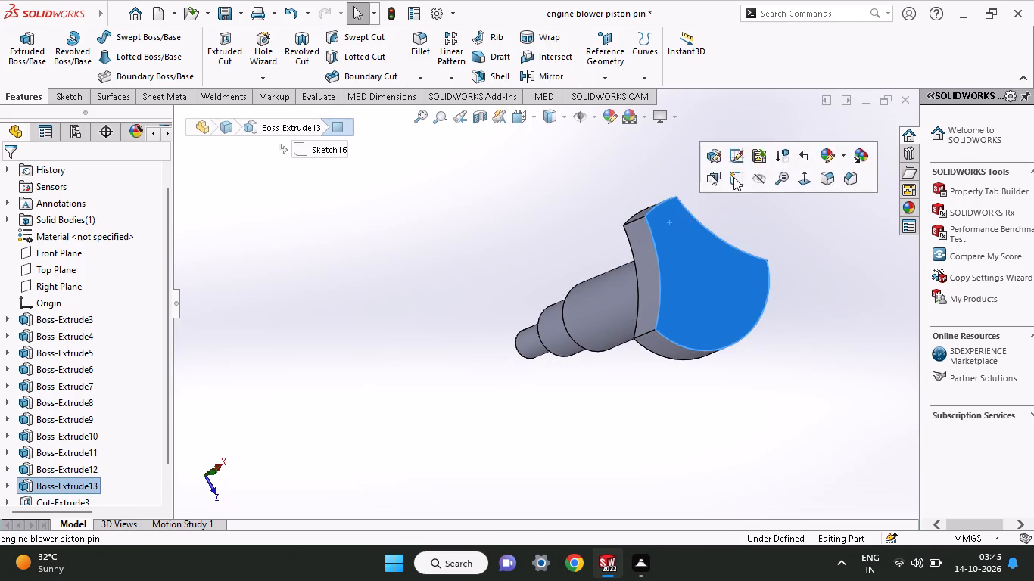
pyautogui.click(733, 177)
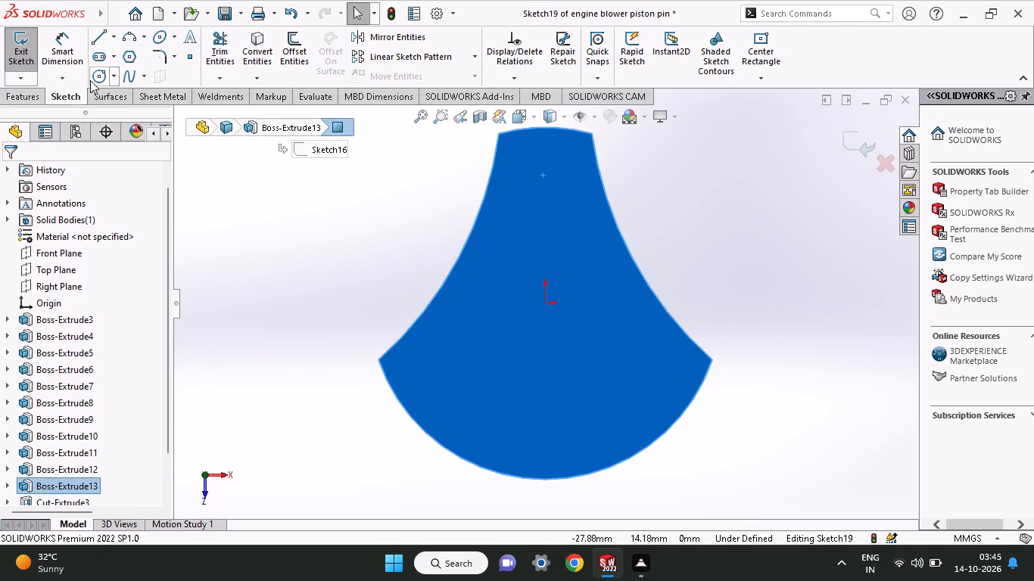
pyautogui.click(98, 74)
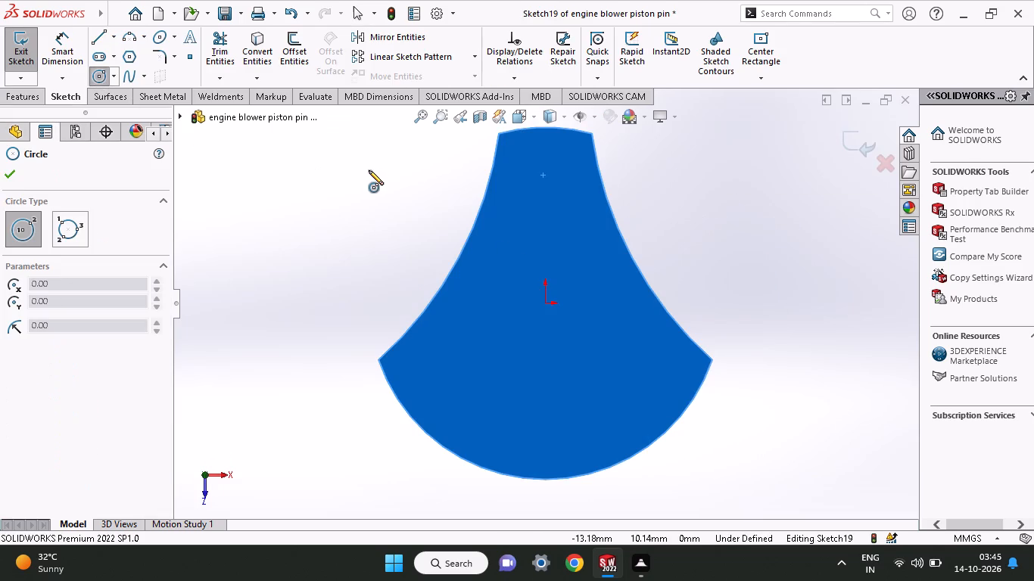
pyautogui.click(542, 191)
pyautogui.click(578, 216)
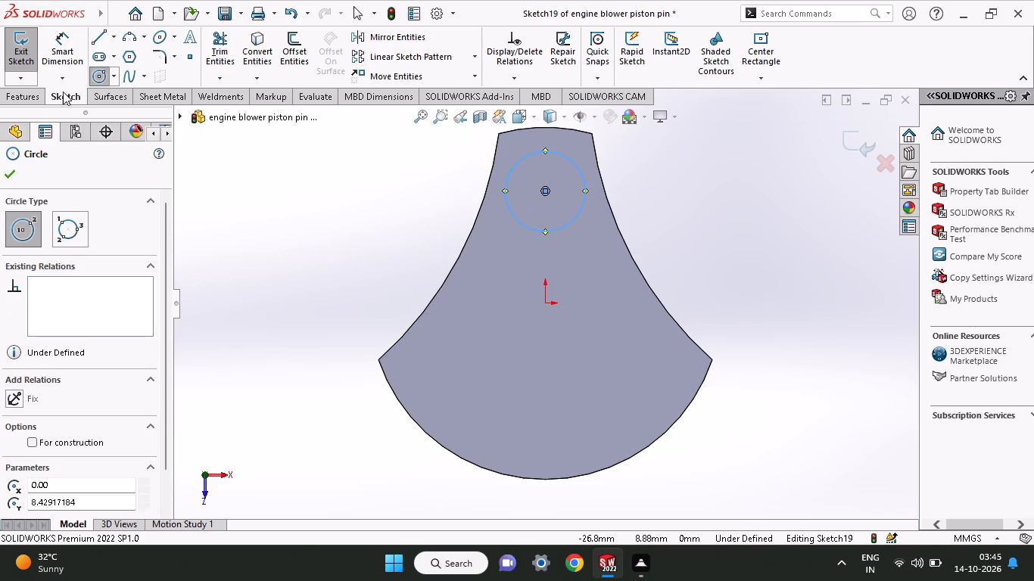
# Set the circle's diameter to 5 mm and its centre's vertical distance from the origin to 8 mm.
pyautogui.click(70, 54)
pyautogui.click(517, 221)
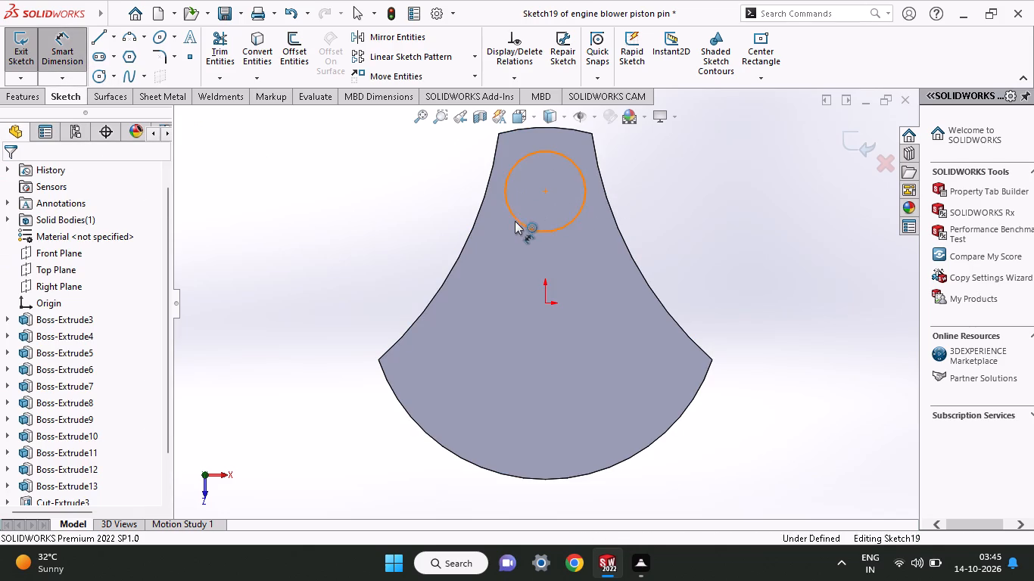
pyautogui.click(400, 224)
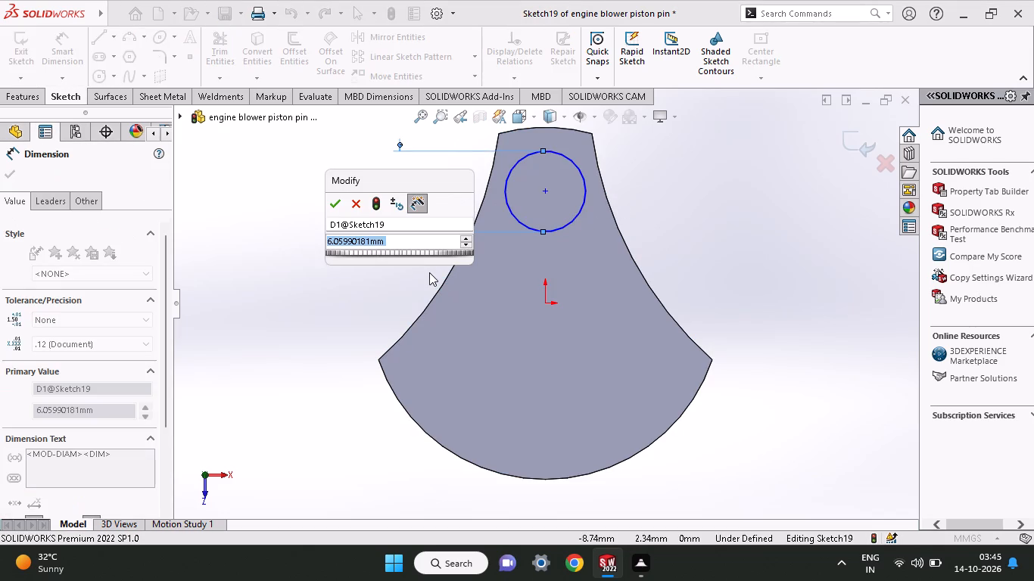
pyautogui.press('5')
pyautogui.press('Return')
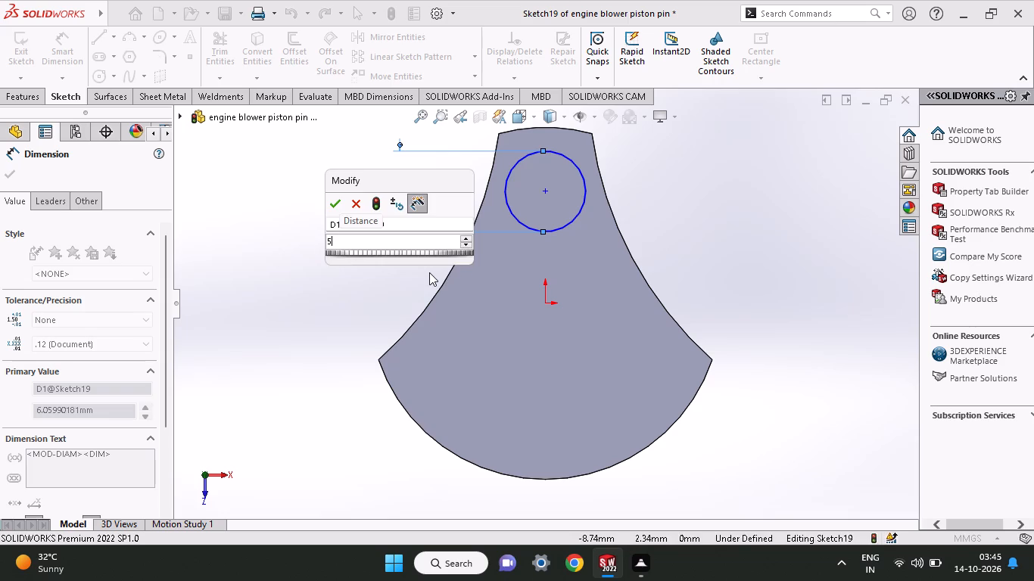
pyautogui.click(547, 191)
pyautogui.click(543, 306)
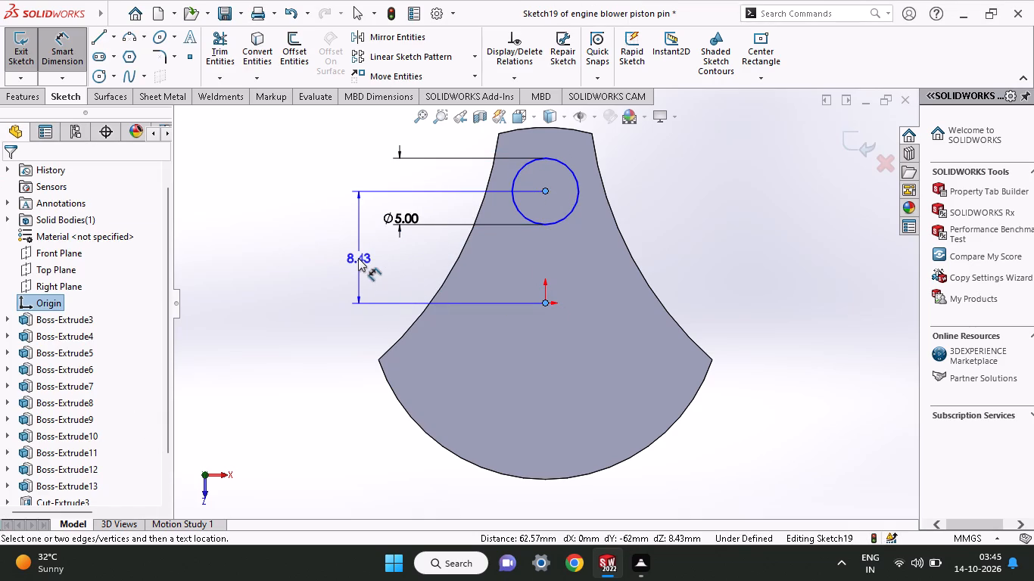
pyautogui.click(358, 258)
pyautogui.press('8')
pyautogui.press('Return')
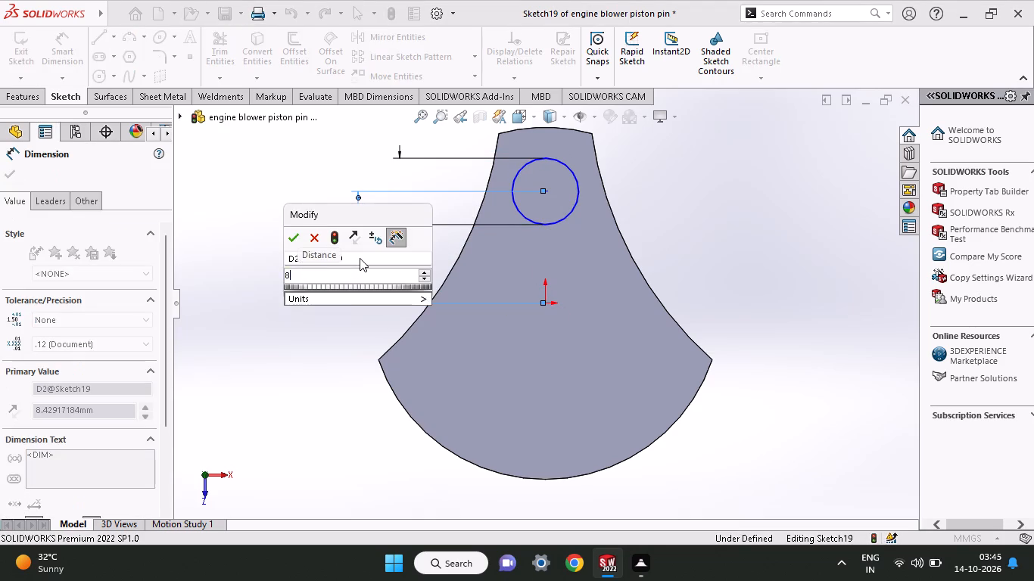
# Extrude the 5 mm circle as a merged boss, blind 8 mm outward from the web's face.
pyautogui.click(21, 101)
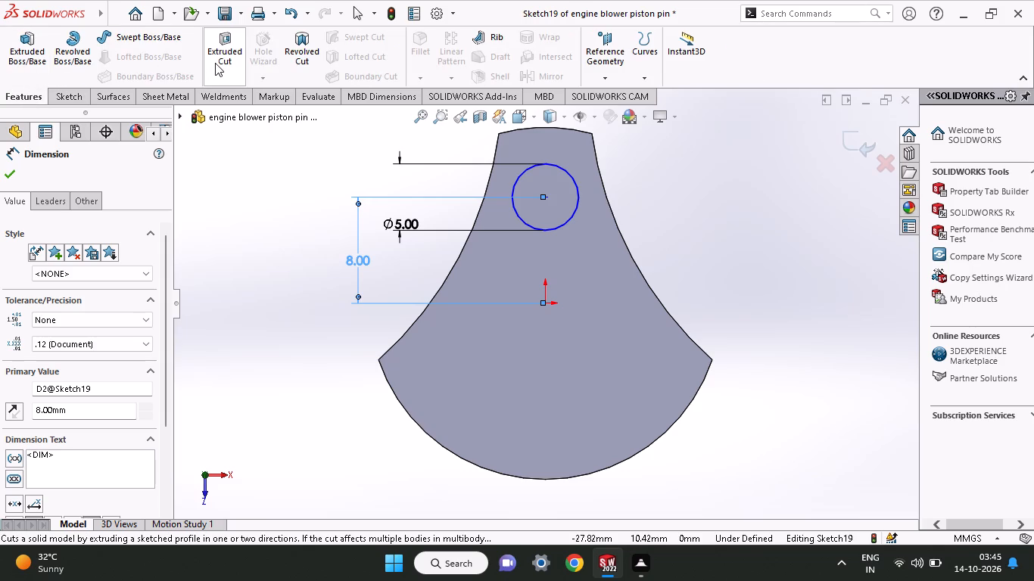
pyautogui.click(17, 52)
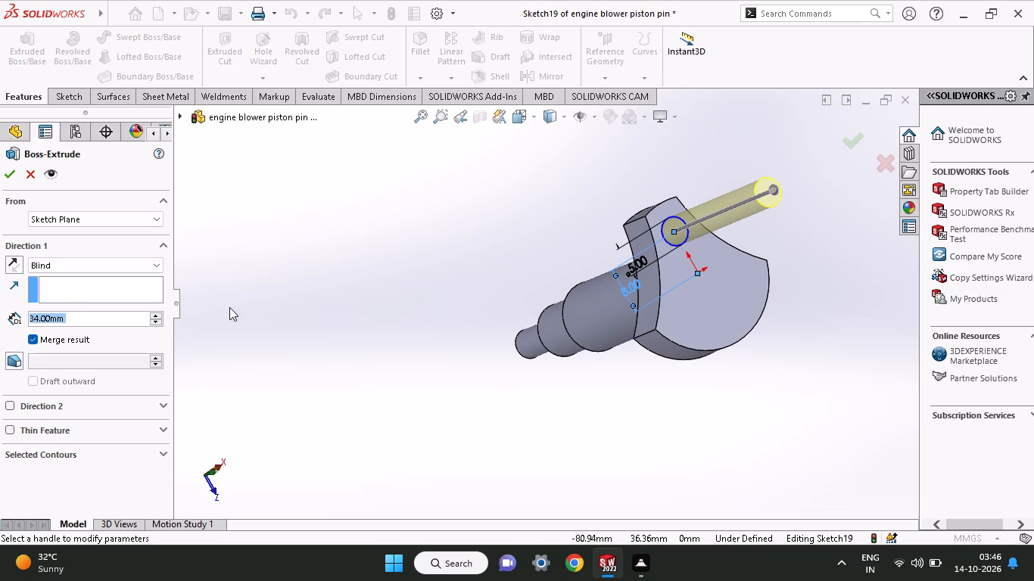
pyautogui.press('8')
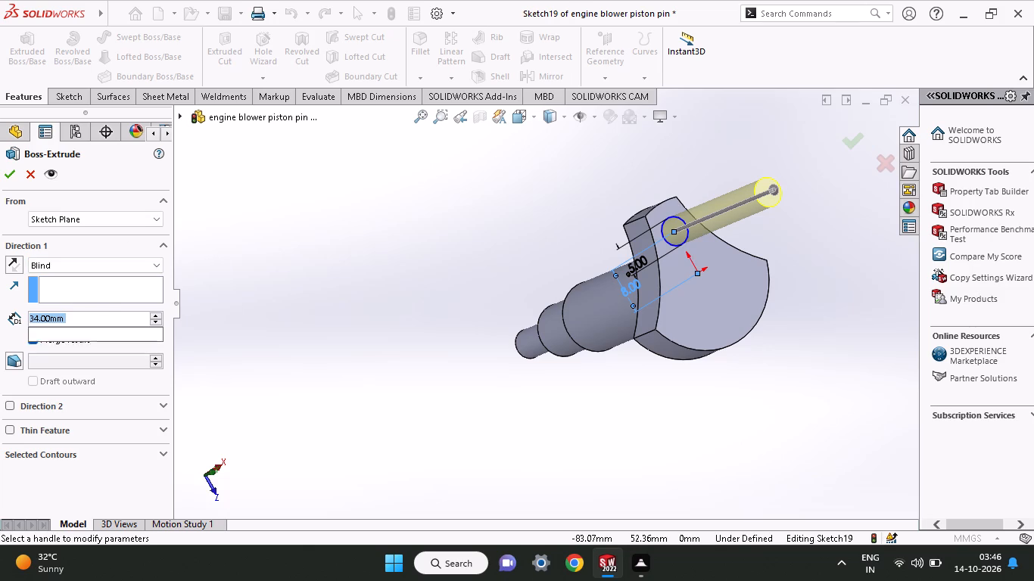
pyautogui.press('Return')
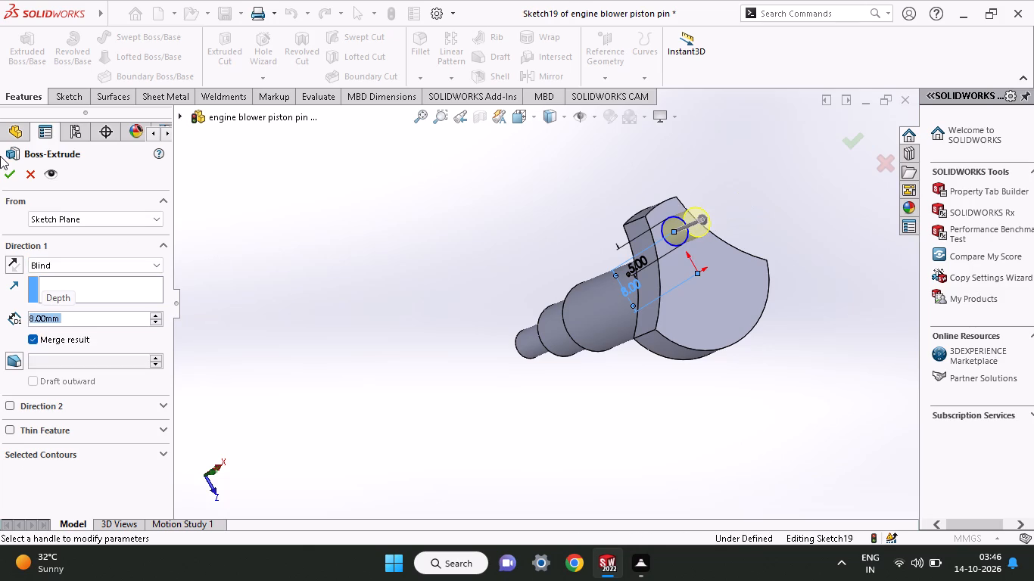
pyautogui.click(8, 169)
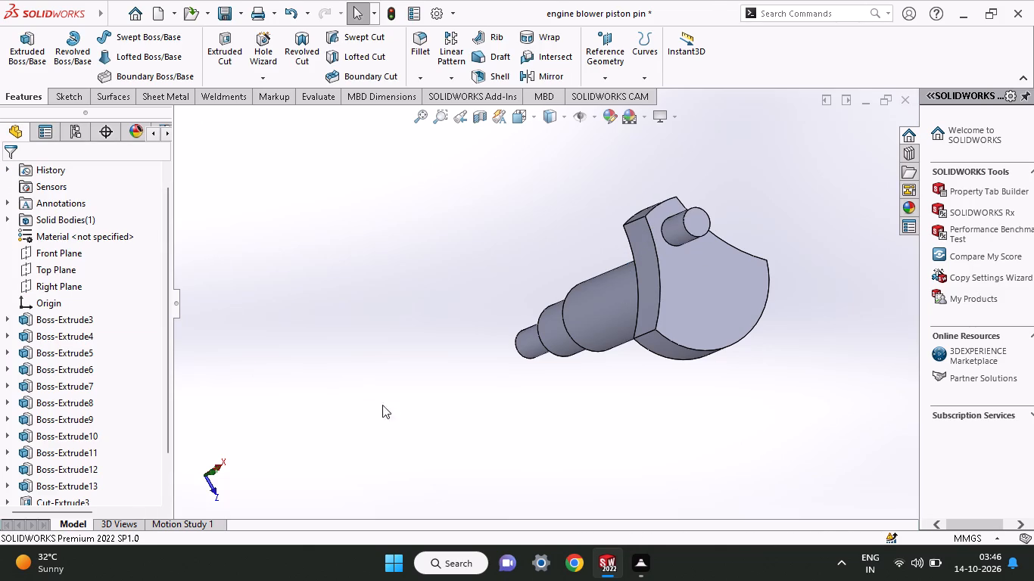
# Start a sketch on the web's flat pin-side face and draw a circle about 5.6 mm across, centred about 2.8 mm below the origin.
pyautogui.moveTo(436, 396); pyautogui.dragTo(322, 287, button='middle')
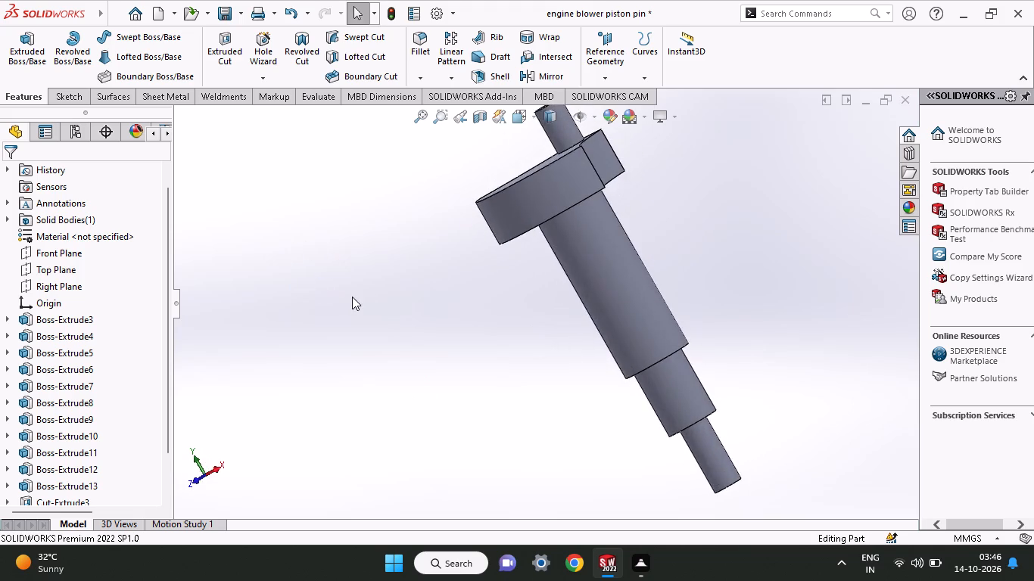
pyautogui.moveTo(352, 298); pyautogui.dragTo(397, 448, button='middle')
pyautogui.scroll(-1, 352, 298)
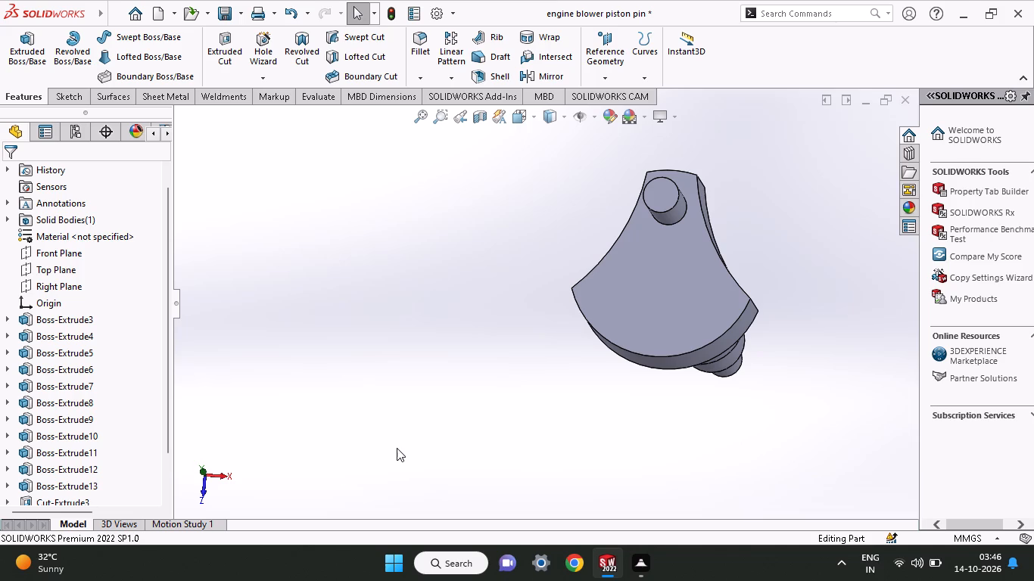
pyautogui.click(659, 289)
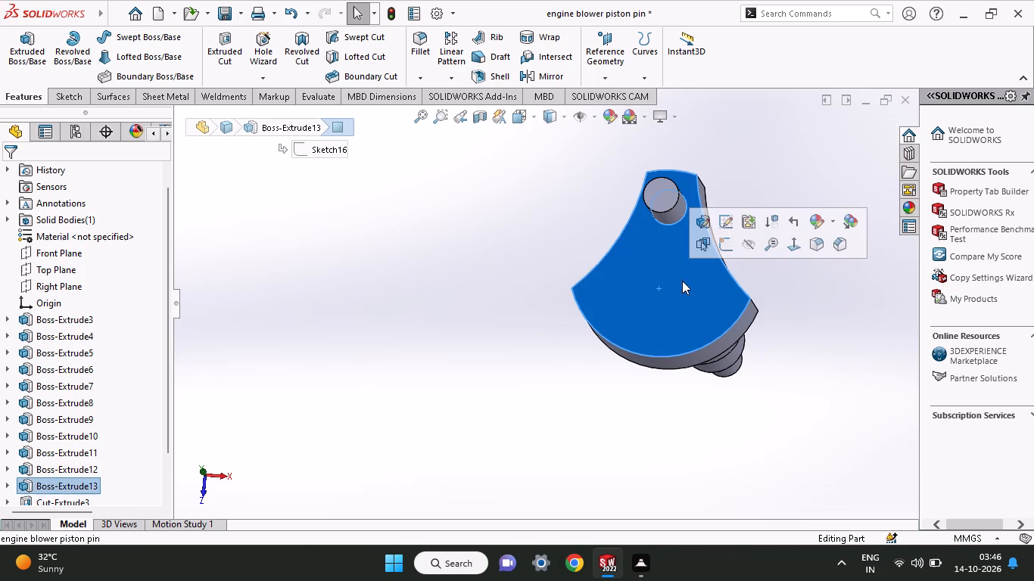
pyautogui.click(735, 242)
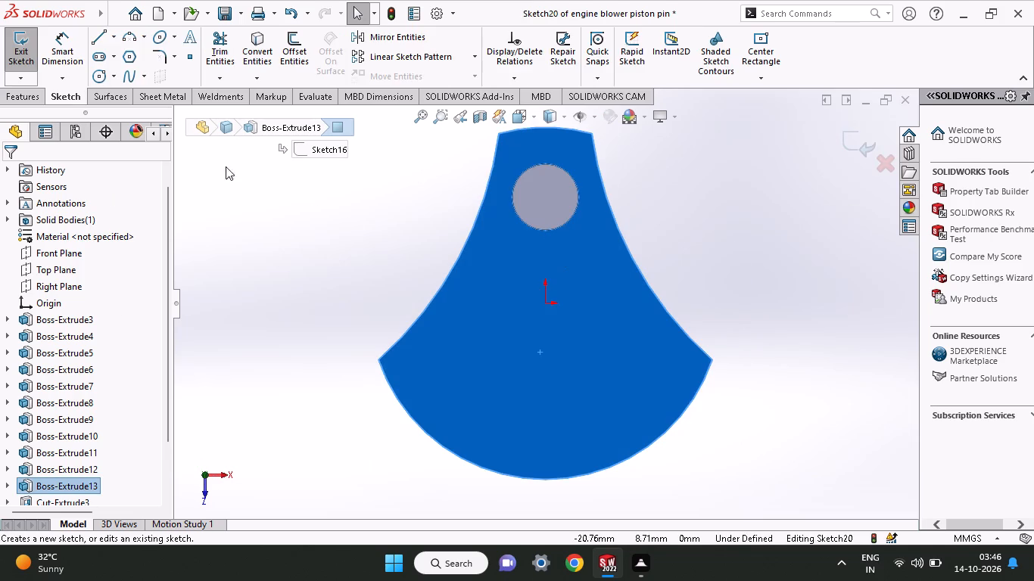
pyautogui.click(100, 78)
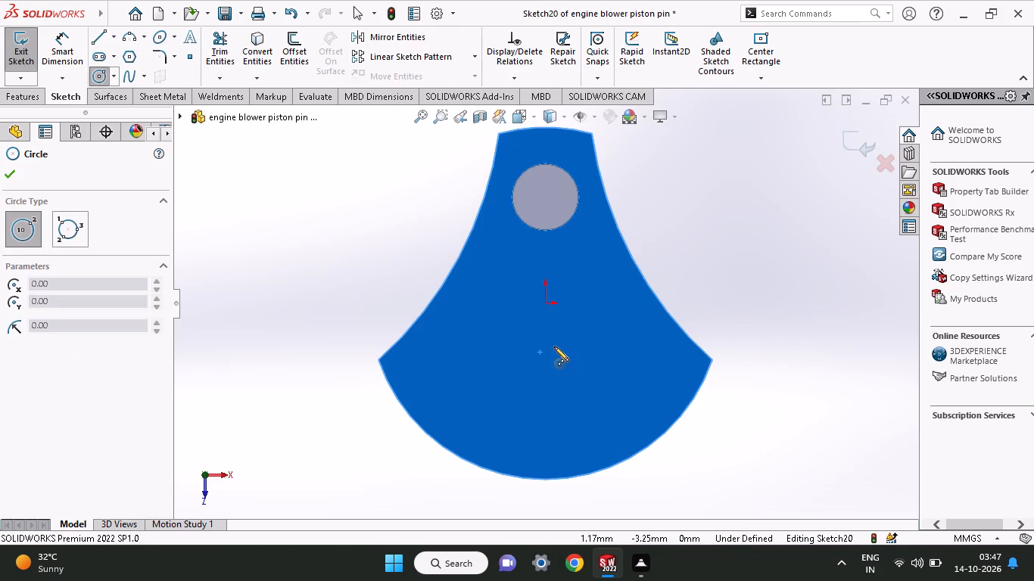
pyautogui.click(547, 340)
pyautogui.click(575, 363)
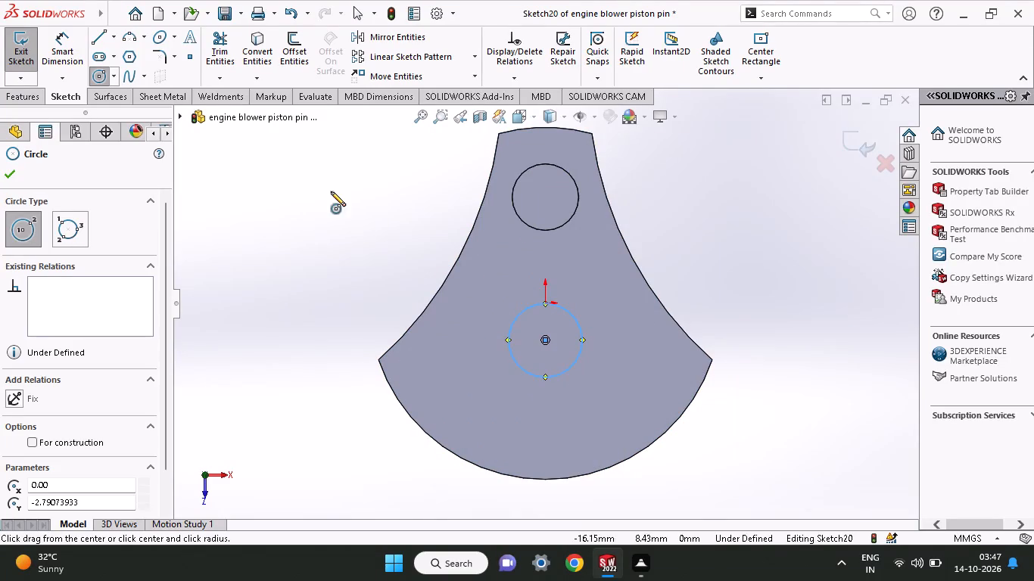
# Draw a vertical line about 10.8 mm long from the 5 mm pin's centre to the new circle's centre.
pyautogui.click(76, 48)
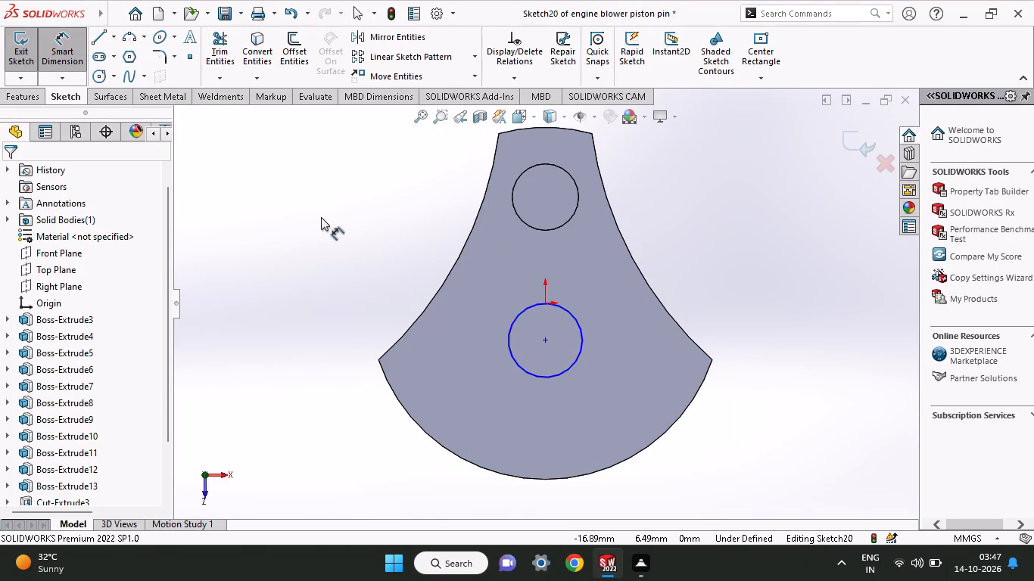
pyautogui.click(542, 340)
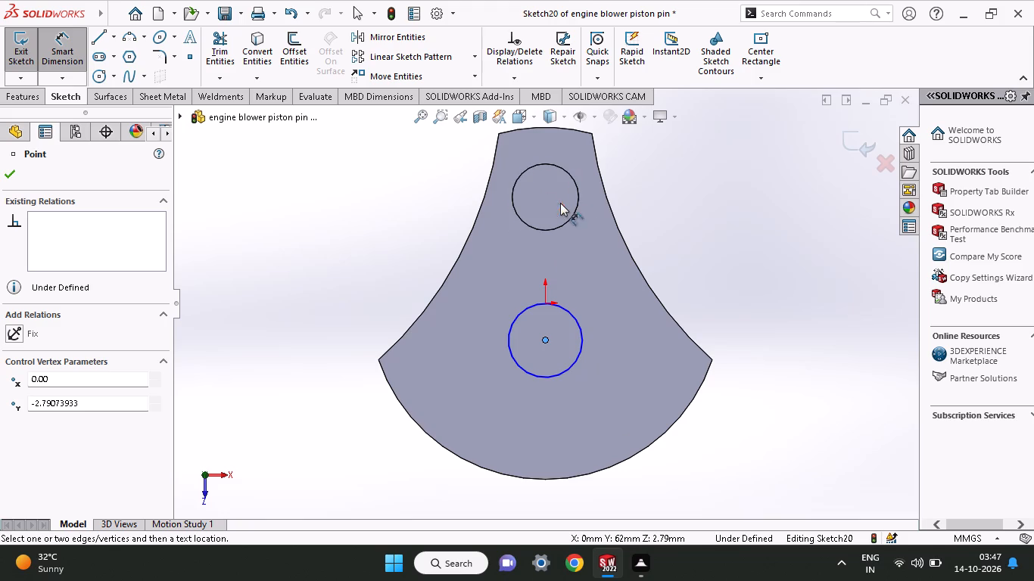
pyautogui.click(92, 41)
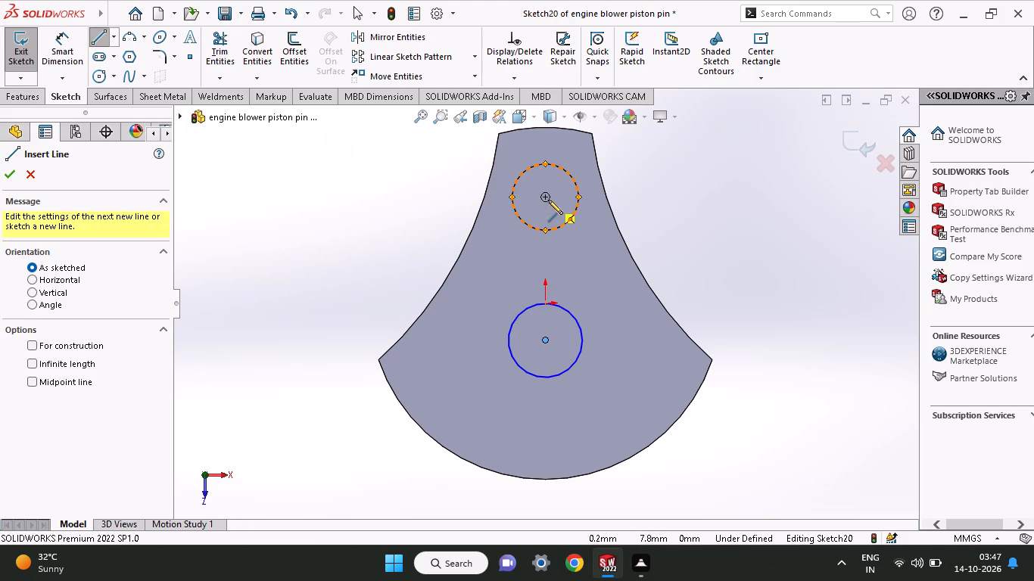
pyautogui.click(548, 197)
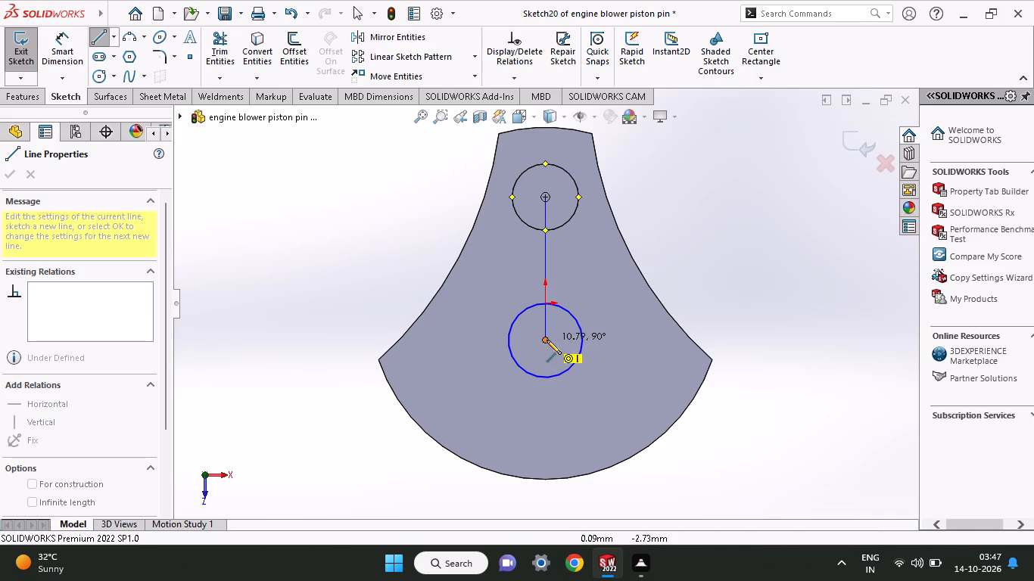
pyautogui.click(547, 340)
pyautogui.rightClick(592, 263)
pyautogui.click(613, 271)
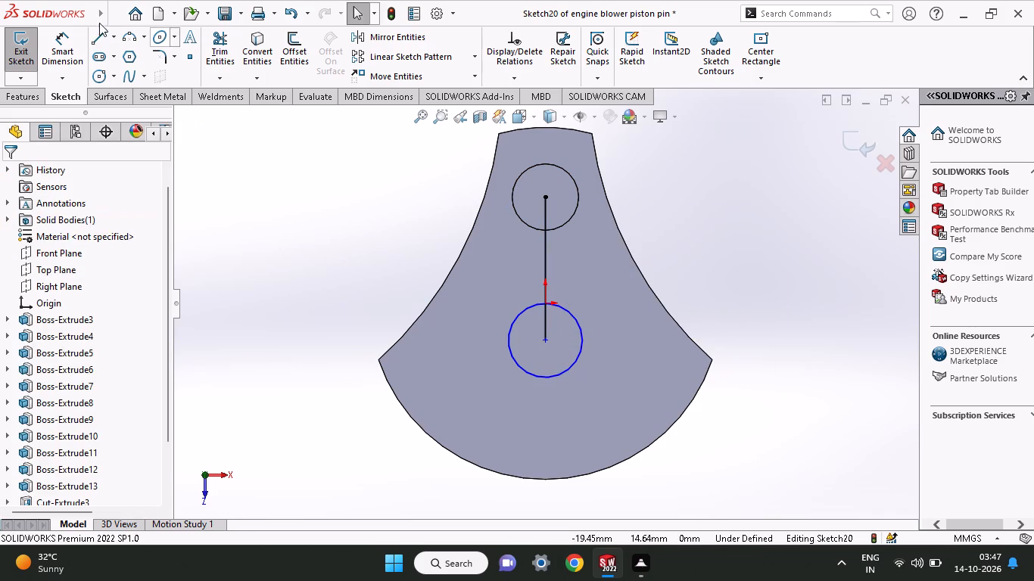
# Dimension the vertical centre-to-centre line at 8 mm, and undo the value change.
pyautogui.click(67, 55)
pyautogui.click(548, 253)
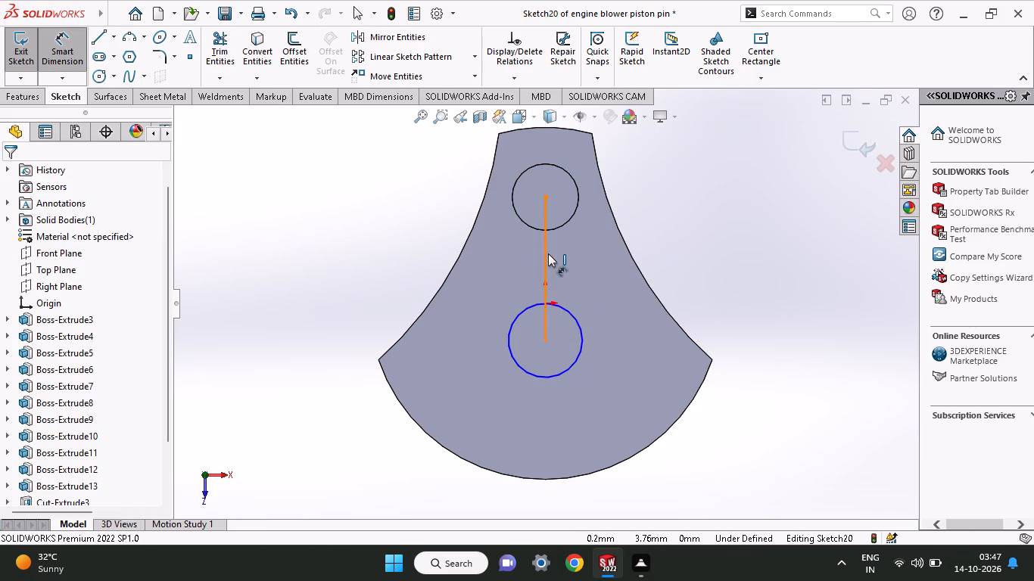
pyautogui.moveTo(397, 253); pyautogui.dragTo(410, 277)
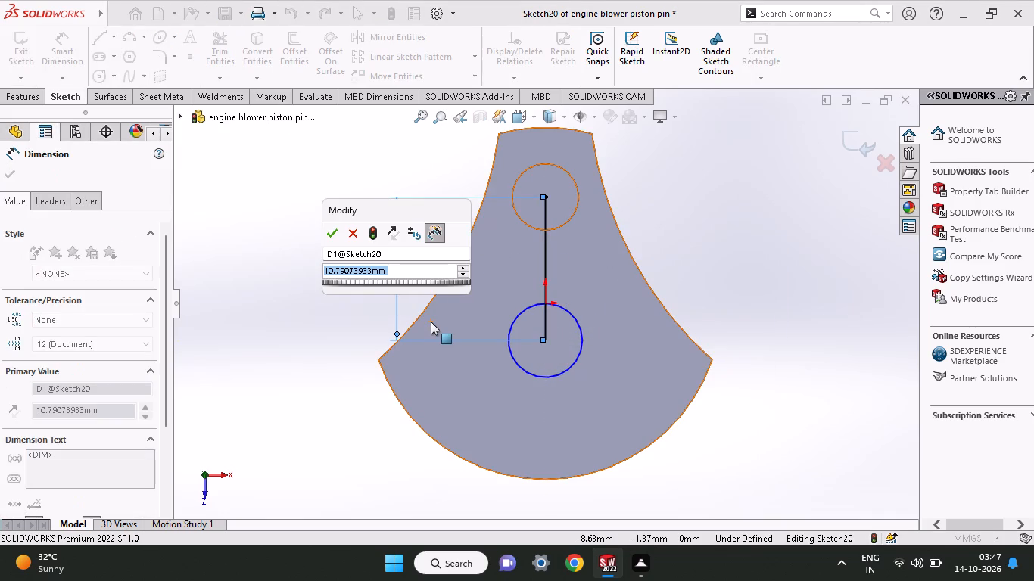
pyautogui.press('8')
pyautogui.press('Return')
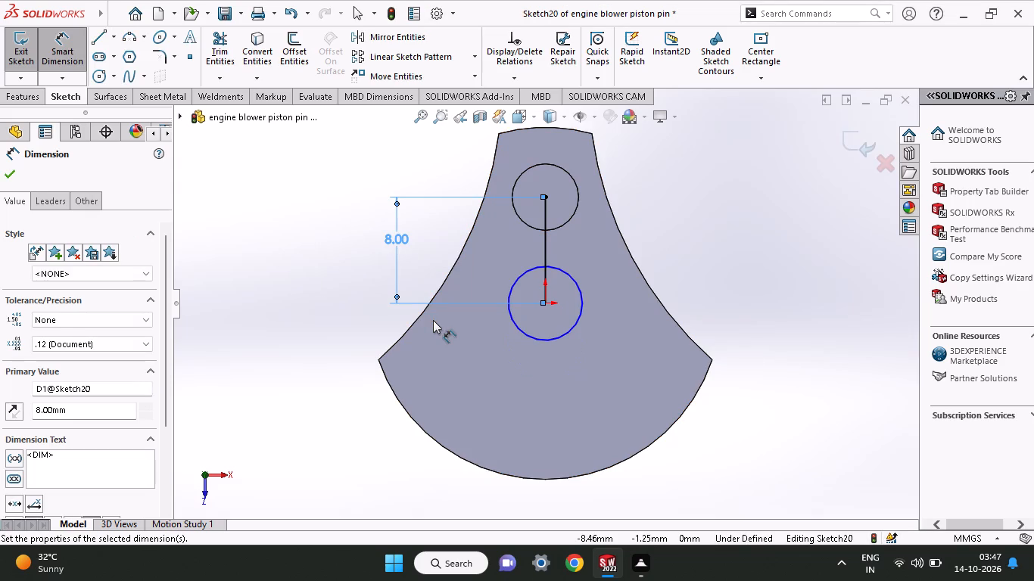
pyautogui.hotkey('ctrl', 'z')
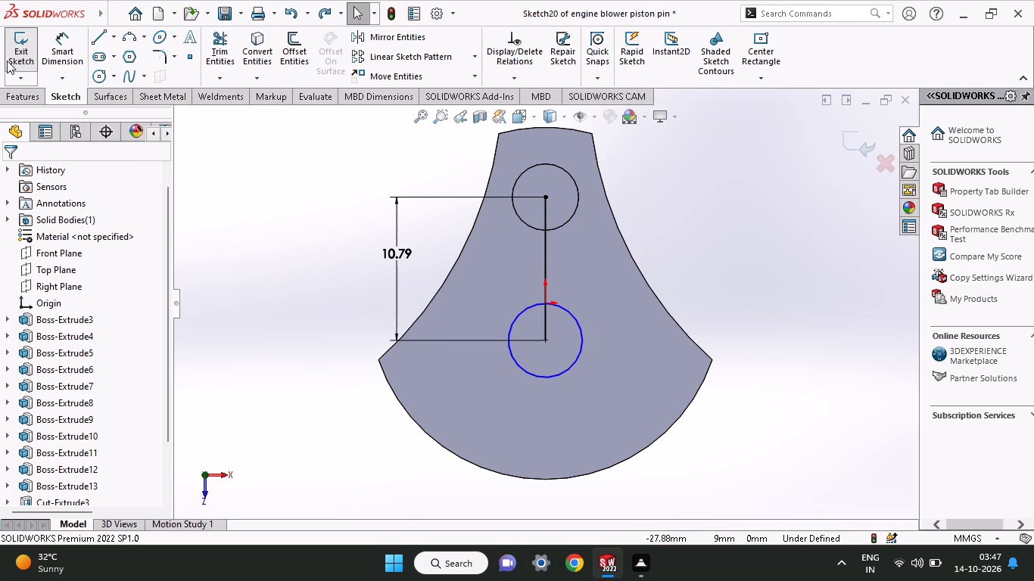
# Set the lower circle's diameter to 8.5 mm.
pyautogui.click(52, 43)
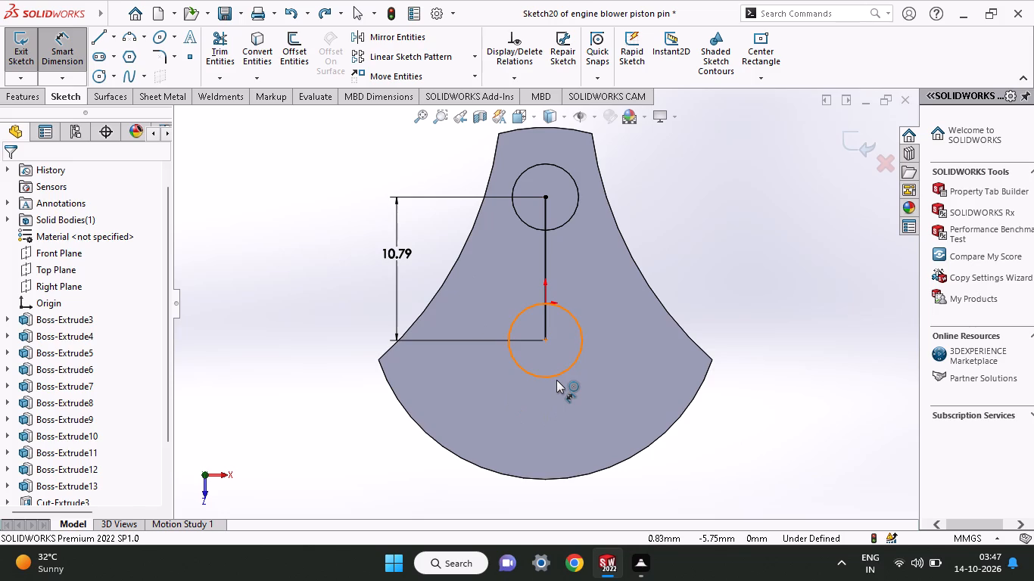
pyautogui.click(556, 380)
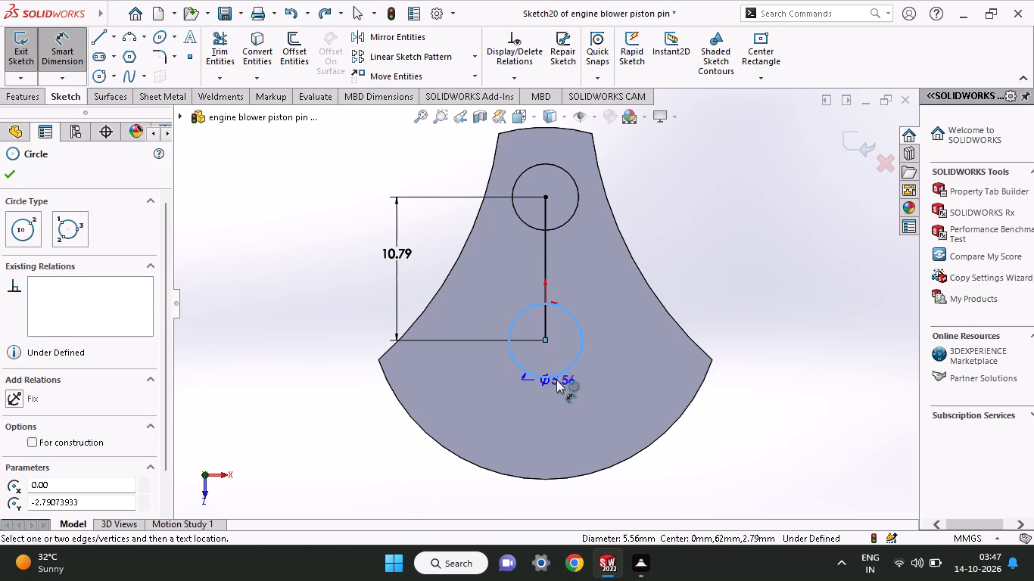
pyautogui.click(621, 381)
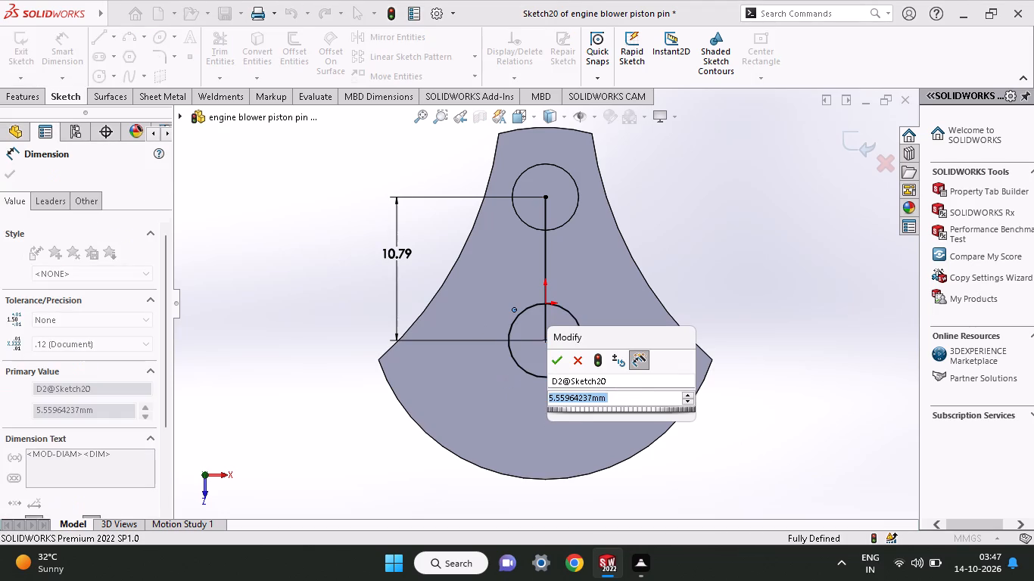
pyautogui.write('8.5')
pyautogui.press('Return')
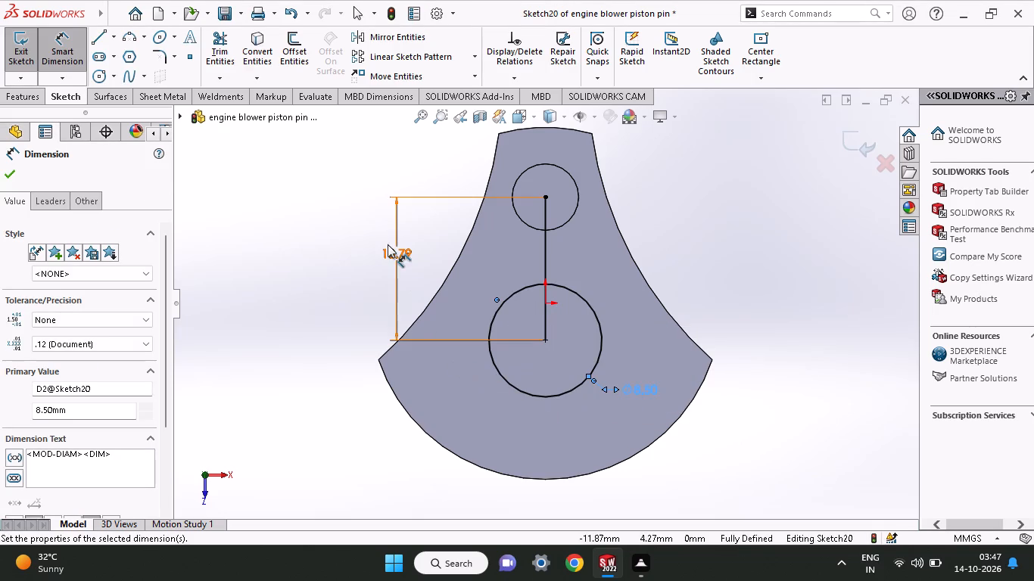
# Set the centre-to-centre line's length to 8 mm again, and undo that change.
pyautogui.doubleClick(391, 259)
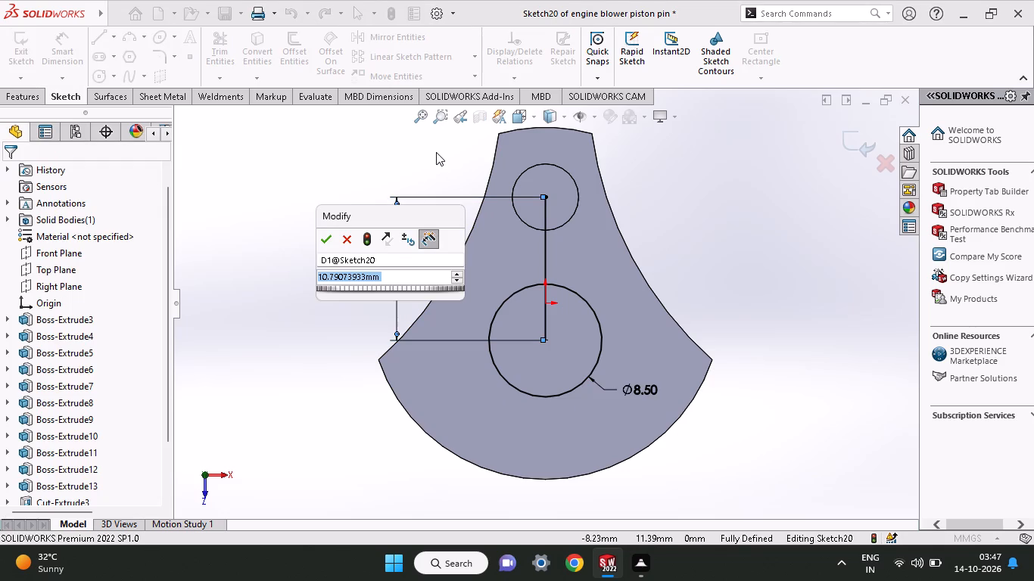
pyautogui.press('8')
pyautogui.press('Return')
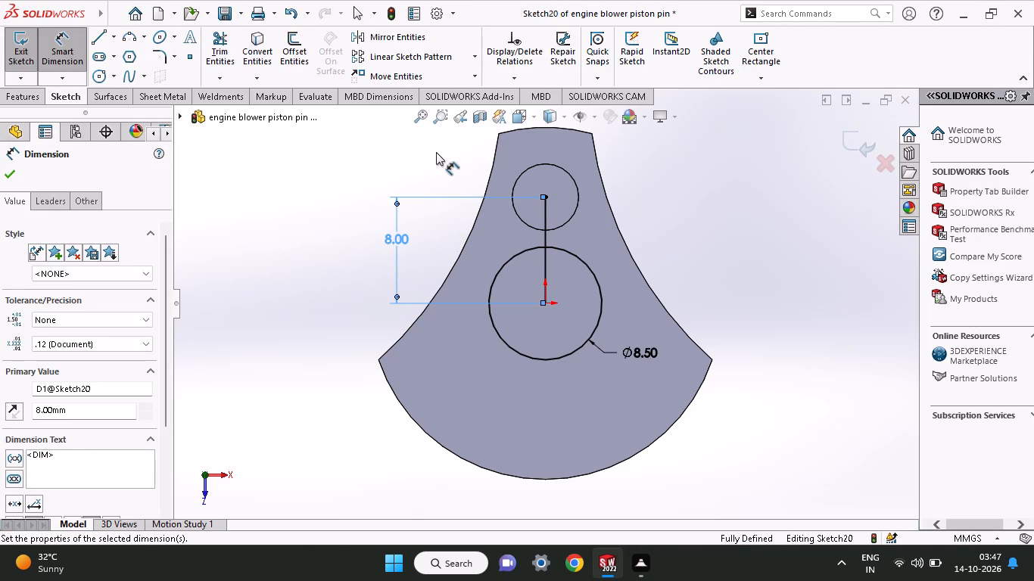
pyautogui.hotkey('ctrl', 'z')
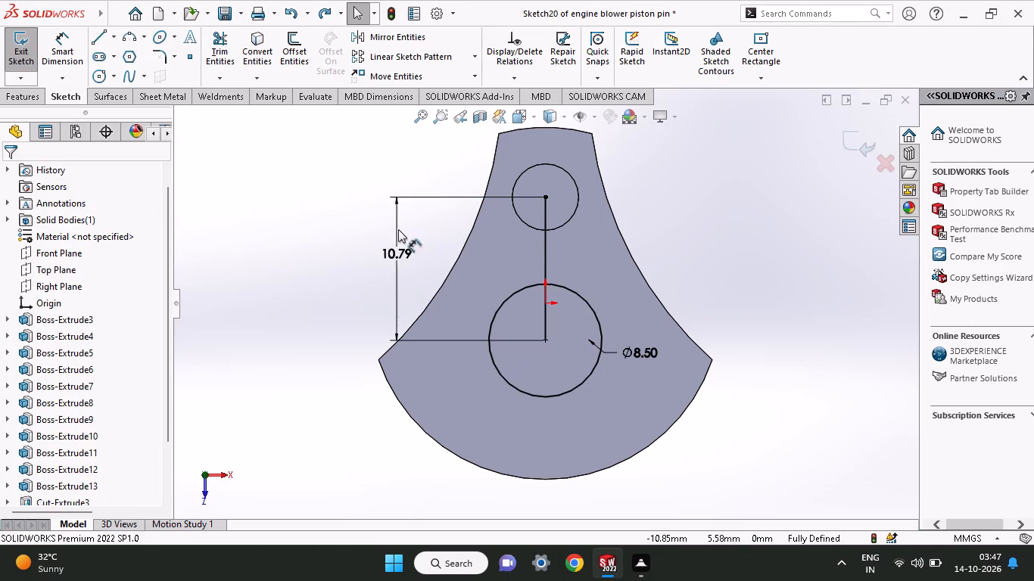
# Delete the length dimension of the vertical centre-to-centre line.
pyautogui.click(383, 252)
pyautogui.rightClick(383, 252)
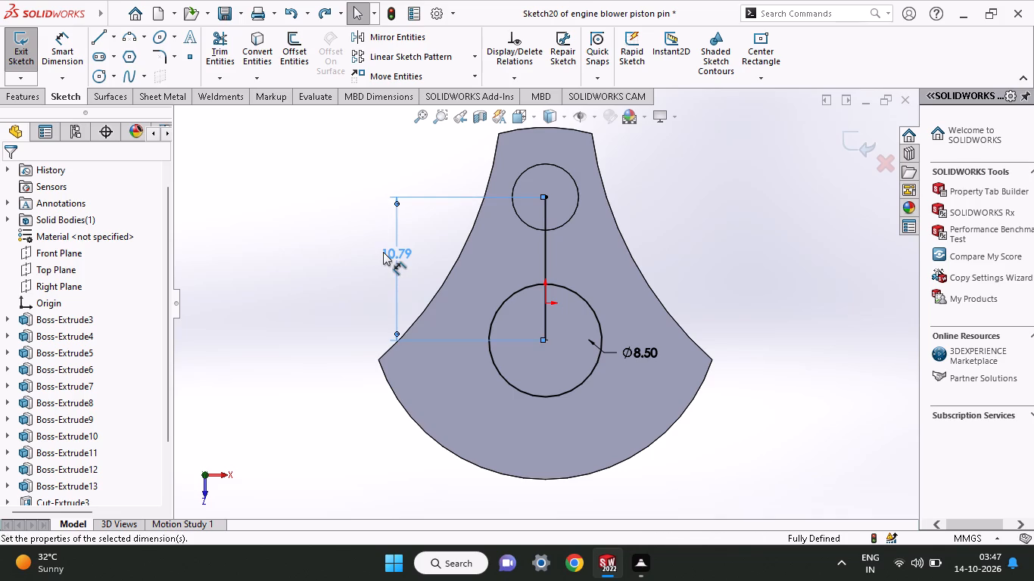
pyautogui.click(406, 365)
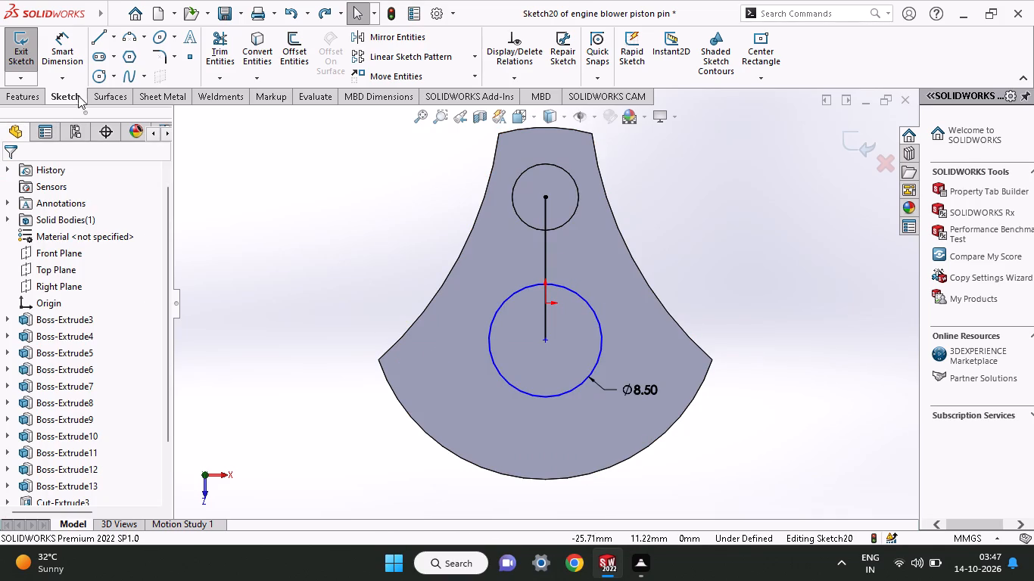
# Dimension the vertical centre-to-centre line between the two circles at 8 mm.
pyautogui.click(63, 39)
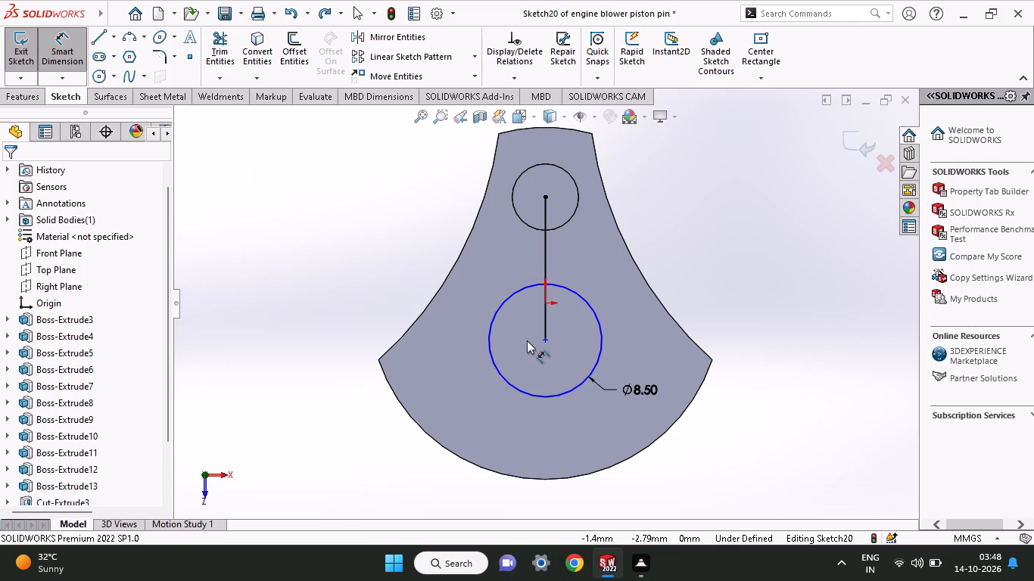
pyautogui.click(548, 247)
pyautogui.click(671, 265)
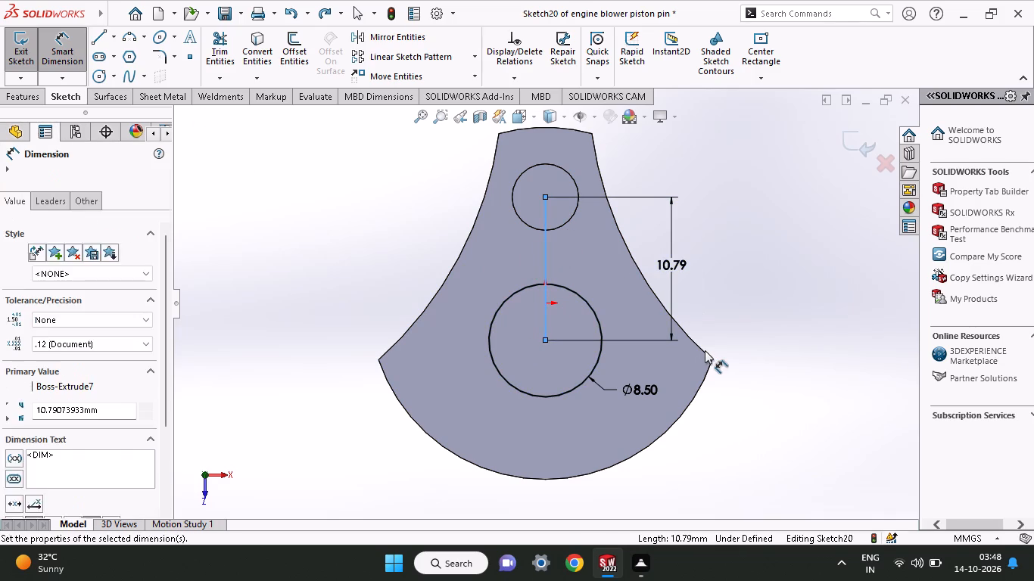
pyautogui.press('8')
pyautogui.press('Return')
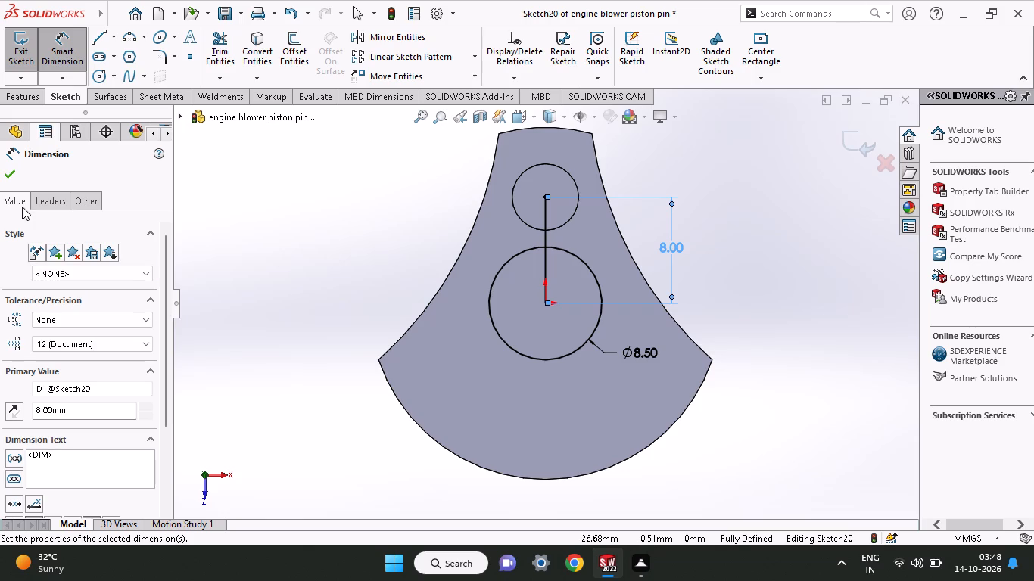
pyautogui.click(8, 179)
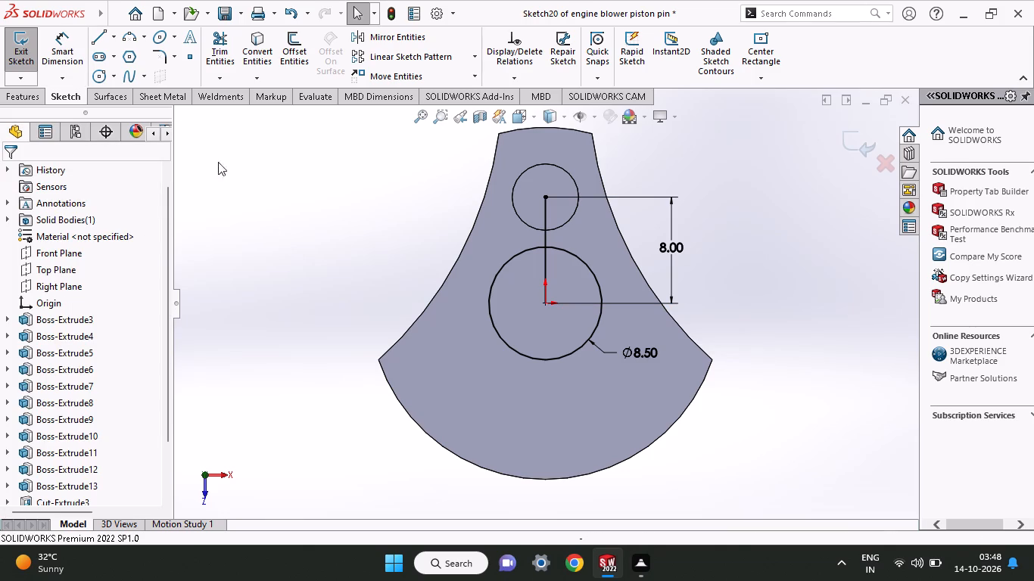
# Start an extruded cut from the 8.5 mm circle's region into the shaft, with a blind depth of about 36 mm.
pyautogui.click(11, 99)
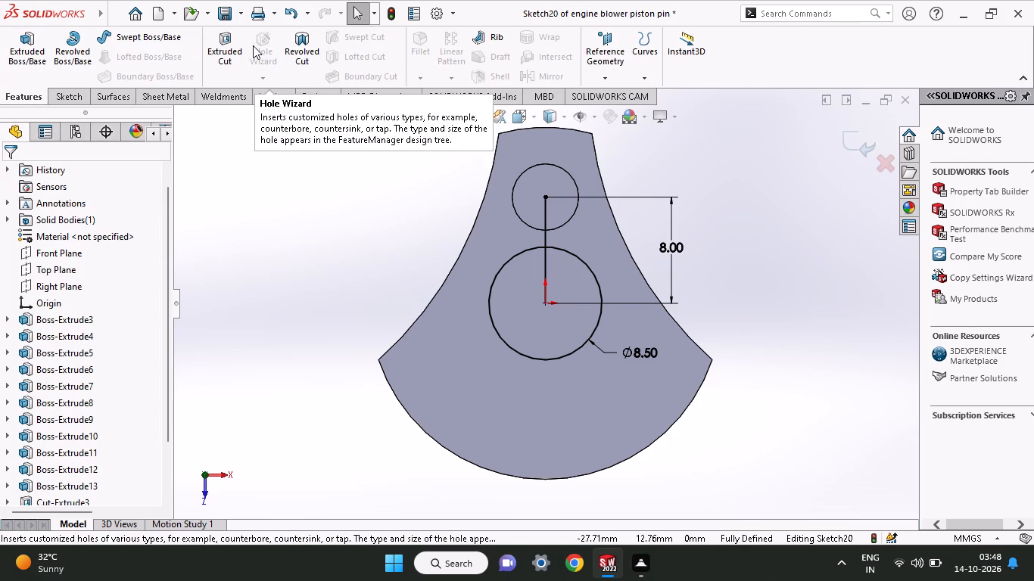
pyautogui.click(241, 51)
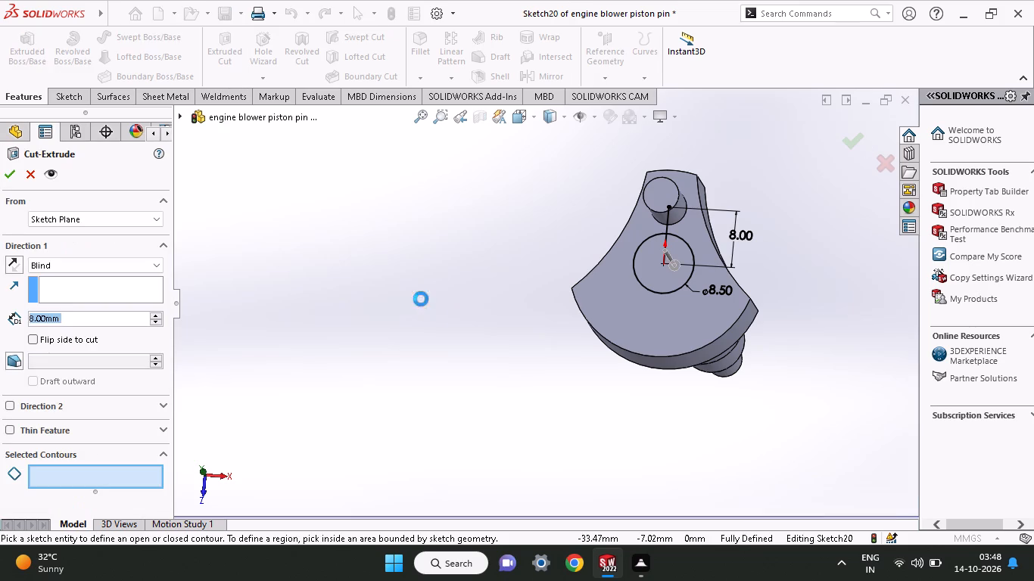
pyautogui.click(658, 269)
pyautogui.moveTo(875, 323); pyautogui.dragTo(859, 325, button='middle')
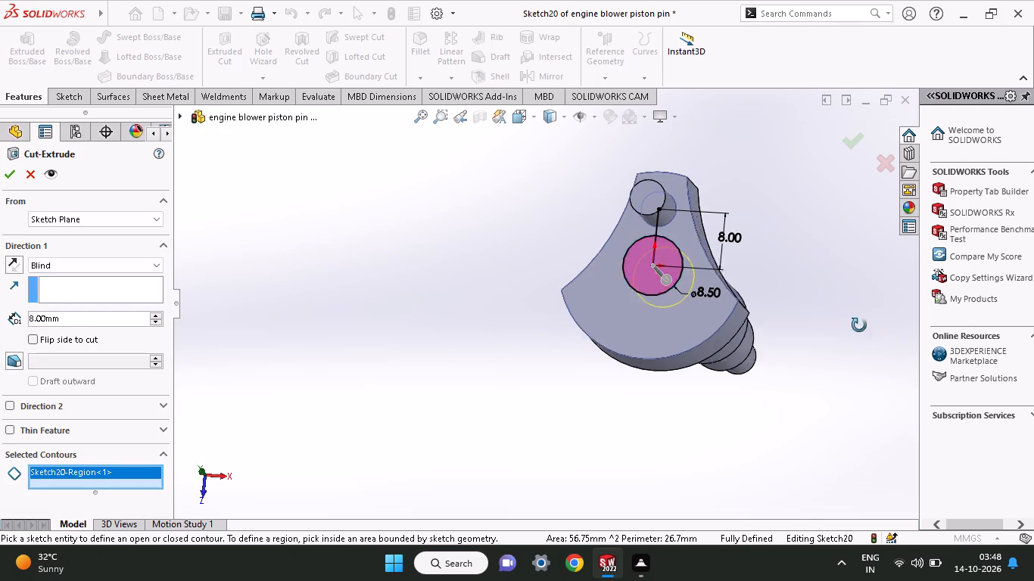
pyautogui.moveTo(859, 325); pyautogui.dragTo(818, 324, button='middle')
pyautogui.scroll(1, 822, 324)
pyautogui.moveTo(582, 281); pyautogui.dragTo(727, 318)
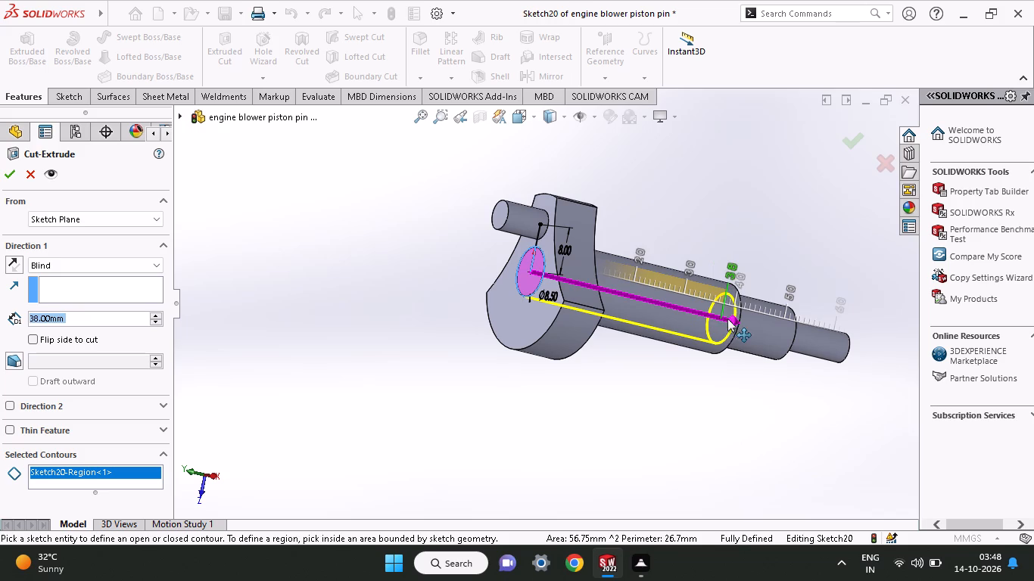
pyautogui.moveTo(727, 318); pyautogui.dragTo(706, 319)
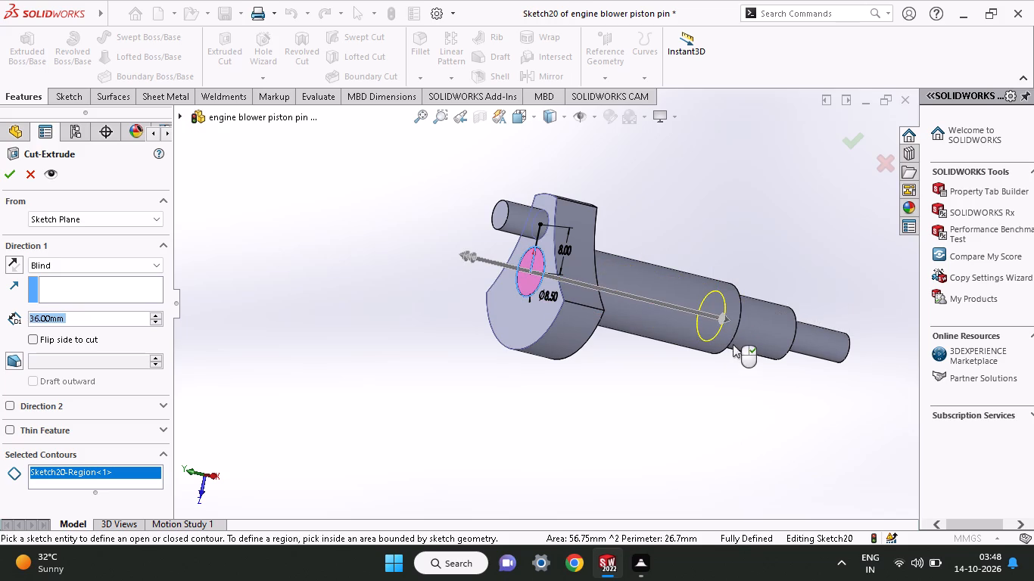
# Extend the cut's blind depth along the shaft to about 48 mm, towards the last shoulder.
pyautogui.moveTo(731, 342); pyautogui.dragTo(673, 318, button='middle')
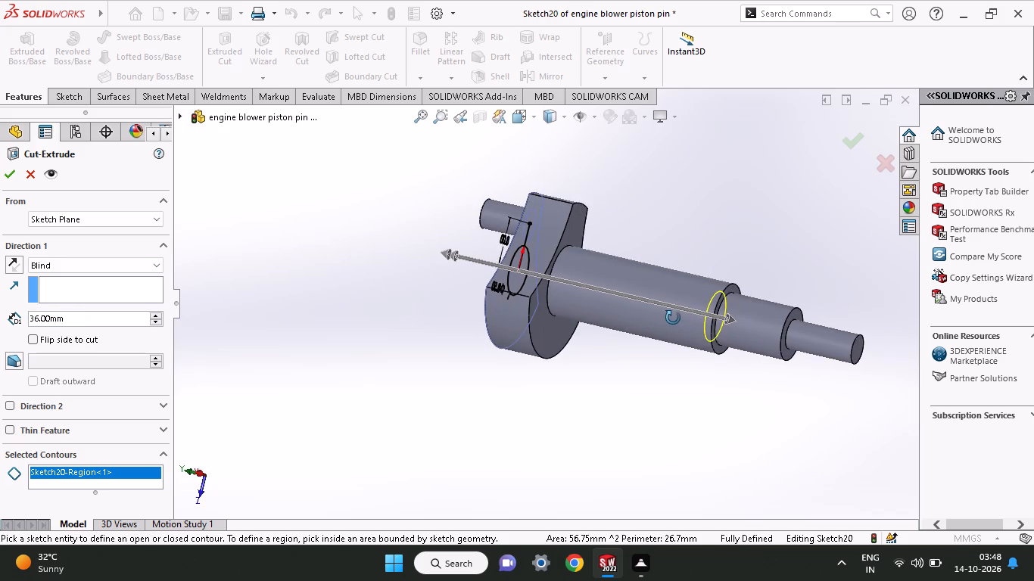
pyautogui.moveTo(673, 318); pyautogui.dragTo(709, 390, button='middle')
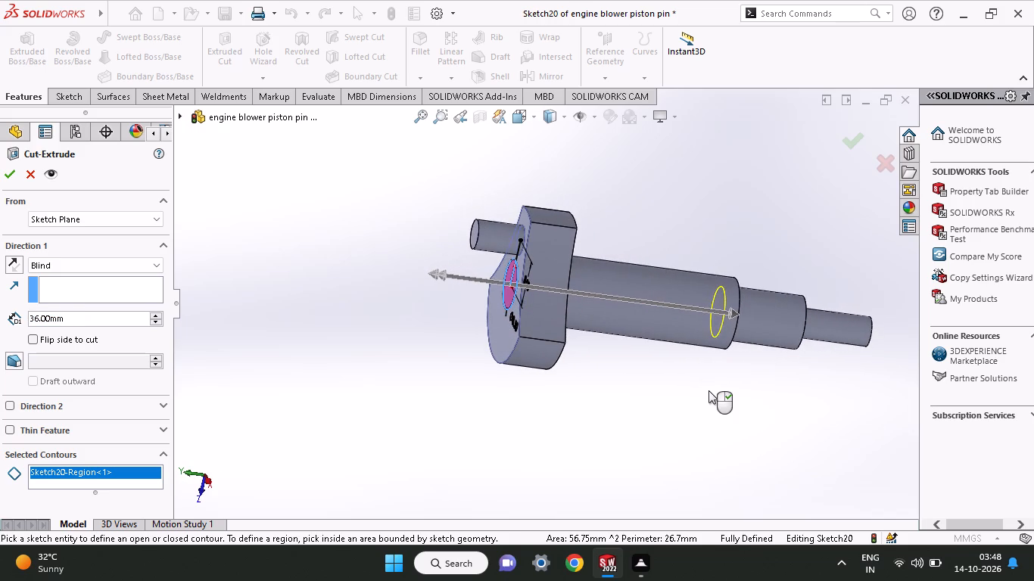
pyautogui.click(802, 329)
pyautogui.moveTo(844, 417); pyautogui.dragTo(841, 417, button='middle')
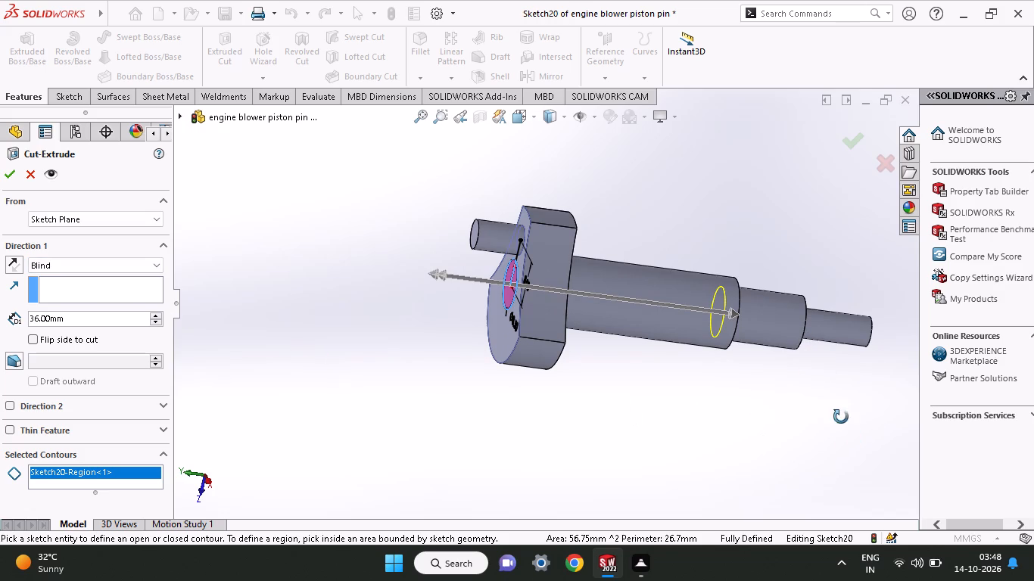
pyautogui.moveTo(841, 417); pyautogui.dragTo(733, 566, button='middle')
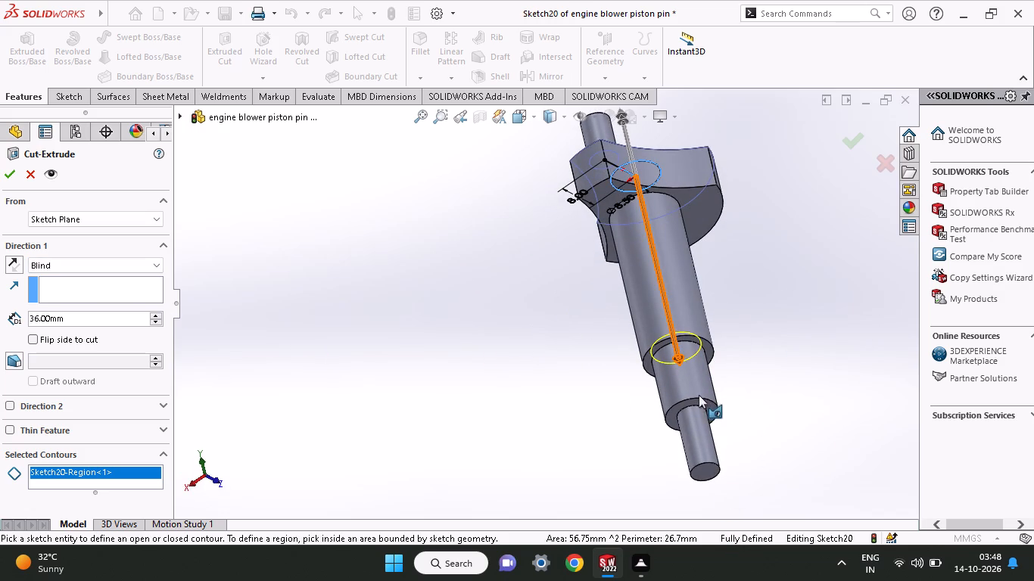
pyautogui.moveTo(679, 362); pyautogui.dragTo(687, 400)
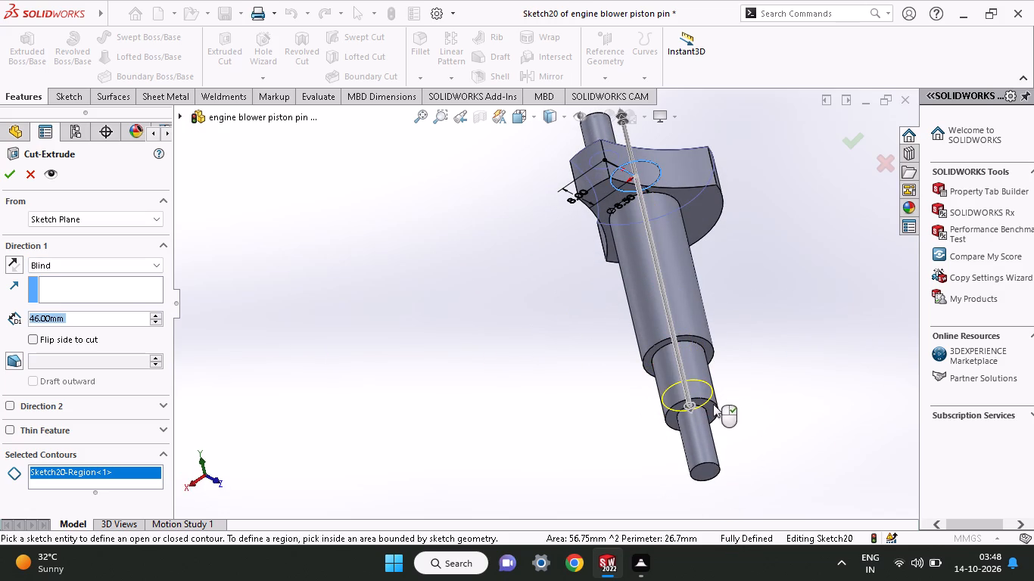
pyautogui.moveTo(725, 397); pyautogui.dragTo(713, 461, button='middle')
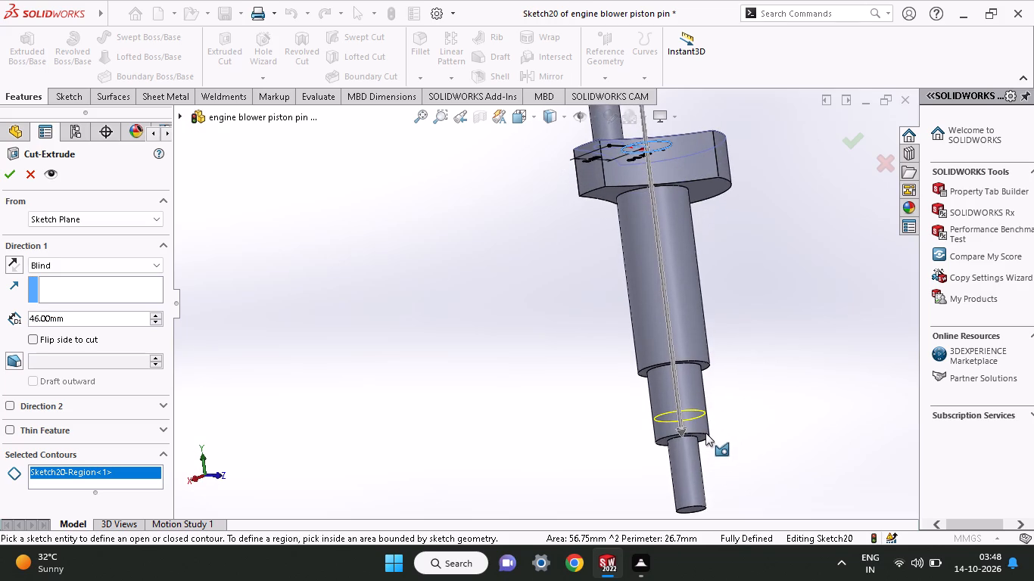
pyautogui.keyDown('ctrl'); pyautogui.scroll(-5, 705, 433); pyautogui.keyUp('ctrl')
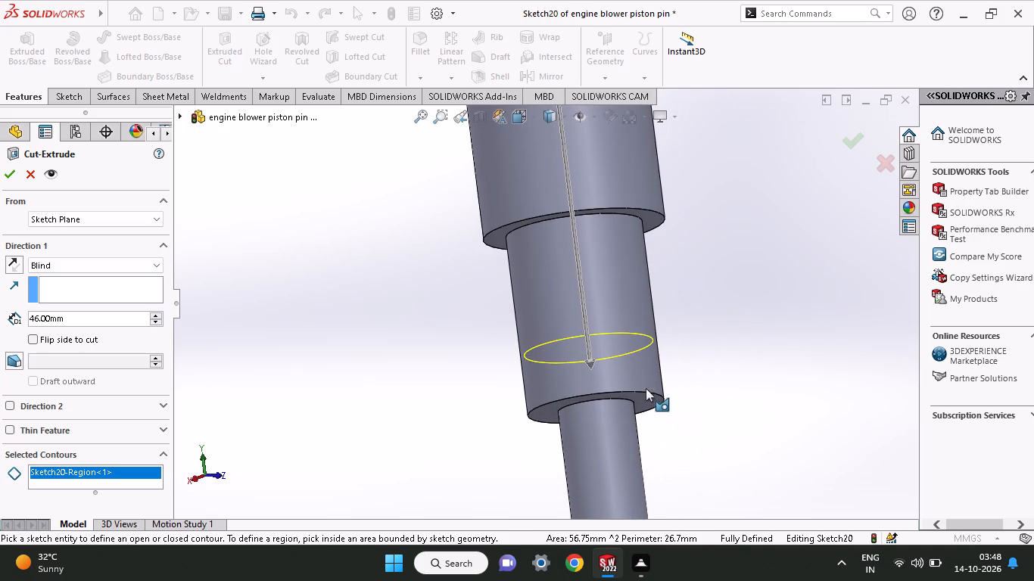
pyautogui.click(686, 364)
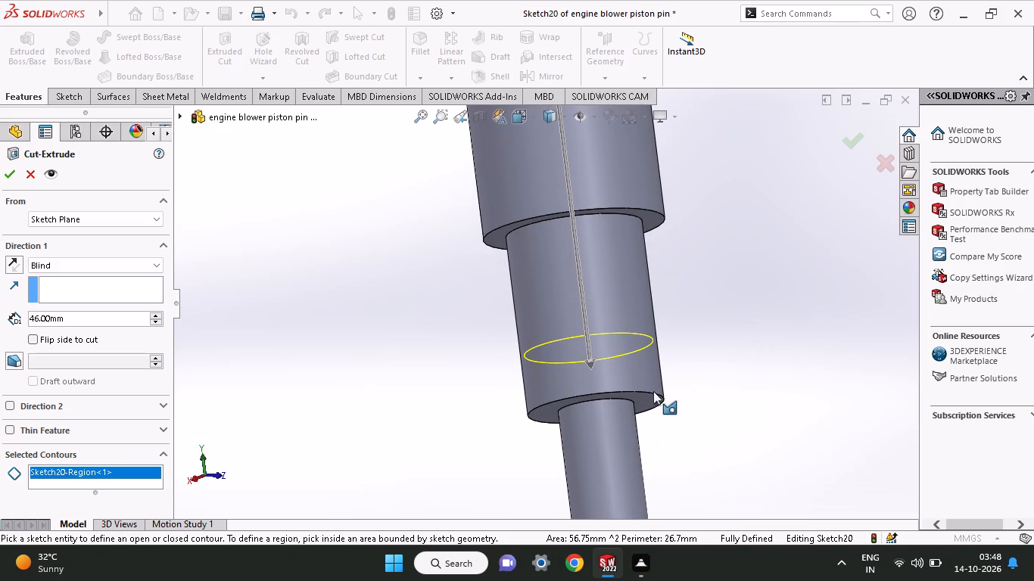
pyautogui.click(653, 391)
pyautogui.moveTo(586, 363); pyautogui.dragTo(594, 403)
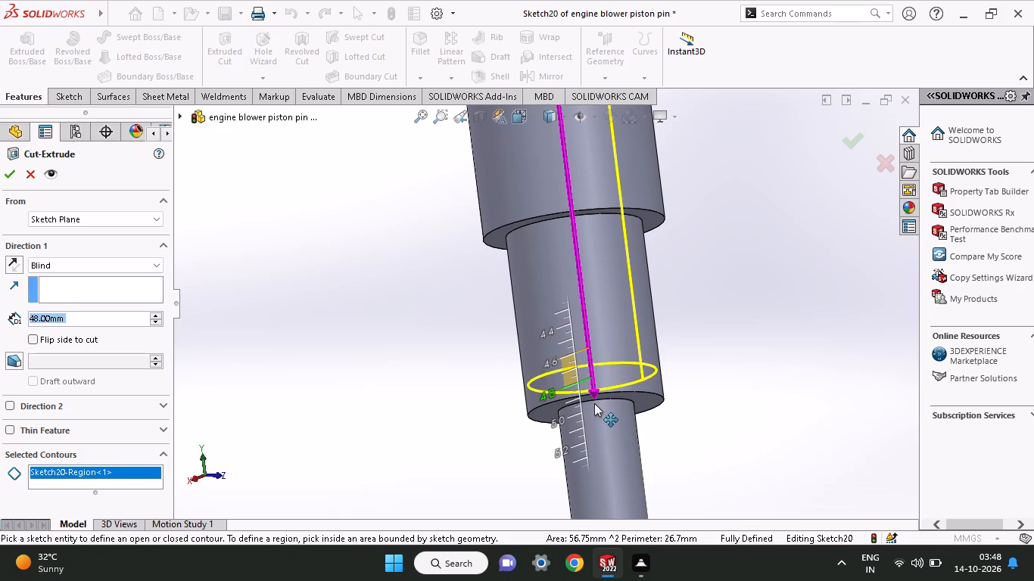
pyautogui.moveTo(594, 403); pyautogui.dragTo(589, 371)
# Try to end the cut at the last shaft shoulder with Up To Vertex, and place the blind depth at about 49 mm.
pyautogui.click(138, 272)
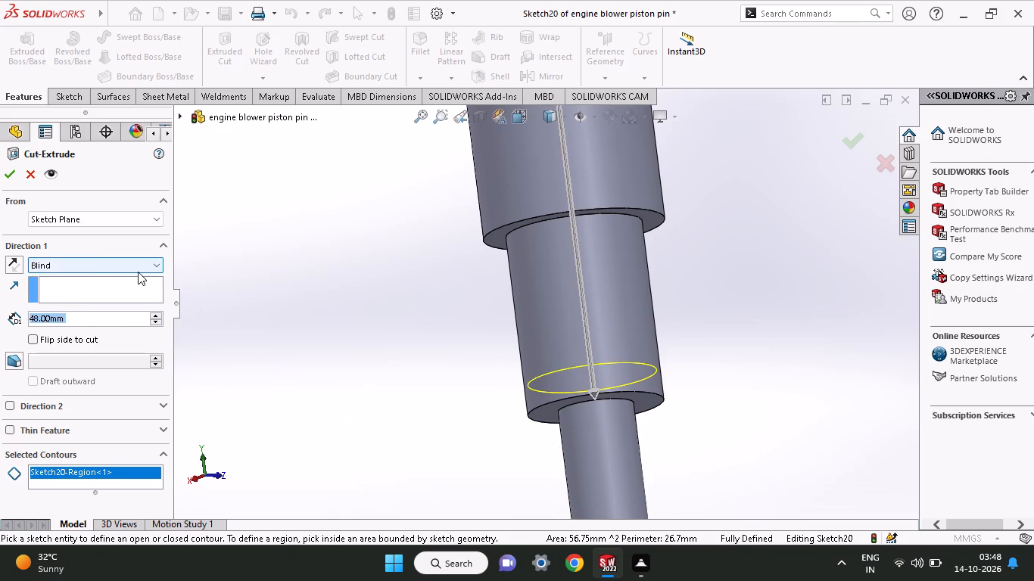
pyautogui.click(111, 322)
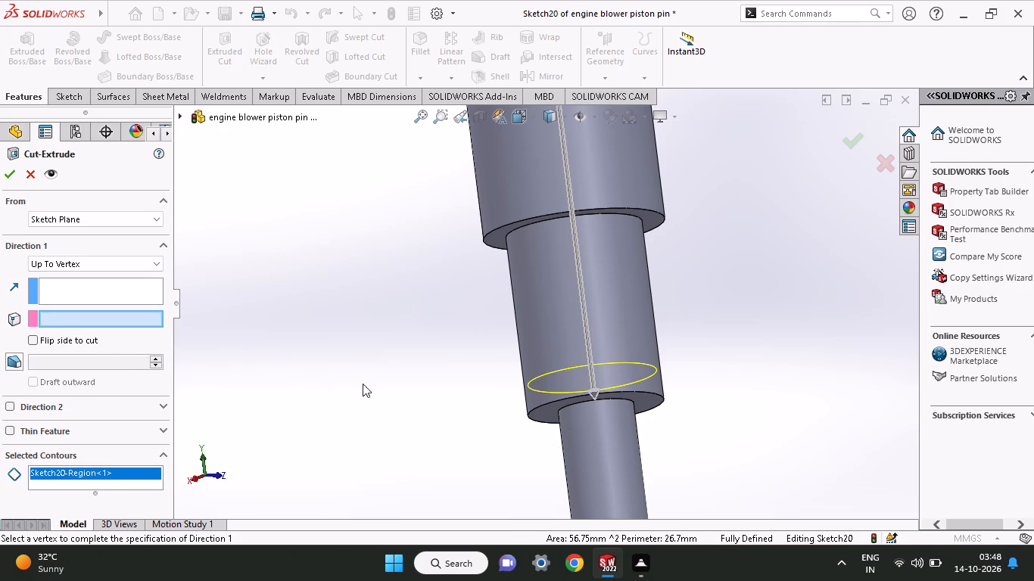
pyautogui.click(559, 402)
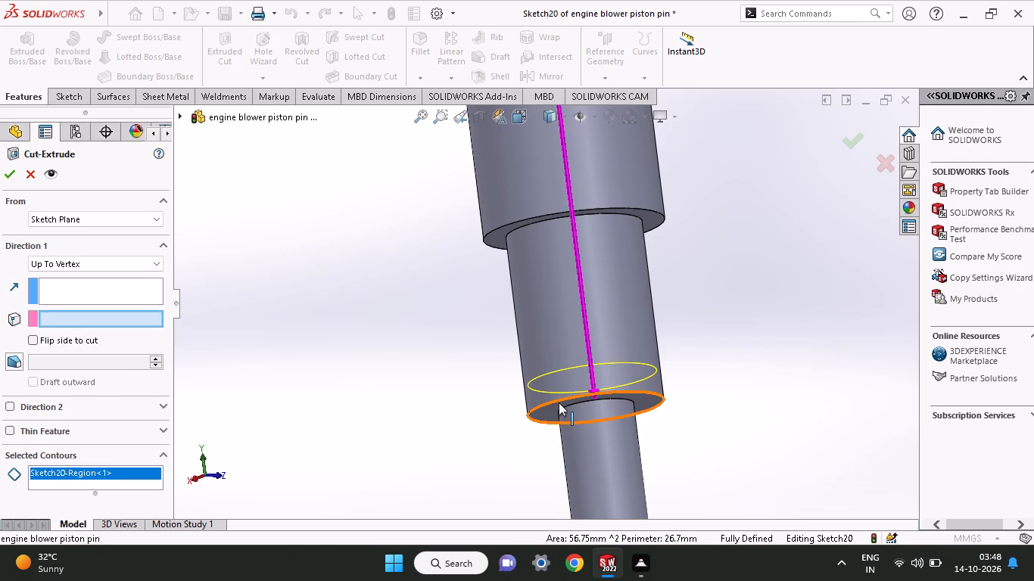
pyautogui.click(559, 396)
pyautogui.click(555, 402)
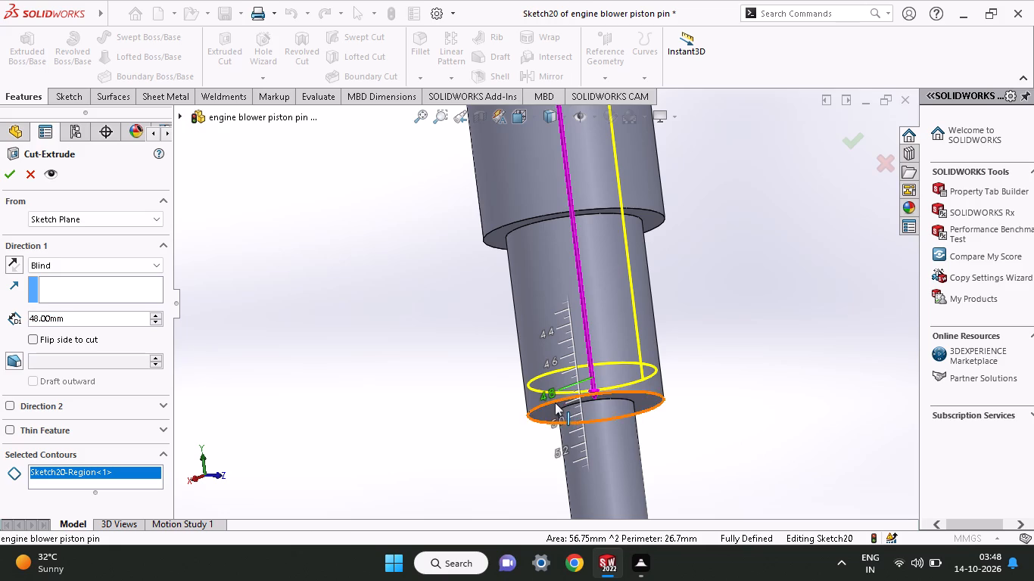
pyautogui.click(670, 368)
# Set the cut's blind depth to the sum 8+8+30+12 mm.
pyautogui.moveTo(748, 325); pyautogui.dragTo(751, 405, button='middle')
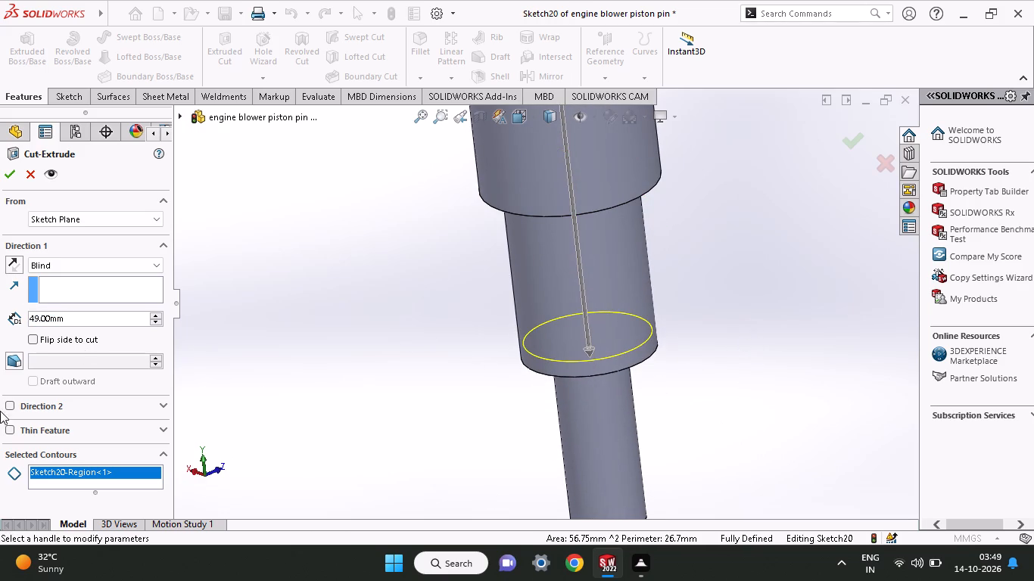
pyautogui.moveTo(107, 320); pyautogui.dragTo(0, 325)
pyautogui.write('8+')
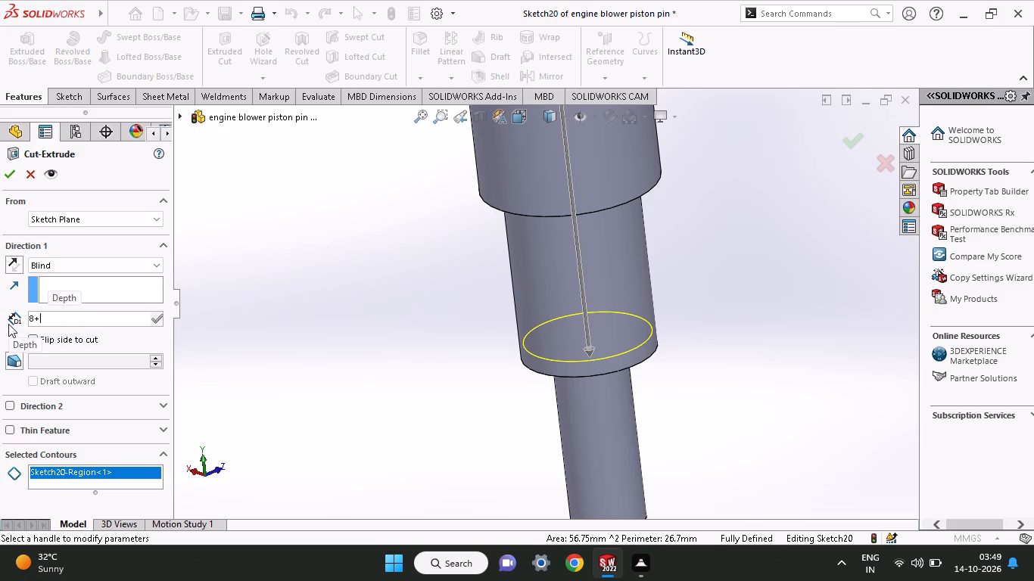
pyautogui.press('Up')
pyautogui.press('+')
pyautogui.press('BackSpace')
pyautogui.press('8')
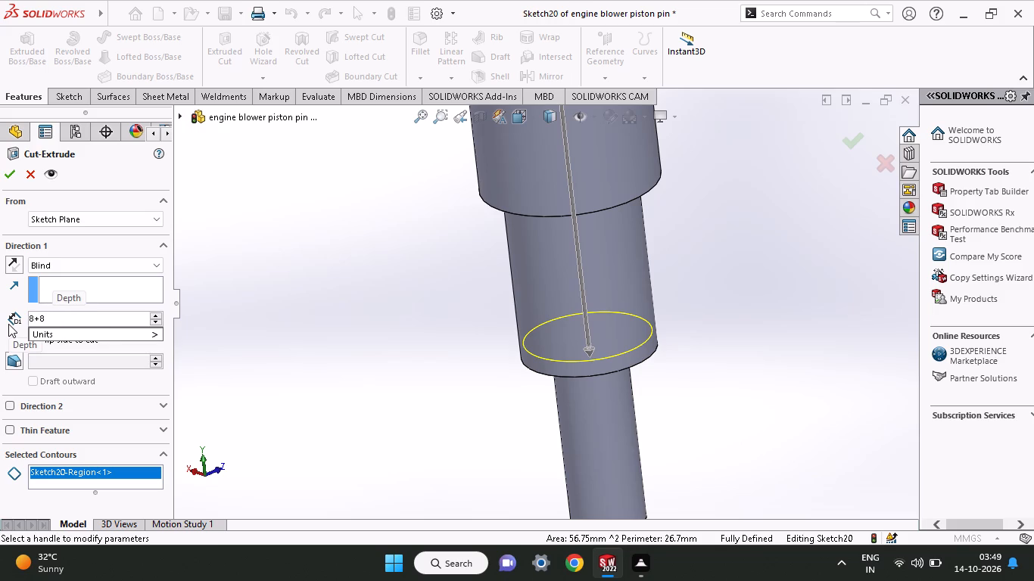
pyautogui.hotkey('shift', '+')
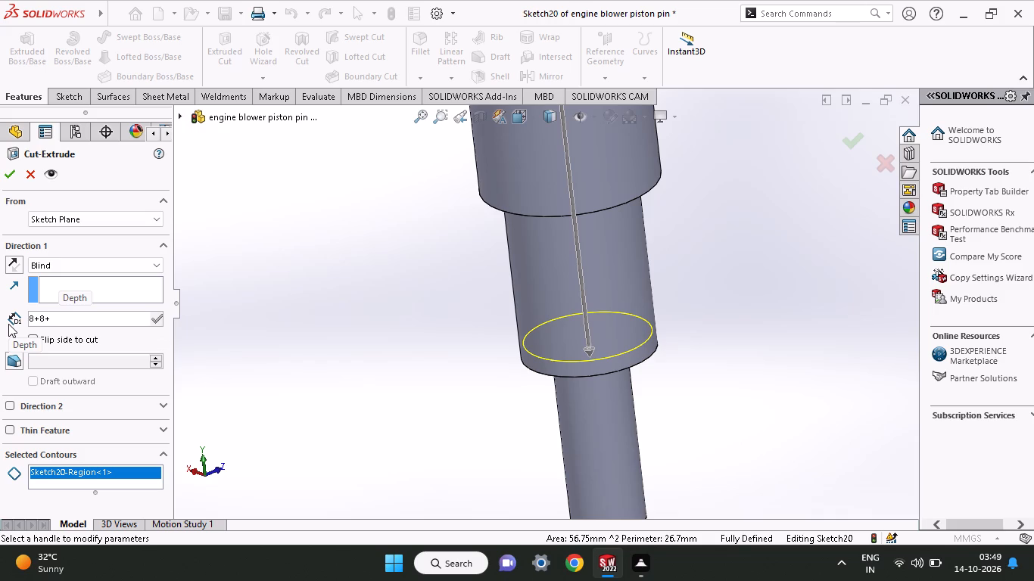
pyautogui.write('30')
pyautogui.hotkey('shift', '+')
pyautogui.write('15')
pyautogui.press('+')
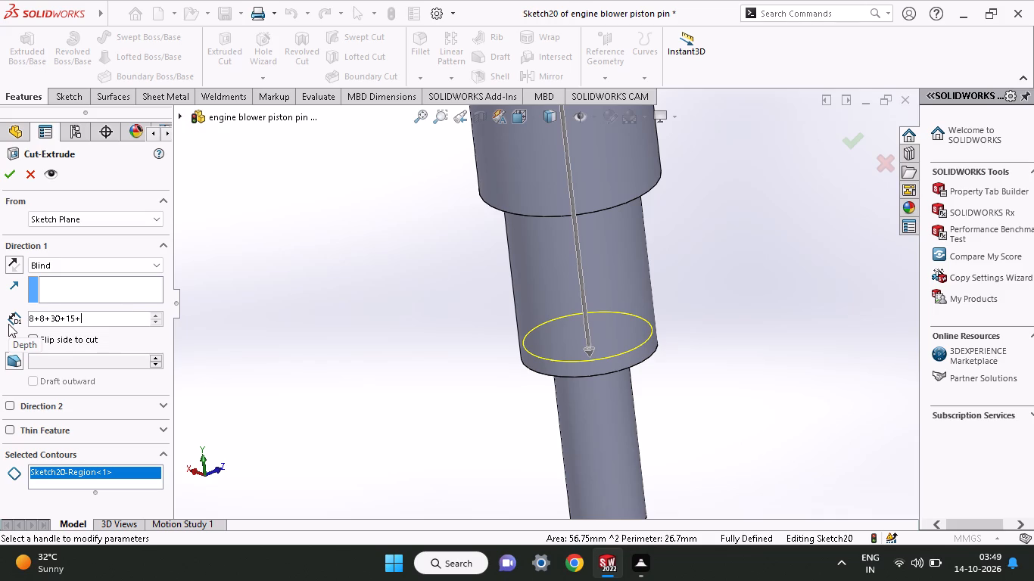
pyautogui.press('BackSpace')
pyautogui.press('BackSpace')
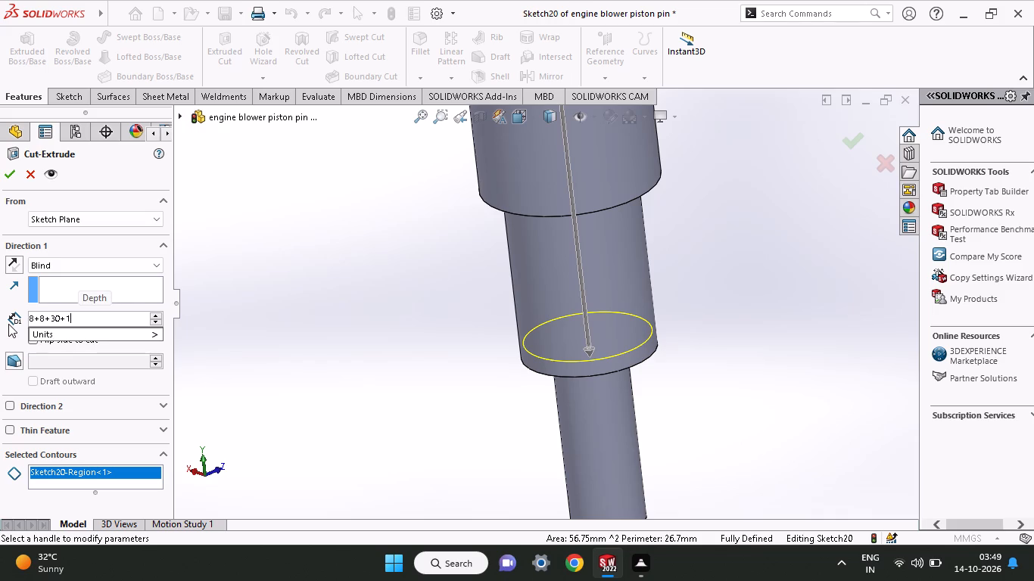
pyautogui.press('2')
pyautogui.press('Return')
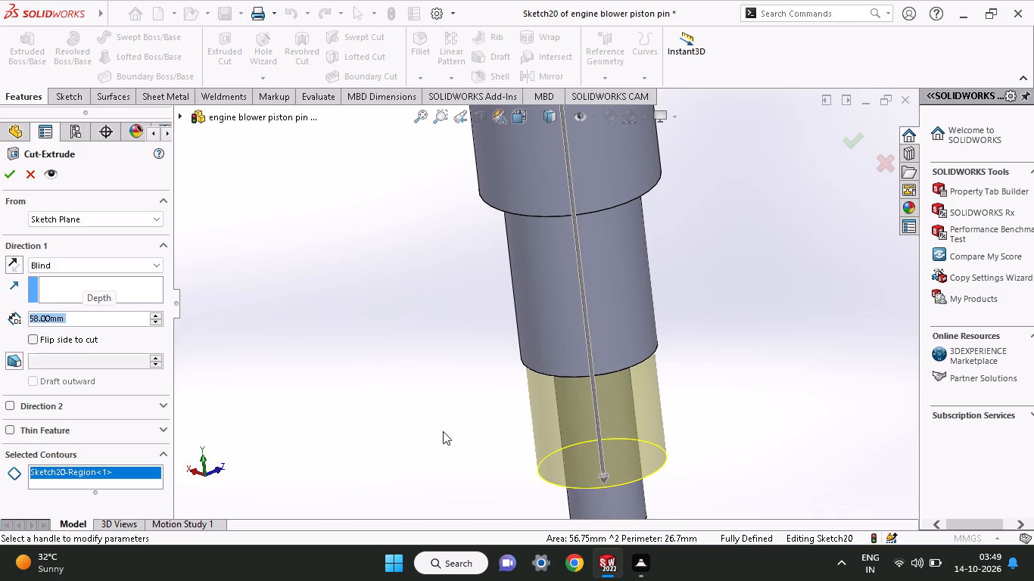
pyautogui.moveTo(443, 431); pyautogui.dragTo(443, 409, button='middle')
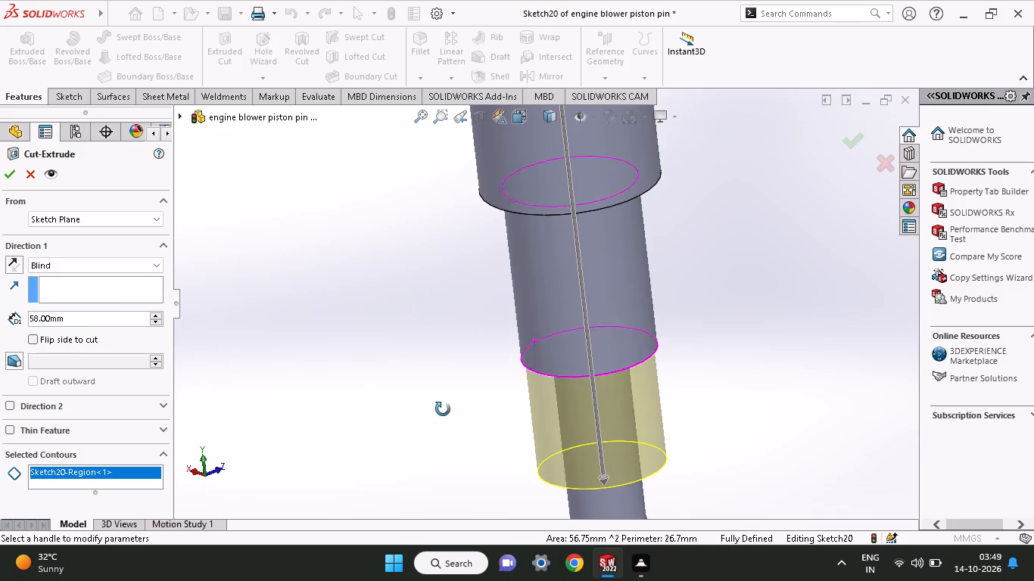
pyautogui.moveTo(443, 409); pyautogui.dragTo(469, 481, button='middle')
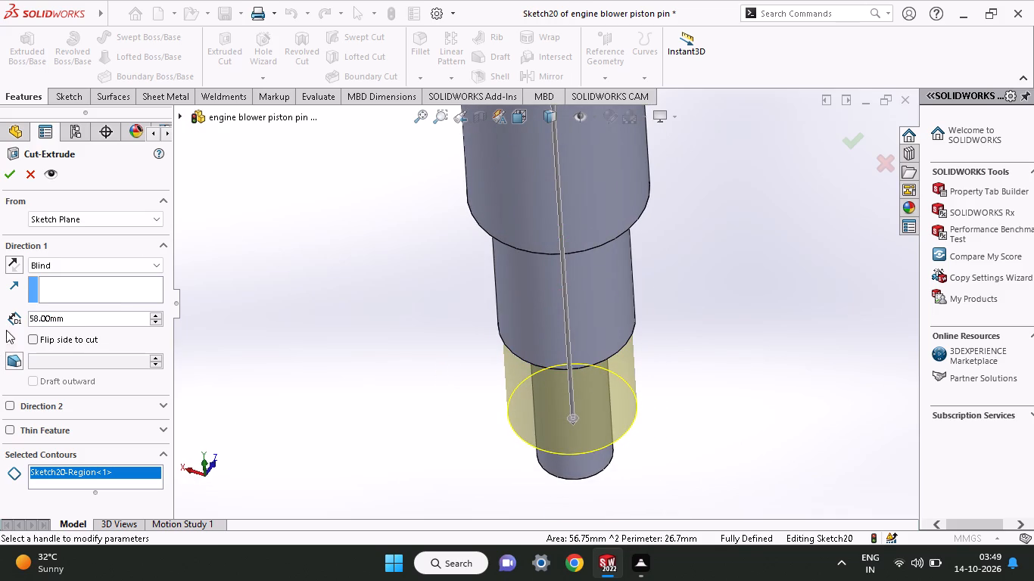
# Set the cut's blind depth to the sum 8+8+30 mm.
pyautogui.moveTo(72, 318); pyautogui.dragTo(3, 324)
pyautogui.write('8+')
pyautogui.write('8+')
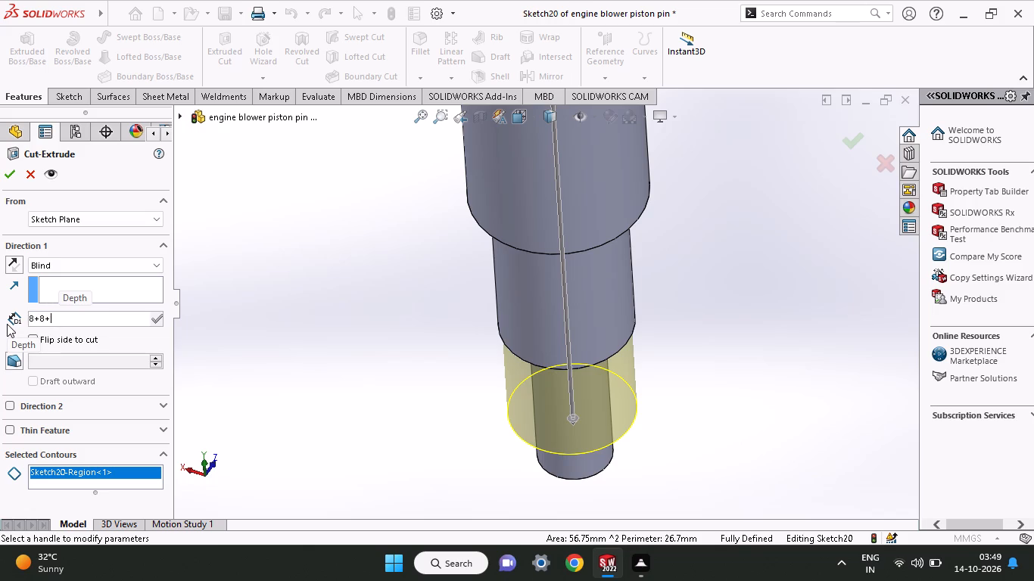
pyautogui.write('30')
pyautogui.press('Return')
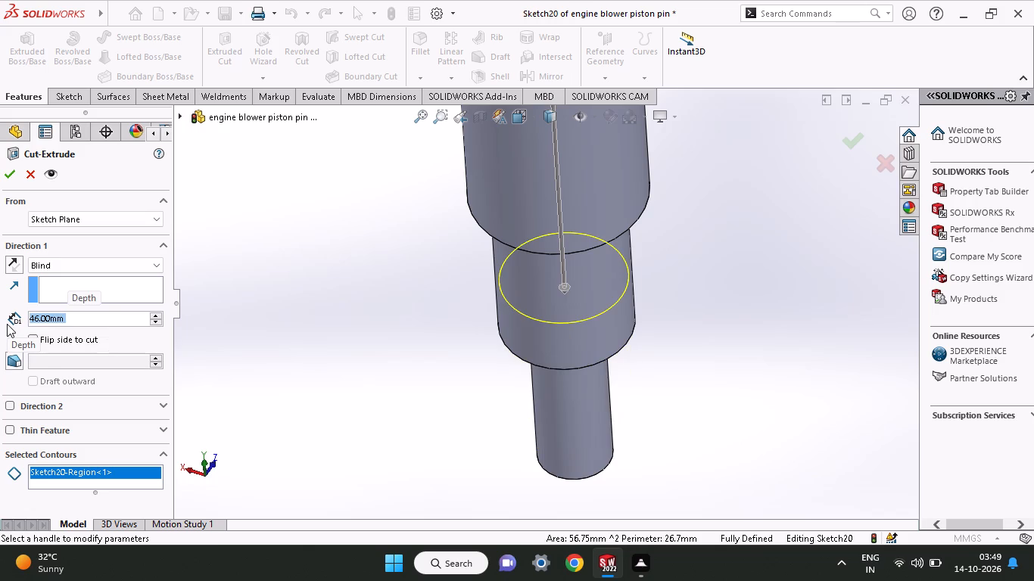
# Extend the cut's blind depth to 50 mm, at the shaft's last shoulder, and complete the extruded cut.
pyautogui.moveTo(212, 313); pyautogui.dragTo(218, 225, button='middle')
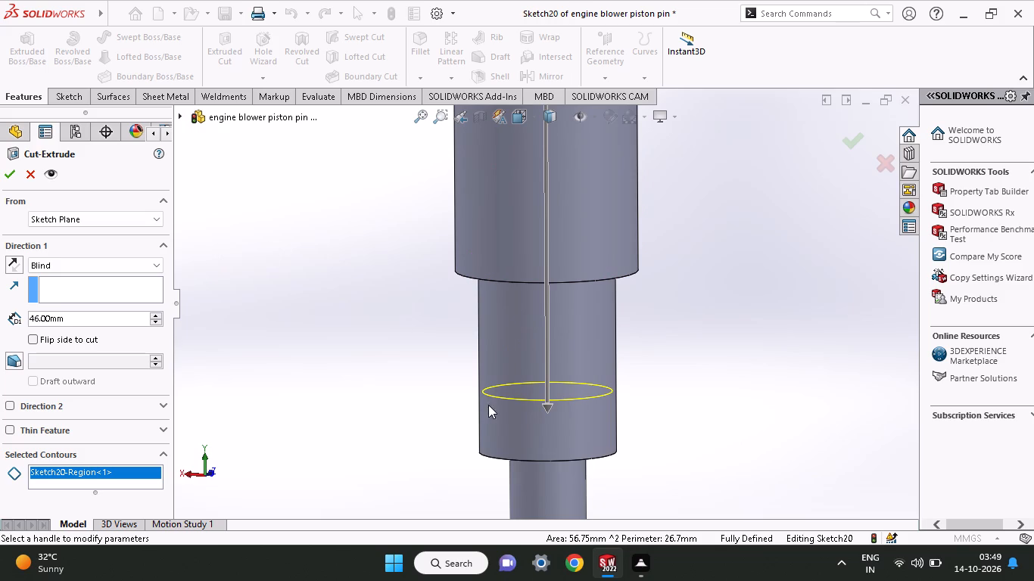
pyautogui.moveTo(547, 409); pyautogui.dragTo(550, 458)
pyautogui.moveTo(658, 428); pyautogui.dragTo(662, 457, button='middle')
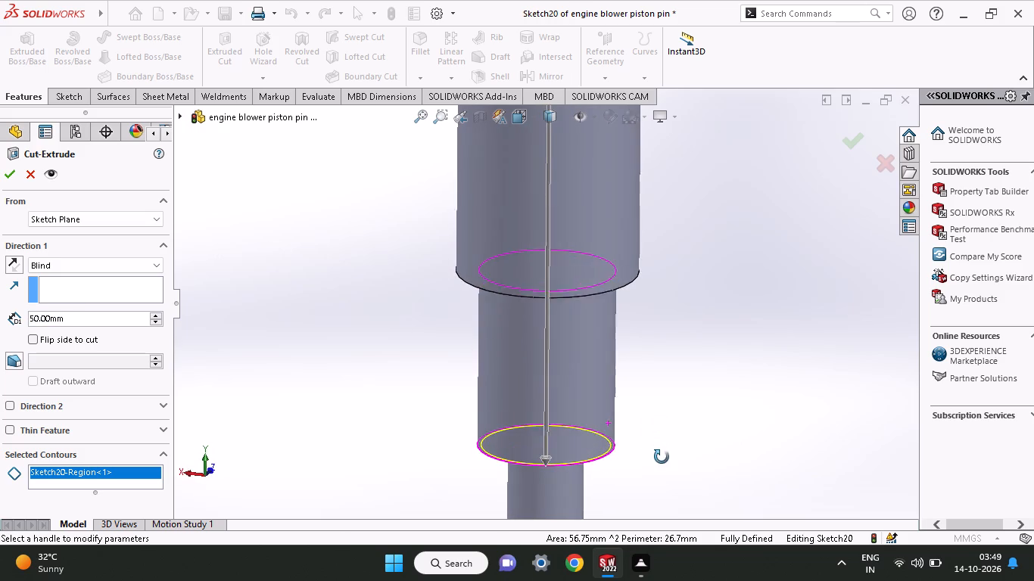
pyautogui.moveTo(662, 457); pyautogui.dragTo(662, 460, button='middle')
pyautogui.click(2, 176)
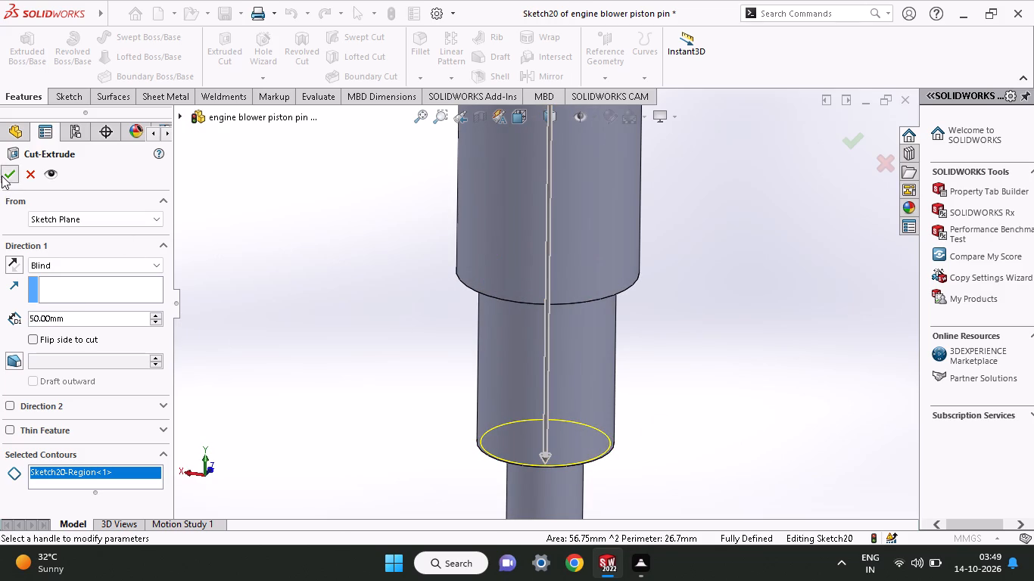
pyautogui.click(545, 42)
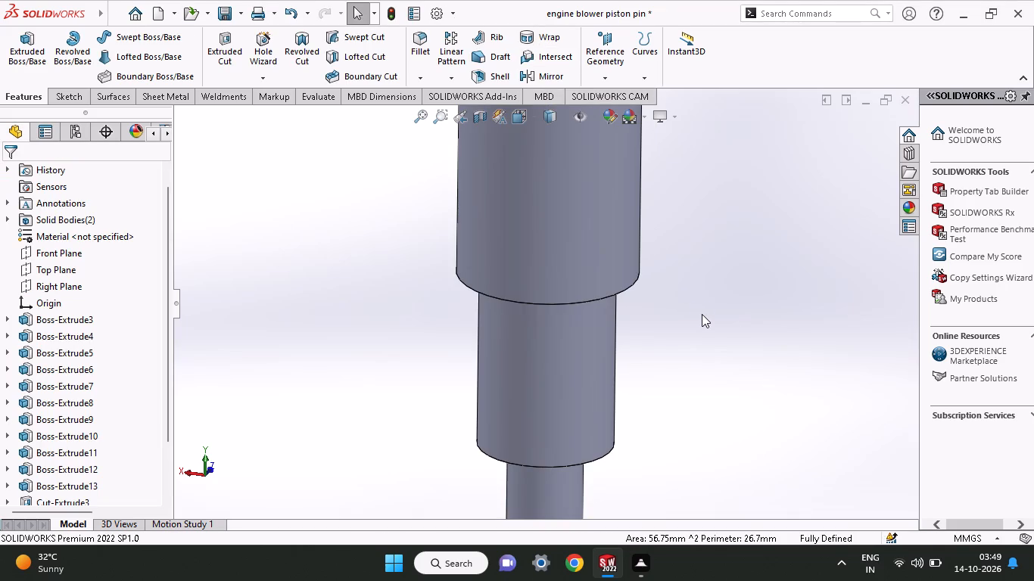
# Examine the whole part with its crank web and stepped shaft from the web end and from the side.
pyautogui.keyDown('ctrl'); pyautogui.scroll(-3, 834, 340); pyautogui.keyUp('ctrl')
pyautogui.keyDown('ctrl'); pyautogui.scroll(3, 504, 287); pyautogui.keyUp('ctrl')
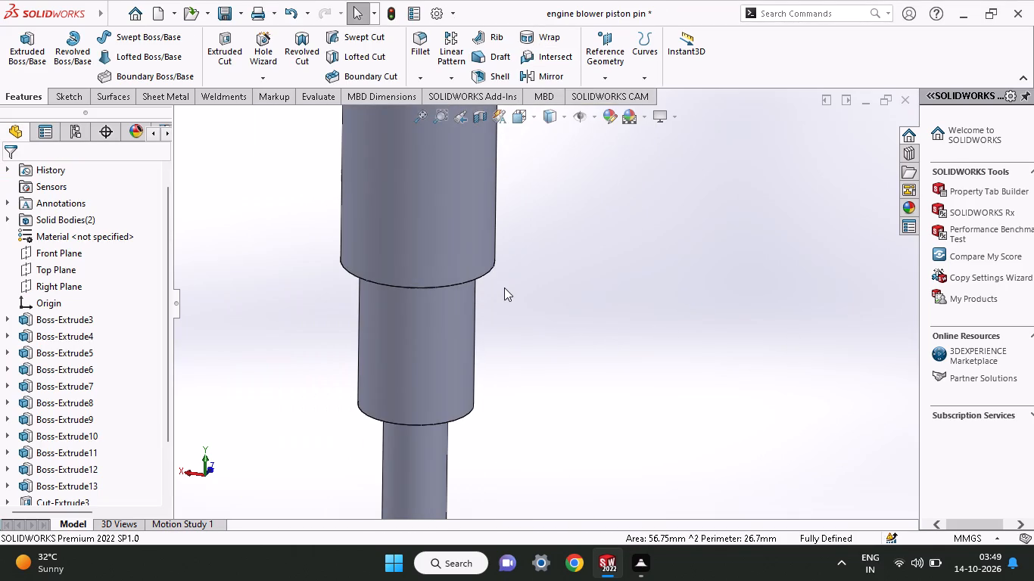
pyautogui.keyDown('ctrl'); pyautogui.scroll(10, 504, 287); pyautogui.keyUp('ctrl')
pyautogui.moveTo(543, 229); pyautogui.dragTo(537, 312, button='middle')
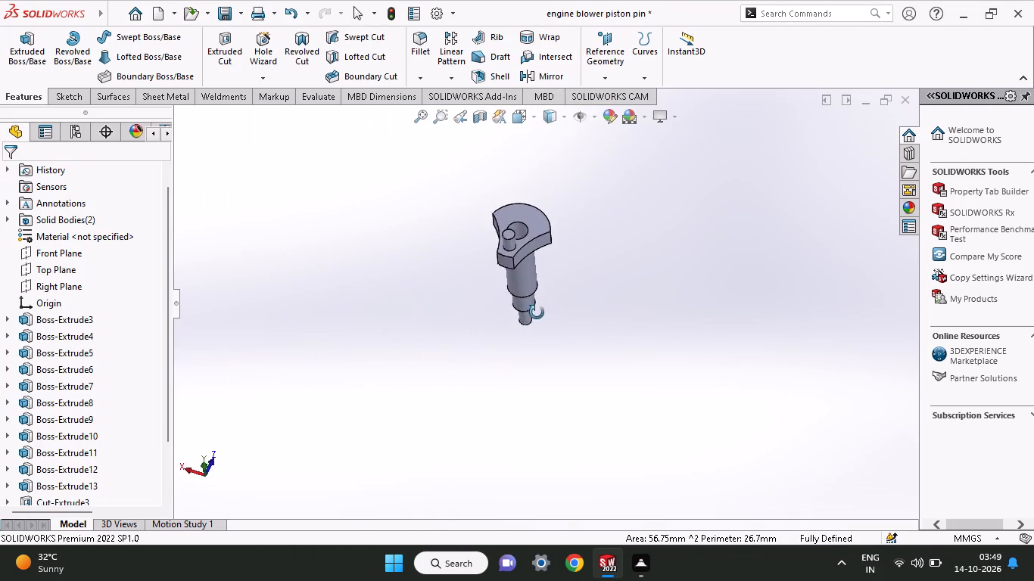
pyautogui.moveTo(537, 312); pyautogui.dragTo(394, 300, button='middle')
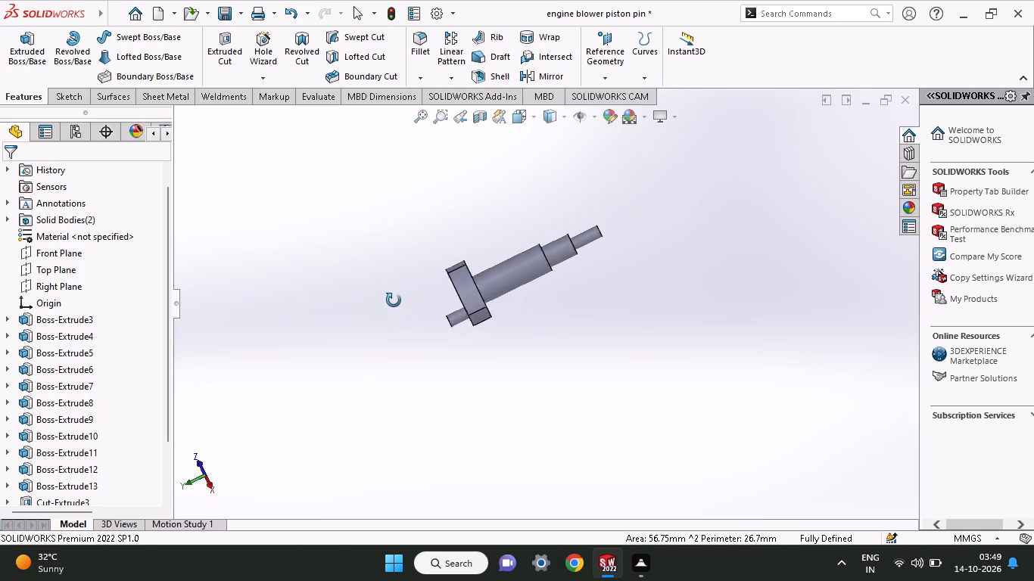
pyautogui.moveTo(394, 300); pyautogui.dragTo(380, 306, button='middle')
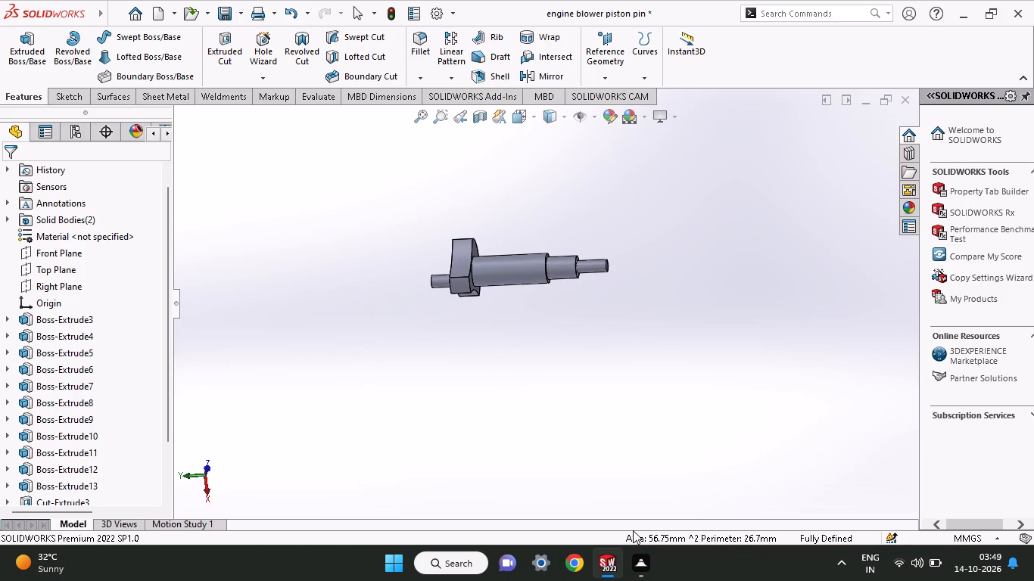
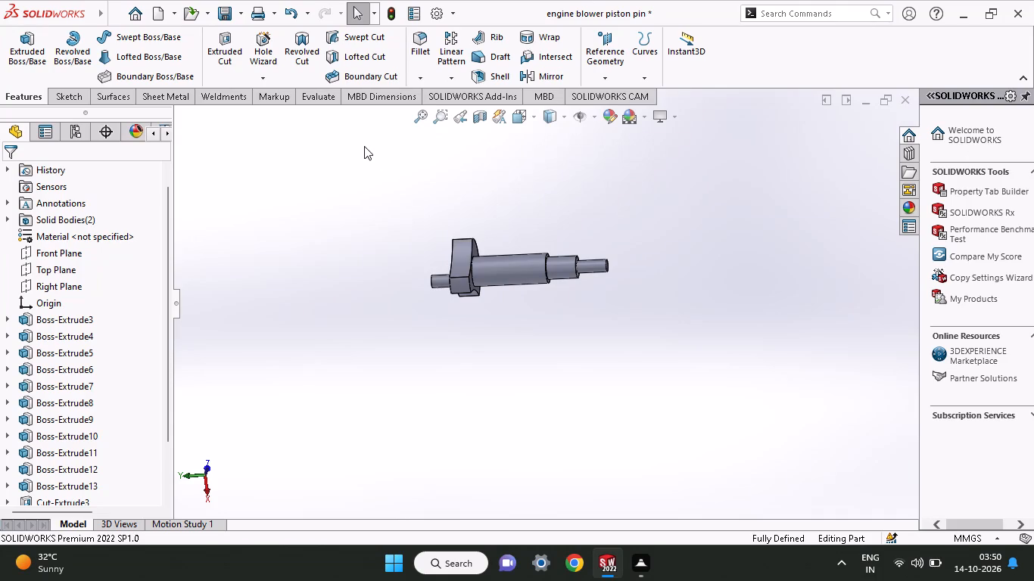
# Save the part under the new name "engine blower crank shaft" in the Documents folder as a SOLIDWORKS Part.
pyautogui.click(243, 14)
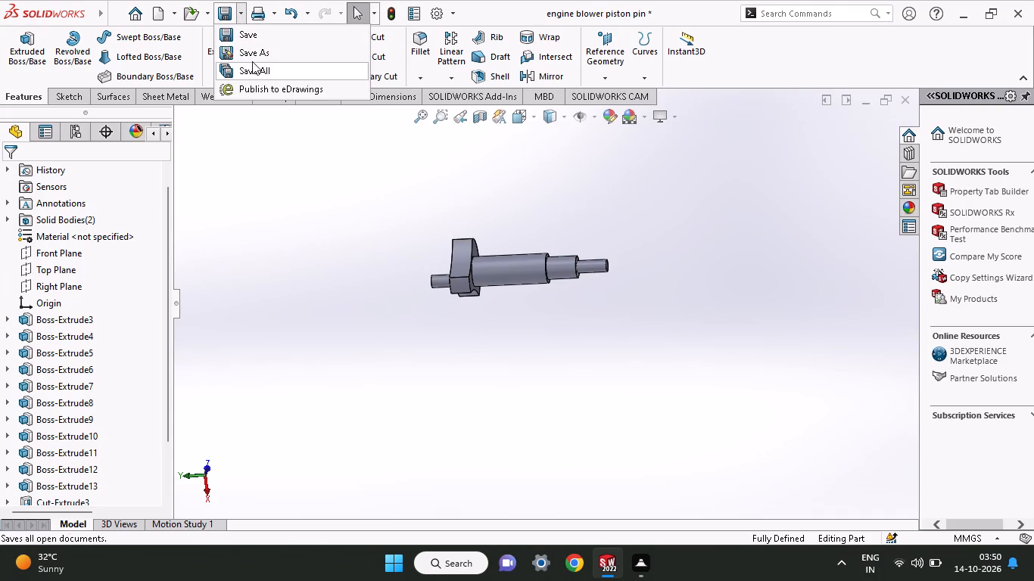
pyautogui.click(253, 54)
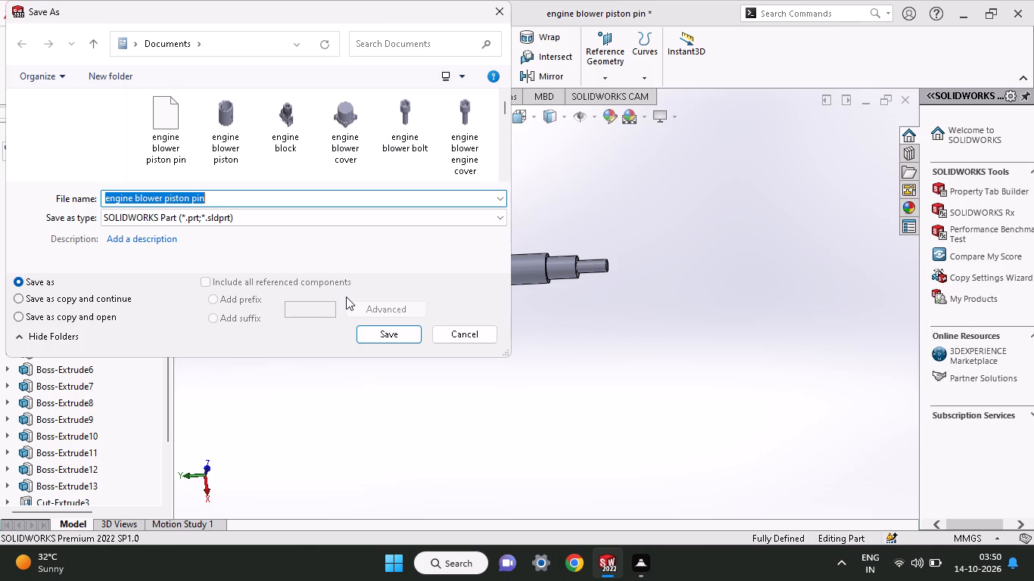
pyautogui.click(270, 200)
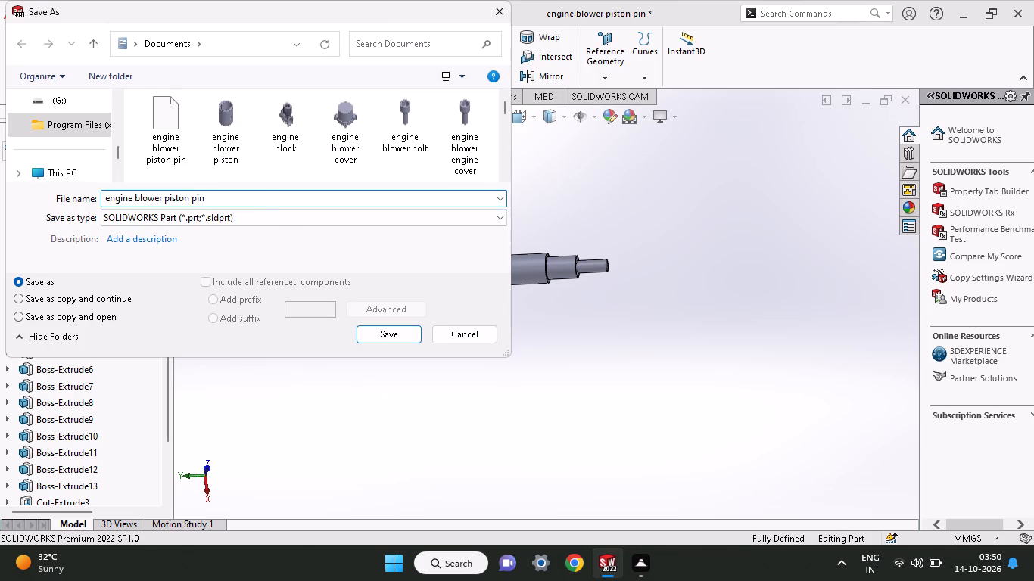
pyautogui.press('BackSpace')
pyautogui.press('BackSpace')
pyautogui.press('BackSpace')
pyautogui.press('BackSpace')
pyautogui.press('BackSpace')
pyautogui.press('BackSpace')
pyautogui.press('BackSpace')
pyautogui.press('BackSpace')
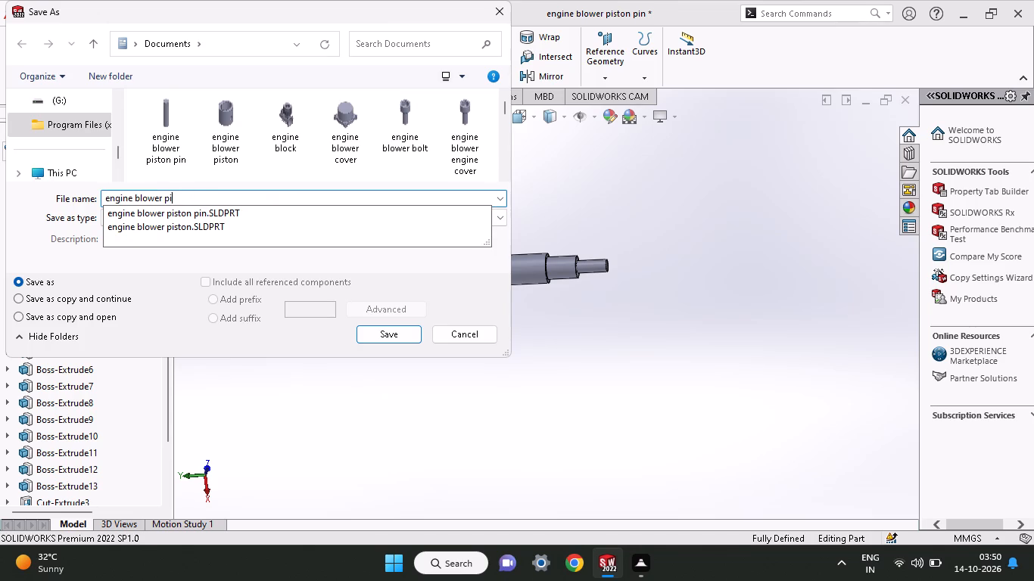
pyautogui.press('BackSpace')
pyautogui.press('BackSpace')
pyautogui.write('cr')
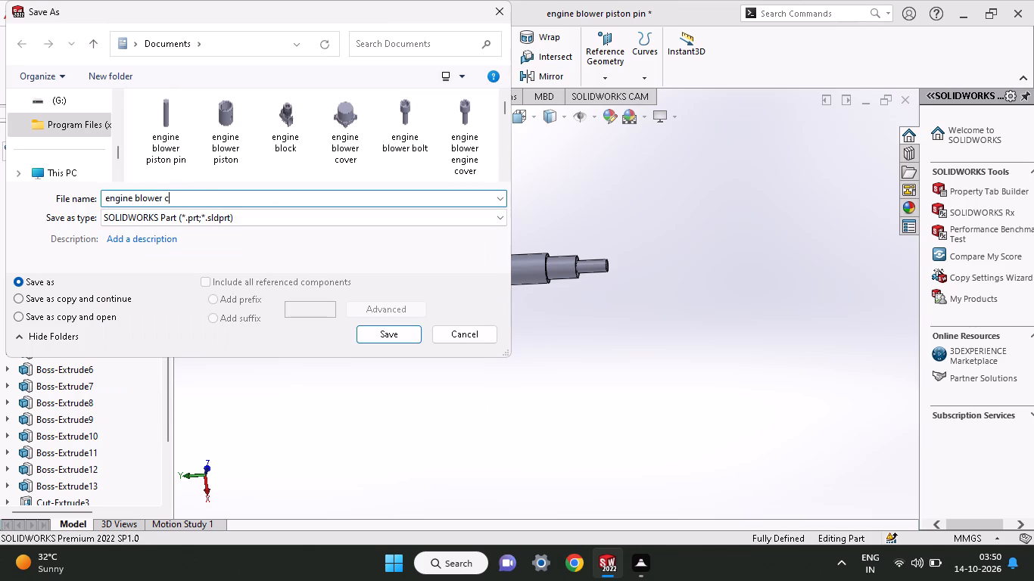
pyautogui.write('ank')
pyautogui.press('space')
pyautogui.write('sh')
pyautogui.write('aft')
pyautogui.click(403, 335)
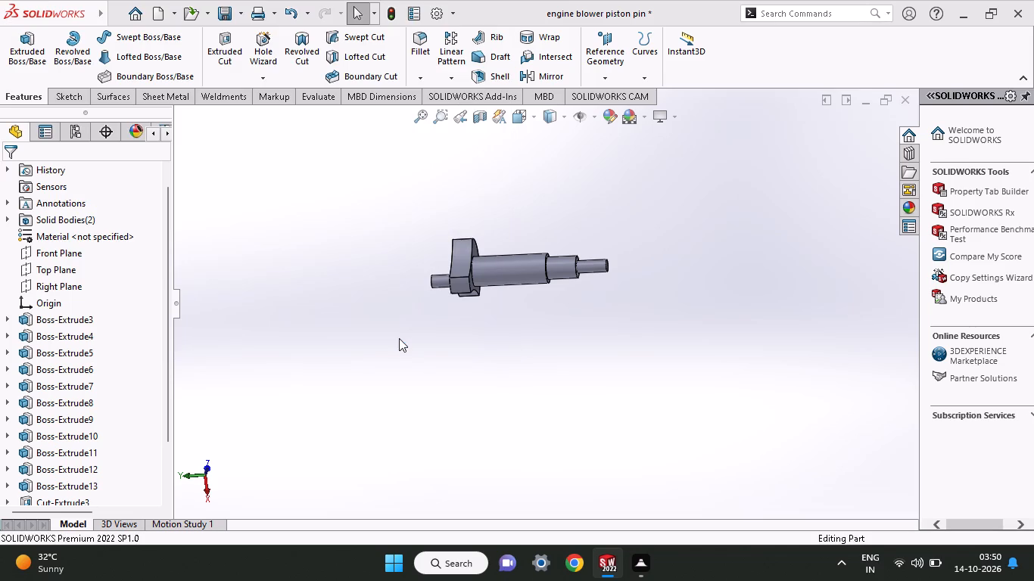
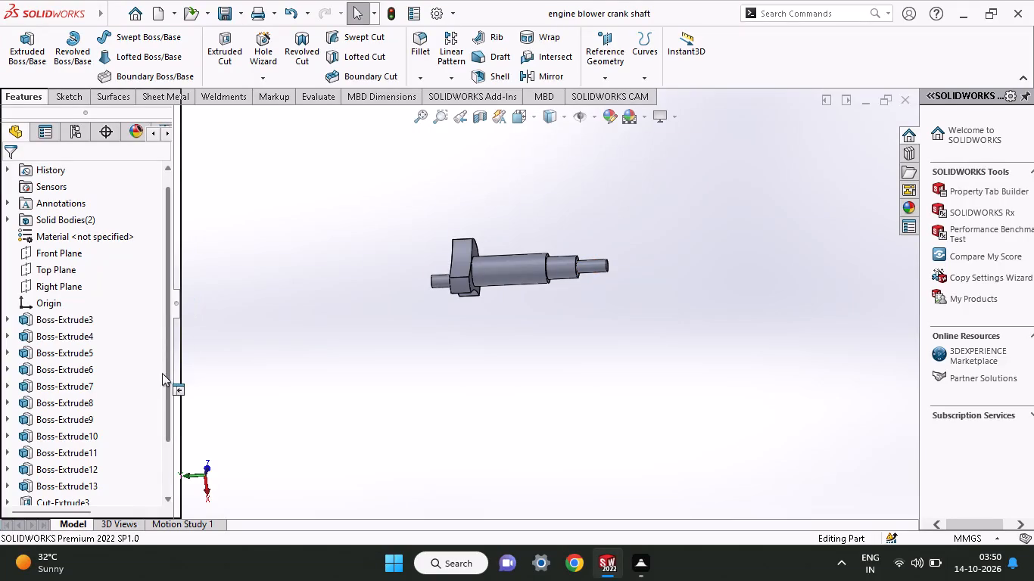
# Delete all the boss and cut features, Boss-Extrude3 through Cut-Extrude5, from the engine blower crank shaft part.
pyautogui.moveTo(173, 333); pyautogui.dragTo(168, 368)
pyautogui.moveTo(171, 343); pyautogui.dragTo(170, 362)
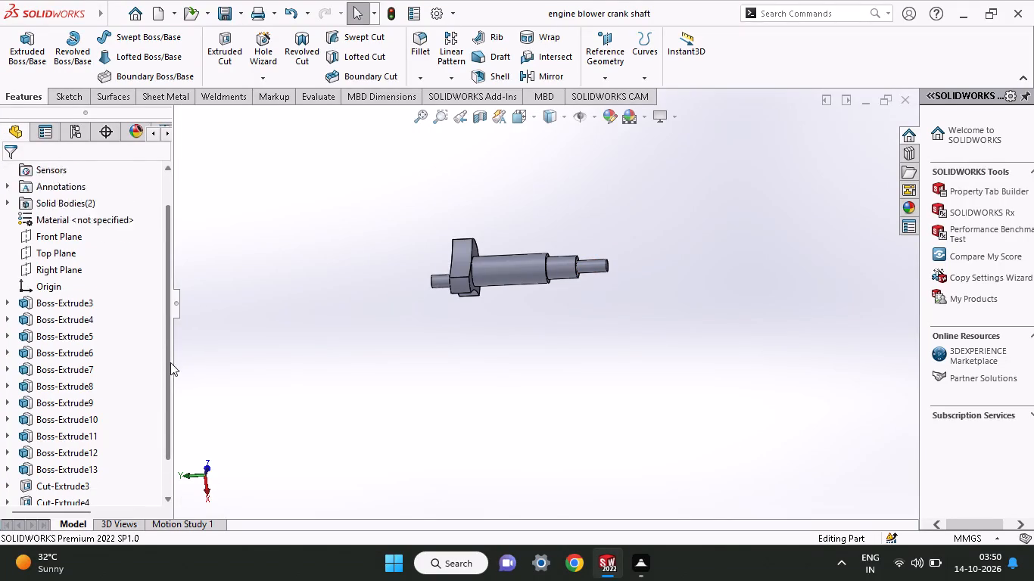
pyautogui.moveTo(170, 362); pyautogui.dragTo(170, 437)
pyautogui.moveTo(98, 483); pyautogui.dragTo(3, 244)
pyautogui.rightClick(7, 243)
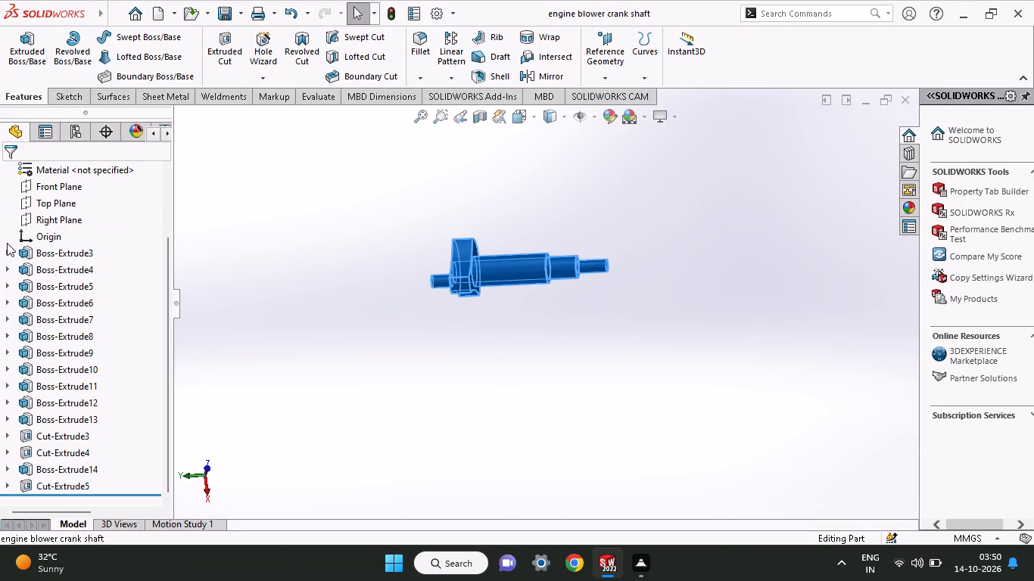
pyautogui.click(66, 300)
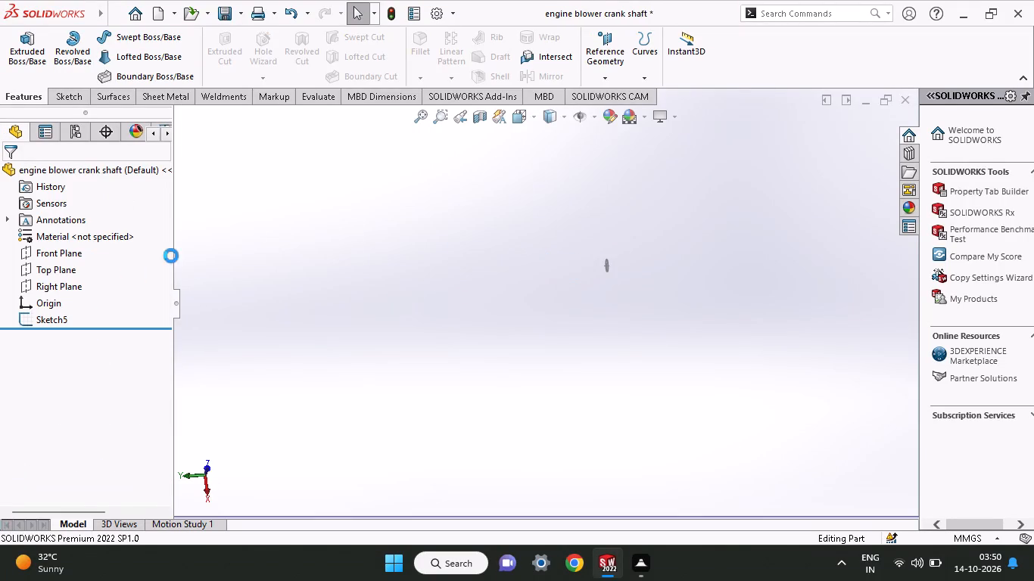
# Delete the leftover Sketch5 from the crank shaft part's feature tree.
pyautogui.rightClick(29, 321)
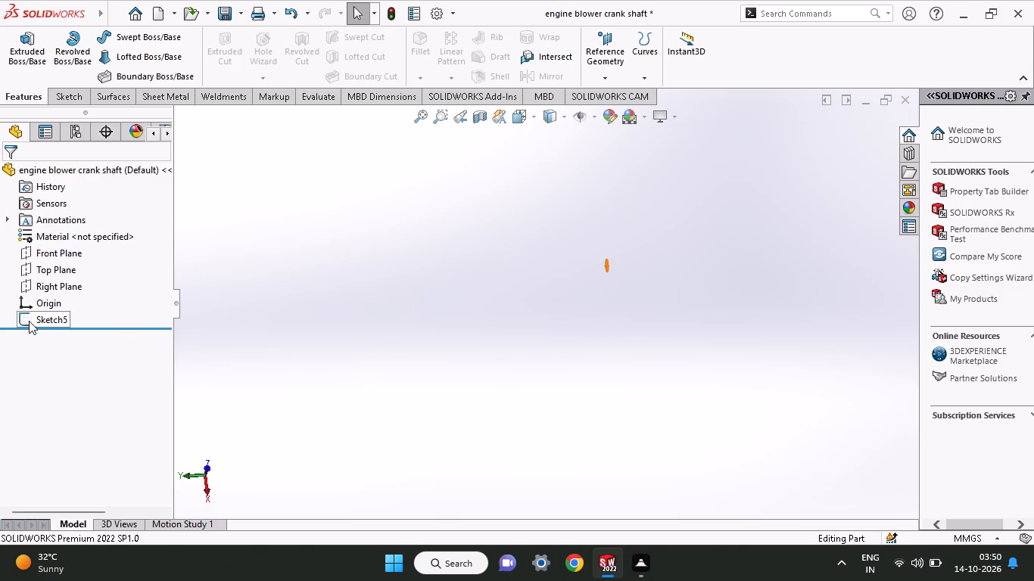
pyautogui.click(58, 367)
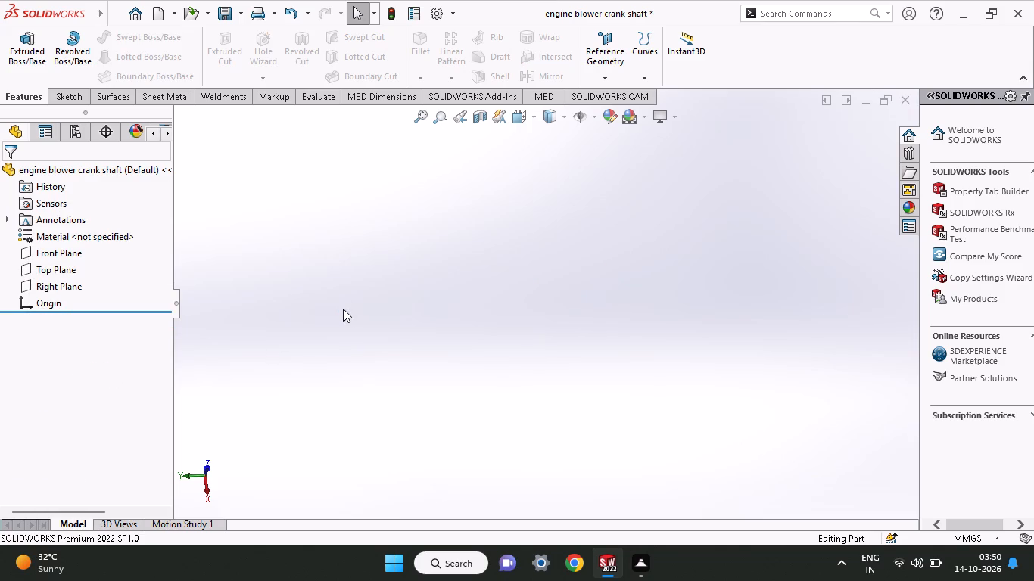
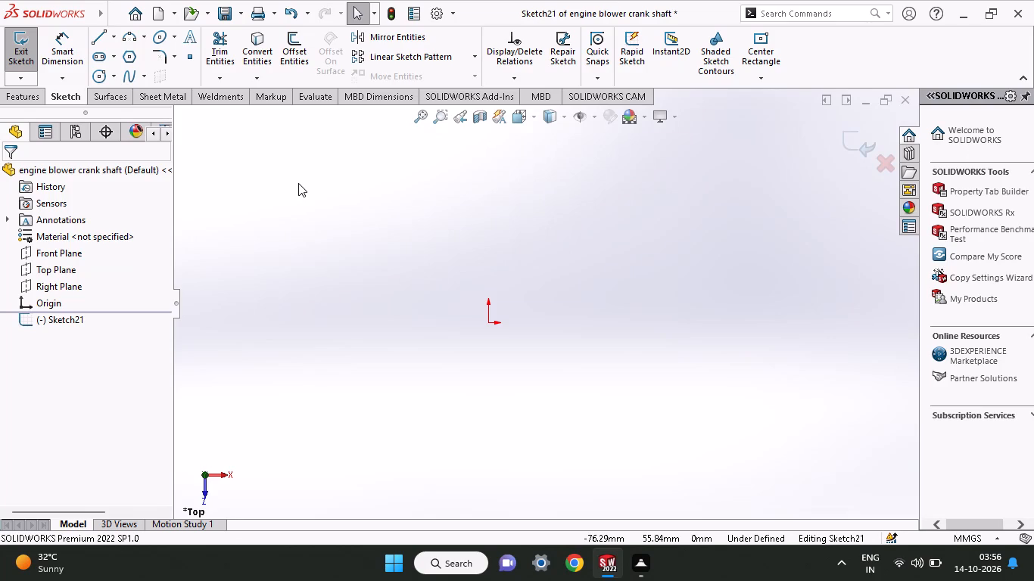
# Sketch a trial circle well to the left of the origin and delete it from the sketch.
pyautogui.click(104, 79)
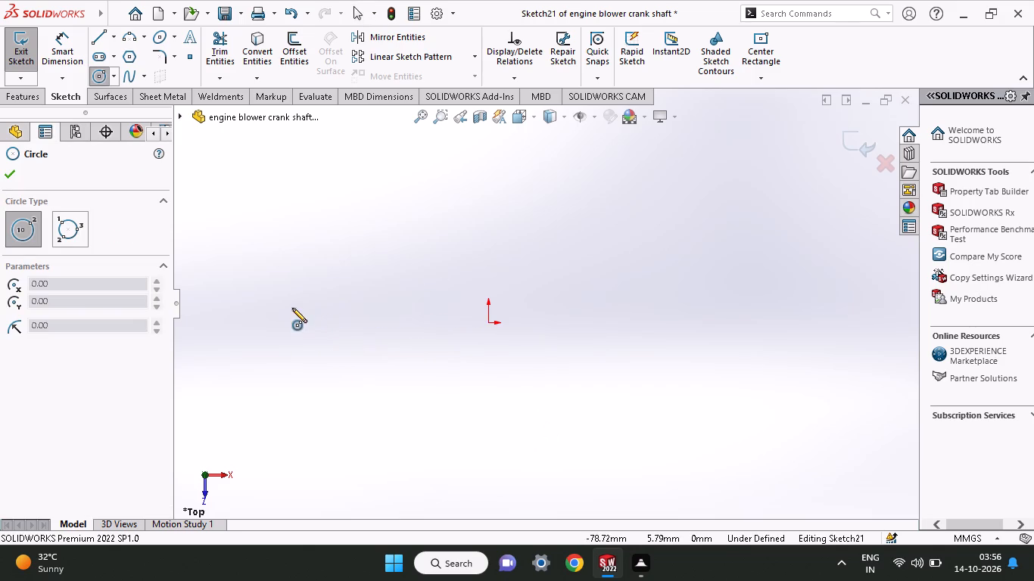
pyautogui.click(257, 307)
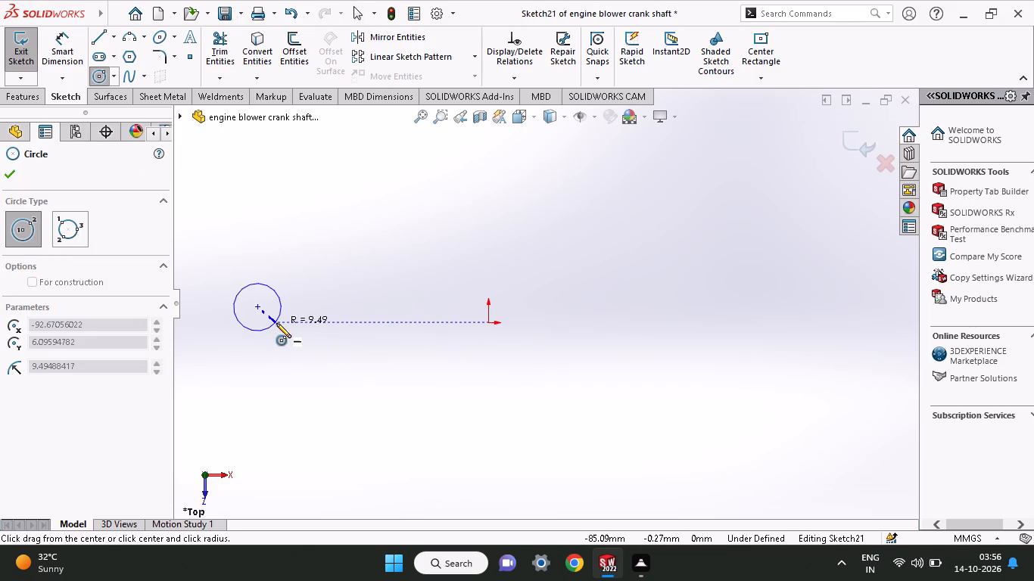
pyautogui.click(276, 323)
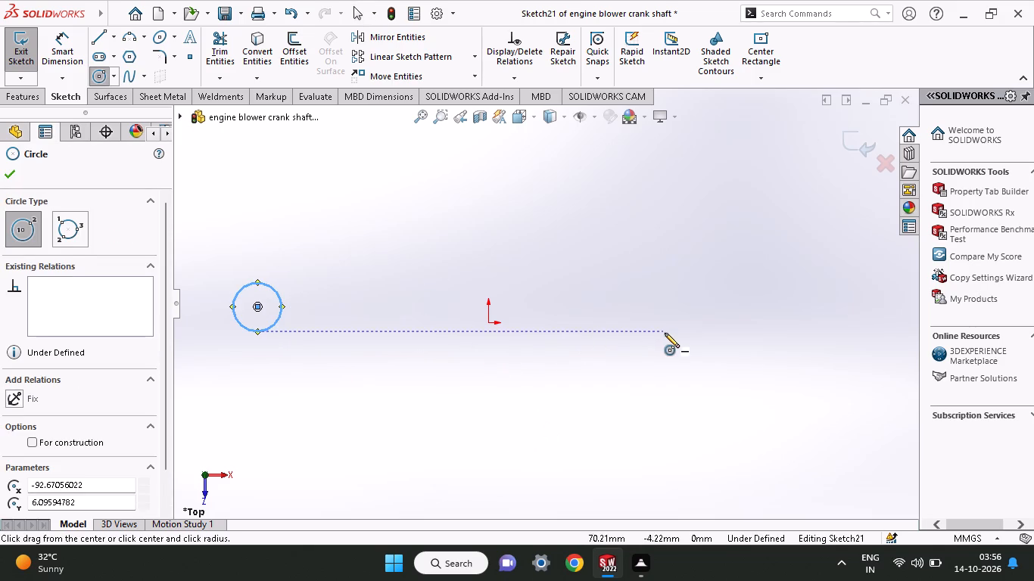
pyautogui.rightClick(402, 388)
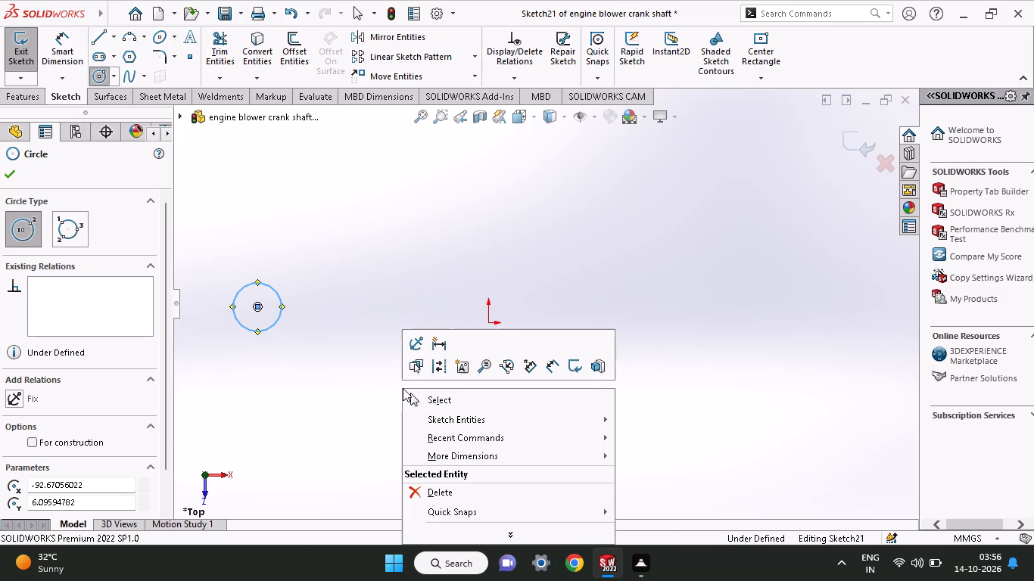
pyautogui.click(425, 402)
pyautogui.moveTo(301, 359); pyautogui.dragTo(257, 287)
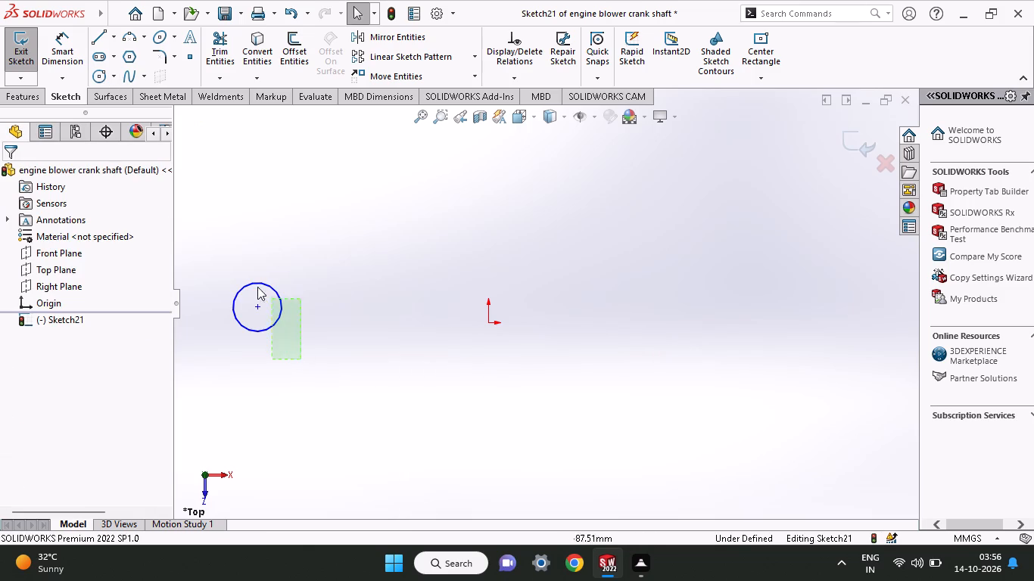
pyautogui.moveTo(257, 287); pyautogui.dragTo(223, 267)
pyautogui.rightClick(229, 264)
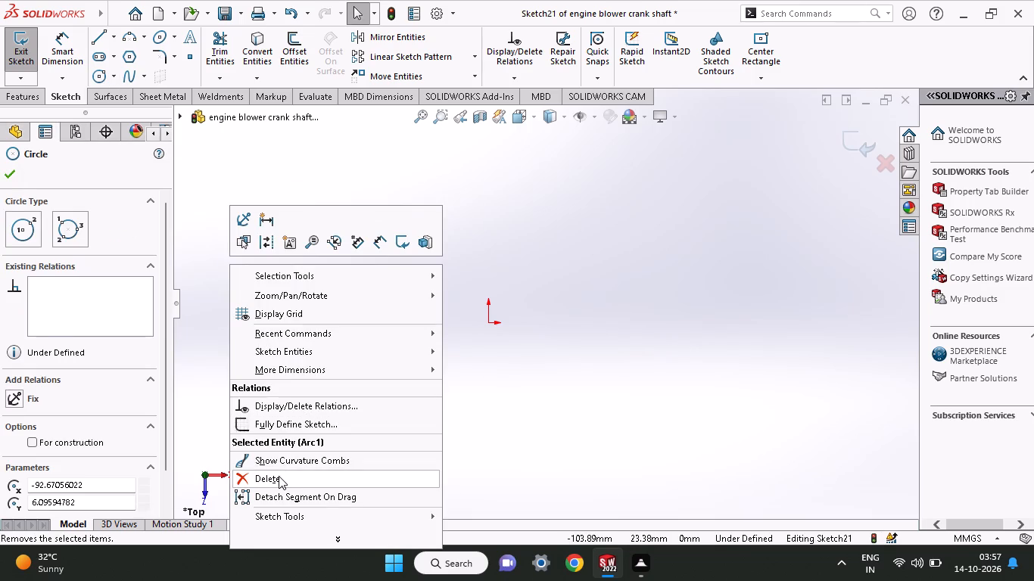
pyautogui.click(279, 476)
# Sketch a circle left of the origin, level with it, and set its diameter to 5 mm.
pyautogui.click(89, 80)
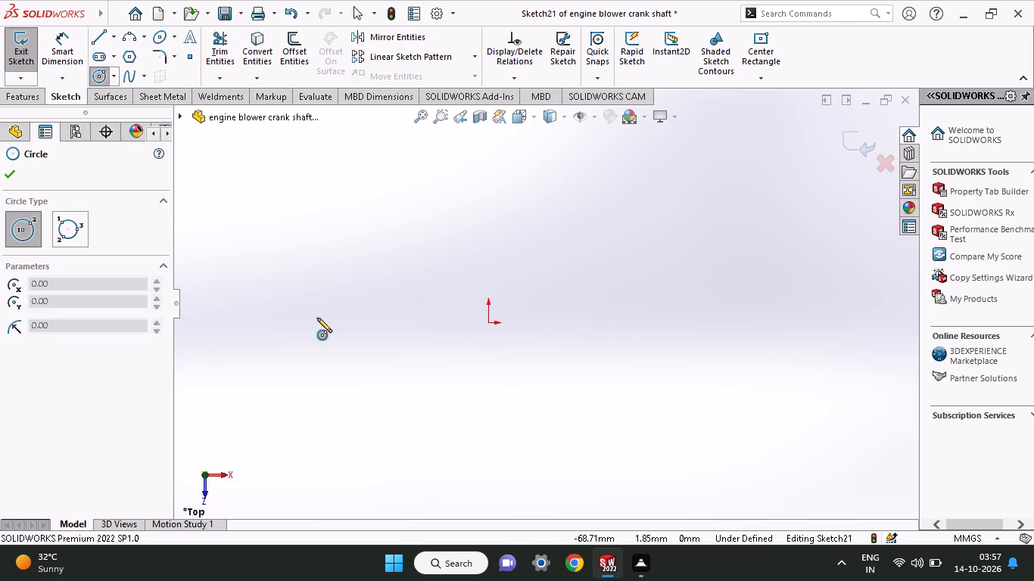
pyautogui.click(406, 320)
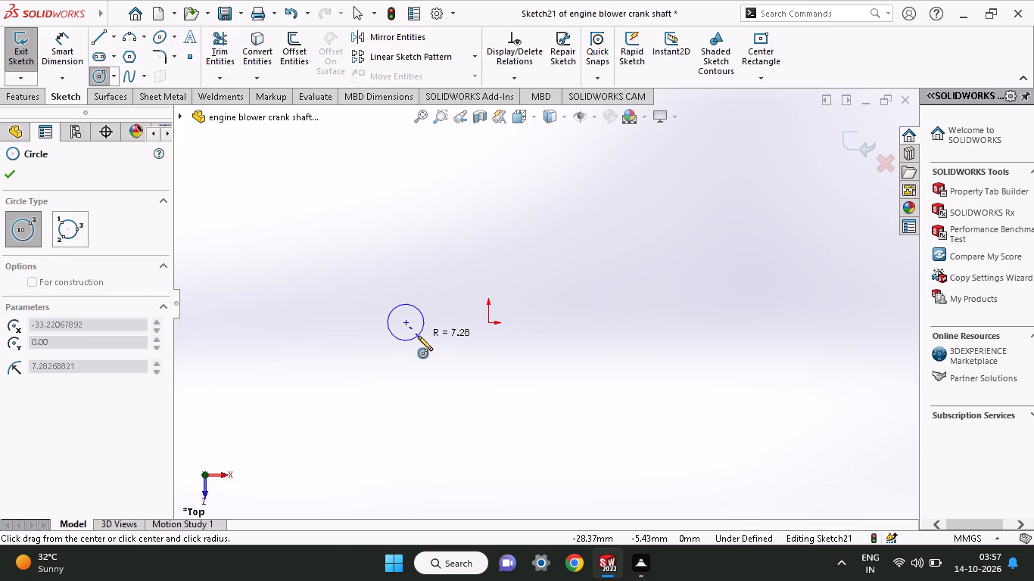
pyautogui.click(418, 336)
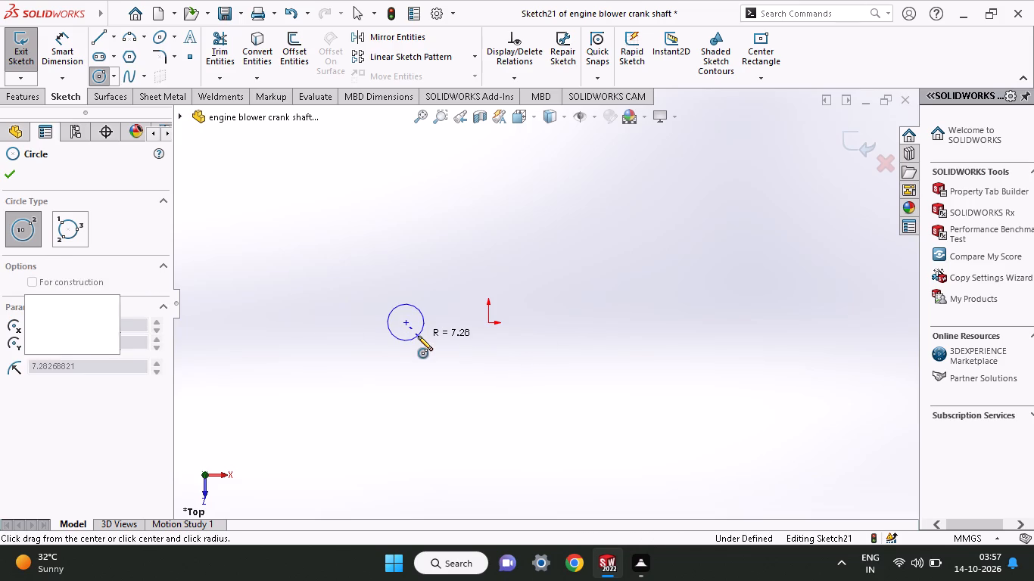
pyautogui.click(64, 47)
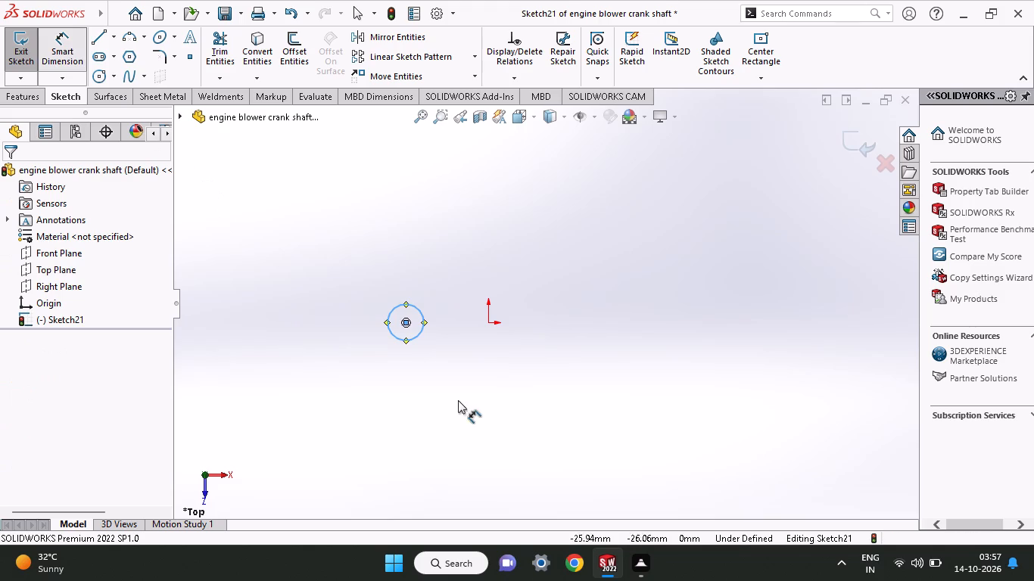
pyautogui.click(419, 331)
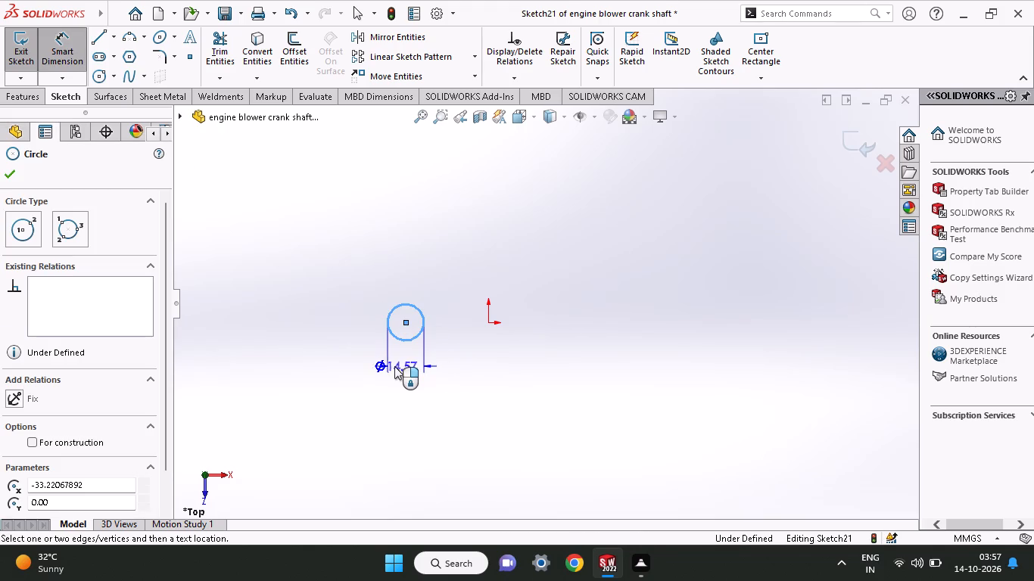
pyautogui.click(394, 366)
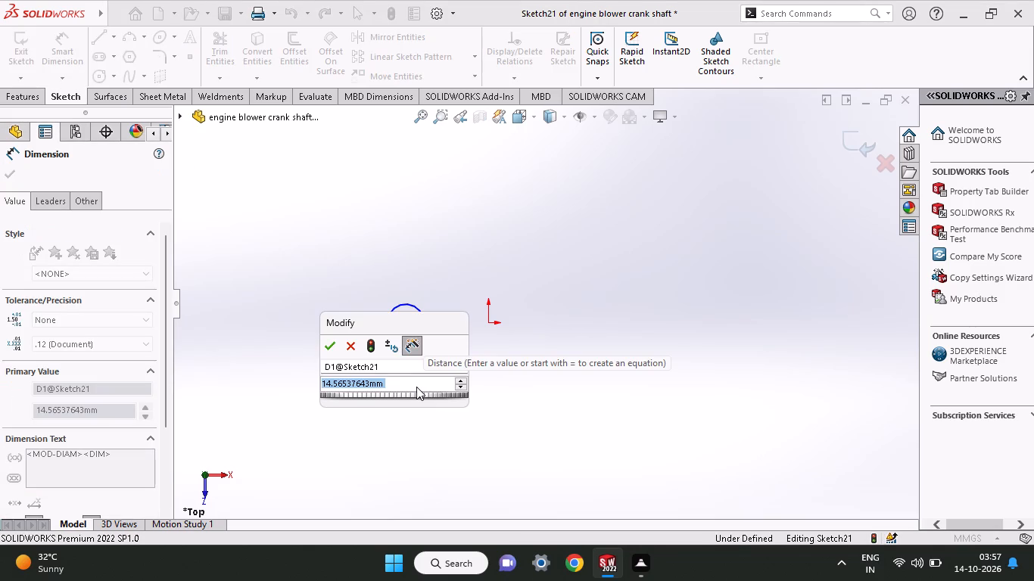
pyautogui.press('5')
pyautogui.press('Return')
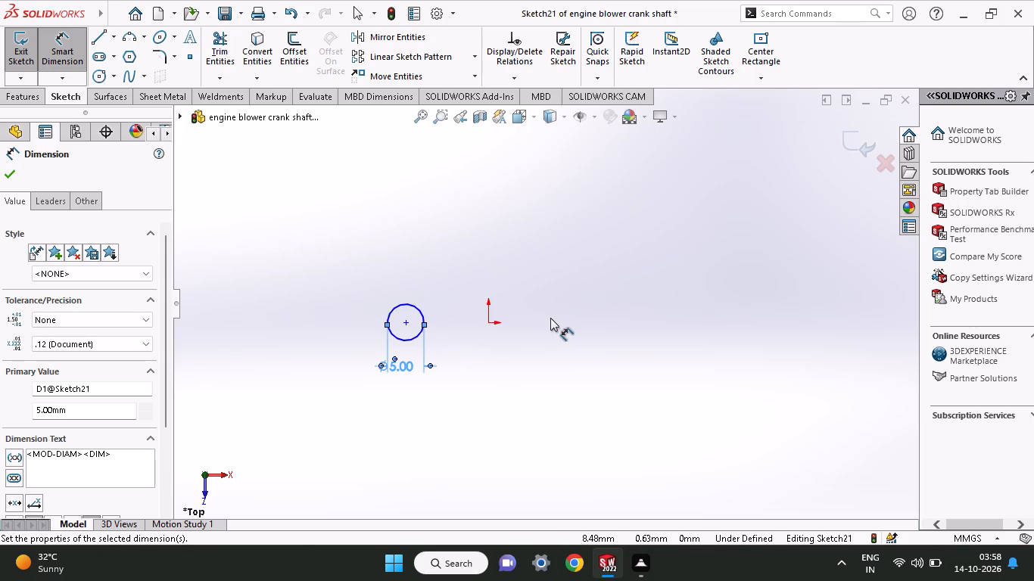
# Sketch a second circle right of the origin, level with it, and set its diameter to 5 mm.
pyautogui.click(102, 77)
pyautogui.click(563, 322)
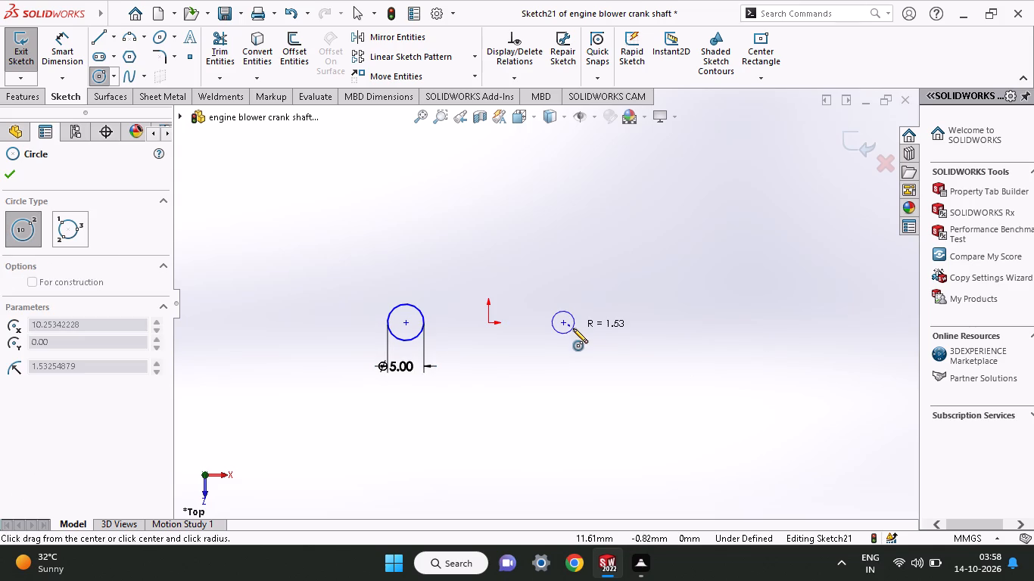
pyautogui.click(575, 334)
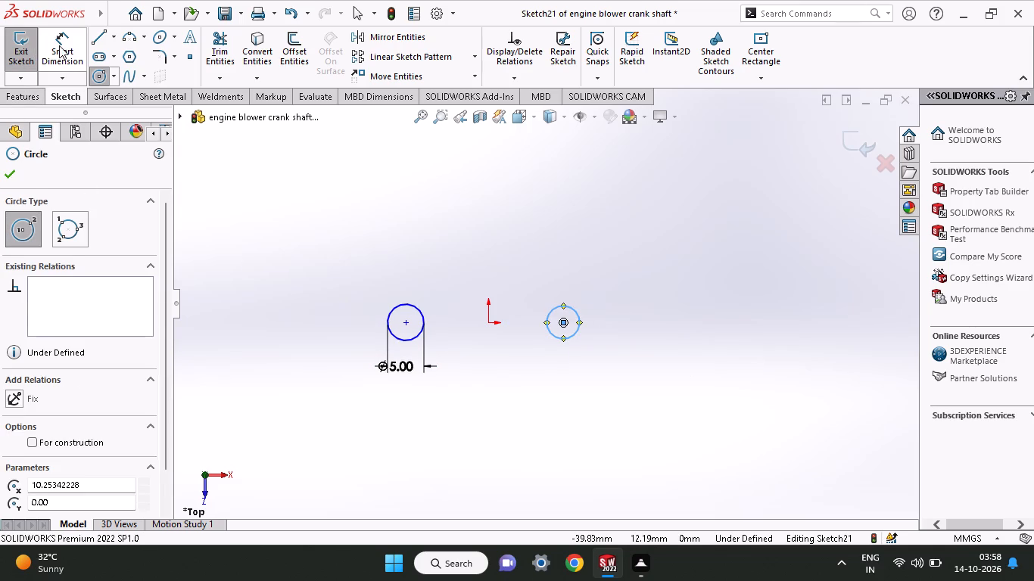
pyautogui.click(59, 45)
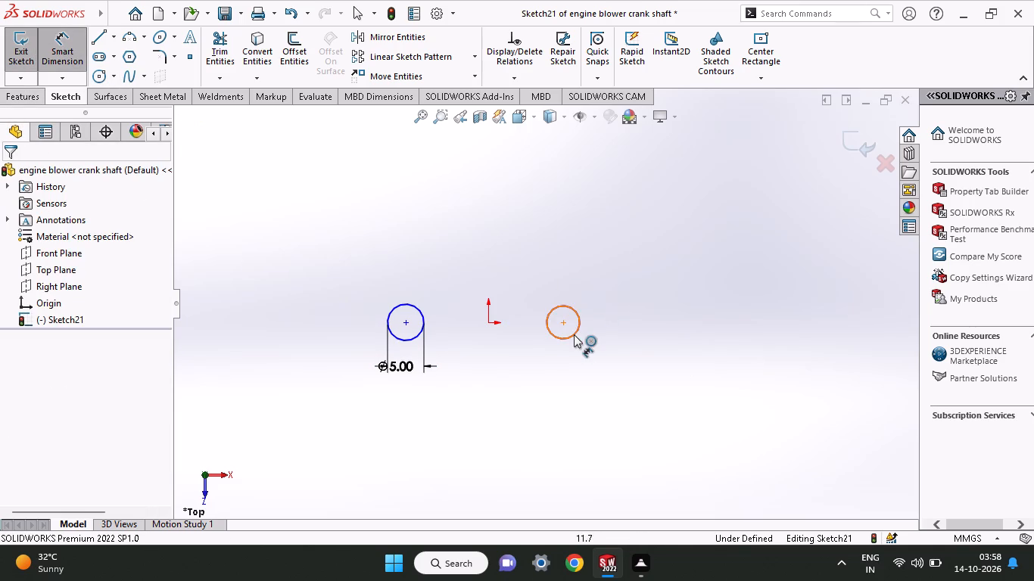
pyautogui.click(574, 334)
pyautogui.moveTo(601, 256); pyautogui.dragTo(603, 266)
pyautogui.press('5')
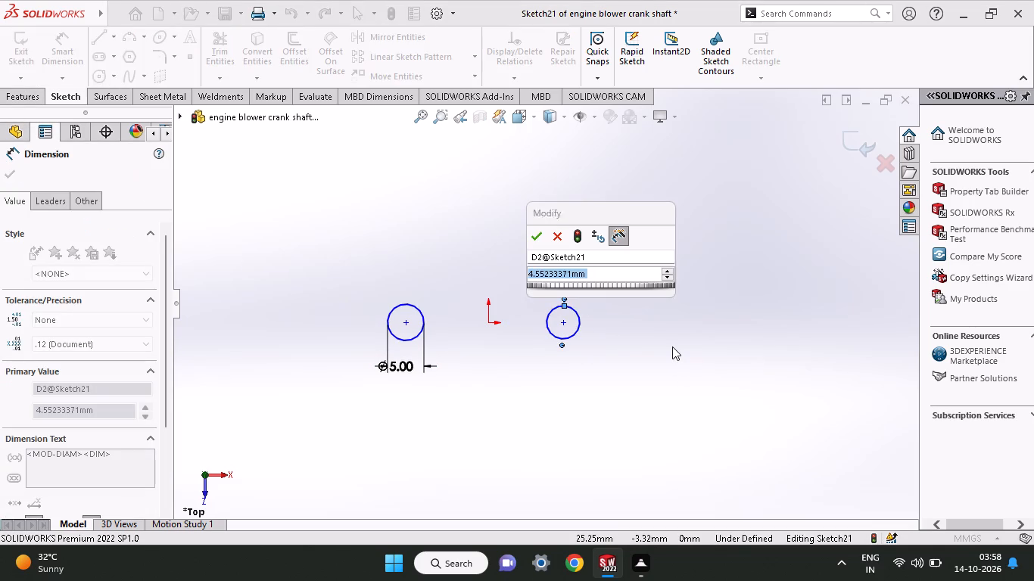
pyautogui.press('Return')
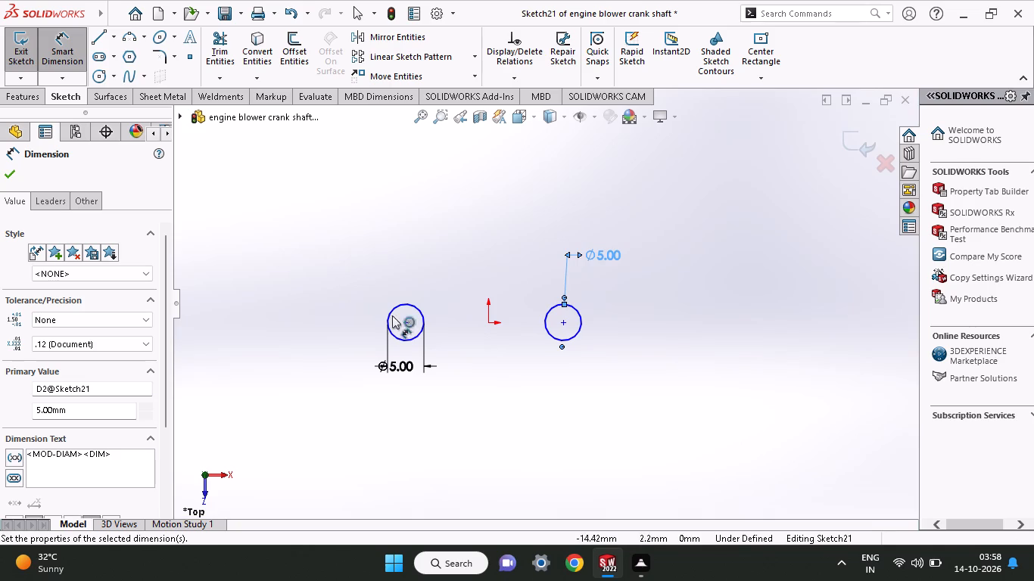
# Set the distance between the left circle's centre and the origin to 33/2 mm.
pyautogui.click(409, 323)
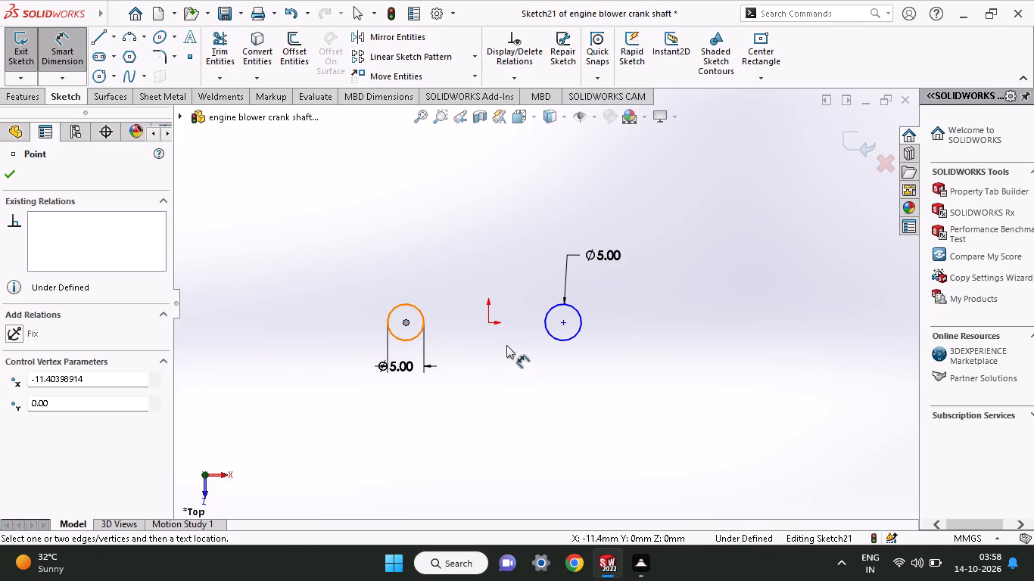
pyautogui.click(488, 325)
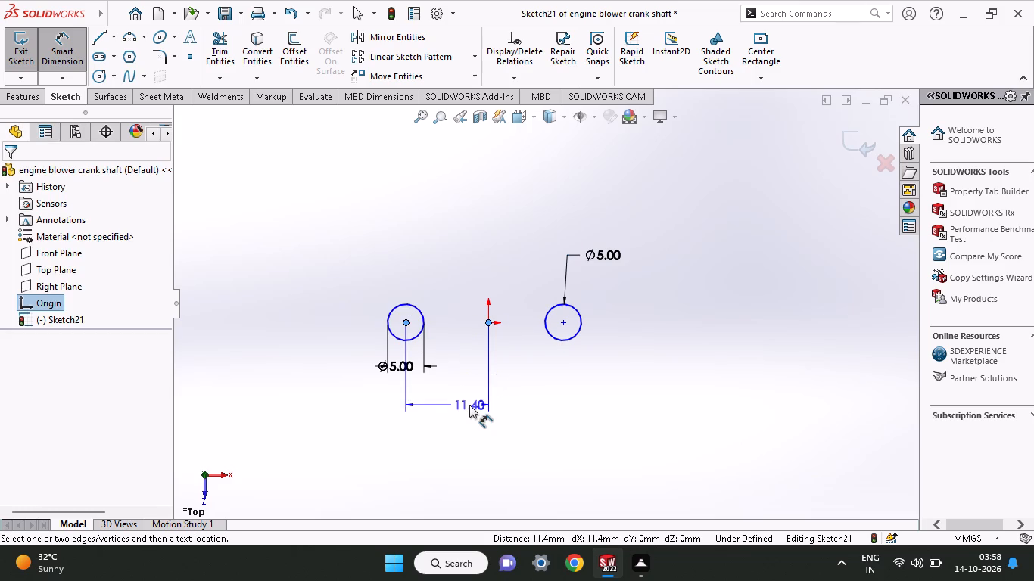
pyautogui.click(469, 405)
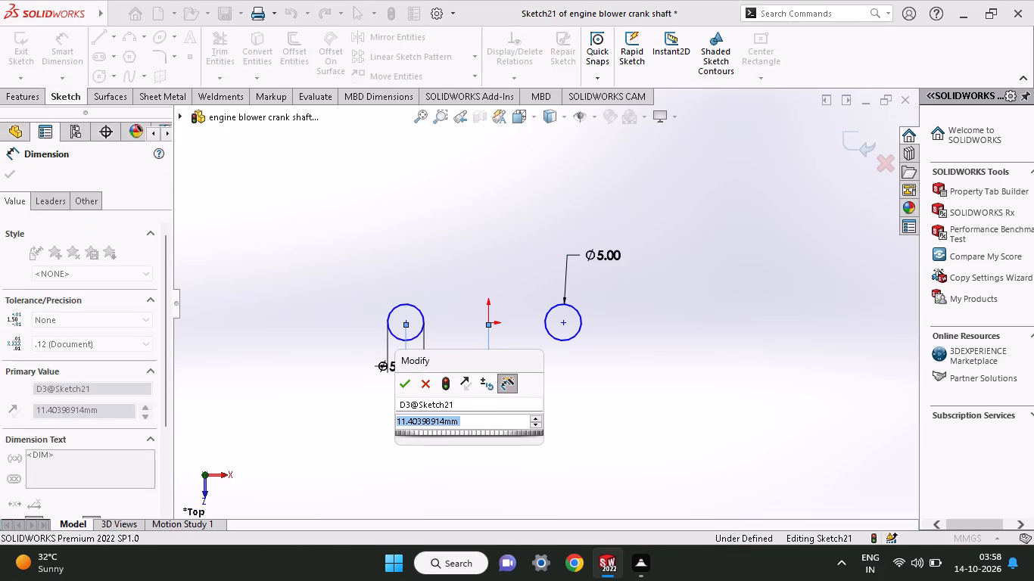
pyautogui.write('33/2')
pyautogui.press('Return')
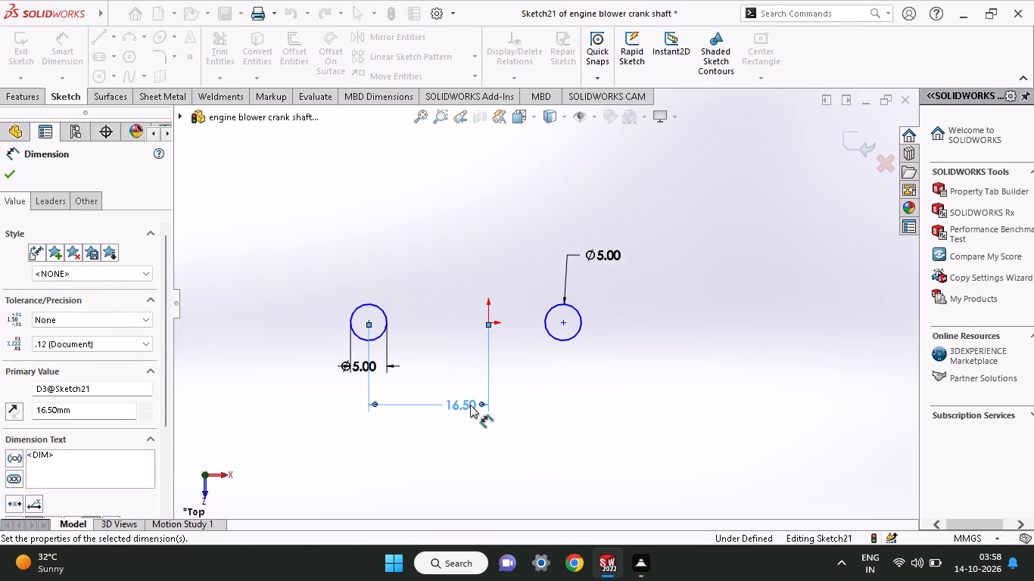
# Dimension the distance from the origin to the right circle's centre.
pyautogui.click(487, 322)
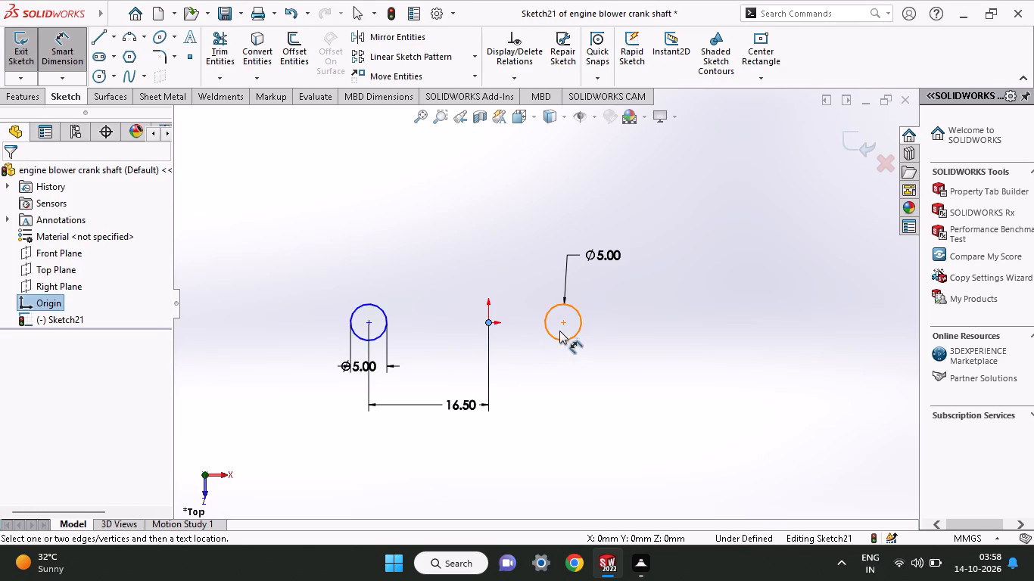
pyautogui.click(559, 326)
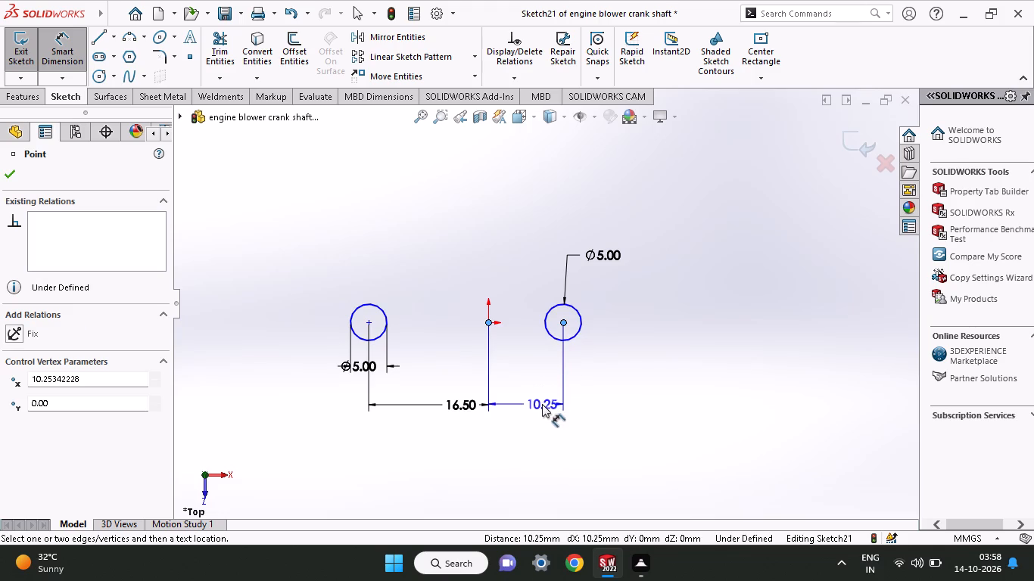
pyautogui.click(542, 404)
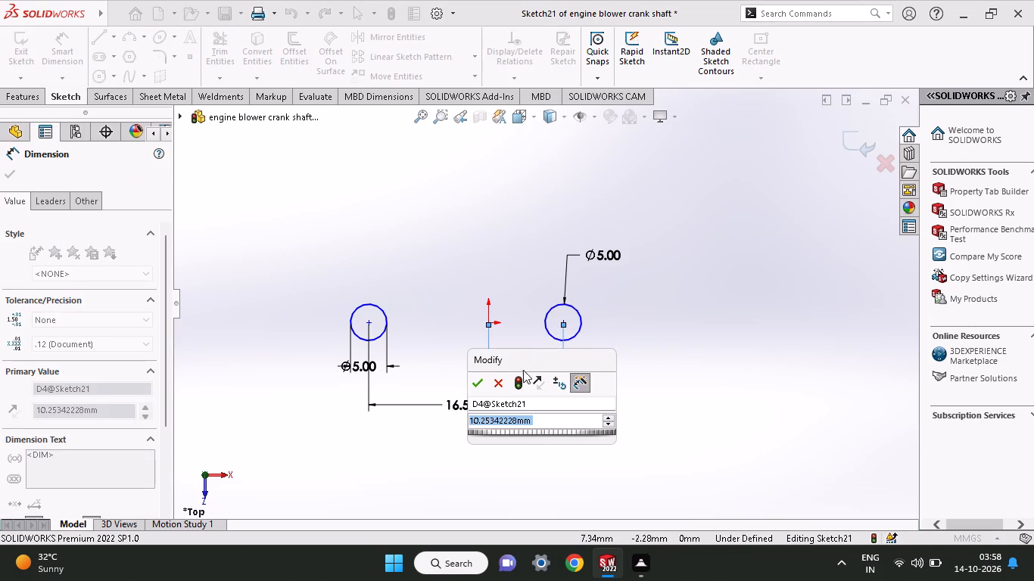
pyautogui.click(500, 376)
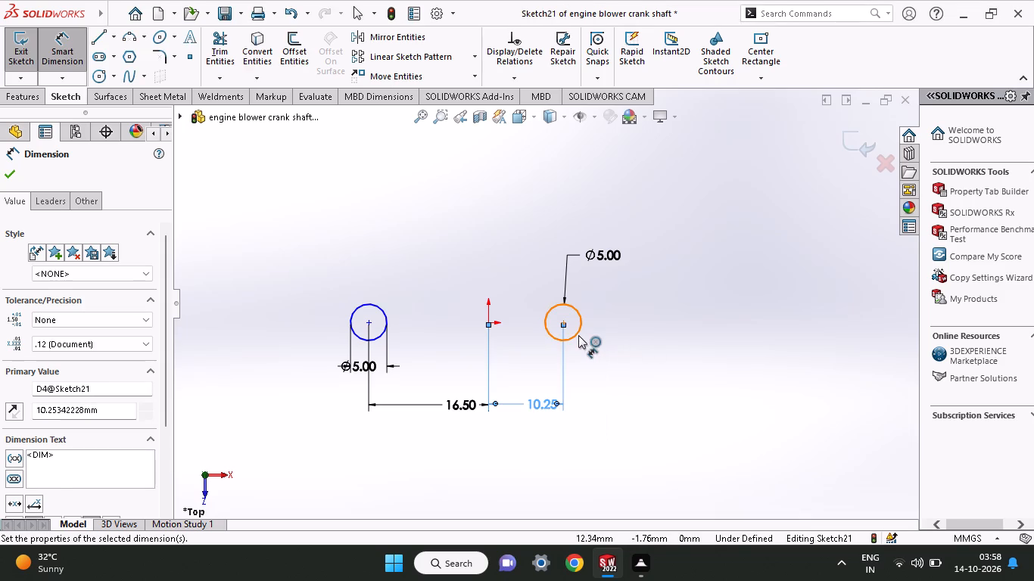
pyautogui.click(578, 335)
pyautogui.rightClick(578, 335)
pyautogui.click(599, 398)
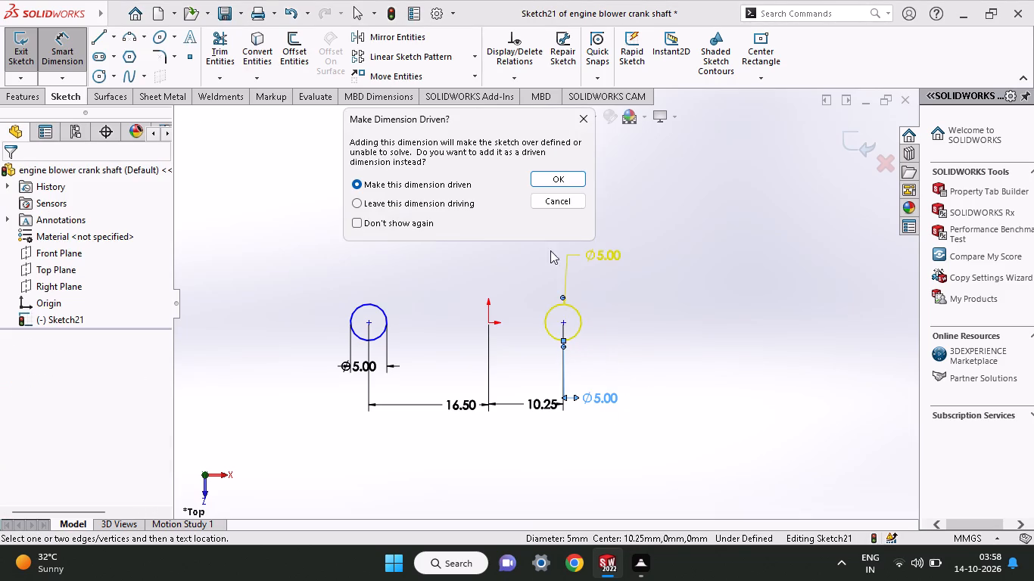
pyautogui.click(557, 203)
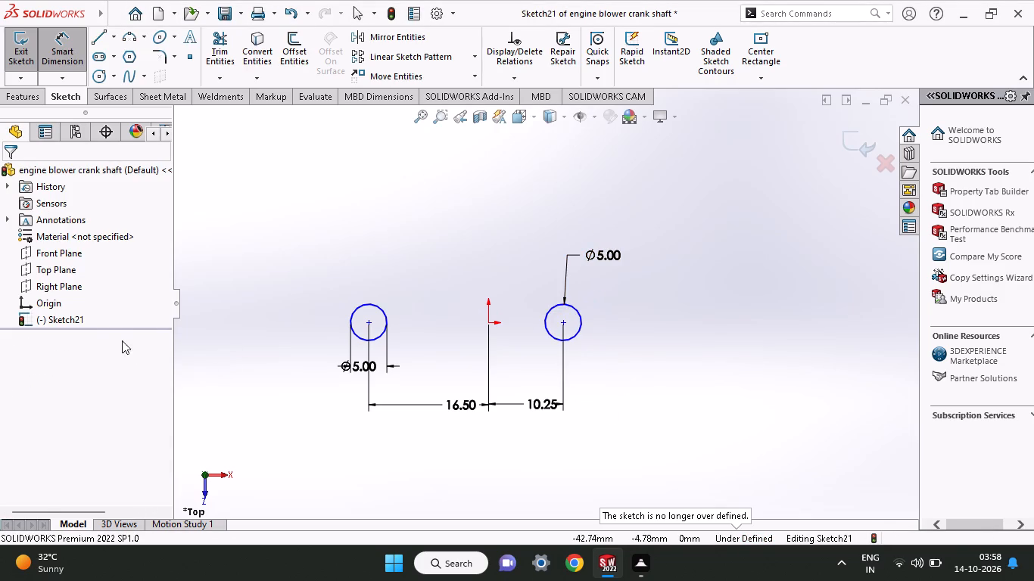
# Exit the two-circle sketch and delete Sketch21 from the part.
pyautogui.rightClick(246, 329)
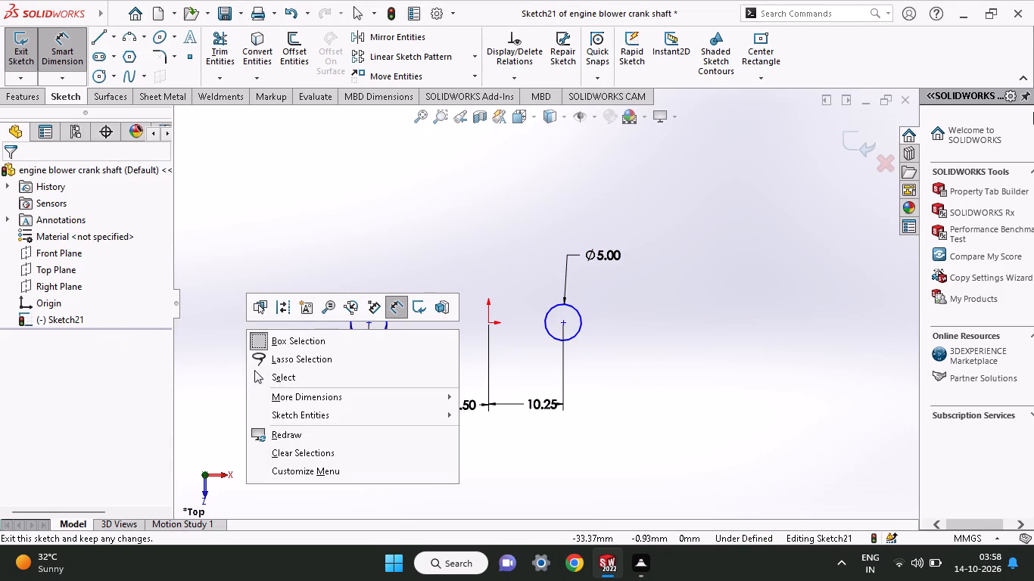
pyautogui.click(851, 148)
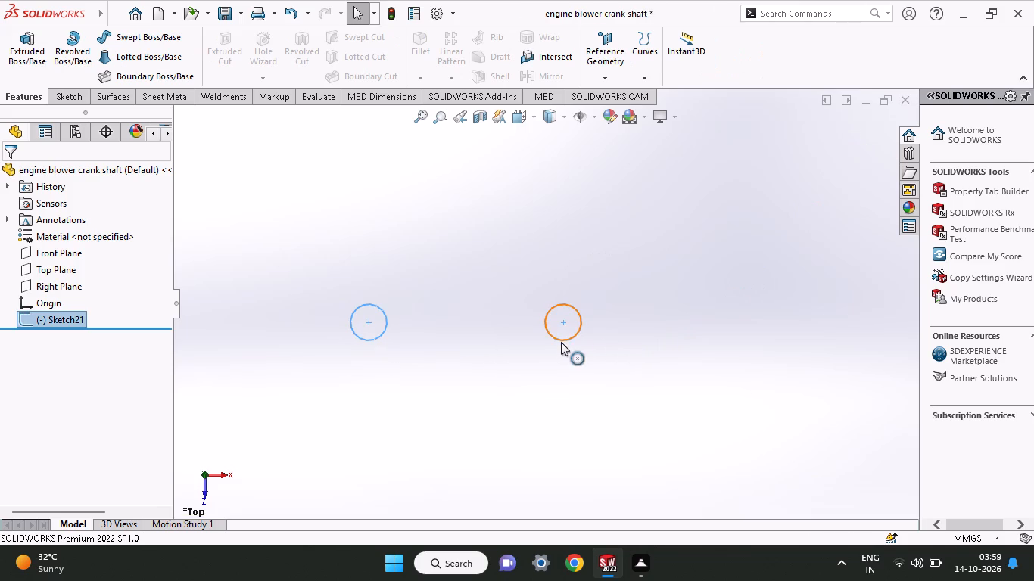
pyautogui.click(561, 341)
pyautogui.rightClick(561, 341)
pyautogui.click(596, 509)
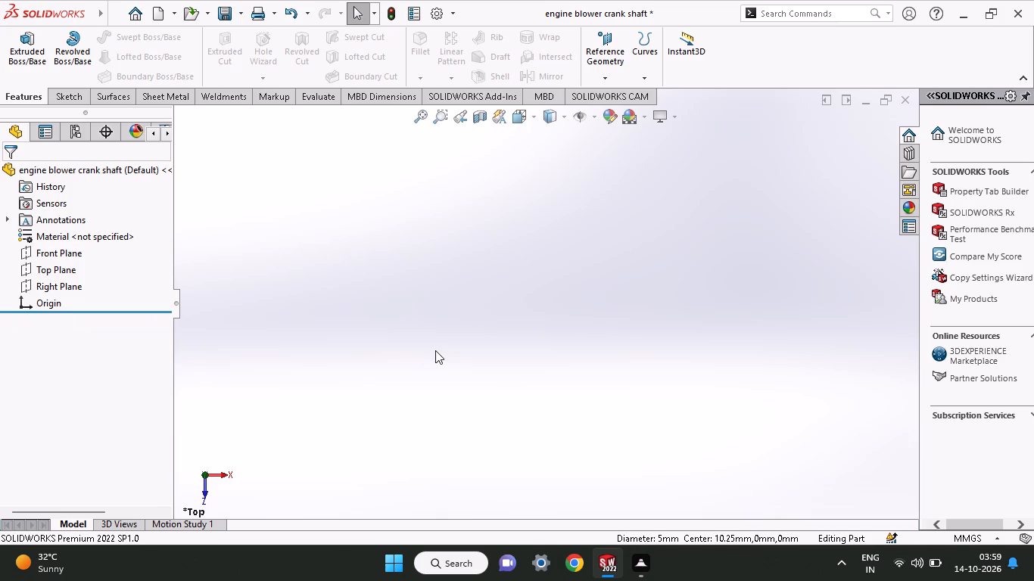
# Start a new sketch on the Top Plane.
pyautogui.click(56, 266)
pyautogui.click(70, 245)
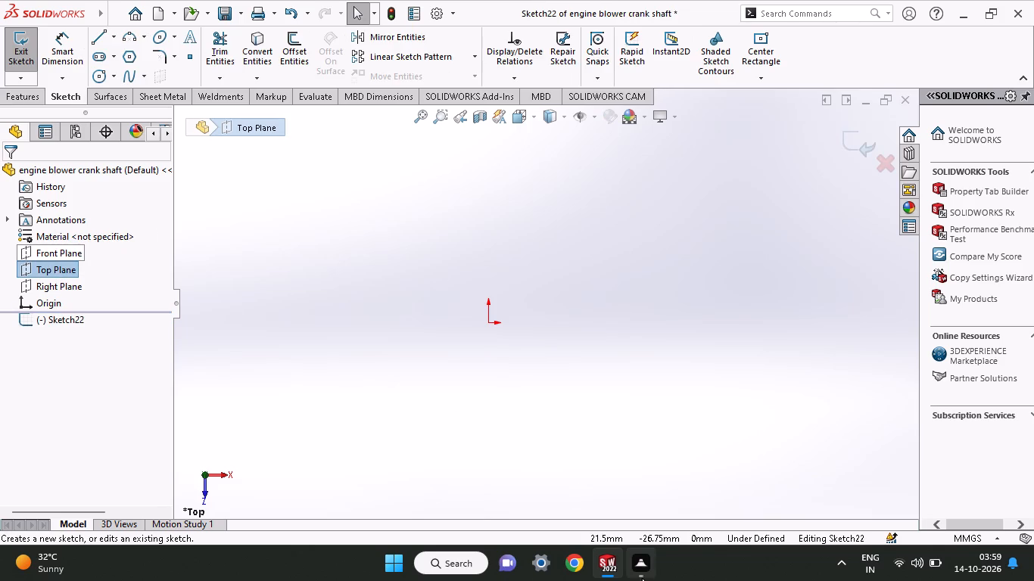
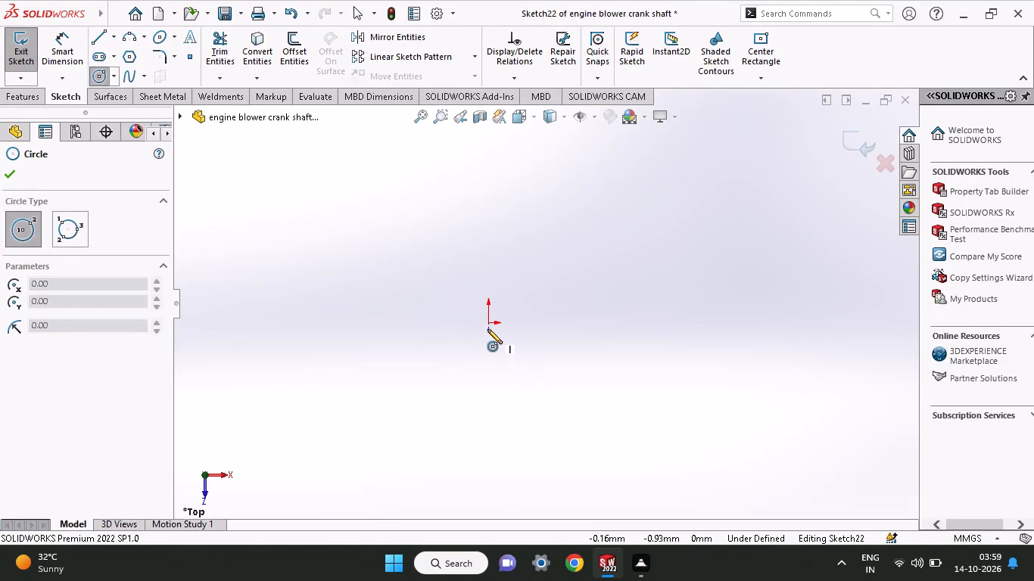
# Sketch a circle on the horizontal axis to the negative X side of the origin and set its diameter to 5 mm.
pyautogui.click(414, 325)
pyautogui.click(435, 358)
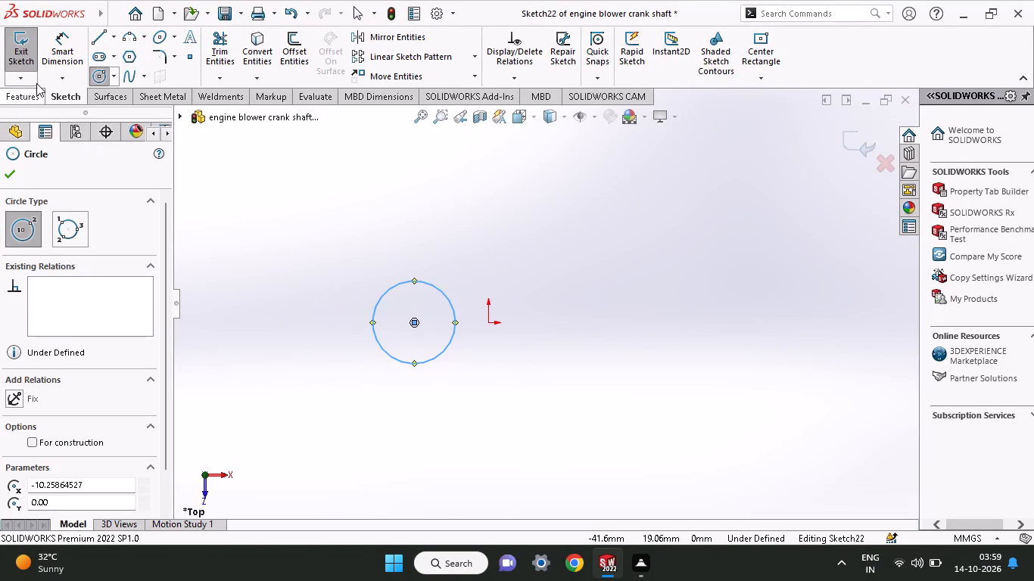
pyautogui.click(70, 52)
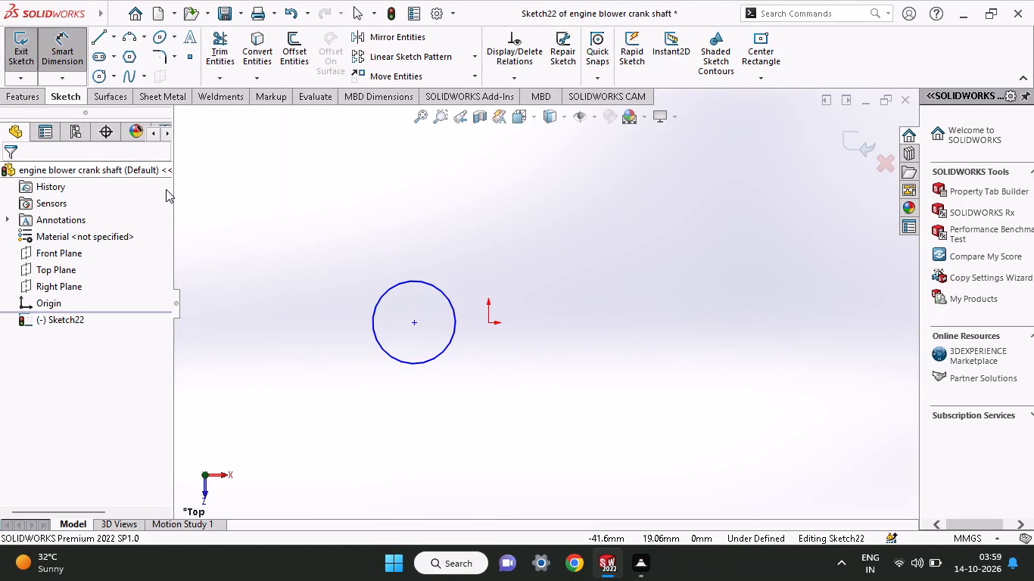
pyautogui.click(375, 309)
pyautogui.click(356, 266)
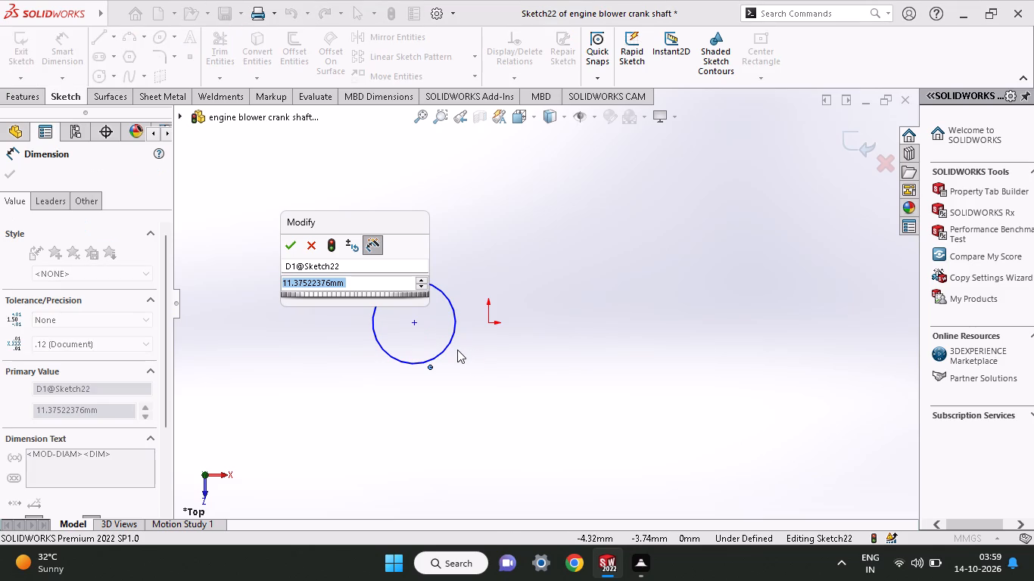
pyautogui.press('5')
pyautogui.press('Return')
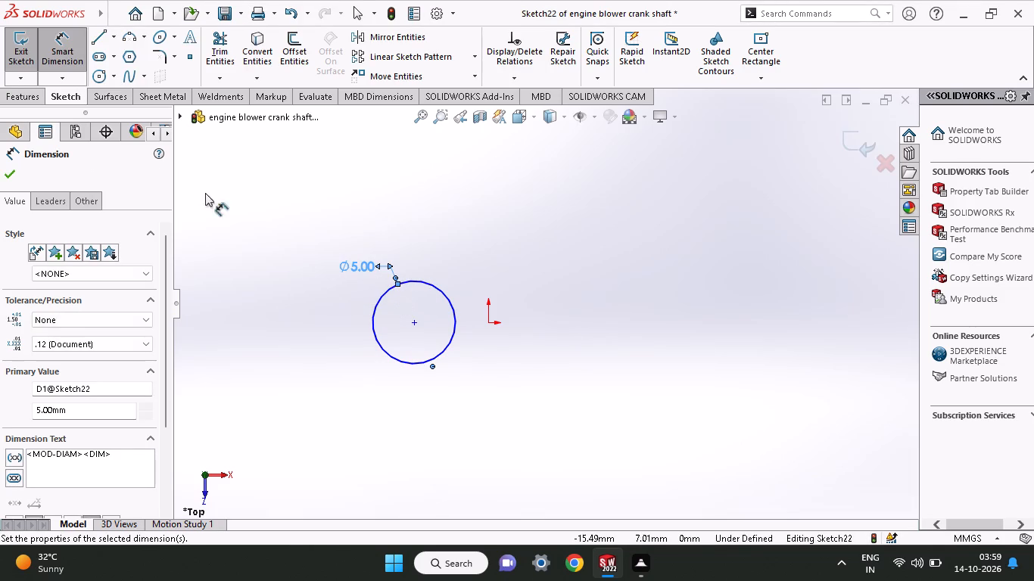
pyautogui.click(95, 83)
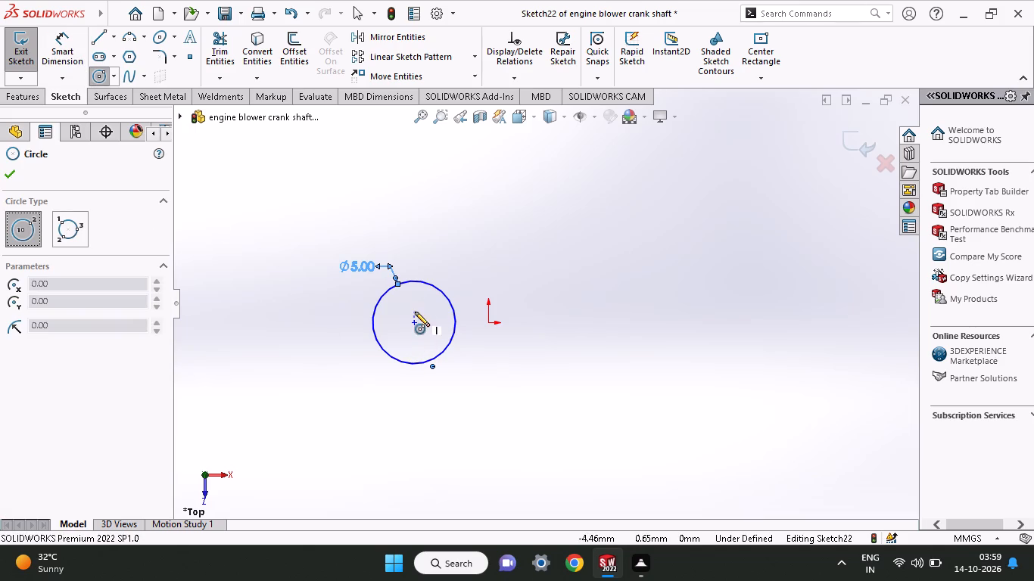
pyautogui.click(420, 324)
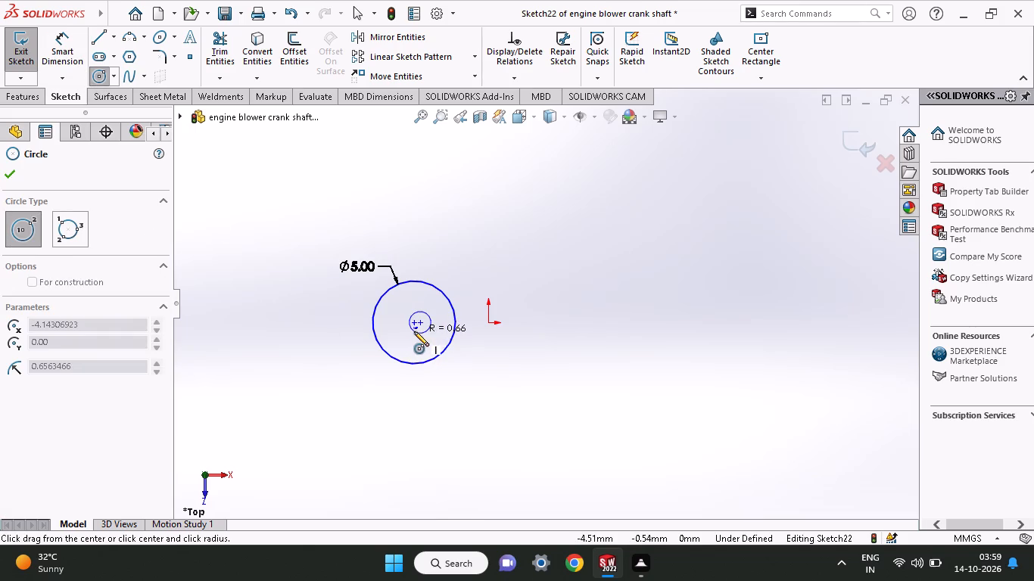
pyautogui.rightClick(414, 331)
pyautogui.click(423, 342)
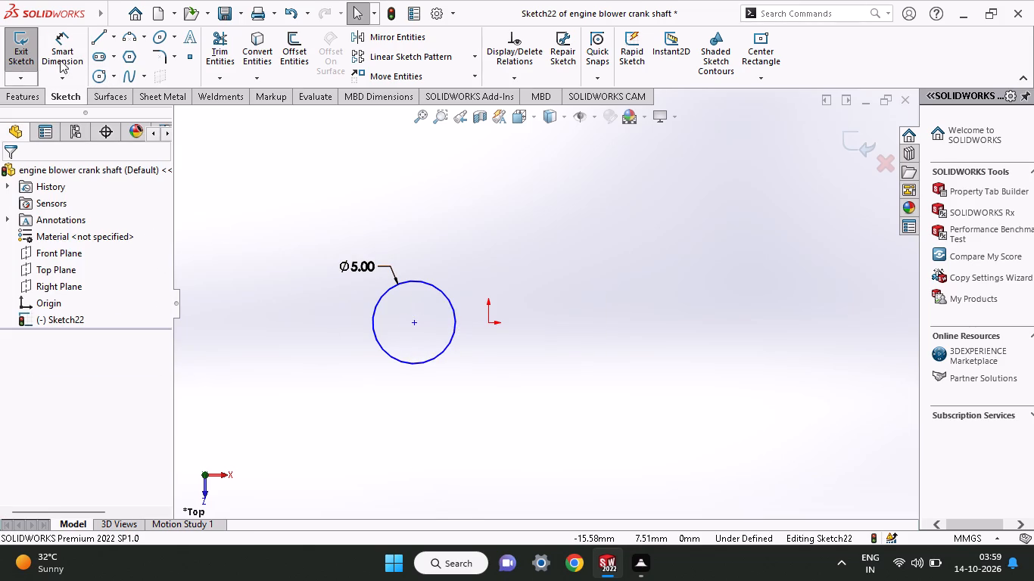
# Sketch a second circle concentric with the 5 mm circle and dimension its diameter as 4.25 mm.
pyautogui.click(92, 77)
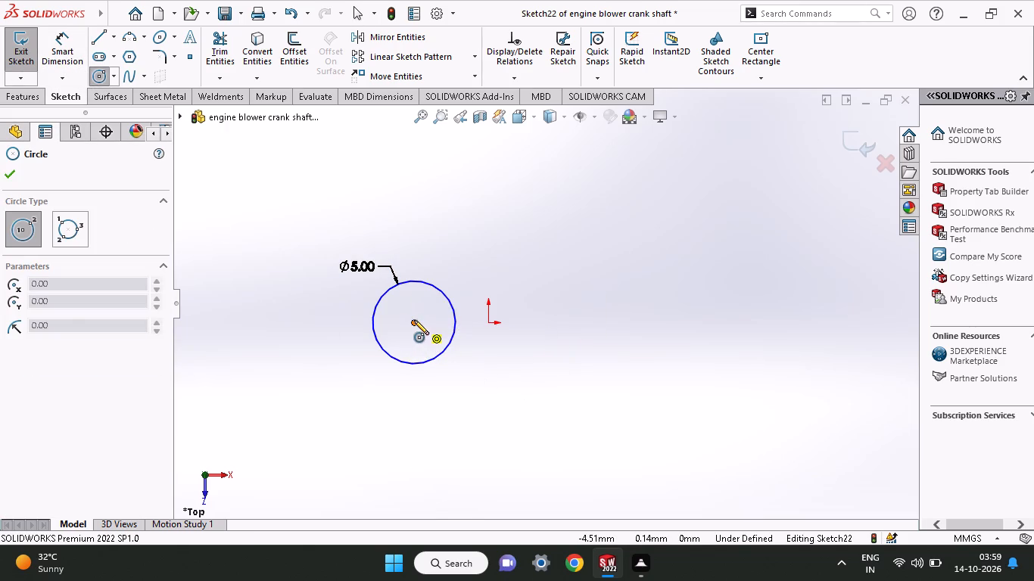
pyautogui.click(414, 320)
pyautogui.click(364, 329)
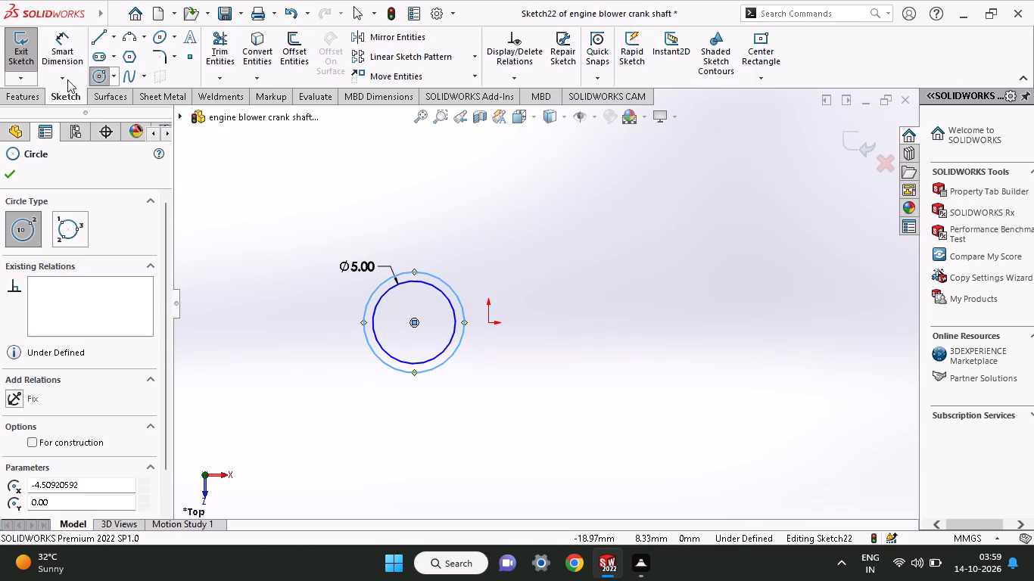
pyautogui.click(63, 64)
pyautogui.click(371, 356)
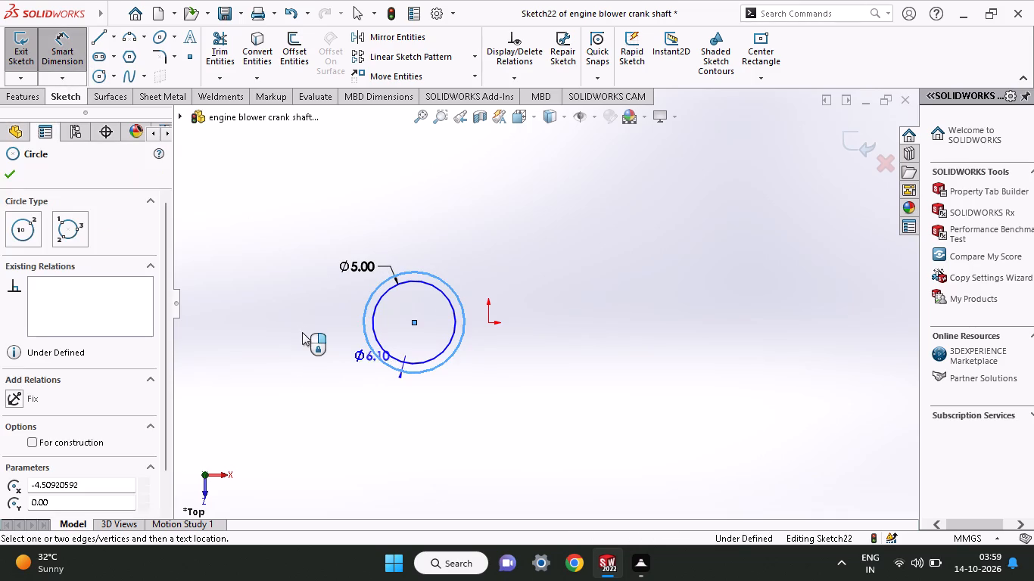
pyautogui.click(300, 331)
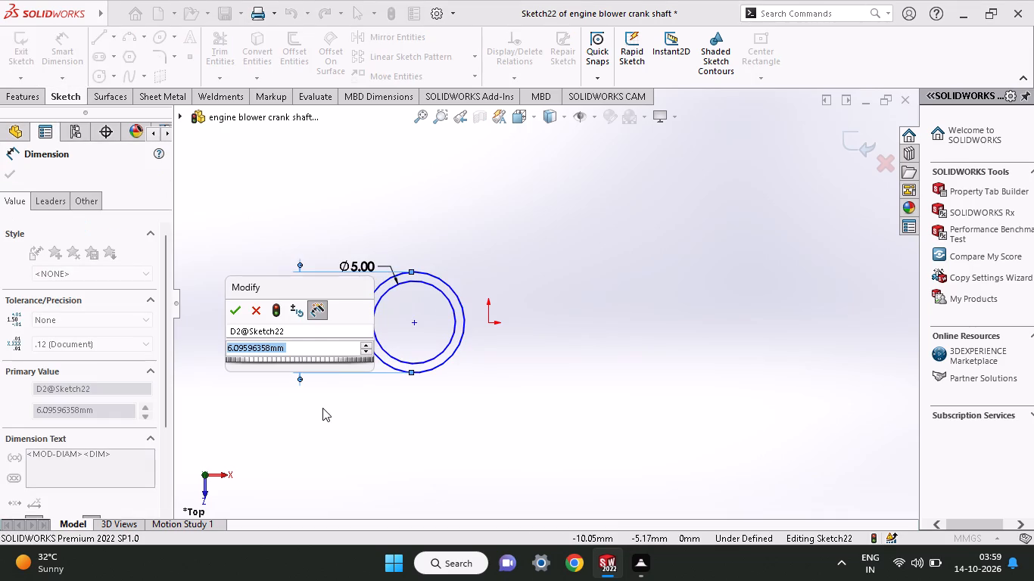
pyautogui.press('4')
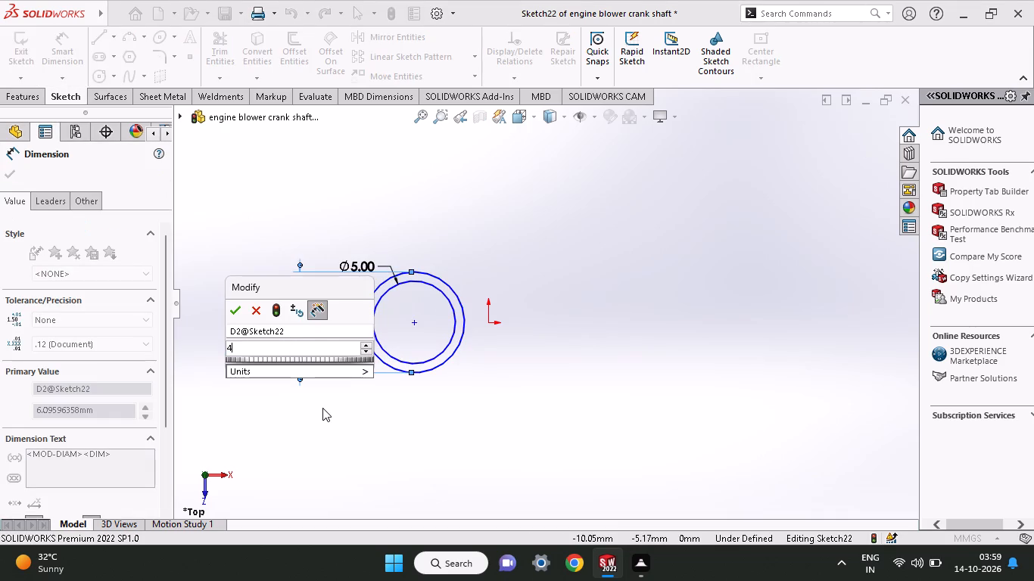
pyautogui.write('.25')
pyautogui.press('Return')
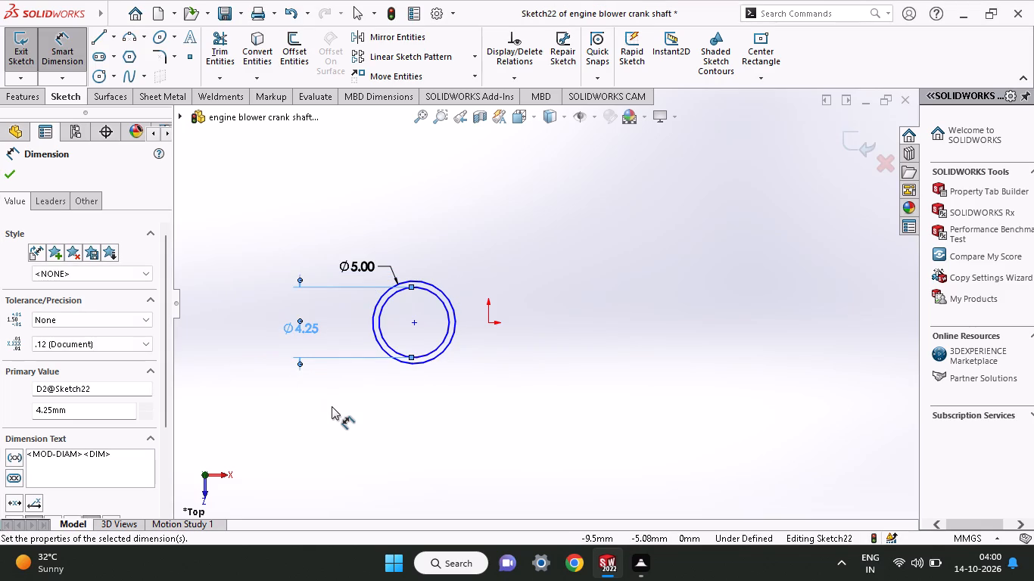
# Change the second circle's diameter to 4.25+4.25 mm and finish dimensioning.
pyautogui.doubleClick(313, 329)
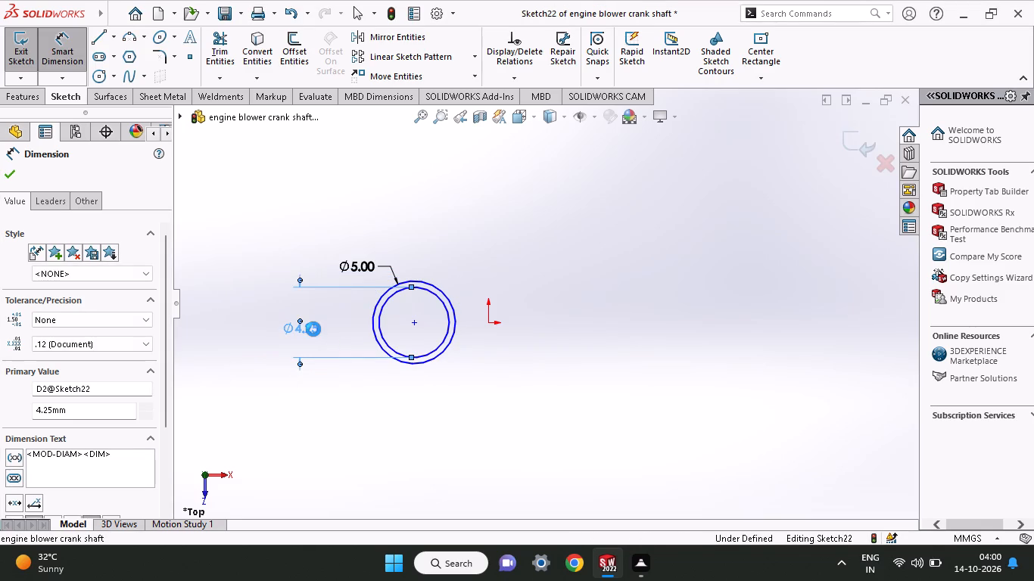
pyautogui.write('4.25')
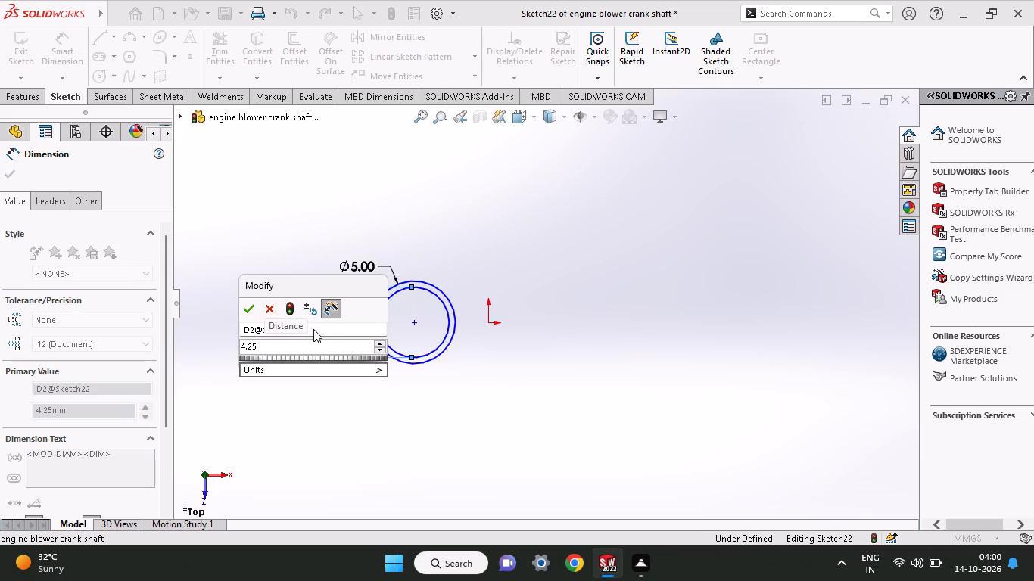
pyautogui.hotkey('shift', '+')
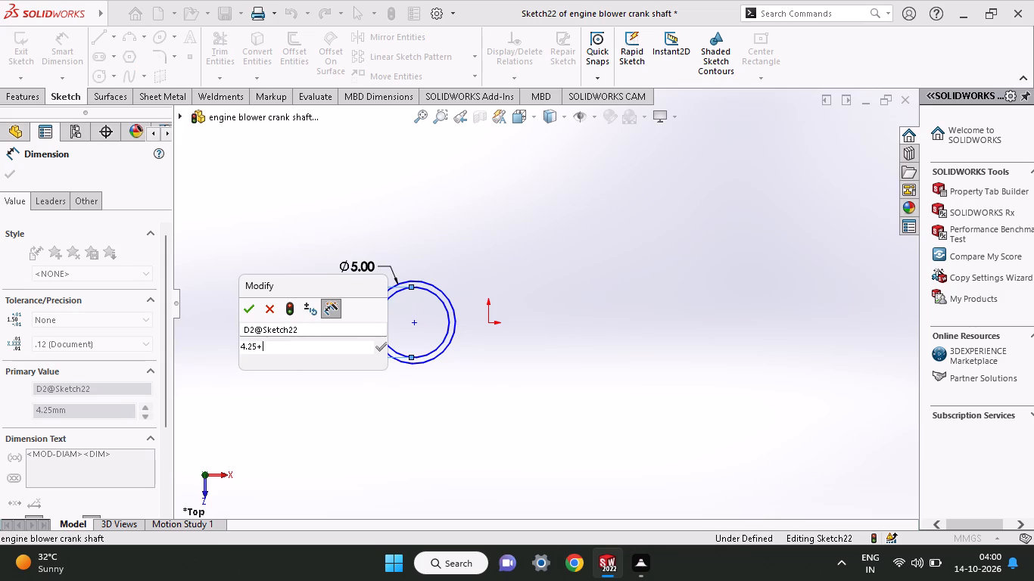
pyautogui.write('4.25')
pyautogui.press('Return')
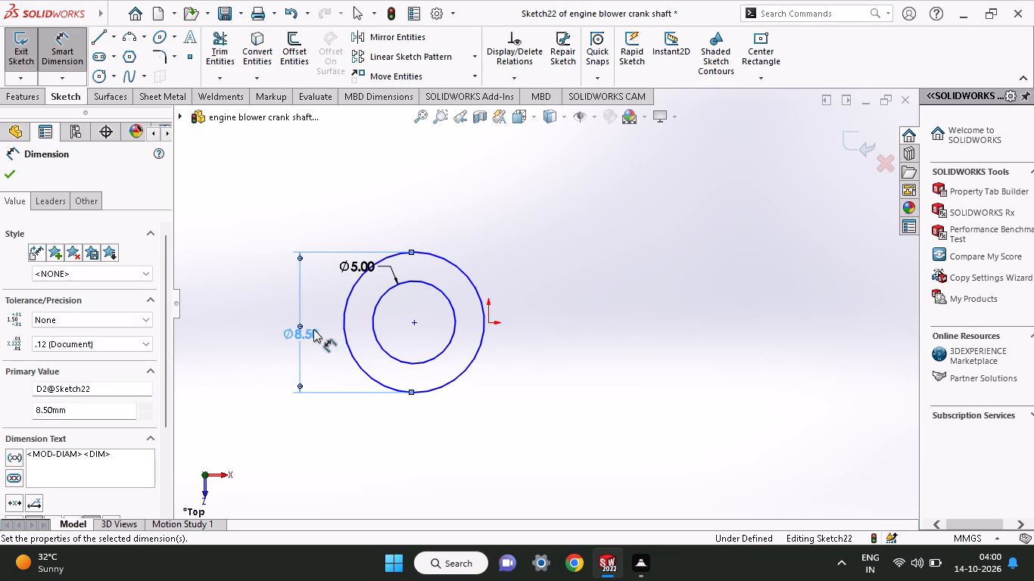
pyautogui.click(14, 177)
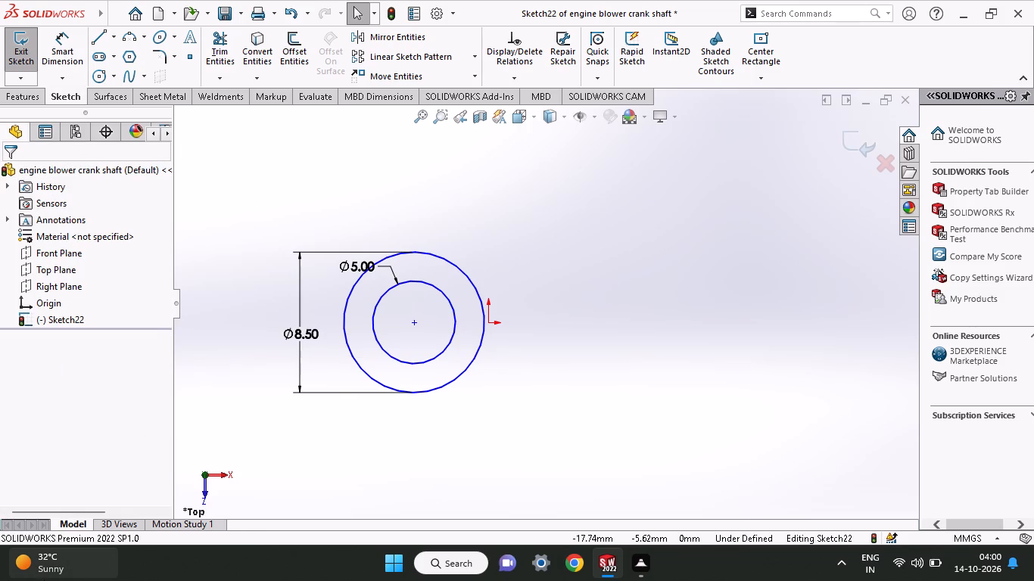
# Extrude the ring profile between the two concentric circles to a blind depth of 7 mm.
pyautogui.click(36, 96)
pyautogui.click(43, 62)
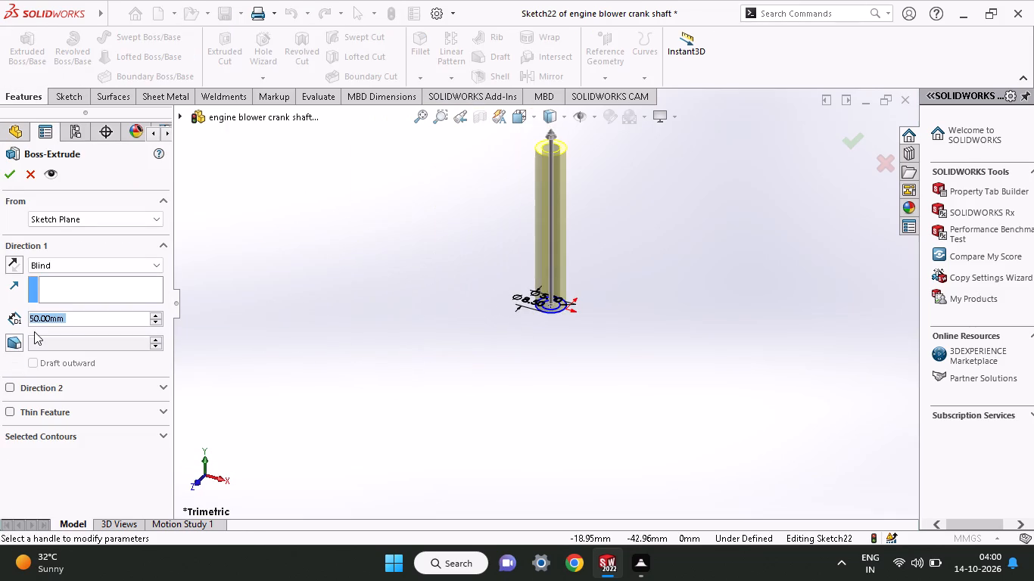
pyautogui.press('7')
pyautogui.press('Return')
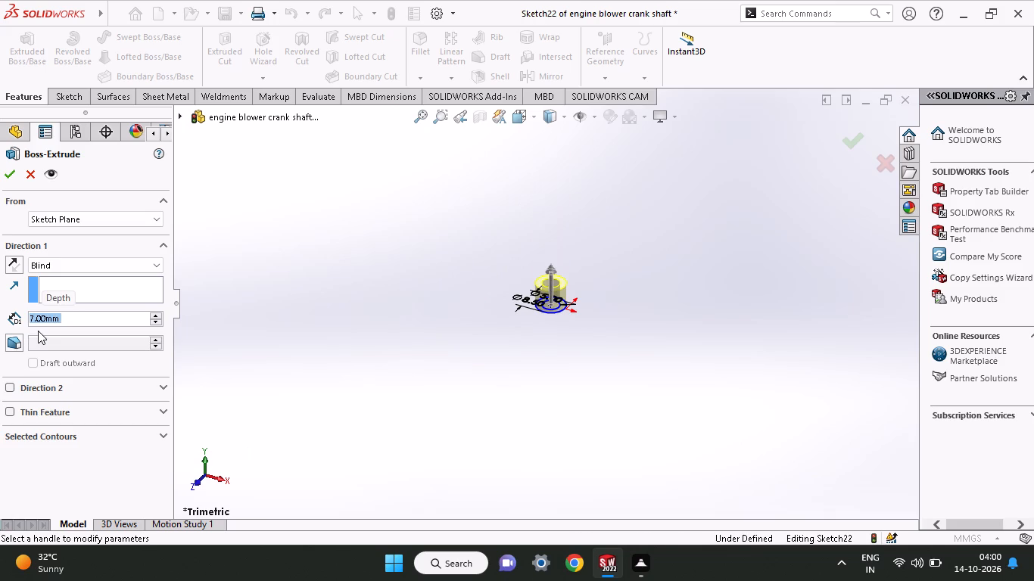
pyautogui.click(2, 172)
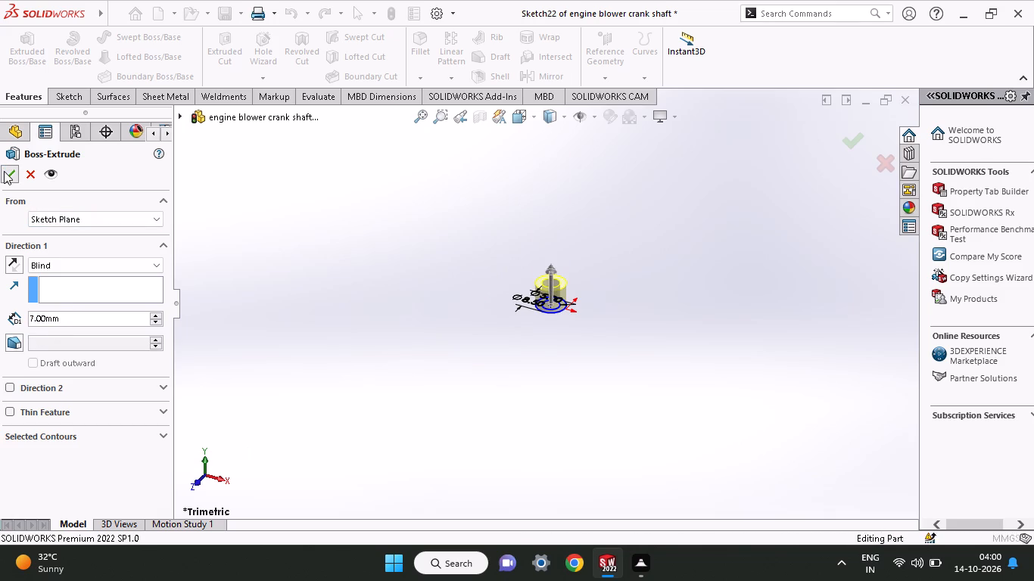
# Start a new sketch on the top annular face of the extruded tube.
pyautogui.moveTo(559, 231); pyautogui.dragTo(565, 271, button='middle')
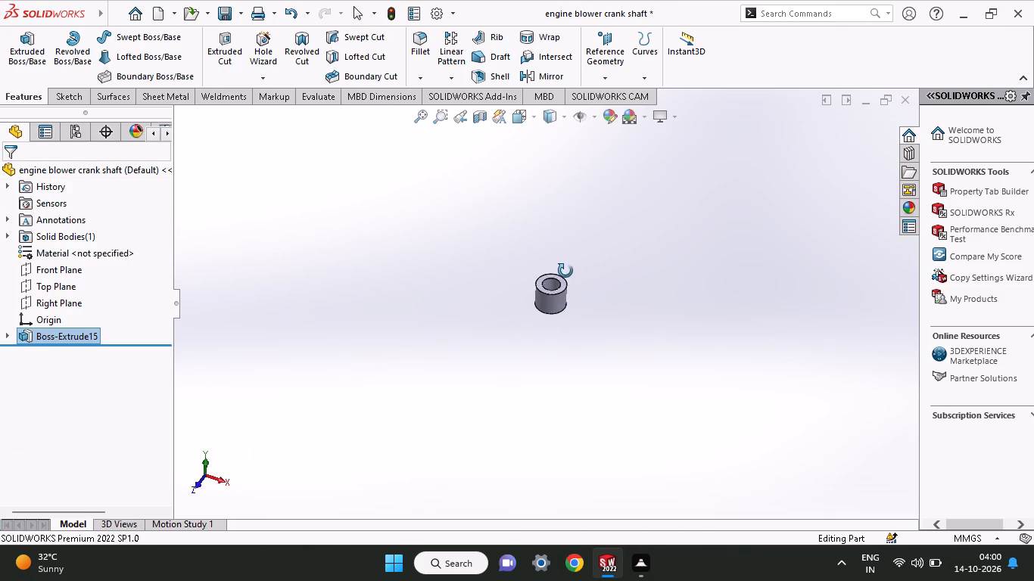
pyautogui.moveTo(565, 271); pyautogui.dragTo(546, 432, button='middle')
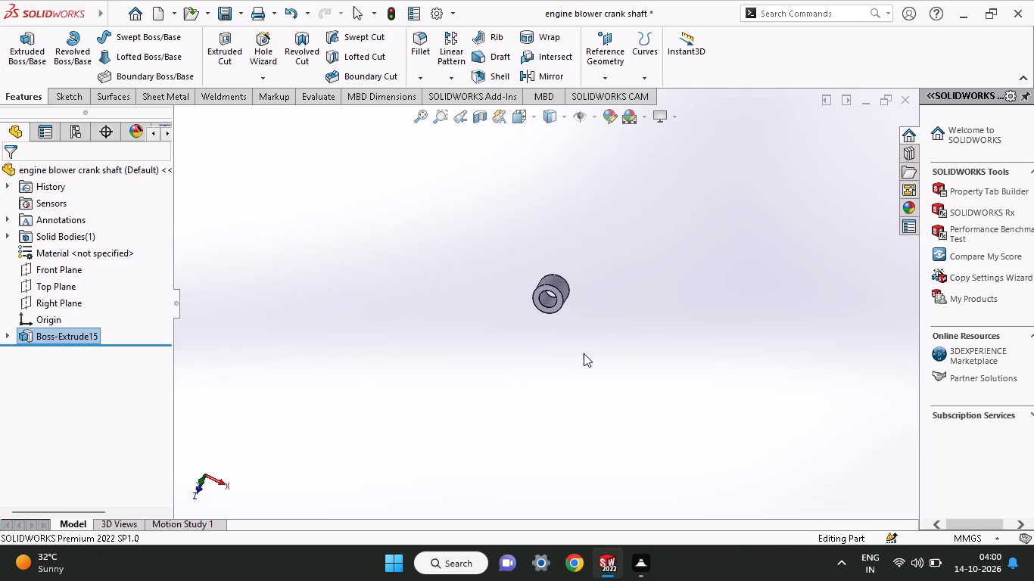
pyautogui.click(539, 306)
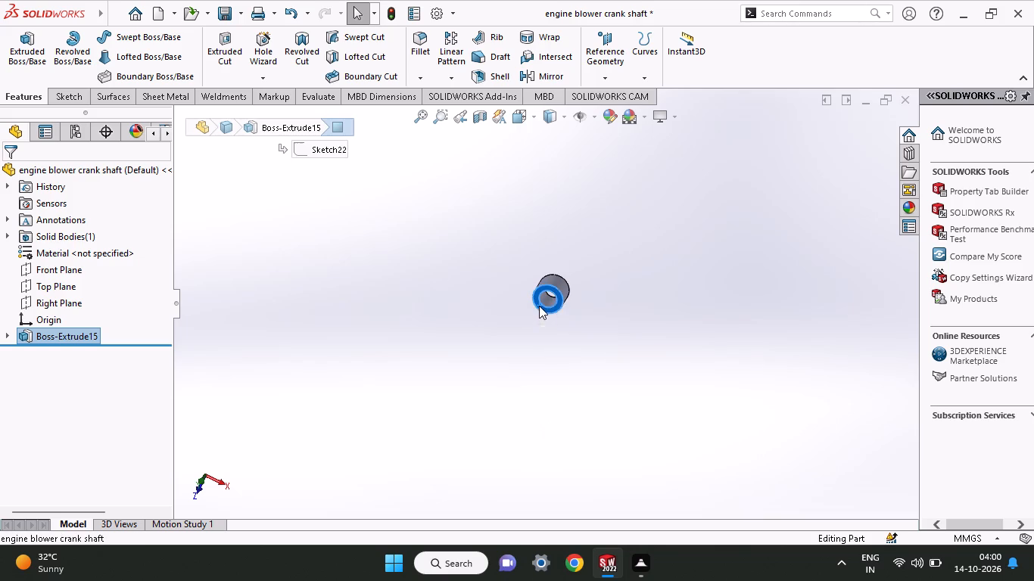
pyautogui.click(599, 260)
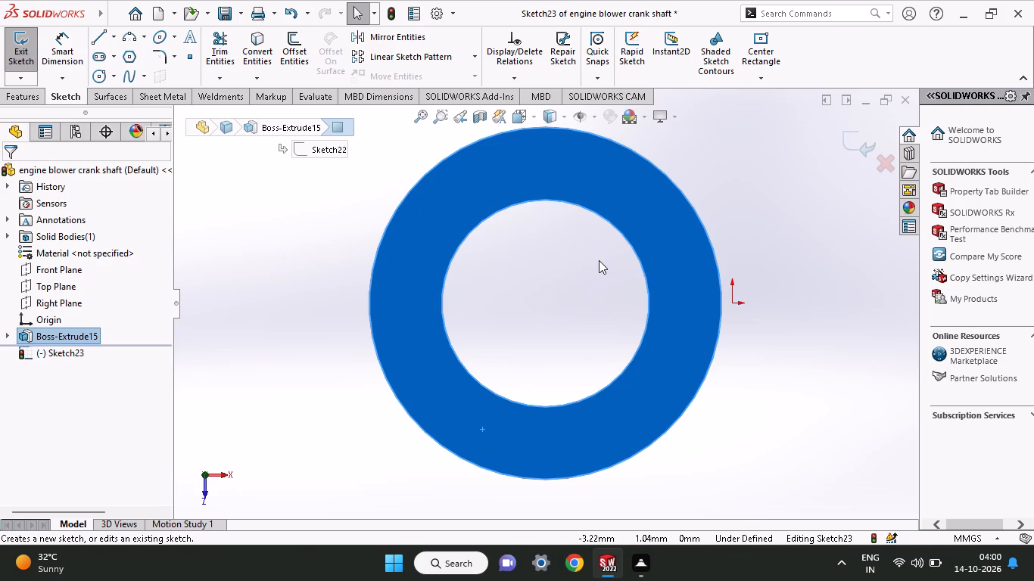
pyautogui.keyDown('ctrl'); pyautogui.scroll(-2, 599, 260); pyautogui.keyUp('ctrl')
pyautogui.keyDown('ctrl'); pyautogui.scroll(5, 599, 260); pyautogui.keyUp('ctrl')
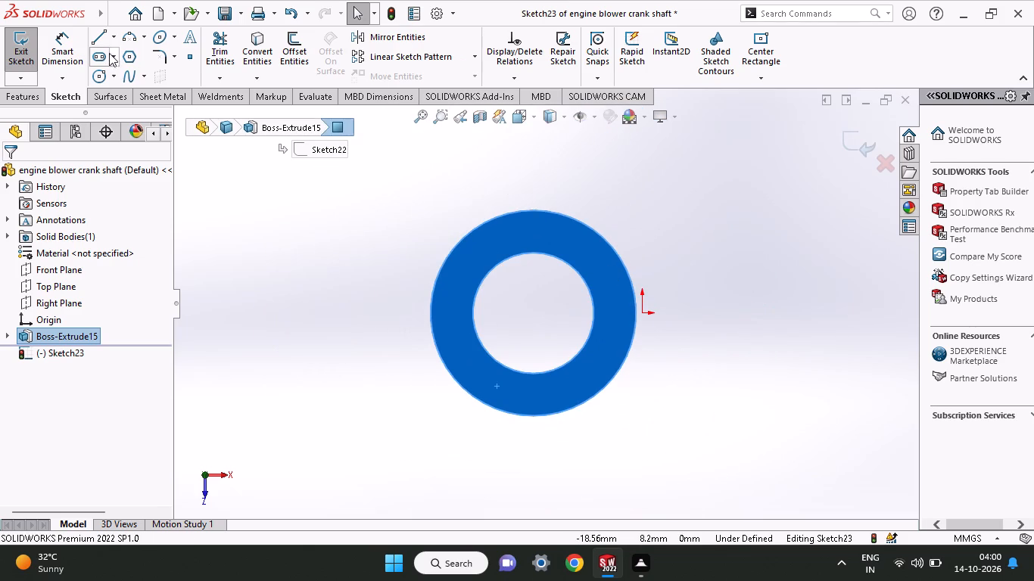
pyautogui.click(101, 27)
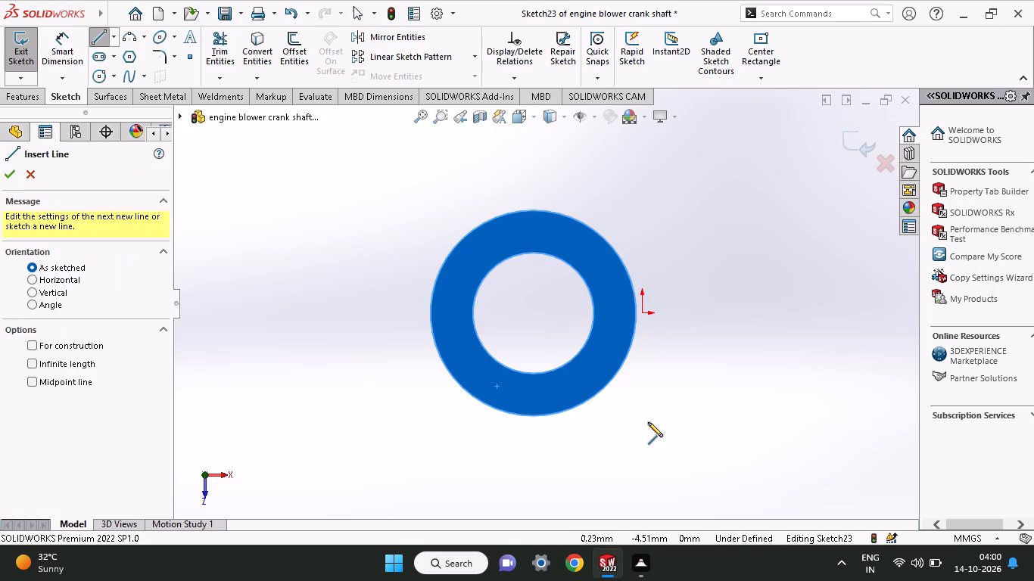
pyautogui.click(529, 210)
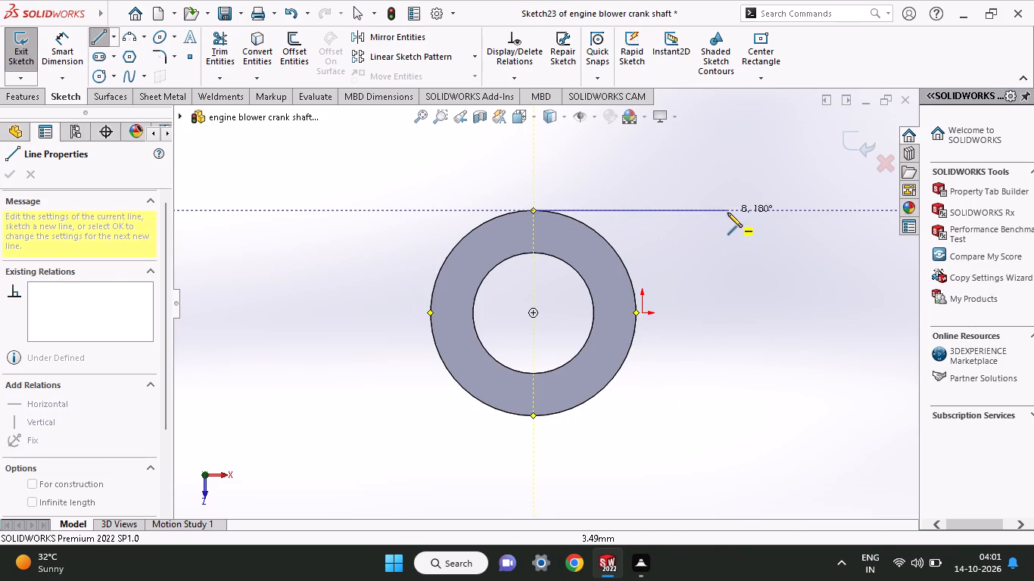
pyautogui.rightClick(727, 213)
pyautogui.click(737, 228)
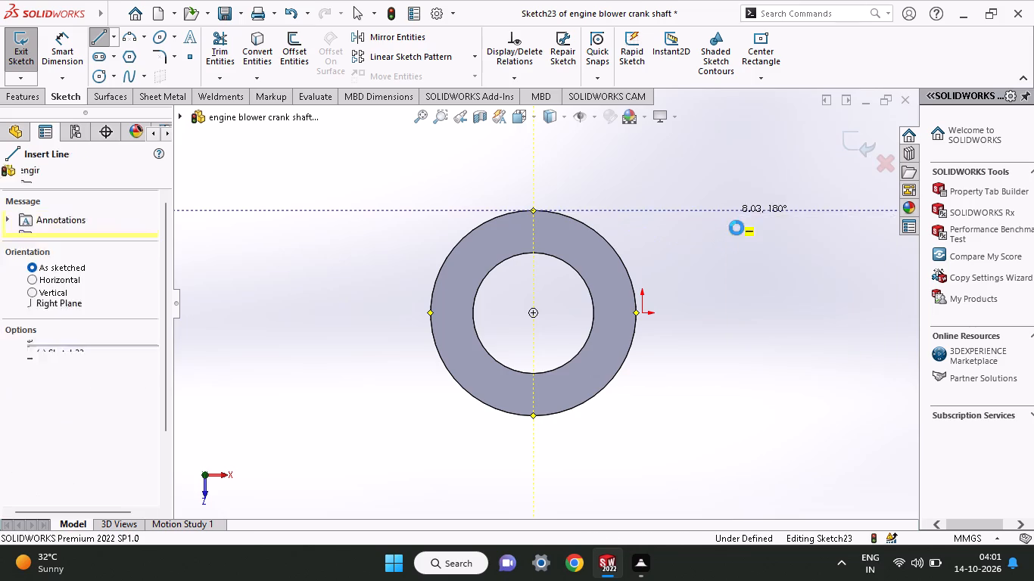
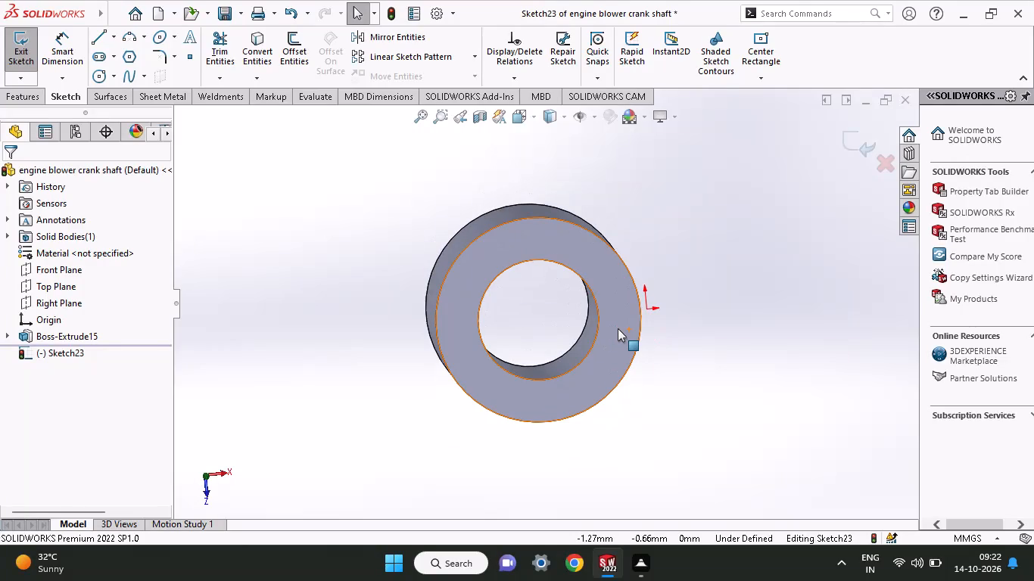
# Close the empty sketch and start a fresh one on the tube's top annular face.
pyautogui.click(618, 328)
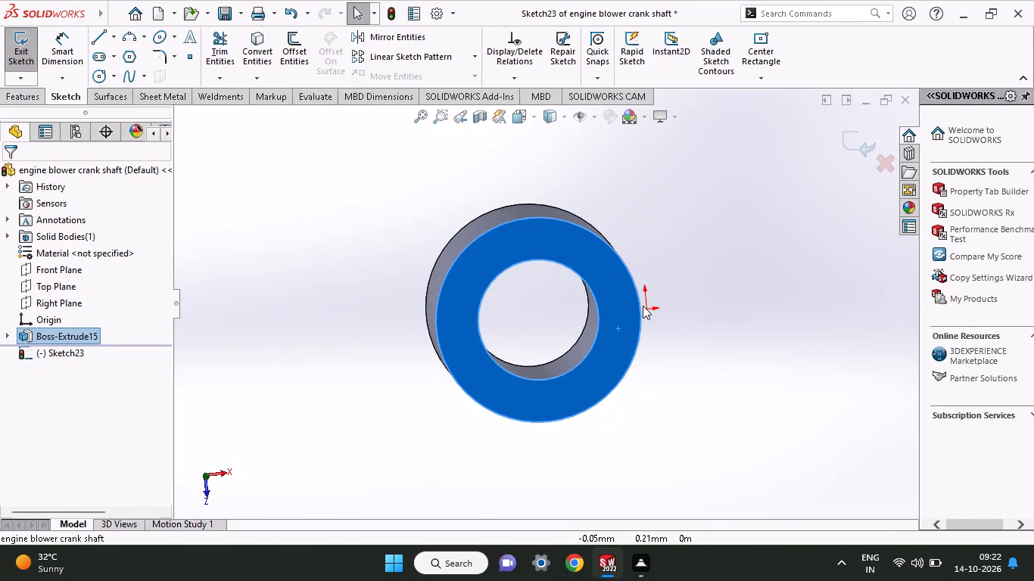
pyautogui.click(854, 144)
pyautogui.click(596, 344)
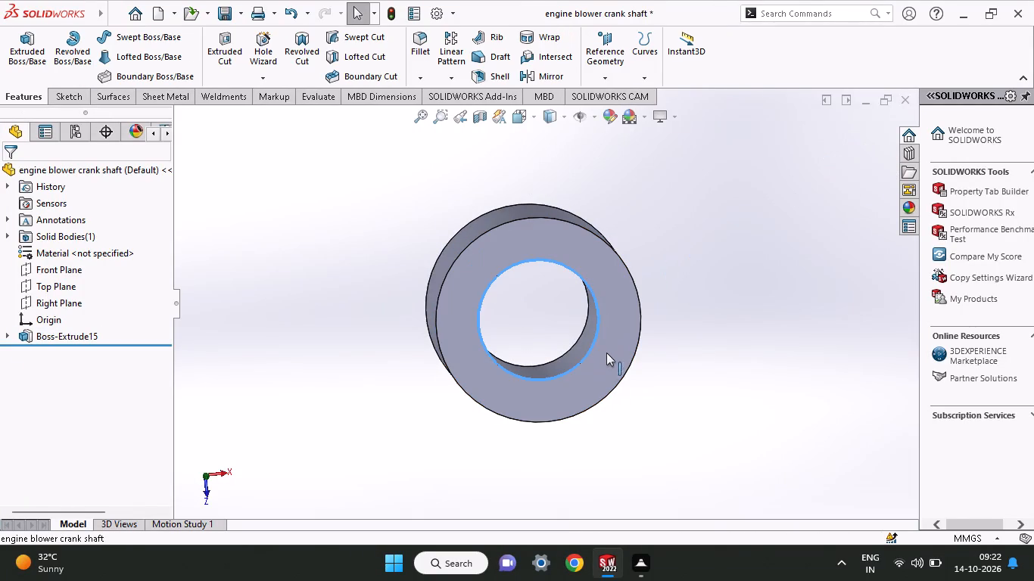
pyautogui.click(682, 390)
pyautogui.click(619, 350)
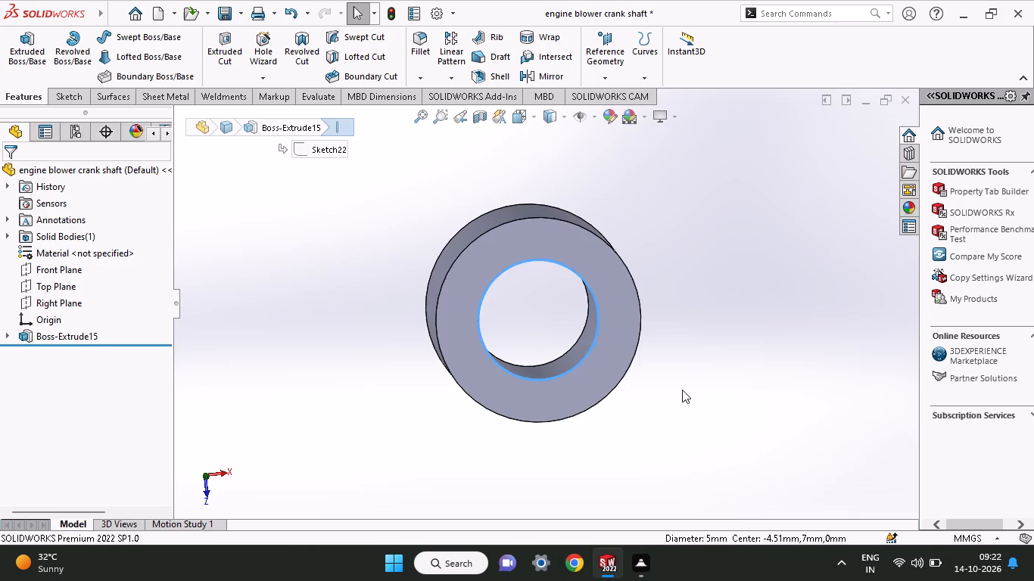
pyautogui.click(685, 314)
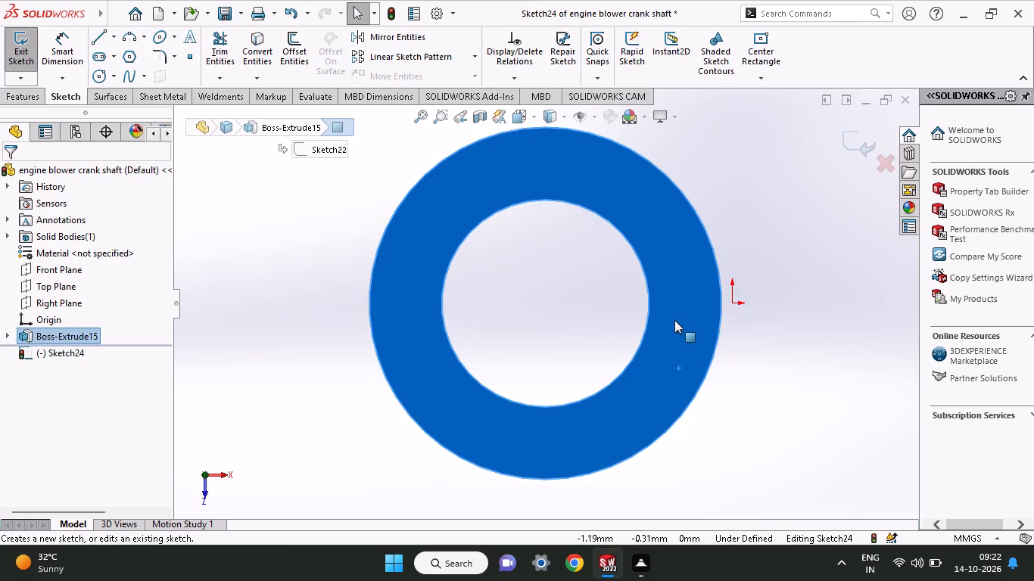
# Sketch a line about 11.5 mm long from the tube's centre outward along X and make it horizontal.
pyautogui.keyDown('ctrl'); pyautogui.scroll(4, 666, 323); pyautogui.keyUp('ctrl')
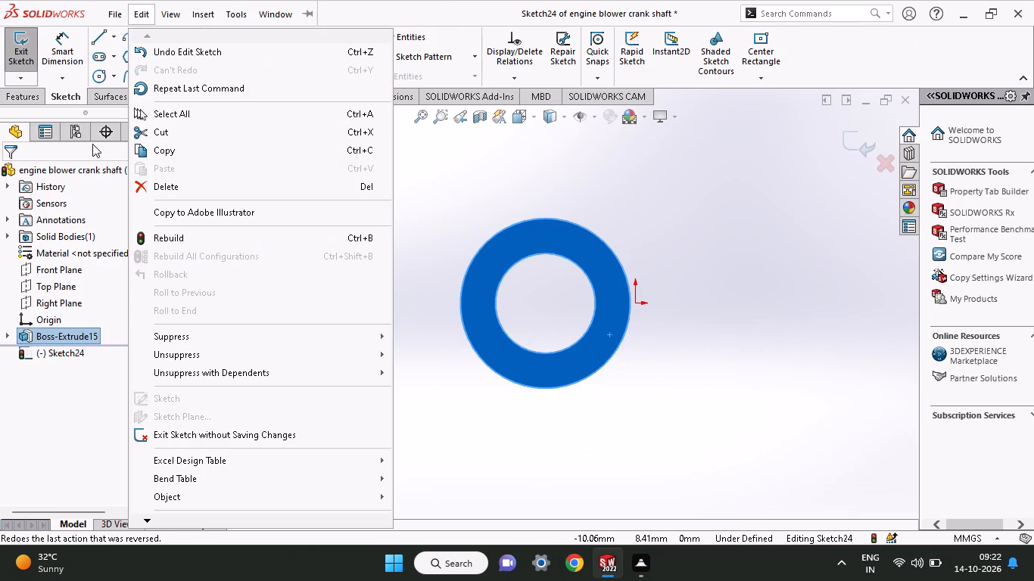
pyautogui.click(101, 39)
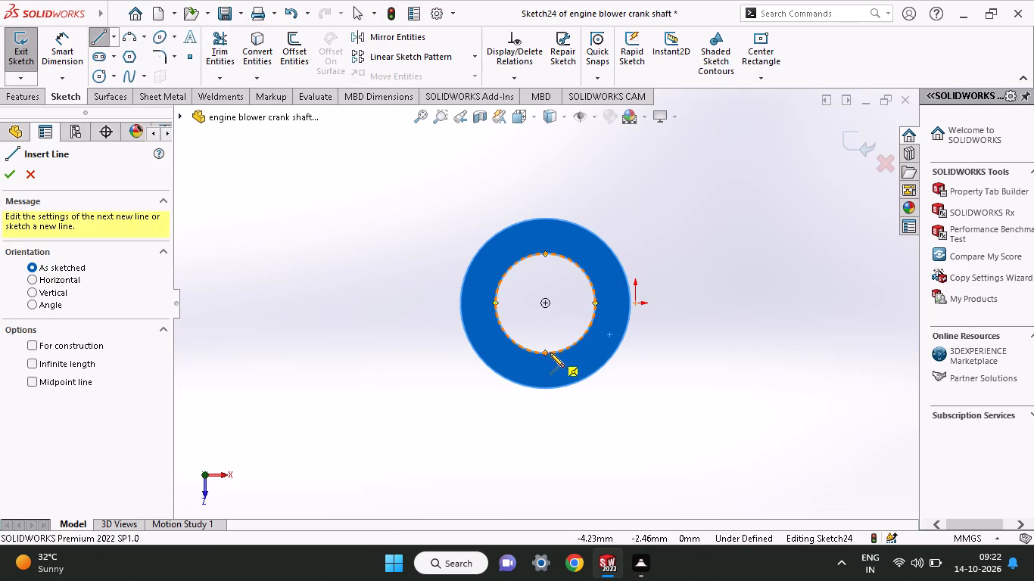
pyautogui.click(545, 303)
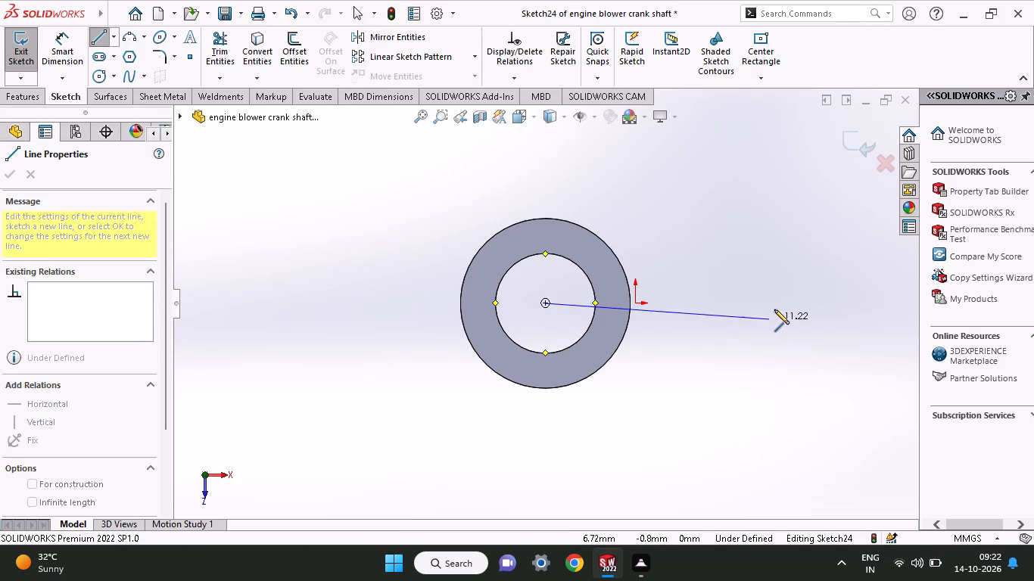
pyautogui.click(775, 309)
pyautogui.rightClick(744, 253)
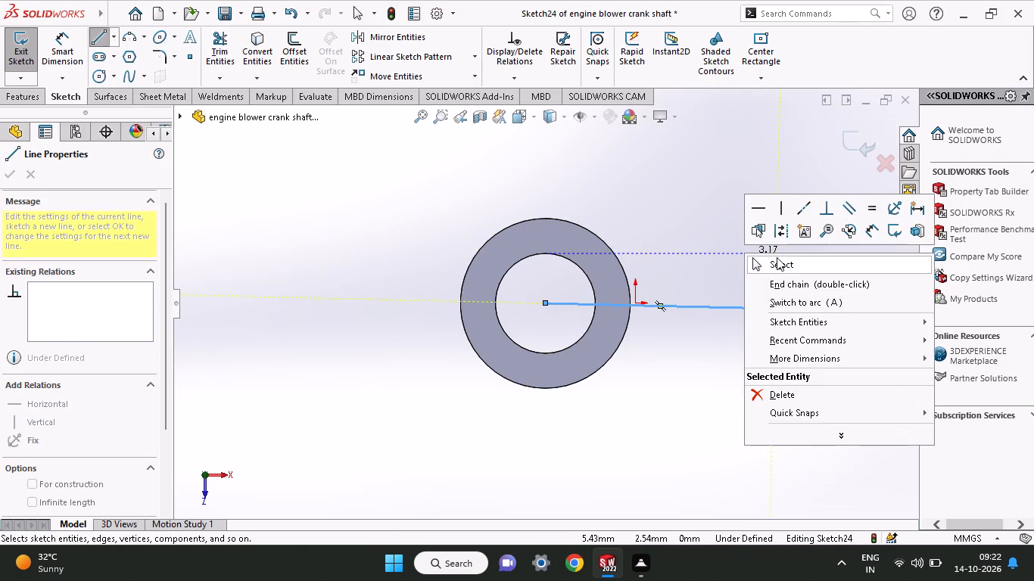
pyautogui.click(777, 257)
pyautogui.click(712, 306)
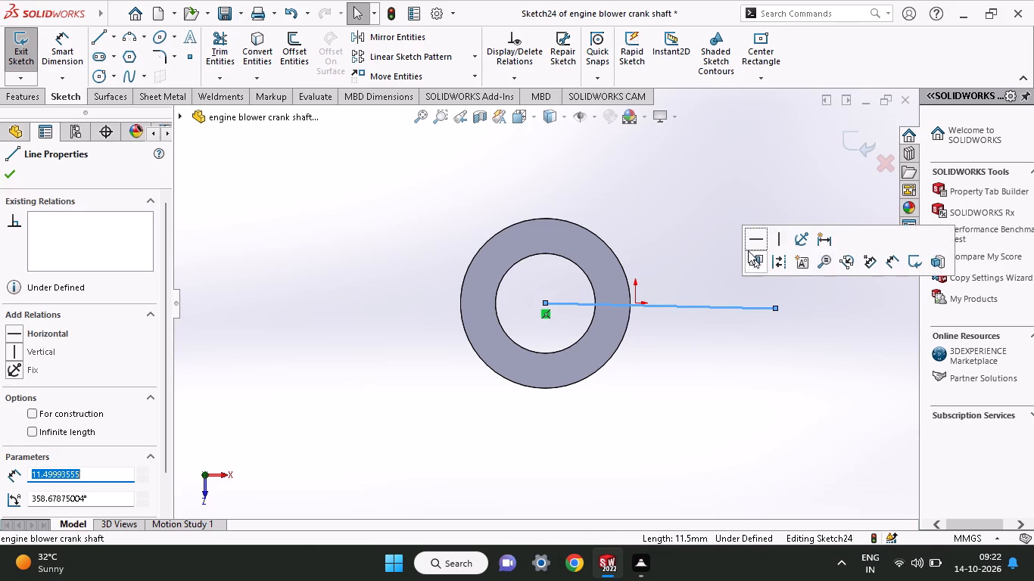
pyautogui.click(750, 244)
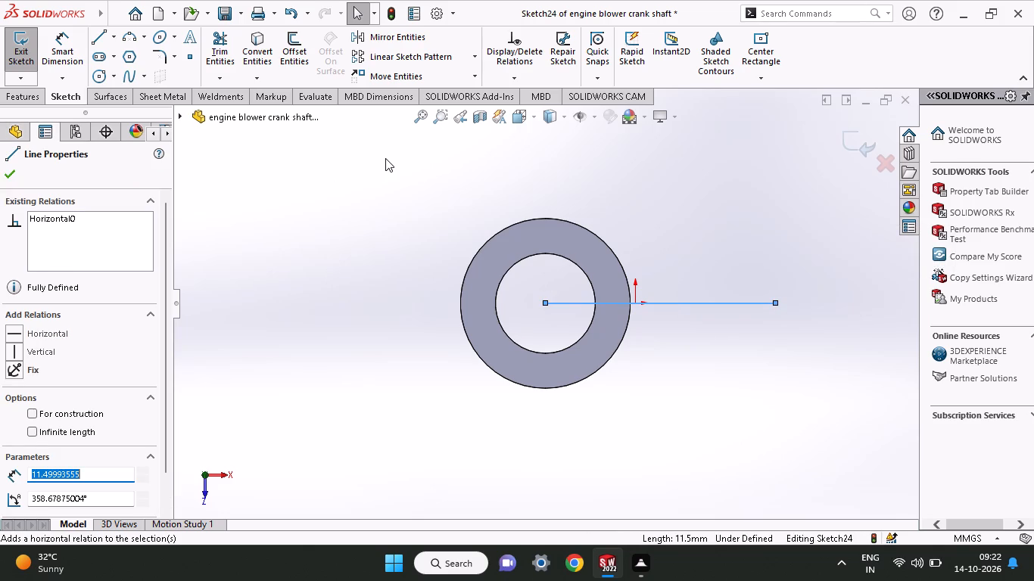
pyautogui.click(391, 188)
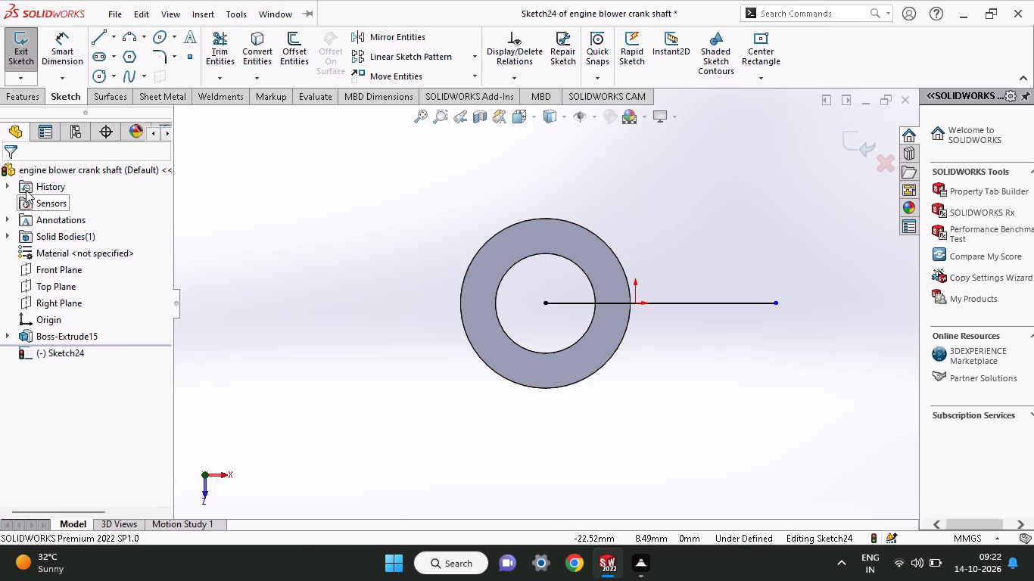
# Dimension the horizontal line's length as 33 mm.
pyautogui.click(65, 40)
pyautogui.click(678, 304)
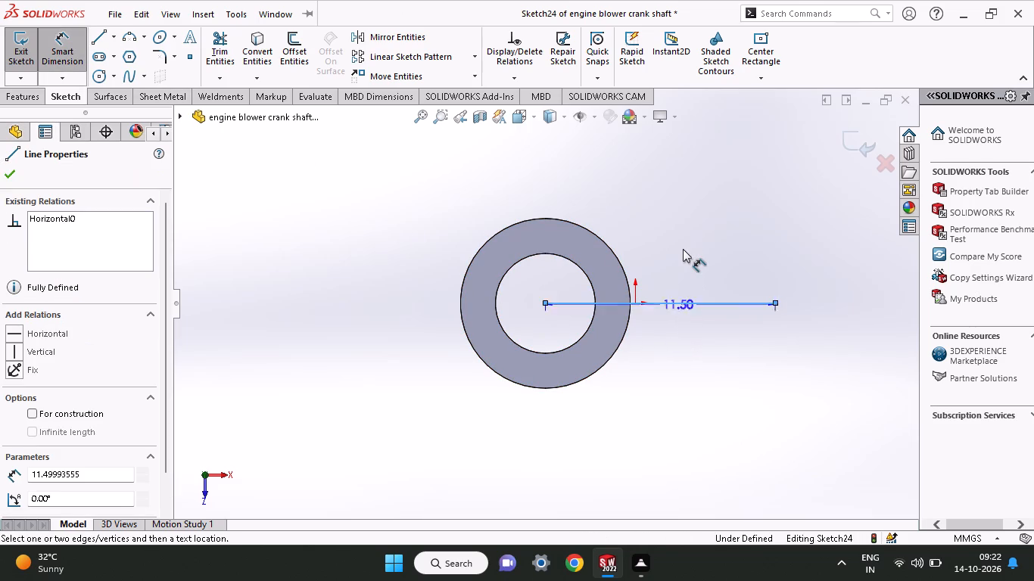
pyautogui.click(683, 249)
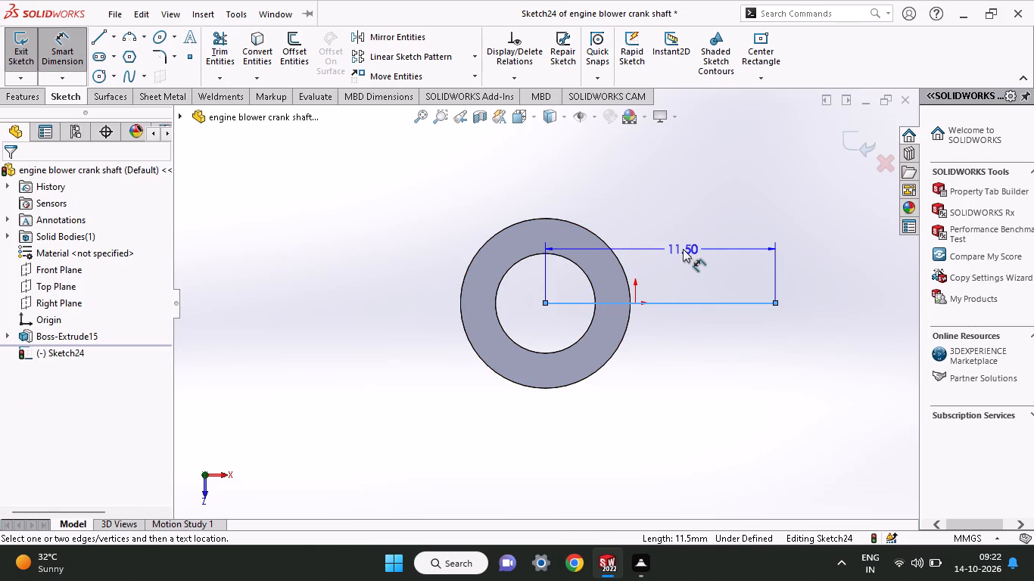
pyautogui.press('3')
pyautogui.press('3')
pyautogui.press('Return')
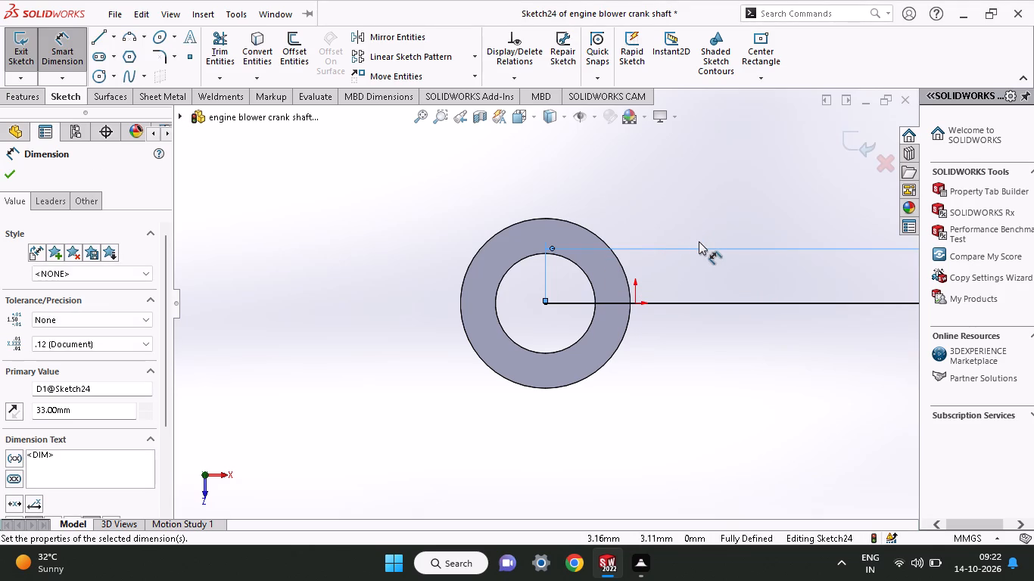
# Sketch a circle about 8.9 mm in diameter centred on the free end of the 33 mm line.
pyautogui.keyDown('ctrl'); pyautogui.scroll(8, 699, 241); pyautogui.keyUp('ctrl')
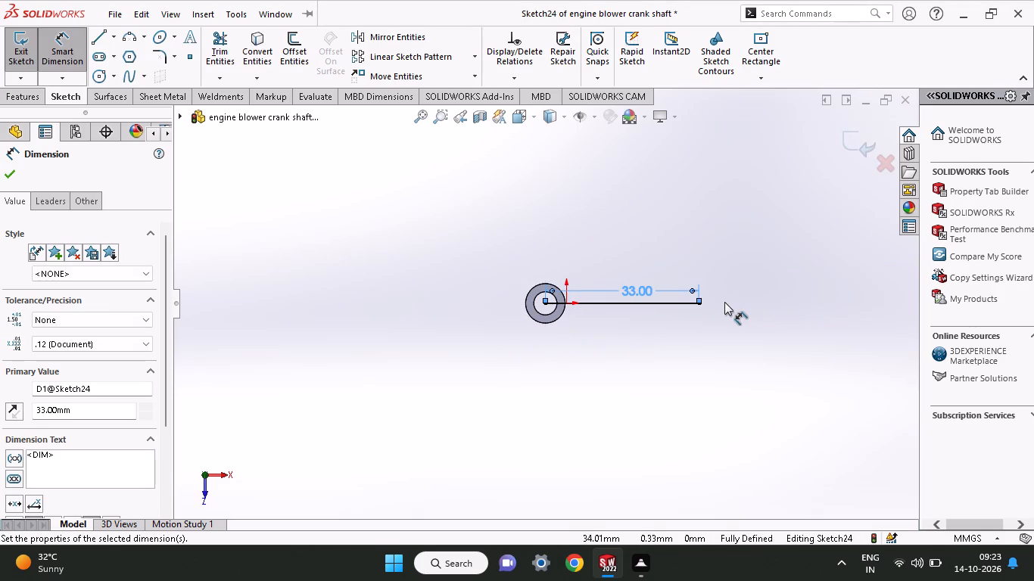
pyautogui.keyDown('ctrl'); pyautogui.scroll(-4, 724, 302); pyautogui.keyUp('ctrl')
pyautogui.keyDown('ctrl'); pyautogui.scroll(-1, 555, 278); pyautogui.keyUp('ctrl')
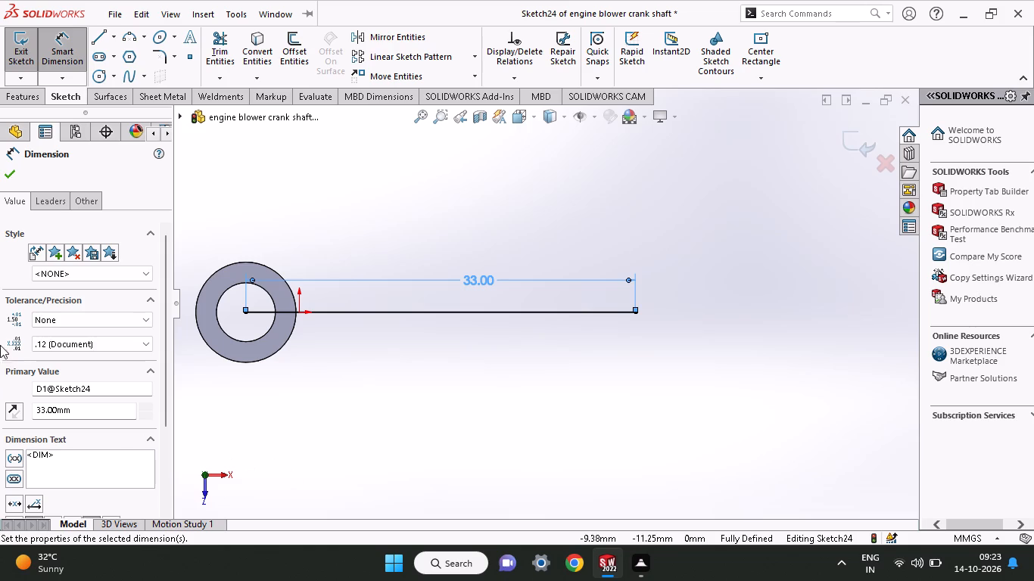
pyautogui.click(99, 76)
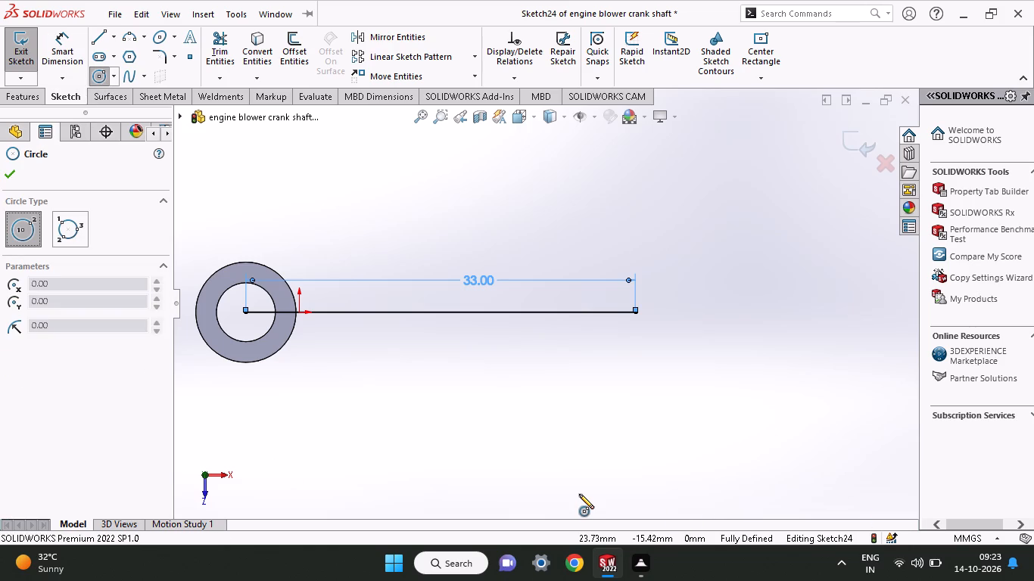
pyautogui.click(637, 314)
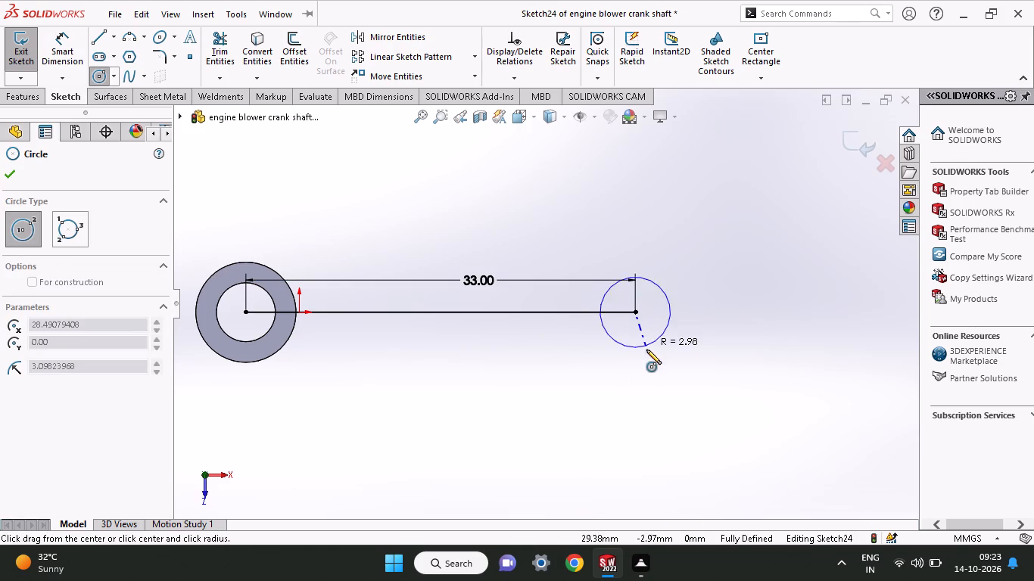
pyautogui.click(645, 364)
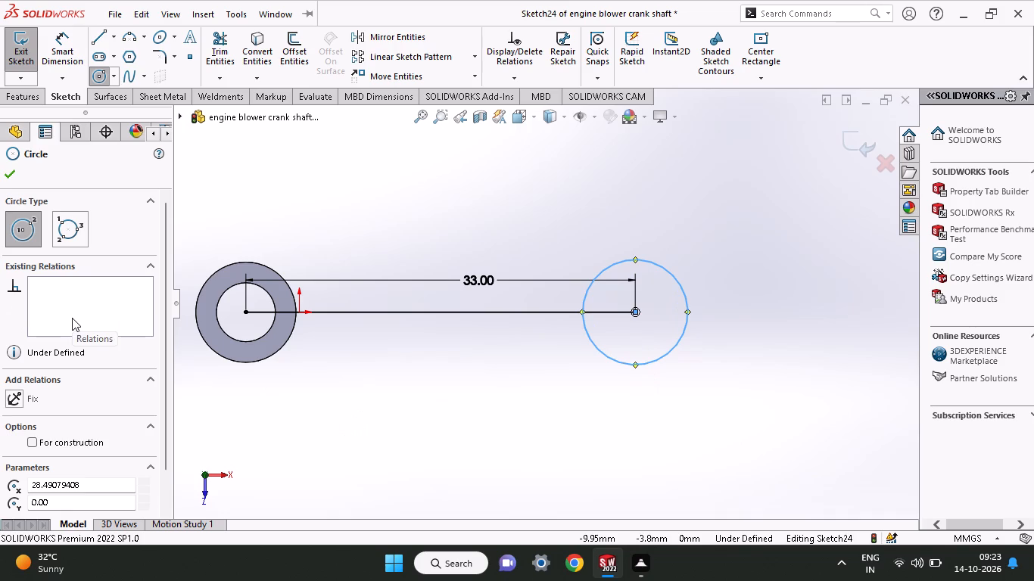
# Dimension the new circle's diameter as 4.25+4.25 mm.
pyautogui.click(63, 57)
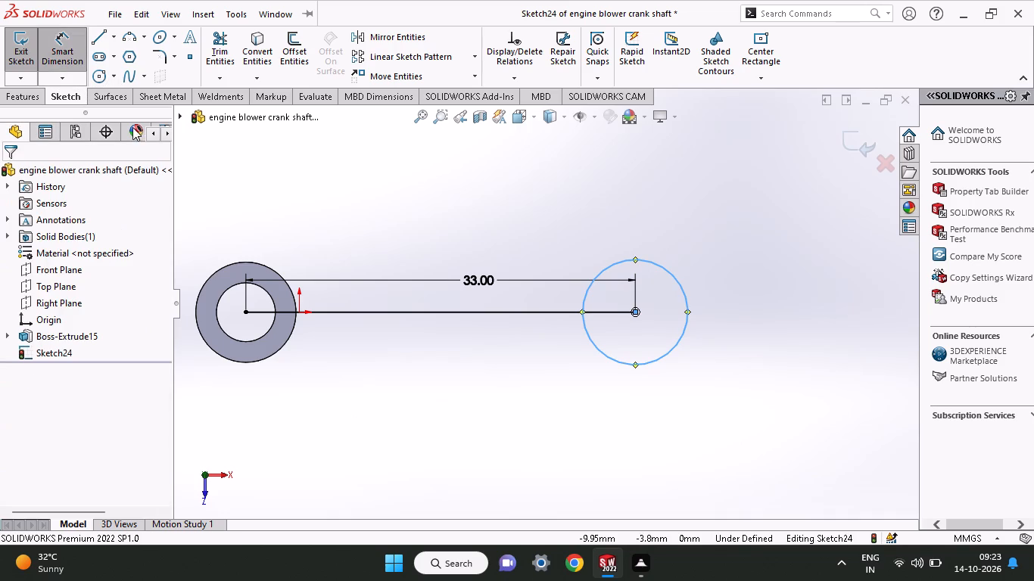
pyautogui.click(594, 336)
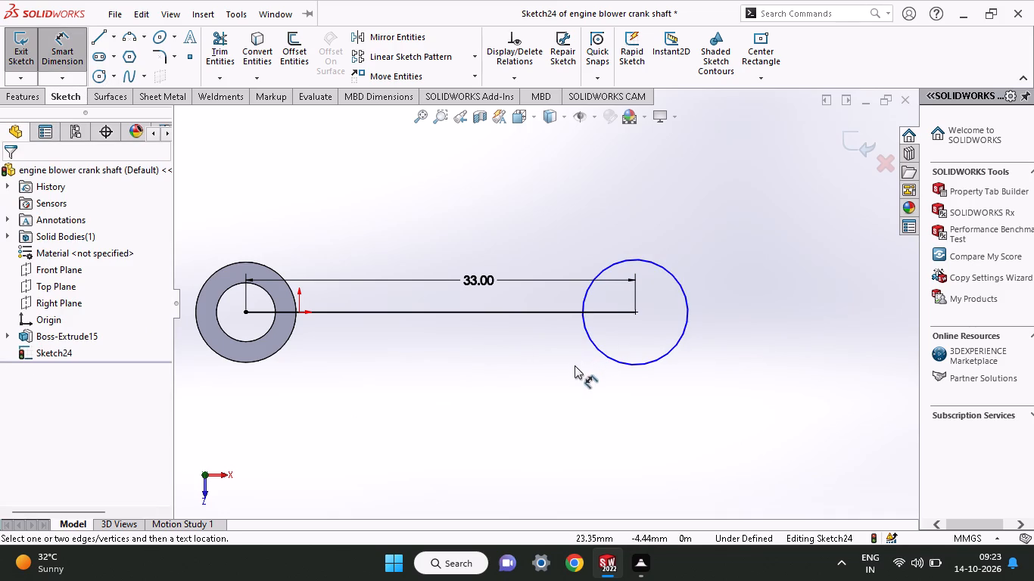
pyautogui.click(594, 352)
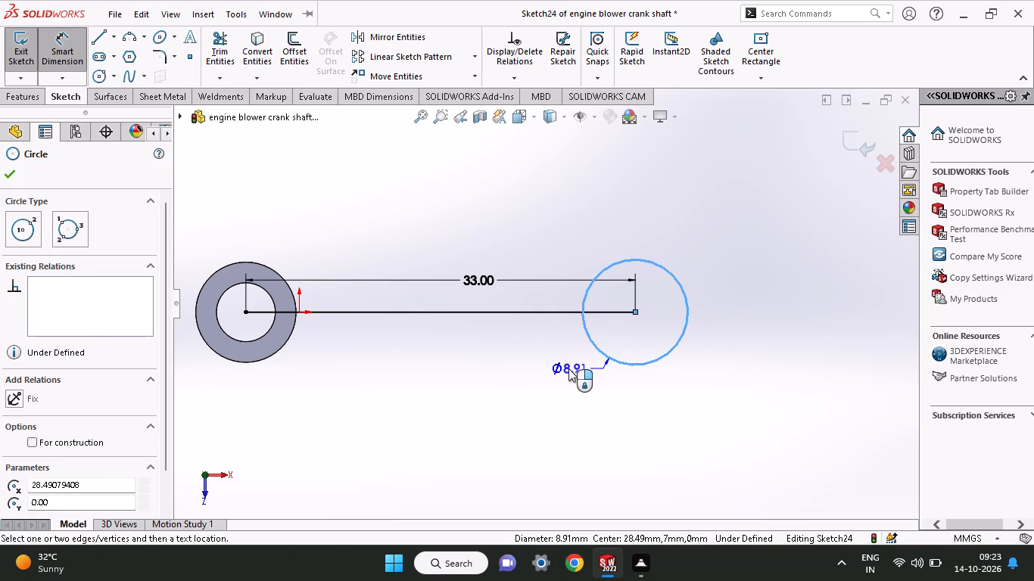
pyautogui.scroll(-1, 568, 368)
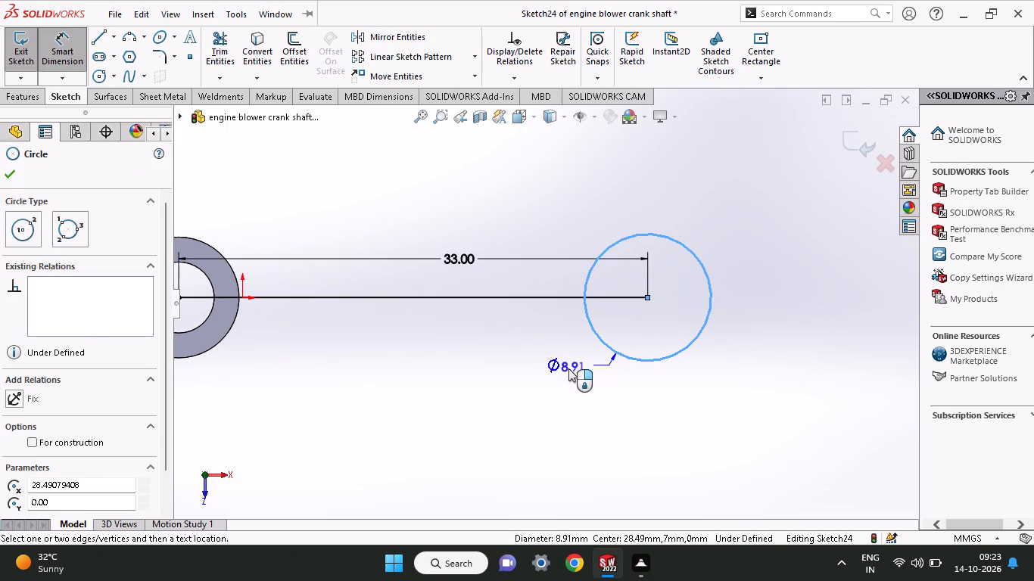
pyautogui.click(679, 416)
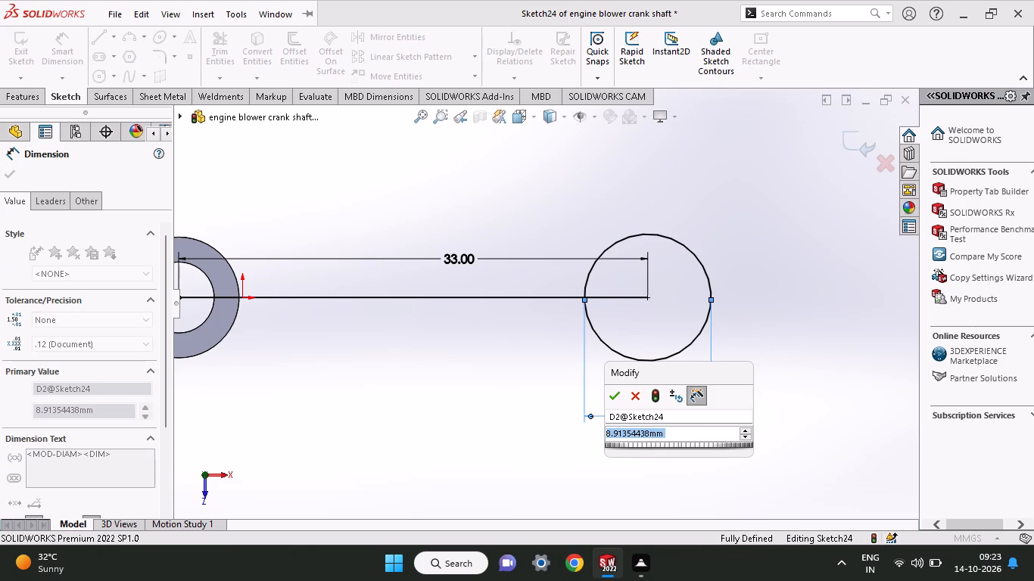
pyautogui.write('4.')
pyautogui.scroll(1, 679, 416)
pyautogui.write('25')
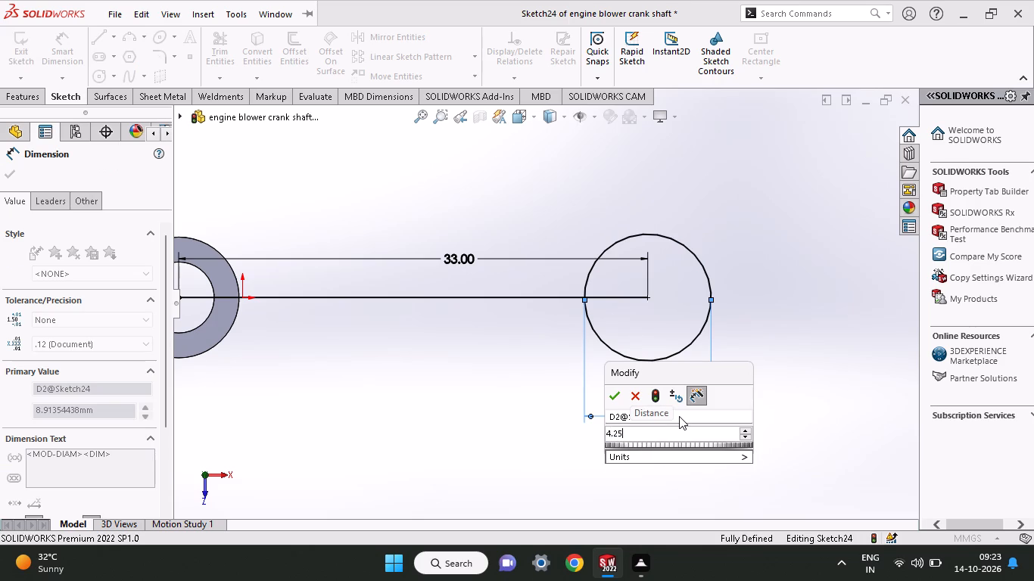
pyautogui.hotkey('shift', '+')
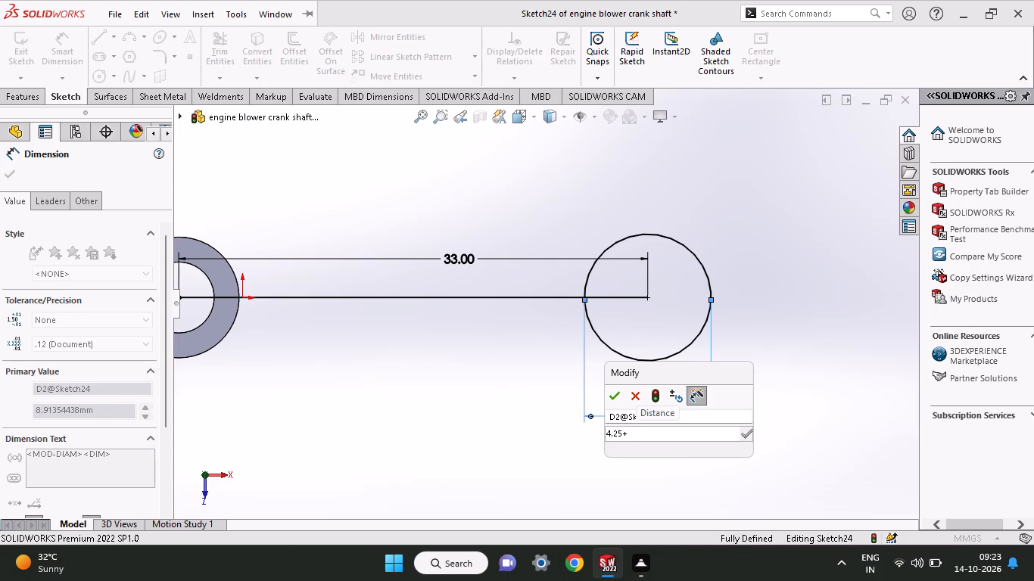
pyautogui.press('4')
pyautogui.write('.25')
pyautogui.press('Return')
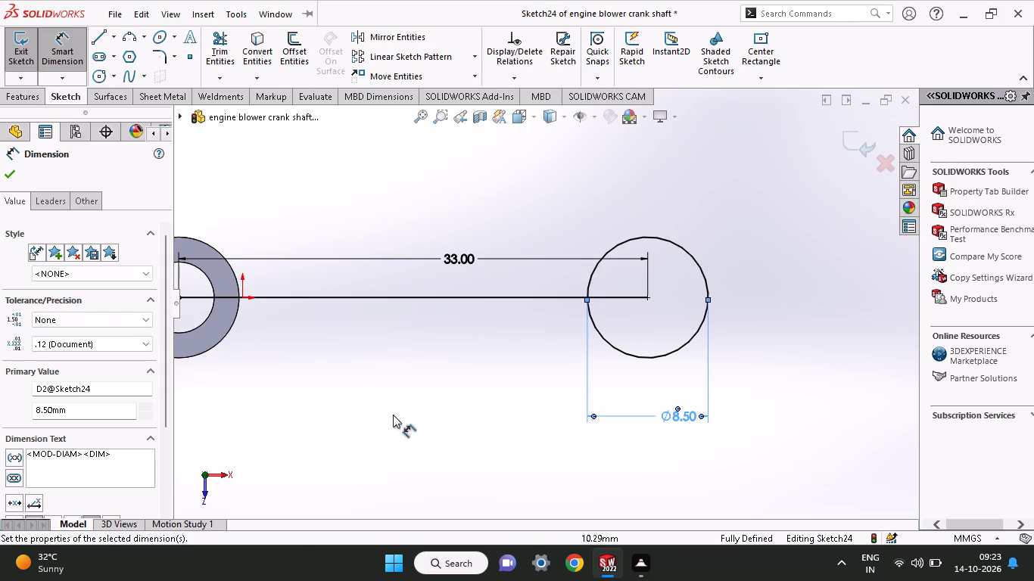
# Extrude the circle at the line's far end to a blind depth of 7 mm in the reversed direction, alongside the tube.
pyautogui.keyDown('ctrl'); pyautogui.scroll(3, 417, 399); pyautogui.keyUp('ctrl')
pyautogui.keyDown('ctrl'); pyautogui.scroll(-1, 417, 399); pyautogui.keyUp('ctrl')
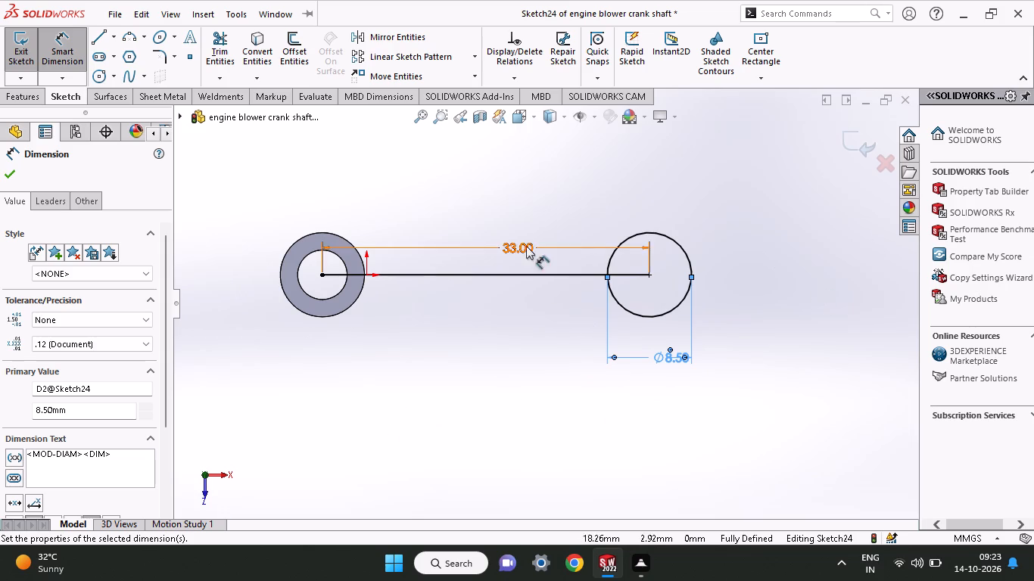
pyautogui.click(14, 95)
pyautogui.click(26, 67)
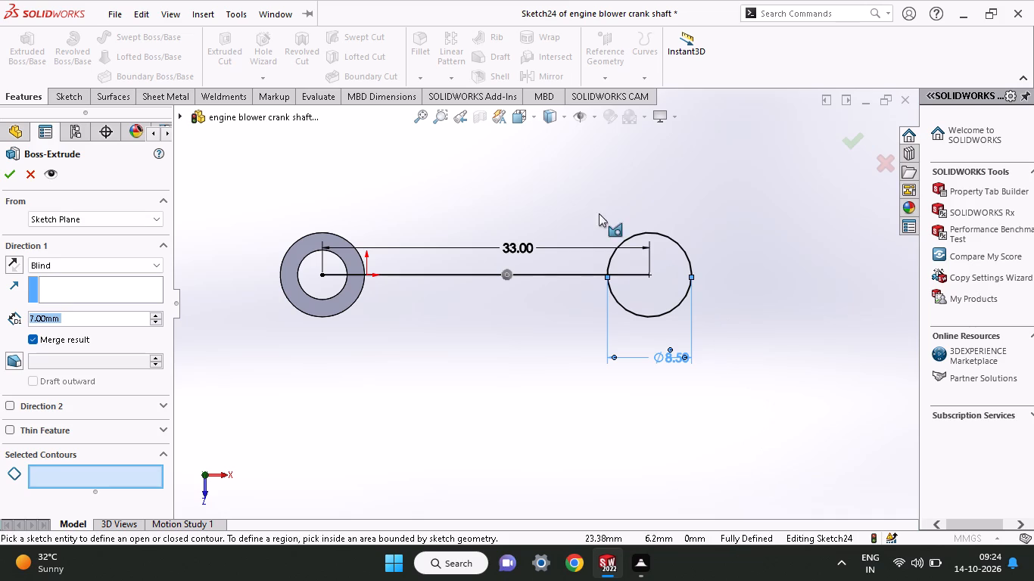
pyautogui.click(640, 283)
pyautogui.moveTo(687, 405); pyautogui.dragTo(596, 473, button='middle')
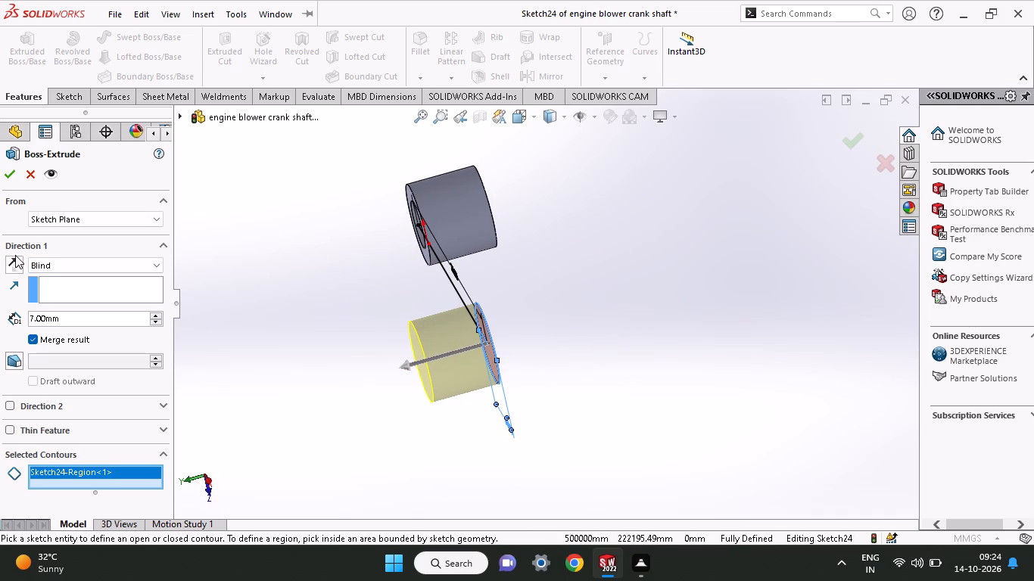
pyautogui.click(11, 266)
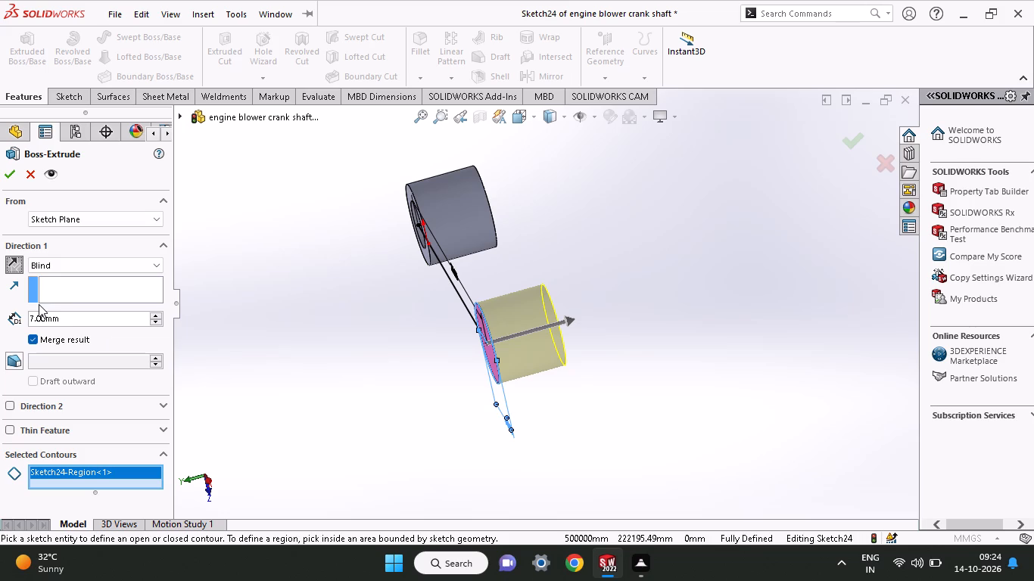
pyautogui.click(6, 171)
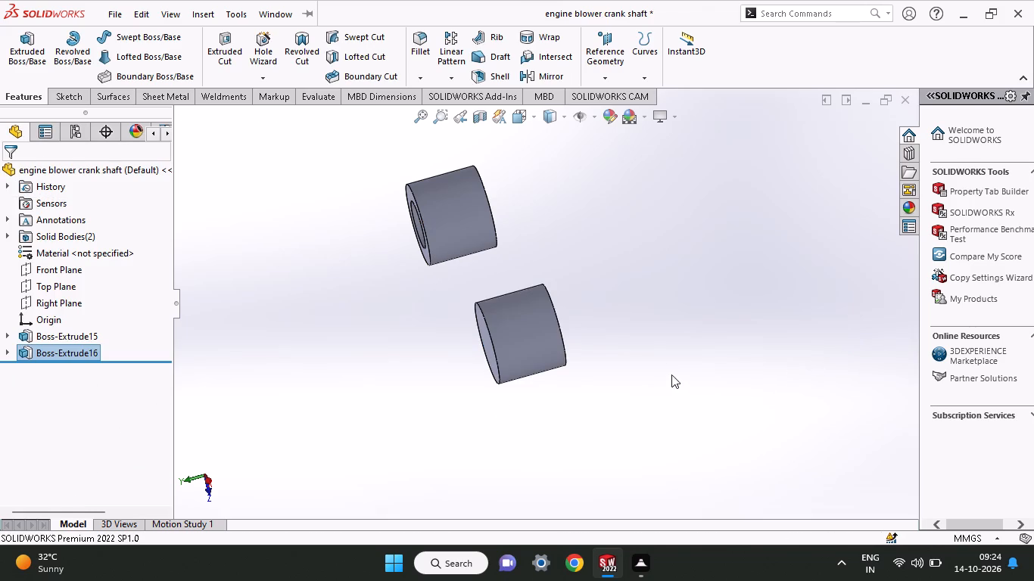
# Sketch a circle about 3 mm in diameter at the centre of the solid cylinder's round end face.
pyautogui.moveTo(666, 353); pyautogui.dragTo(718, 282, button='middle')
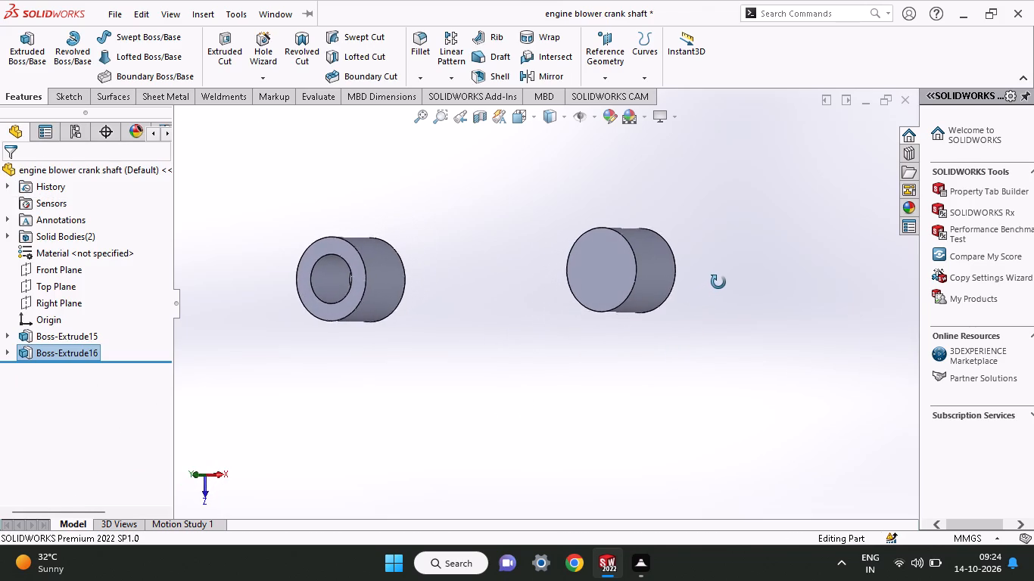
pyautogui.moveTo(718, 282); pyautogui.dragTo(763, 288, button='middle')
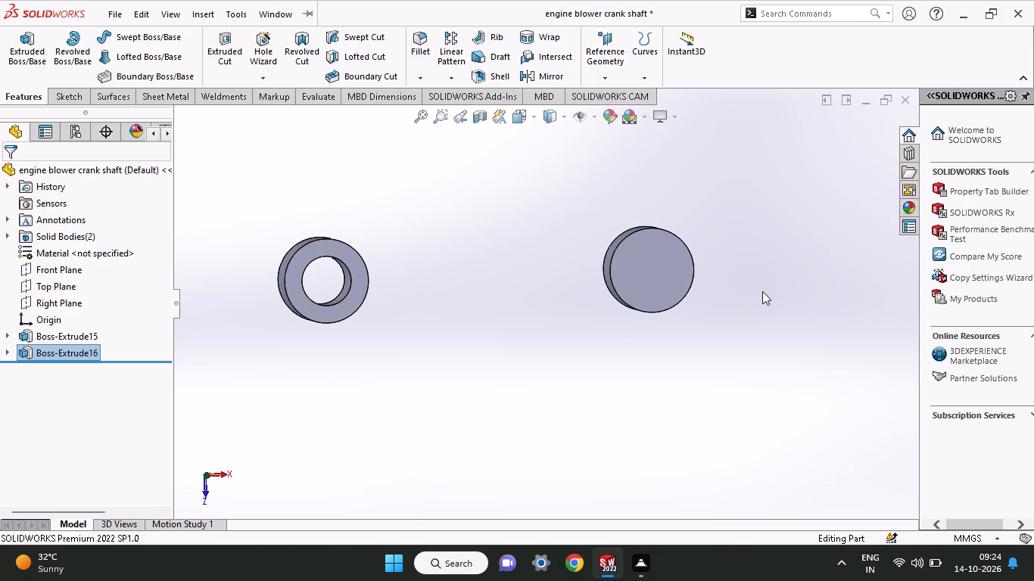
pyautogui.click(653, 270)
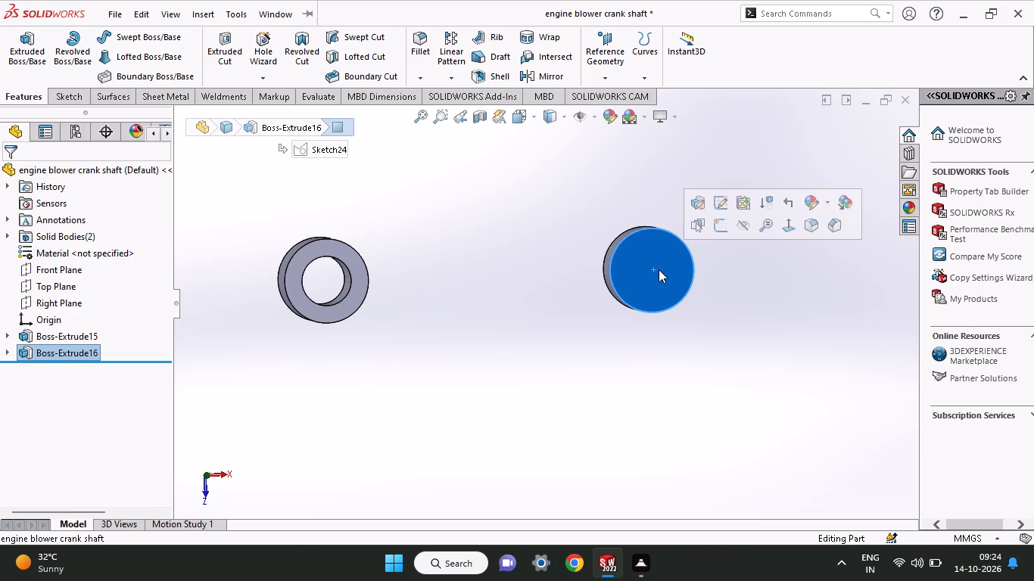
pyautogui.click(718, 224)
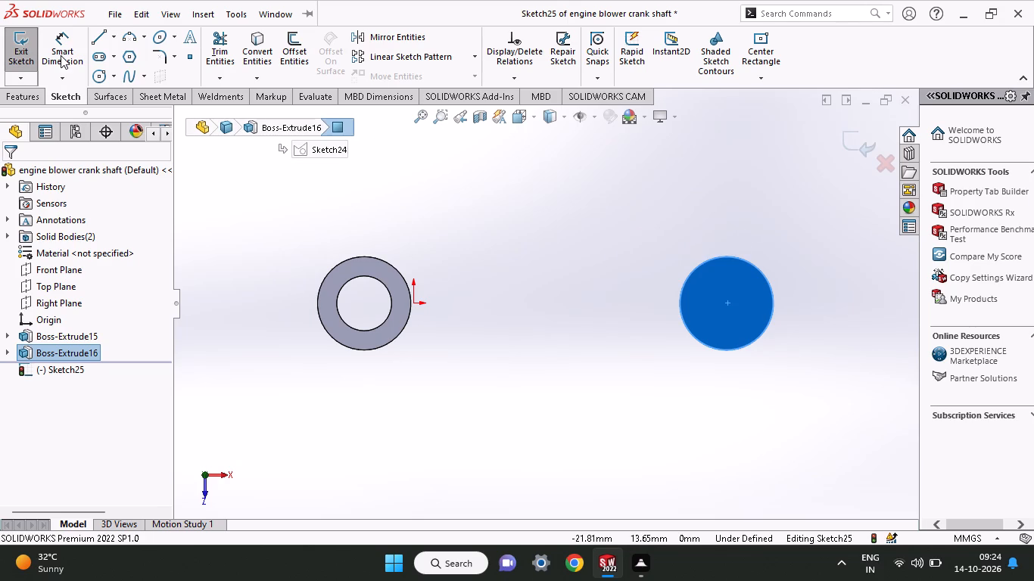
pyautogui.click(95, 75)
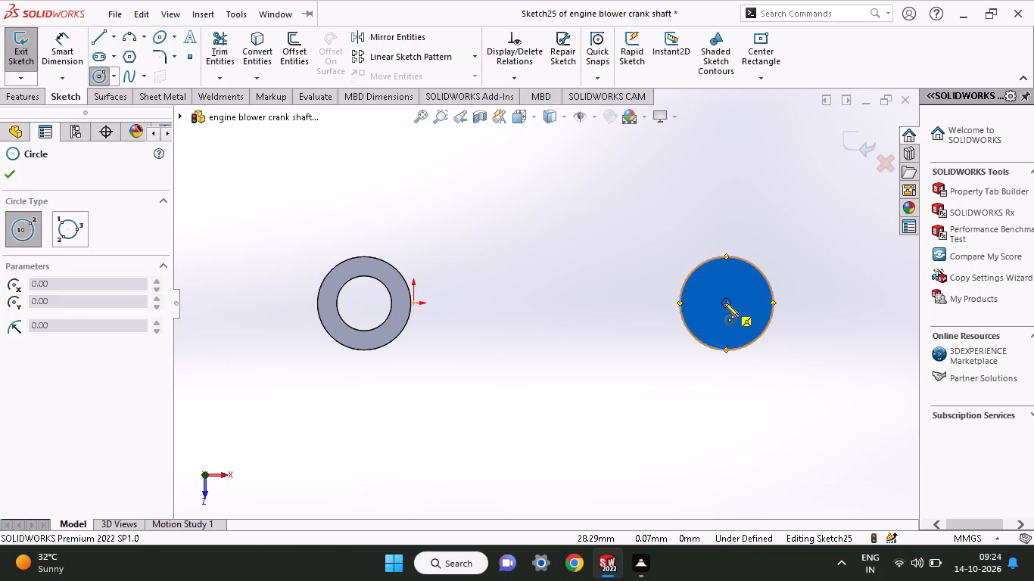
pyautogui.click(724, 303)
pyautogui.click(730, 320)
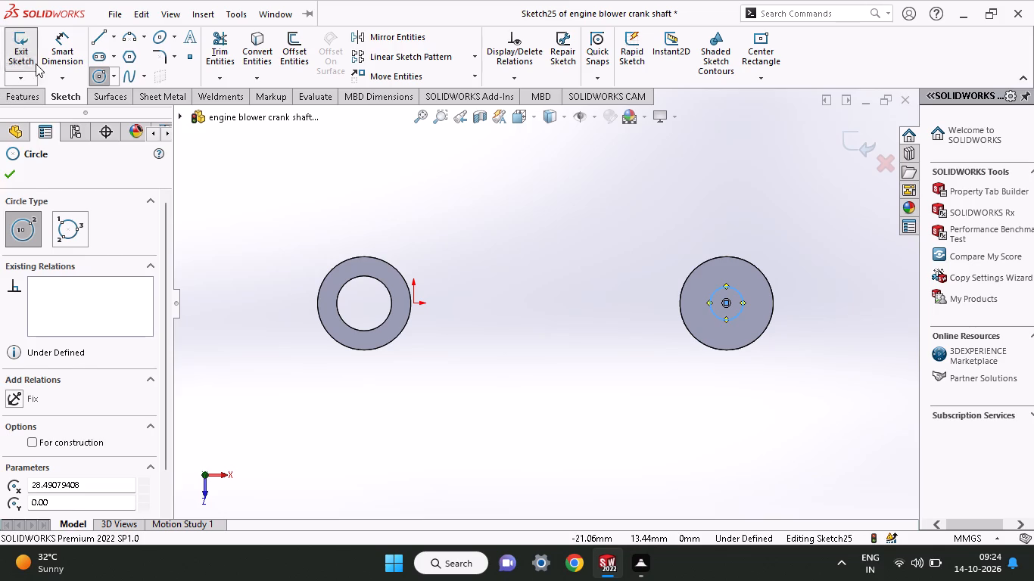
# Dimension the new circle's diameter as 5 mm.
pyautogui.click(45, 57)
pyautogui.click(706, 309)
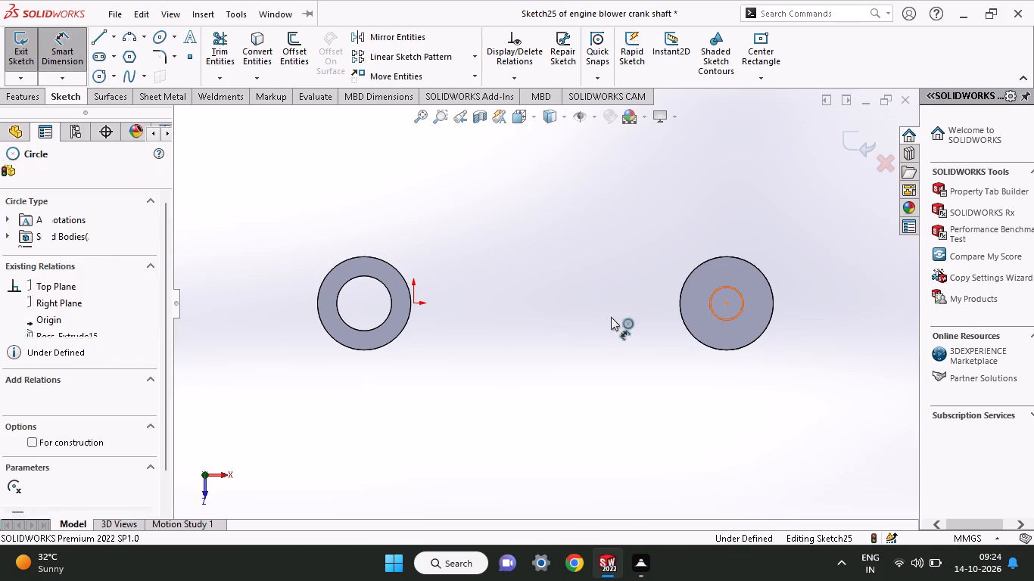
pyautogui.moveTo(596, 337); pyautogui.dragTo(605, 390)
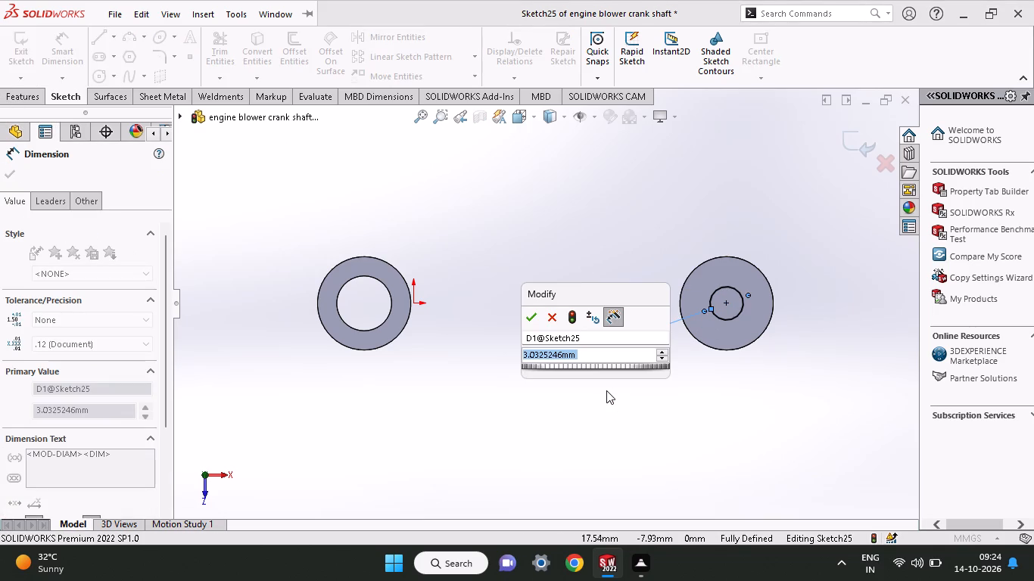
pyautogui.press('5')
pyautogui.press('Return')
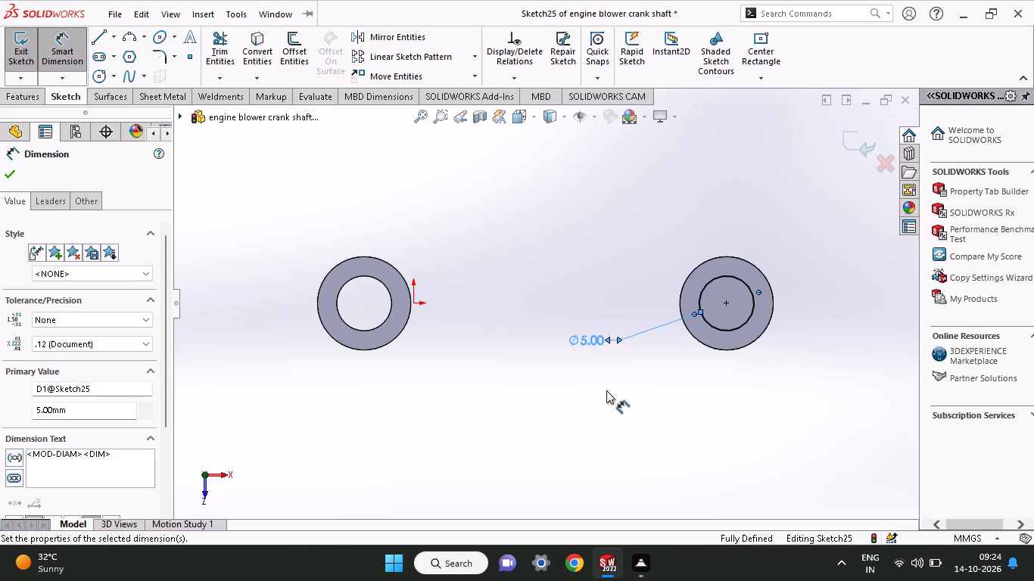
# Cut-extrude the 5 mm circle through the solid cylinder with a blind depth of 7 mm.
pyautogui.click(11, 98)
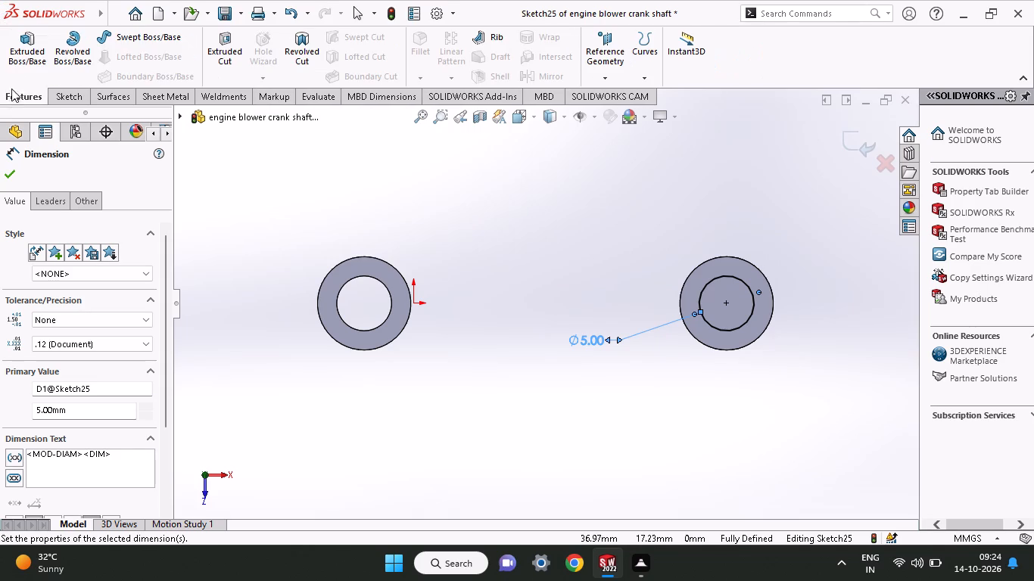
pyautogui.click(210, 55)
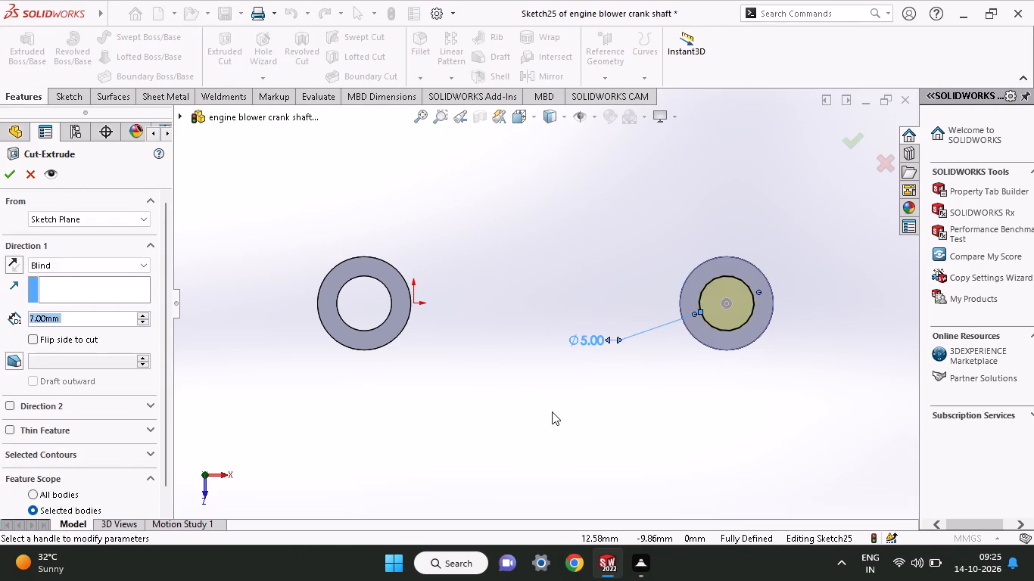
pyautogui.click(10, 180)
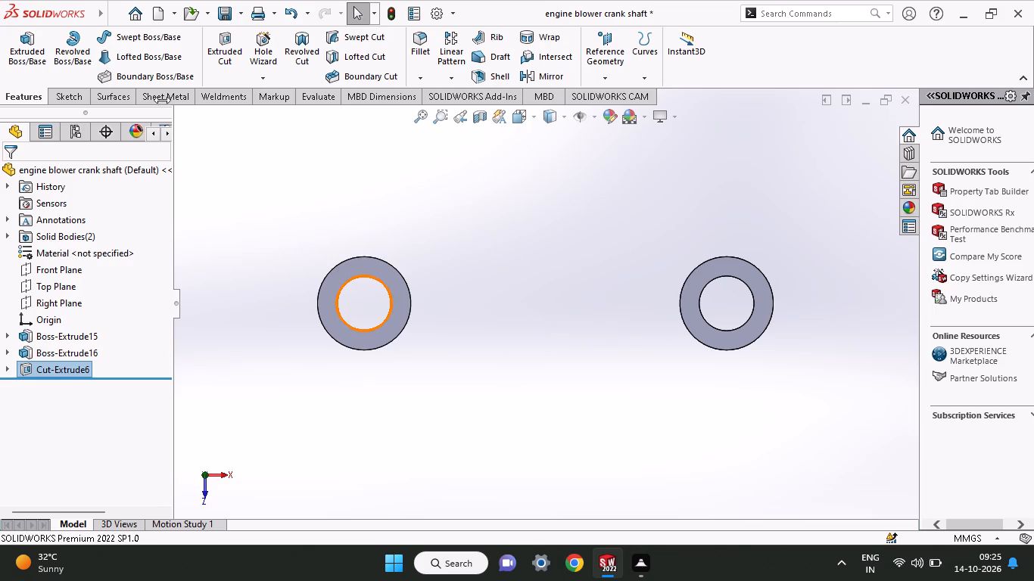
# On the original tube's end face, sketch a corner rectangle about 7 by 8.5 mm from the outer circle's lowest point towards the other tube.
pyautogui.click(81, 95)
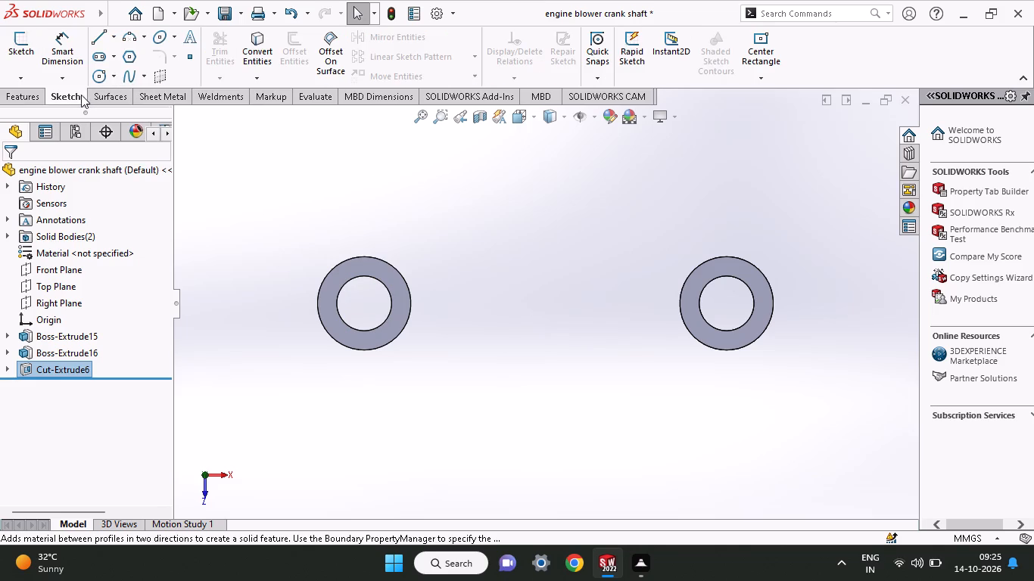
pyautogui.click(752, 85)
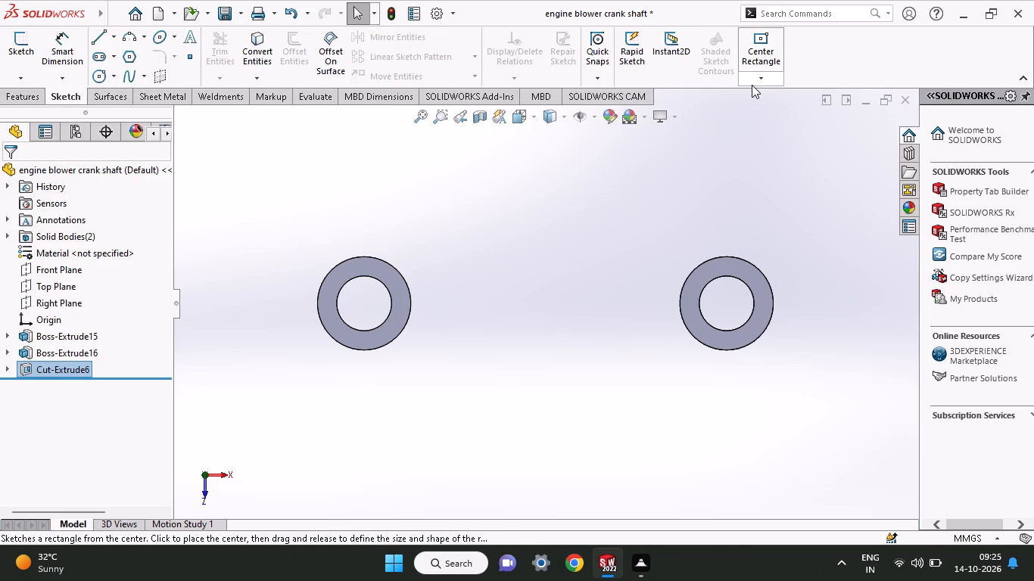
pyautogui.click(757, 99)
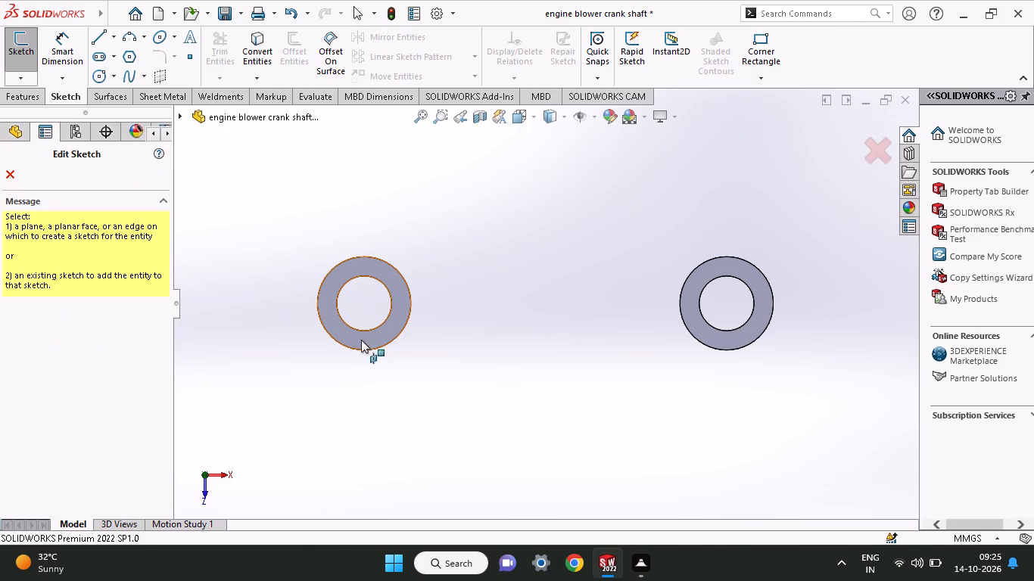
pyautogui.click(374, 333)
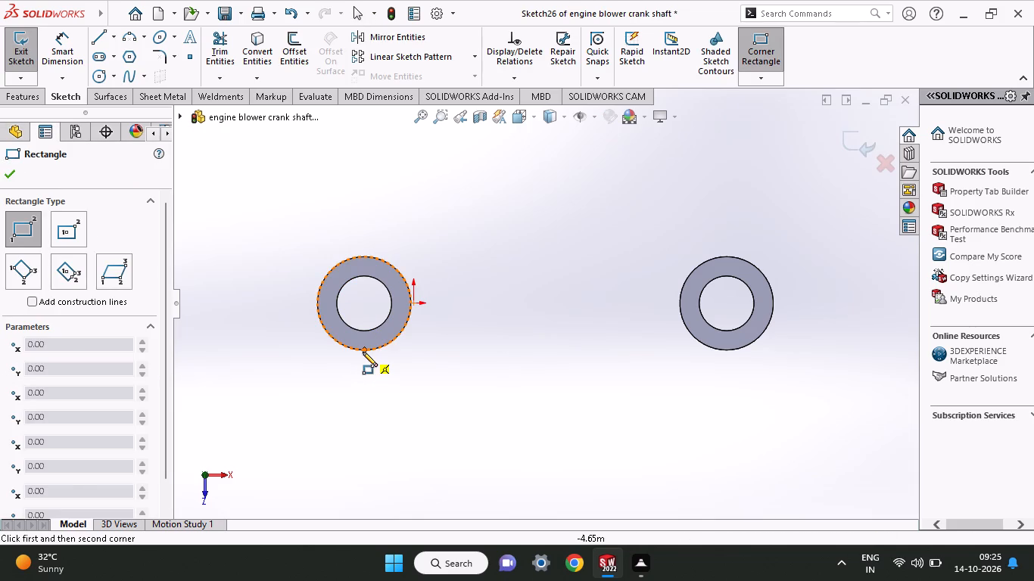
pyautogui.click(363, 352)
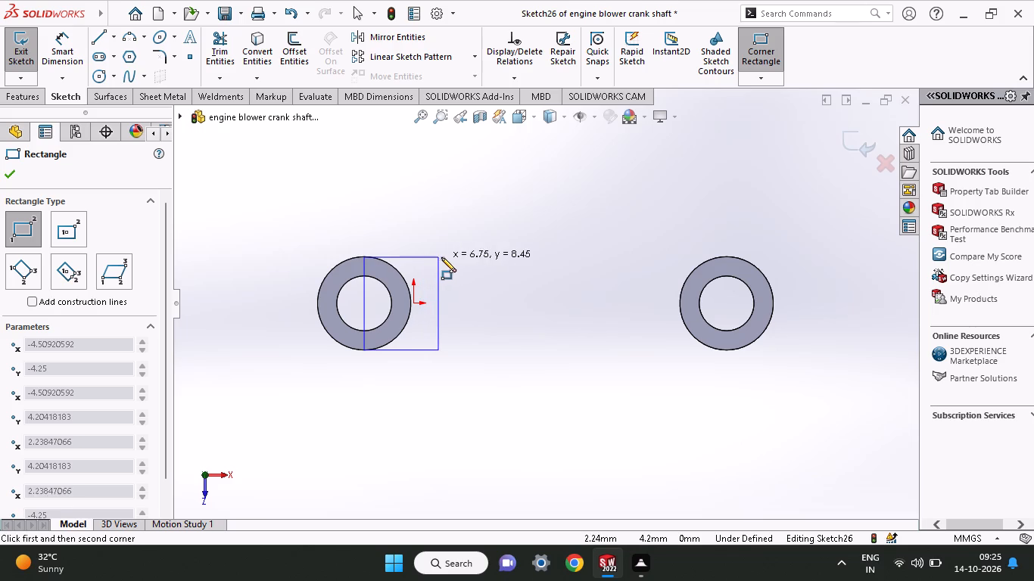
pyautogui.click(442, 257)
pyautogui.rightClick(285, 201)
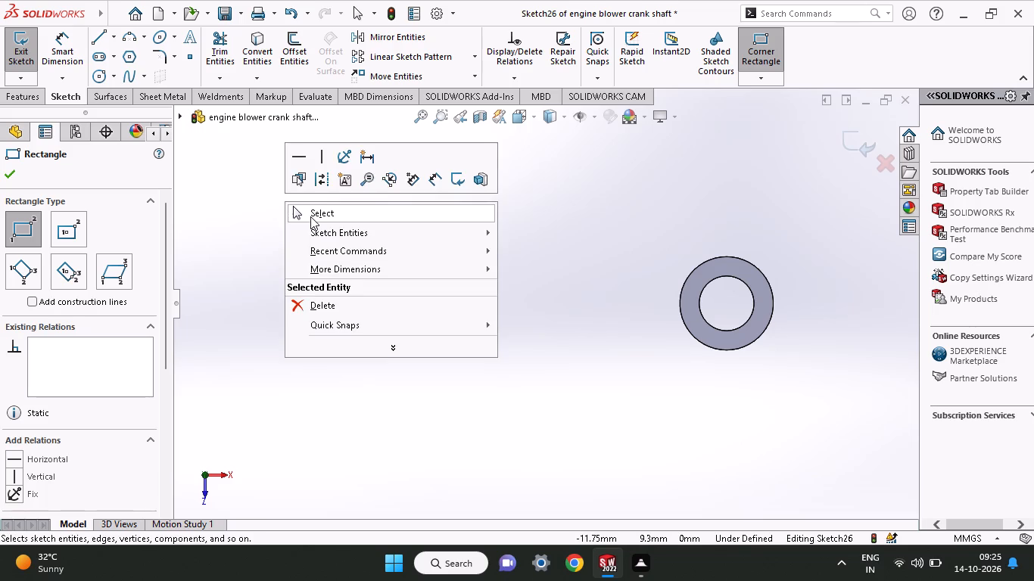
pyautogui.click(310, 216)
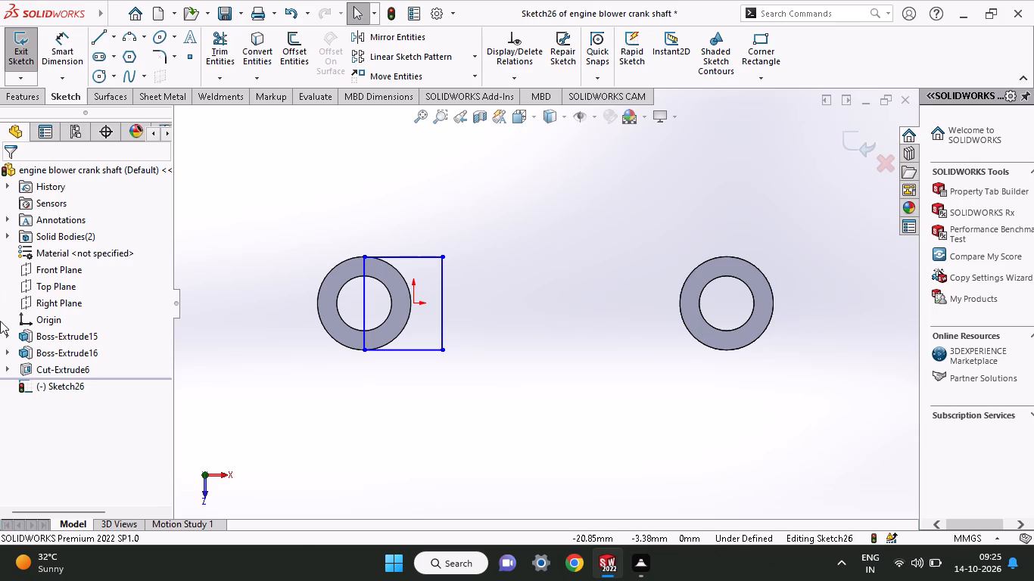
# Sketch a second corner rectangle about 6.7 by 8.5 mm from the other tube's lowest outer point, extending towards the first rectangle.
pyautogui.click(754, 46)
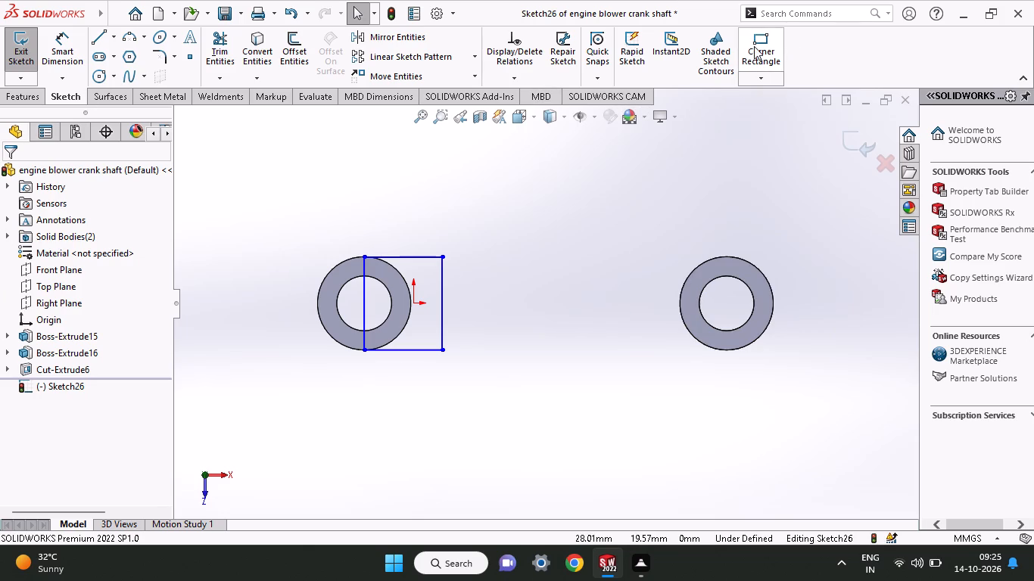
pyautogui.click(727, 351)
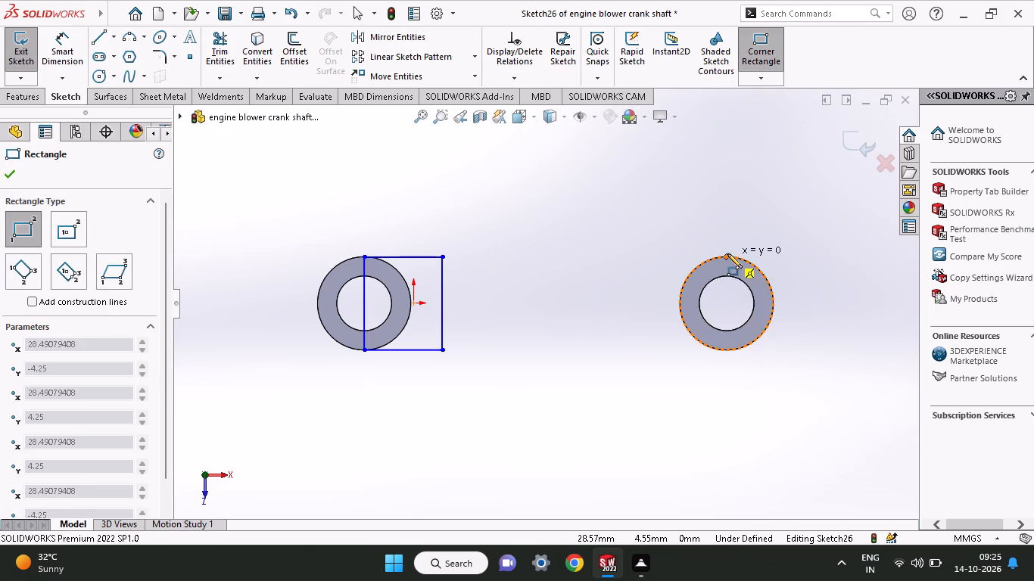
pyautogui.click(727, 253)
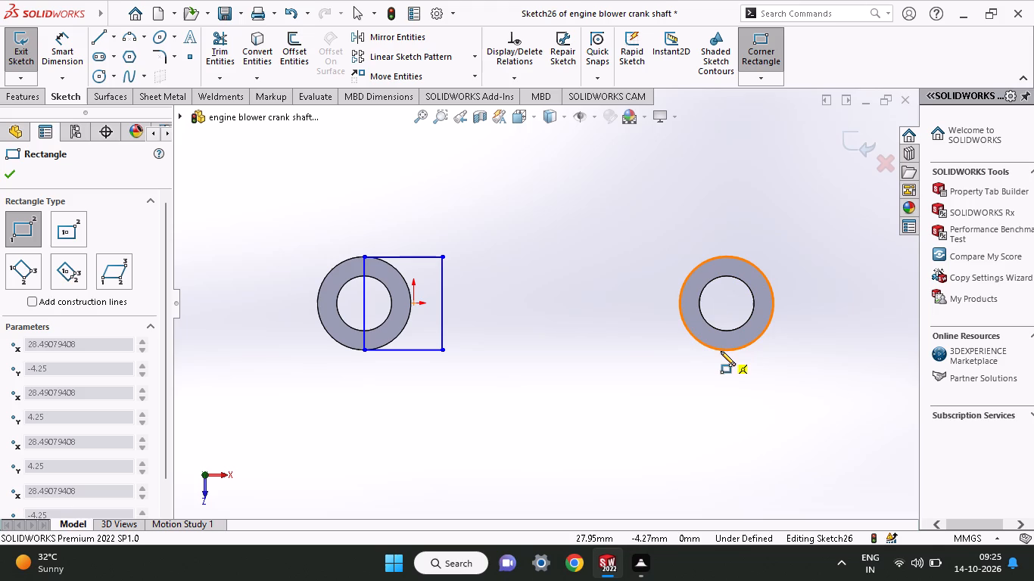
pyautogui.click(724, 350)
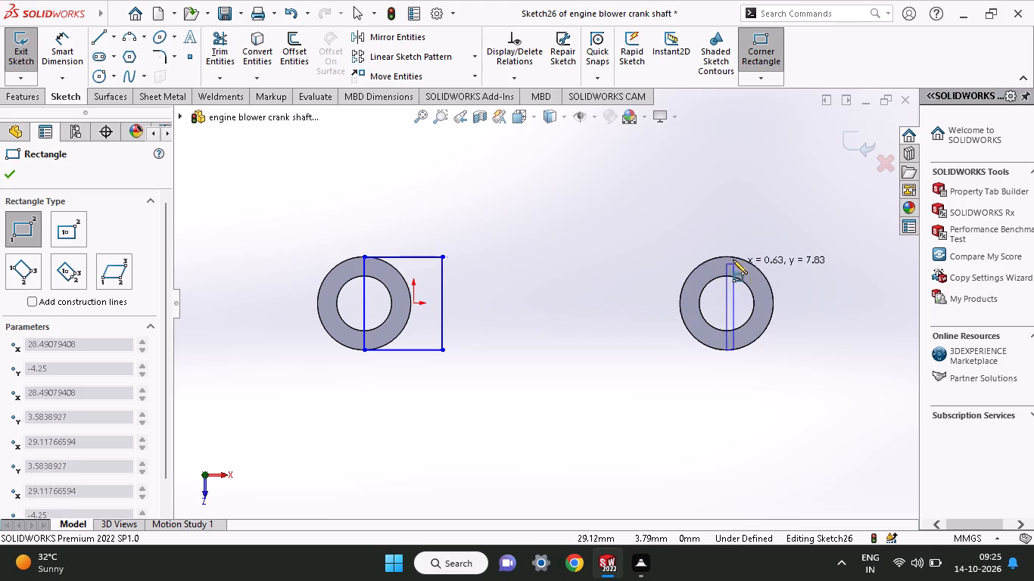
pyautogui.click(724, 256)
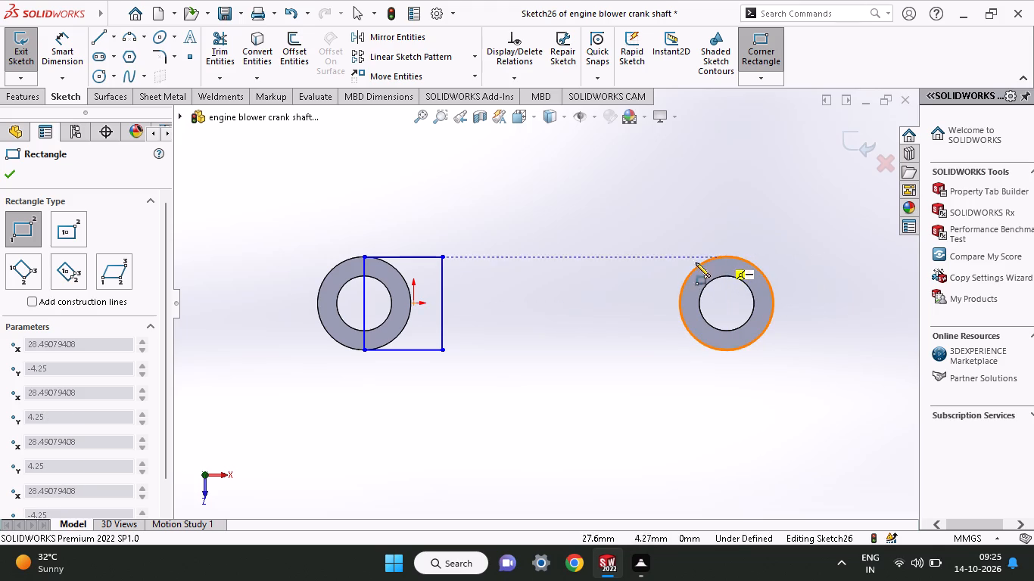
pyautogui.click(730, 349)
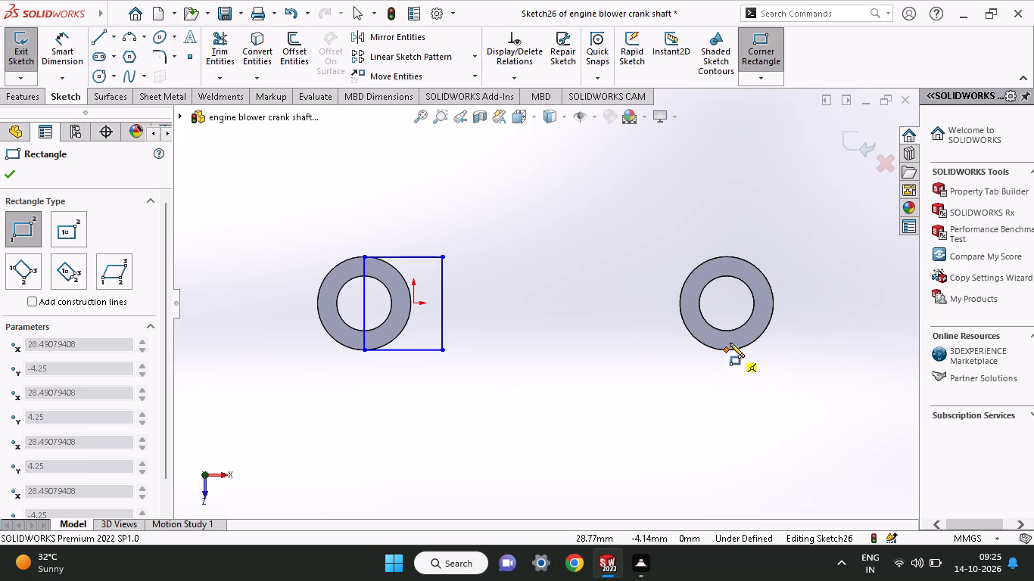
pyautogui.click(724, 257)
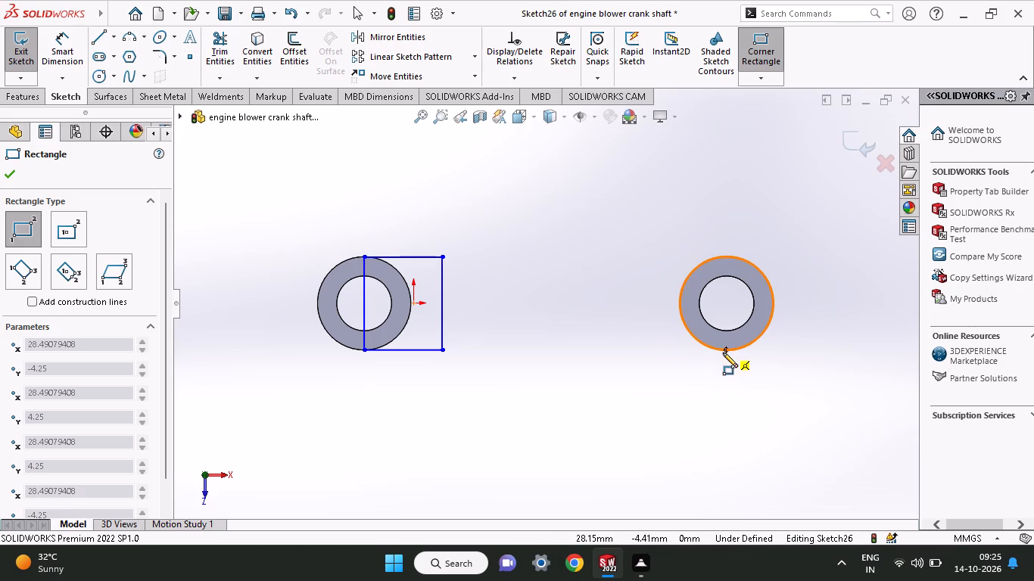
pyautogui.click(724, 349)
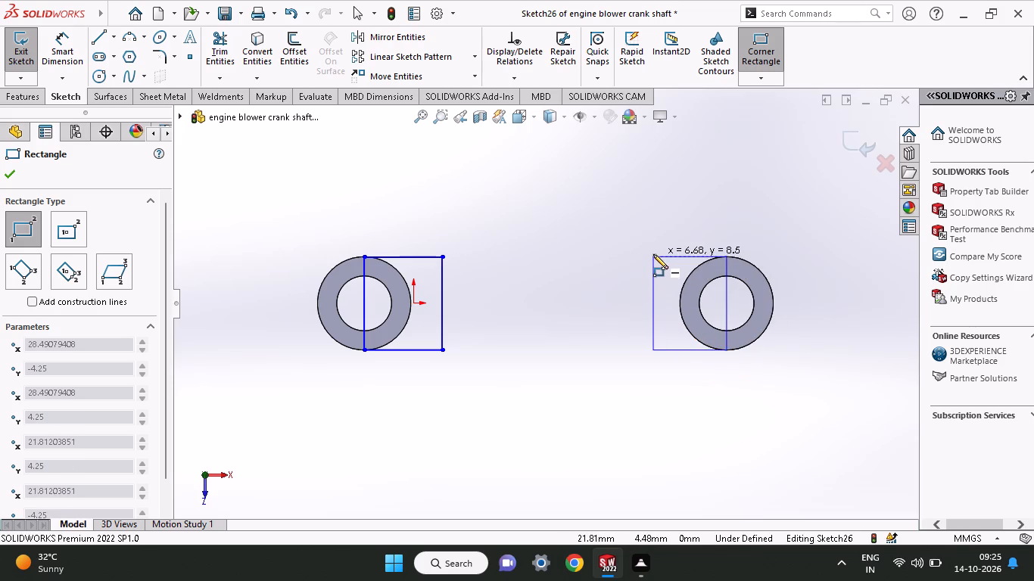
pyautogui.click(653, 254)
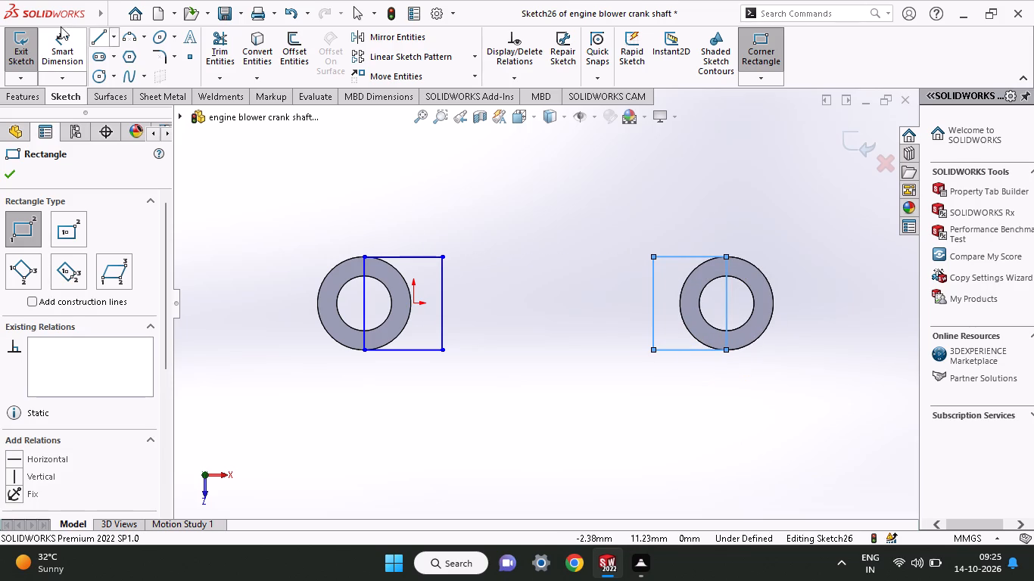
# Dimension the vertical side of the rectangle on the original tube as 8.5 mm, entered as 4.25+4.25.
pyautogui.click(60, 38)
pyautogui.click(367, 309)
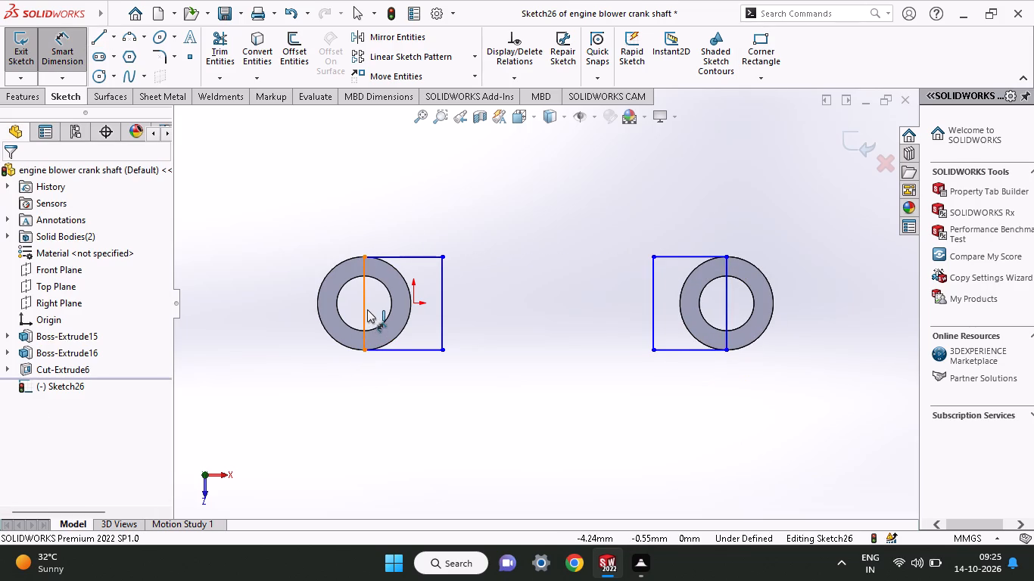
pyautogui.click(275, 304)
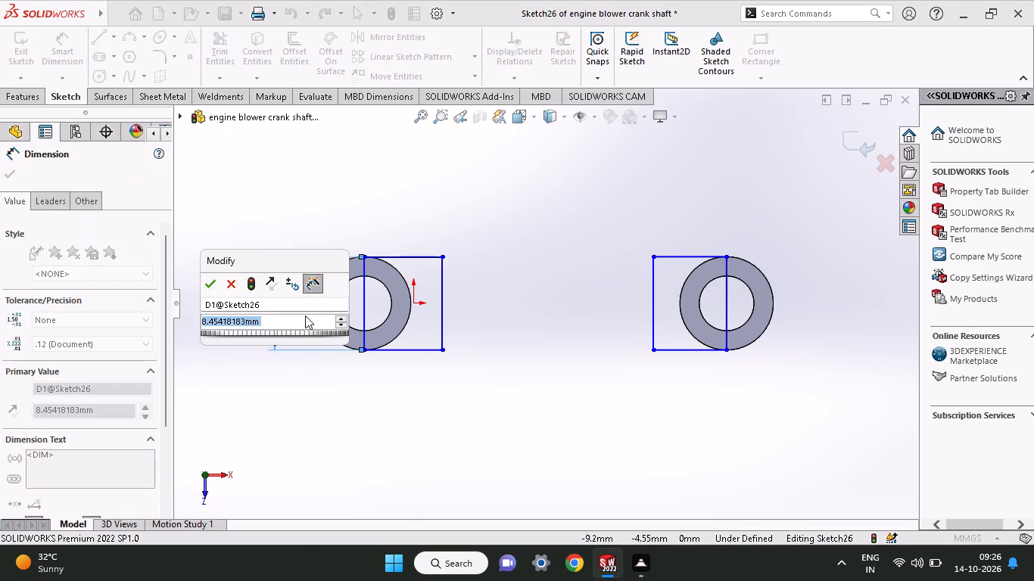
pyautogui.press('4')
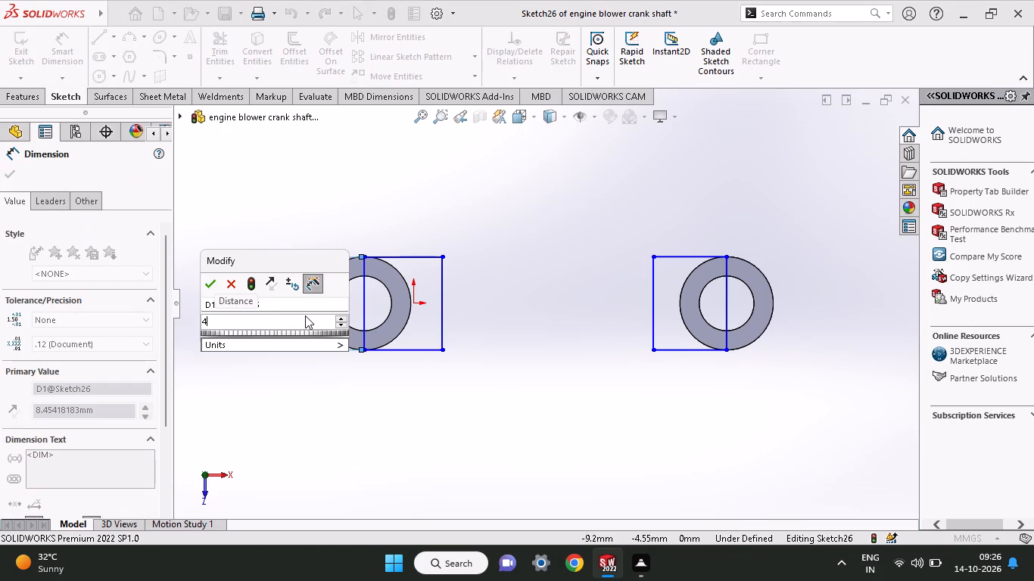
pyautogui.write('.225')
pyautogui.press('BackSpace')
pyautogui.press('BackSpace')
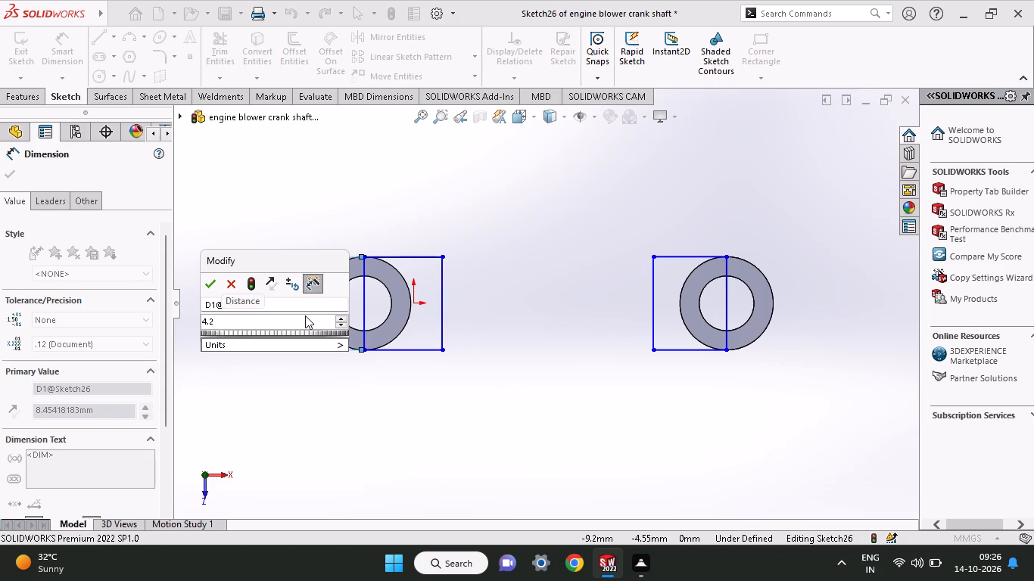
pyautogui.press('5')
pyautogui.hotkey('shift', '+')
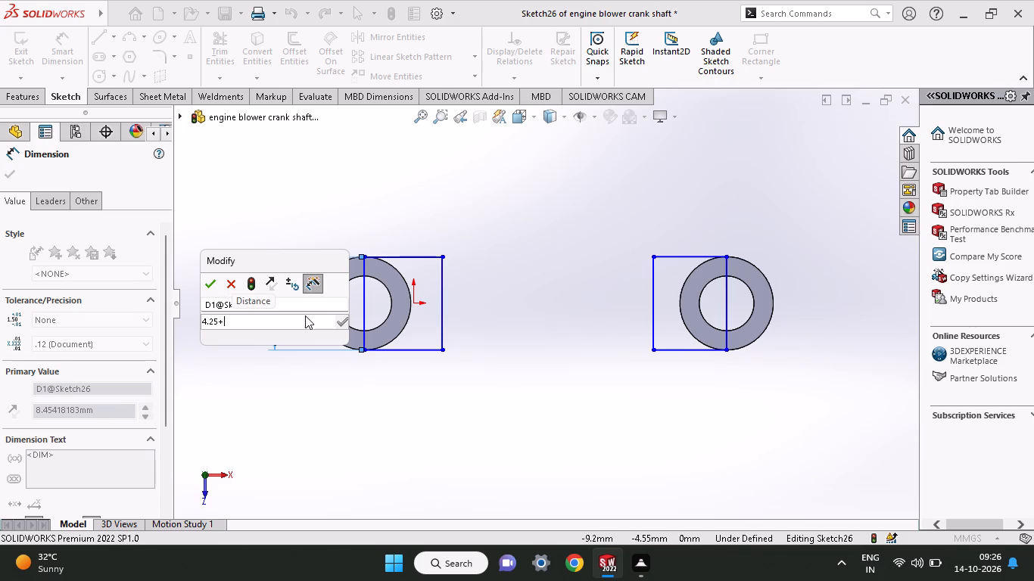
pyautogui.write('4.25')
pyautogui.press('Return')
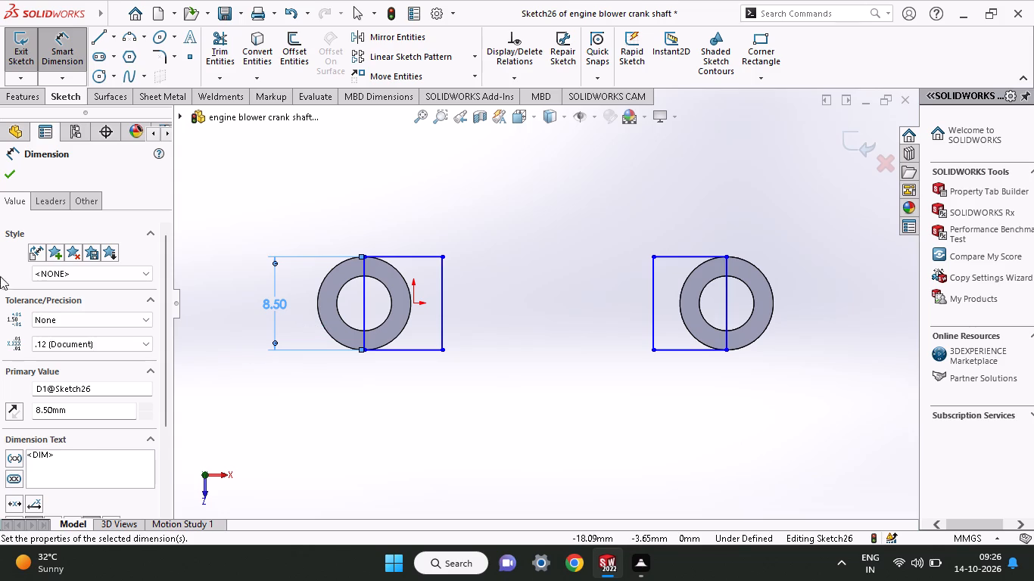
pyautogui.click(12, 171)
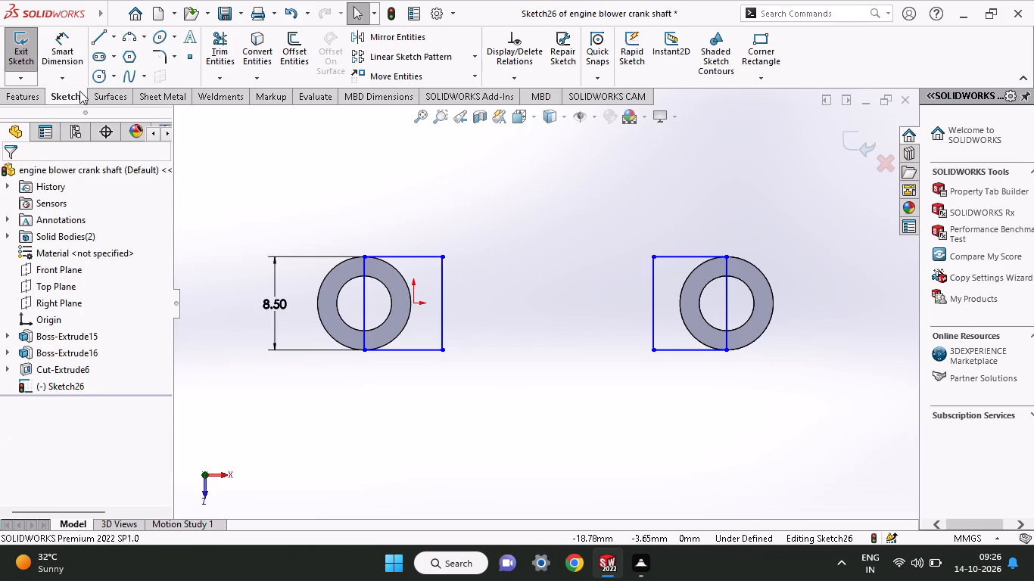
# Dimension the vertical side of the second rectangle, through the other tube's centre, as 8.5 mm.
pyautogui.click(58, 59)
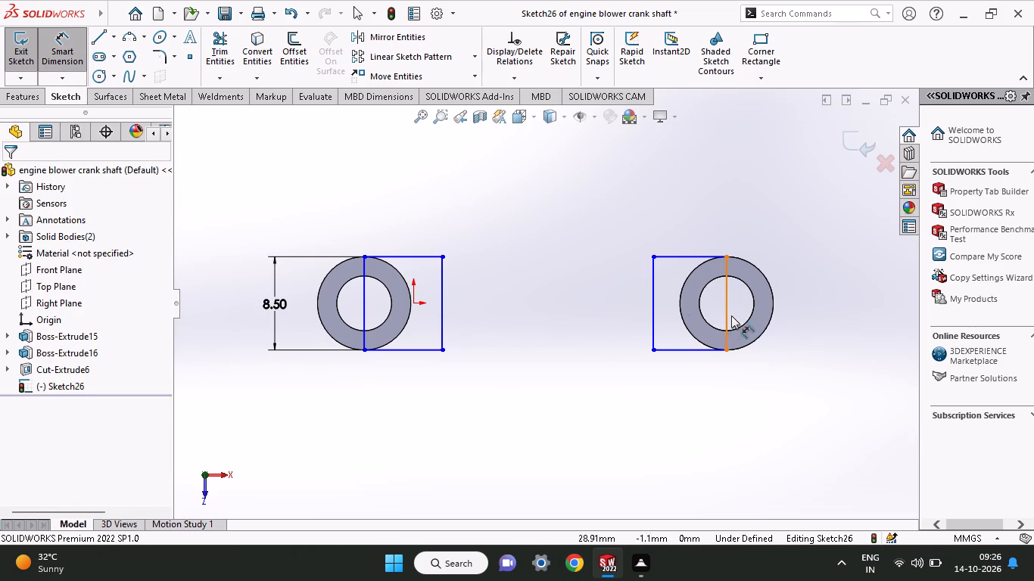
pyautogui.click(731, 315)
pyautogui.click(727, 300)
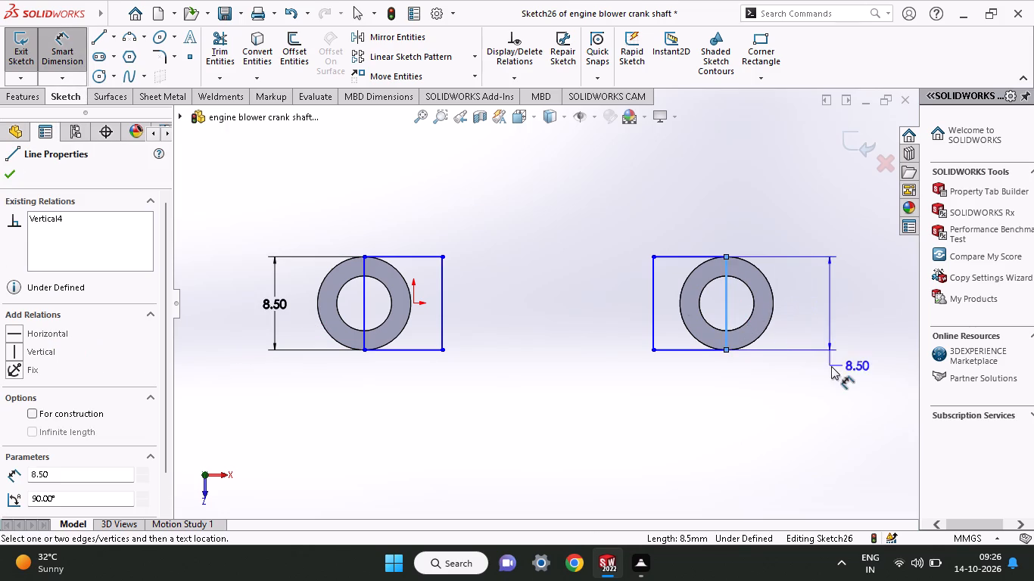
pyautogui.click(824, 319)
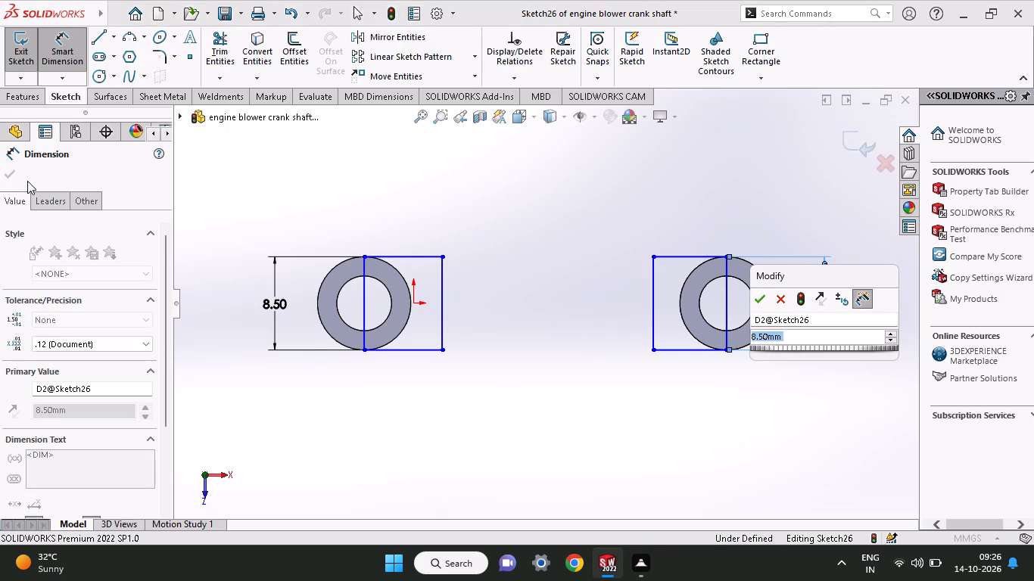
pyautogui.click(762, 304)
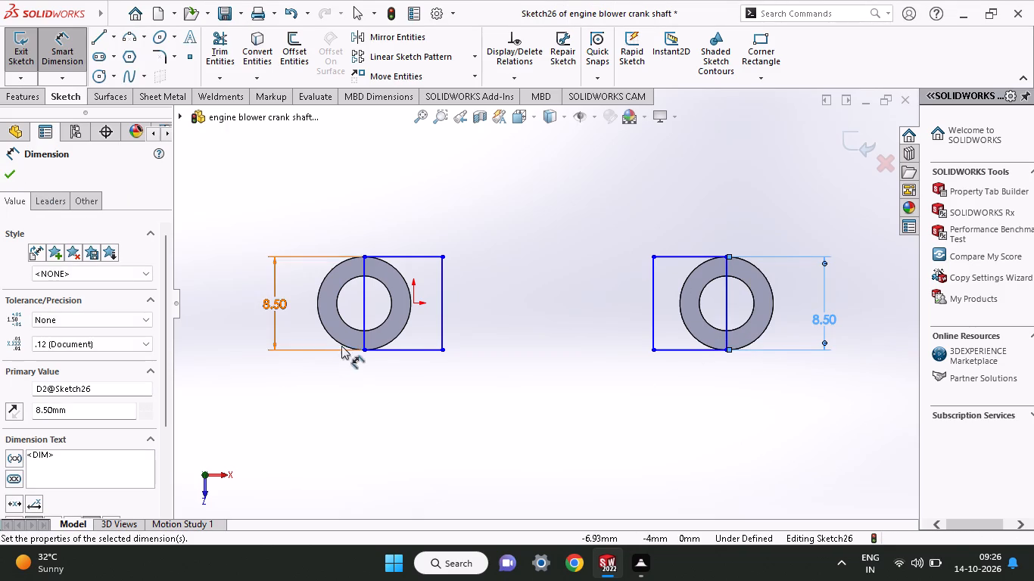
# Dimension the gap between the two rectangles' facing lower corners as 22 mm.
pyautogui.click(444, 353)
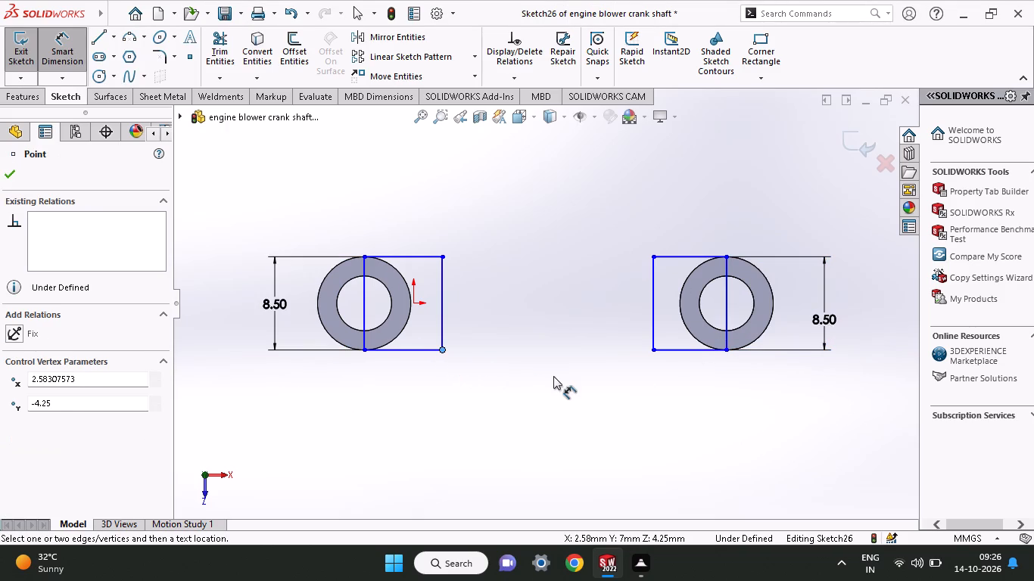
pyautogui.click(656, 352)
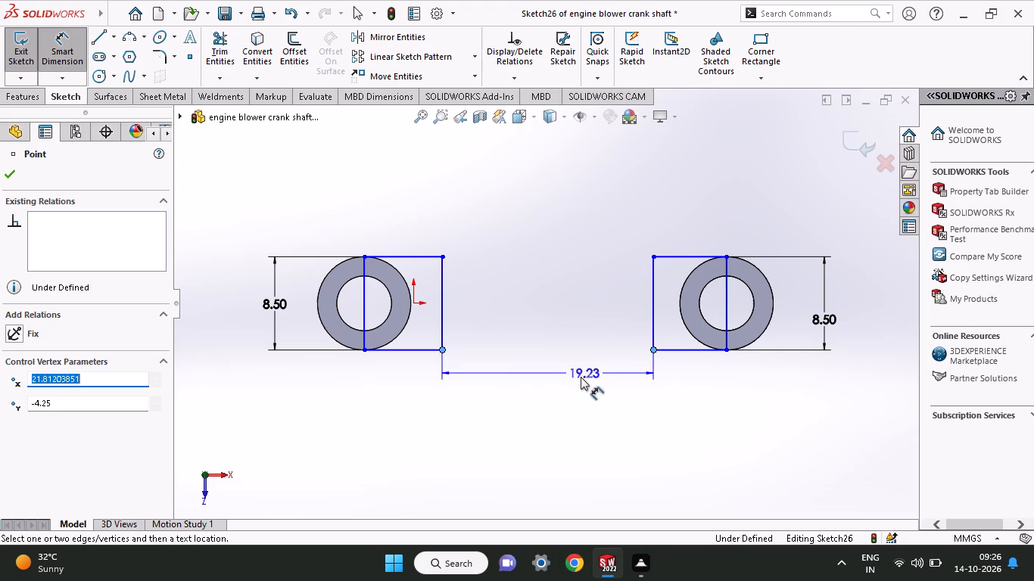
pyautogui.click(564, 383)
pyautogui.press('5')
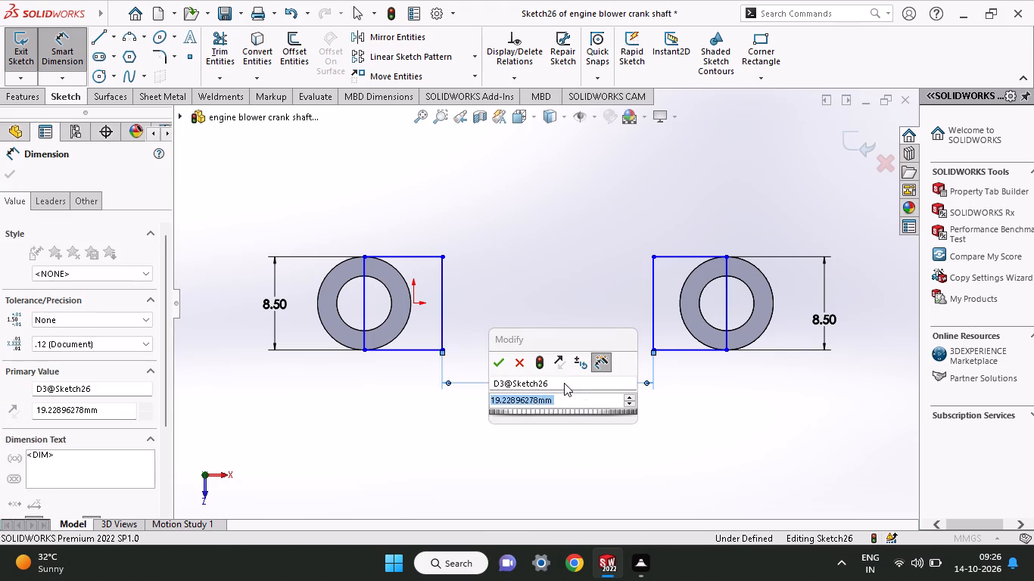
pyautogui.press('BackSpace')
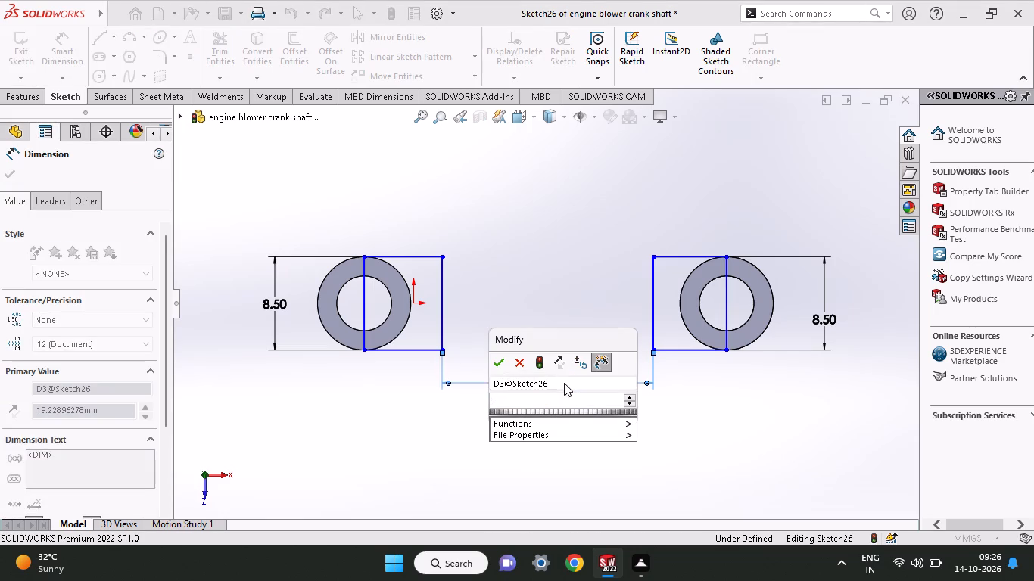
pyautogui.write('22')
pyautogui.press('Return')
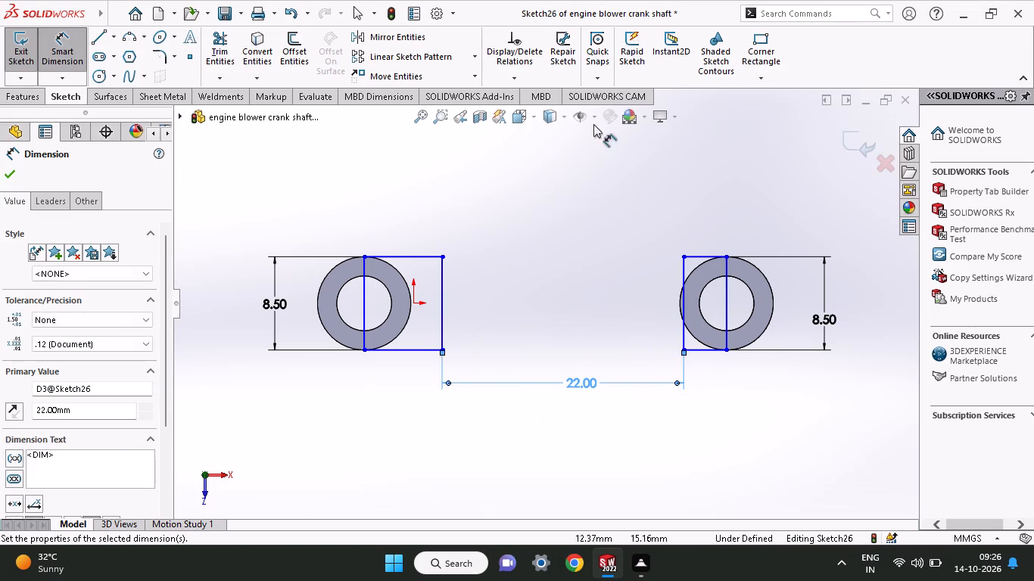
# Sketch a straight horizontal line joining the centres of the two tubes.
pyautogui.click(95, 33)
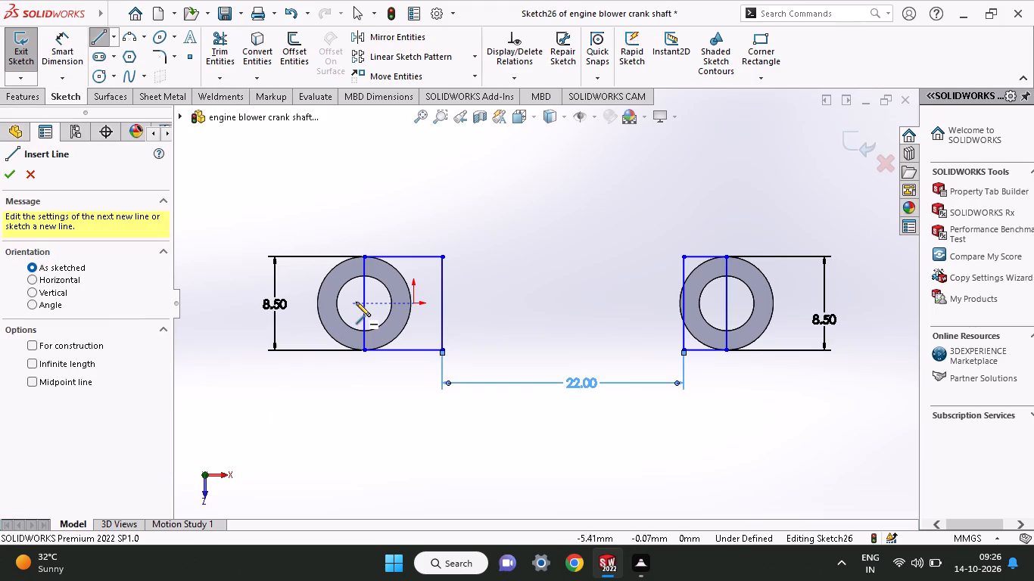
pyautogui.click(367, 302)
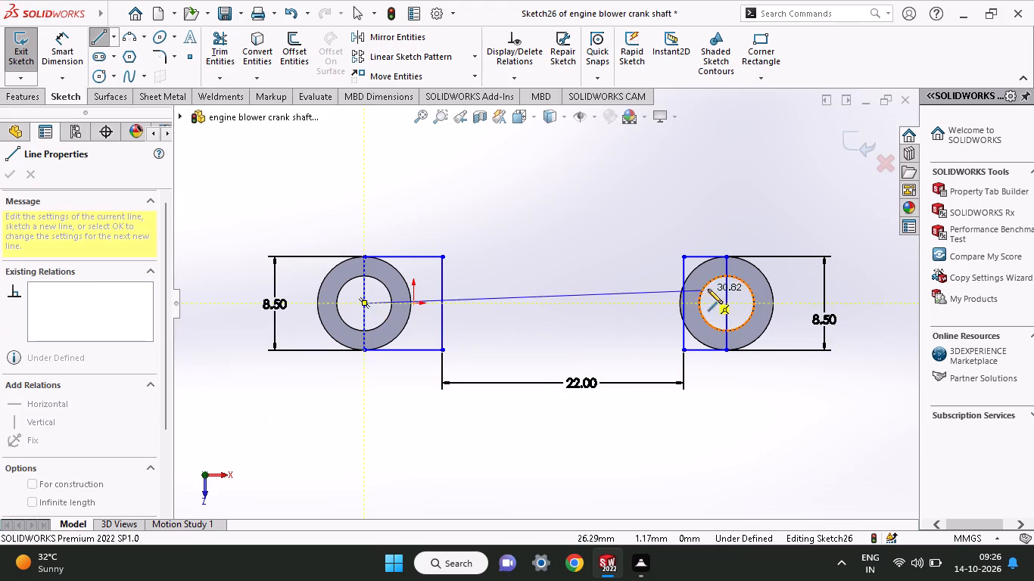
pyautogui.click(729, 304)
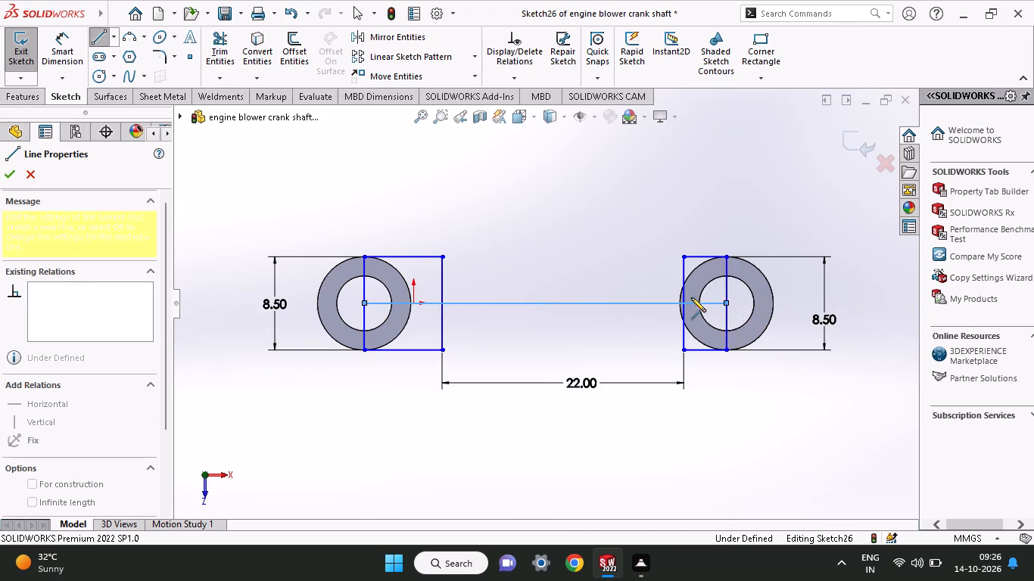
pyautogui.rightClick(568, 227)
pyautogui.click(584, 241)
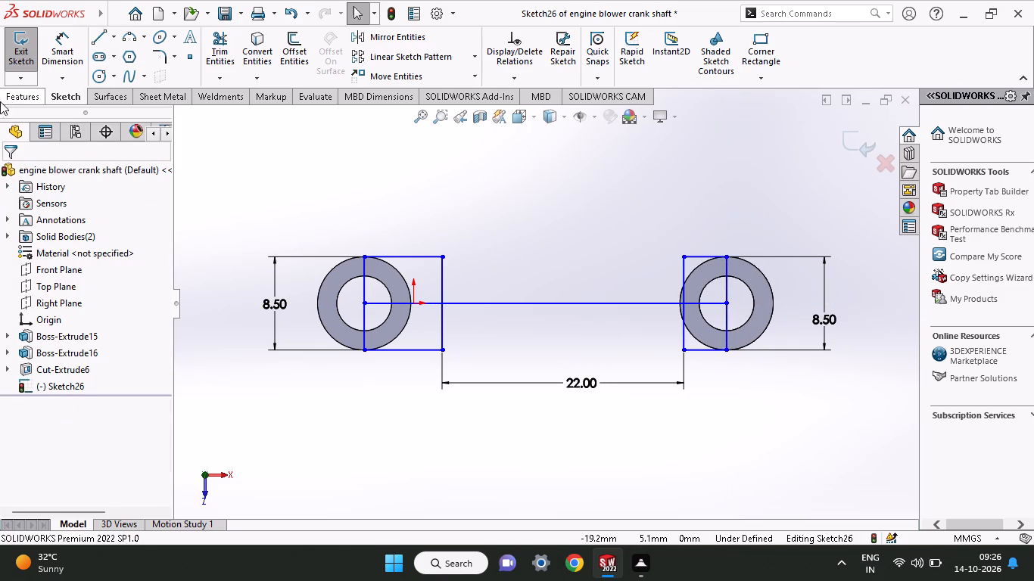
# Dimension the distance from the original tube's rectangle inner lower corner to the centre line's midpoint as 11 mm.
pyautogui.click(60, 36)
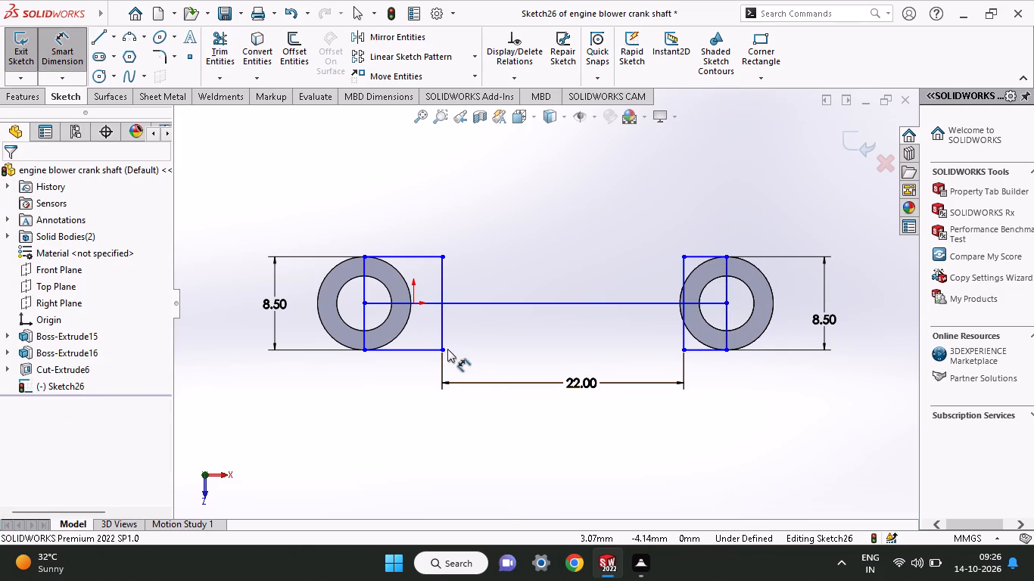
pyautogui.click(446, 349)
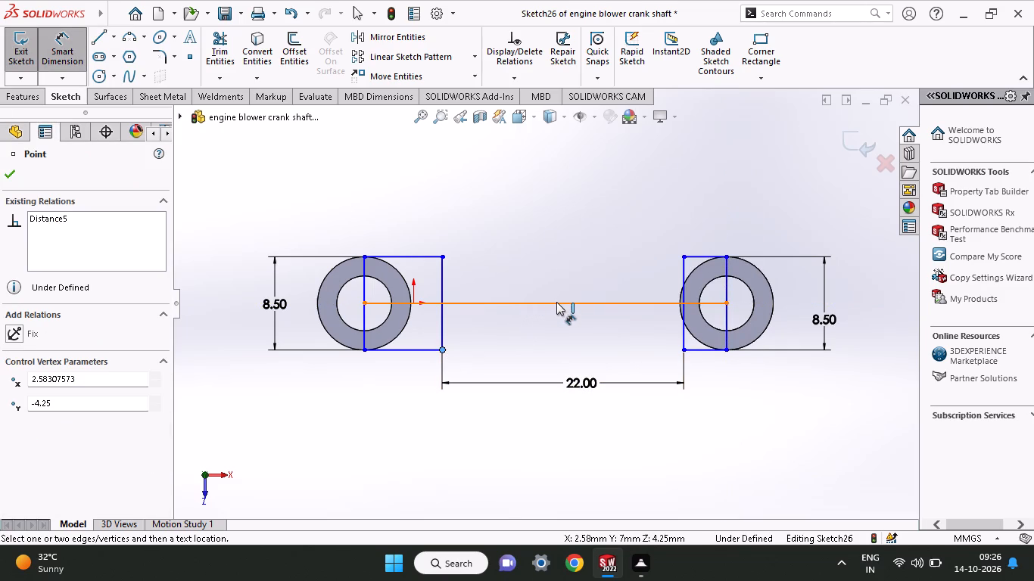
pyautogui.click(544, 302)
pyautogui.click(512, 410)
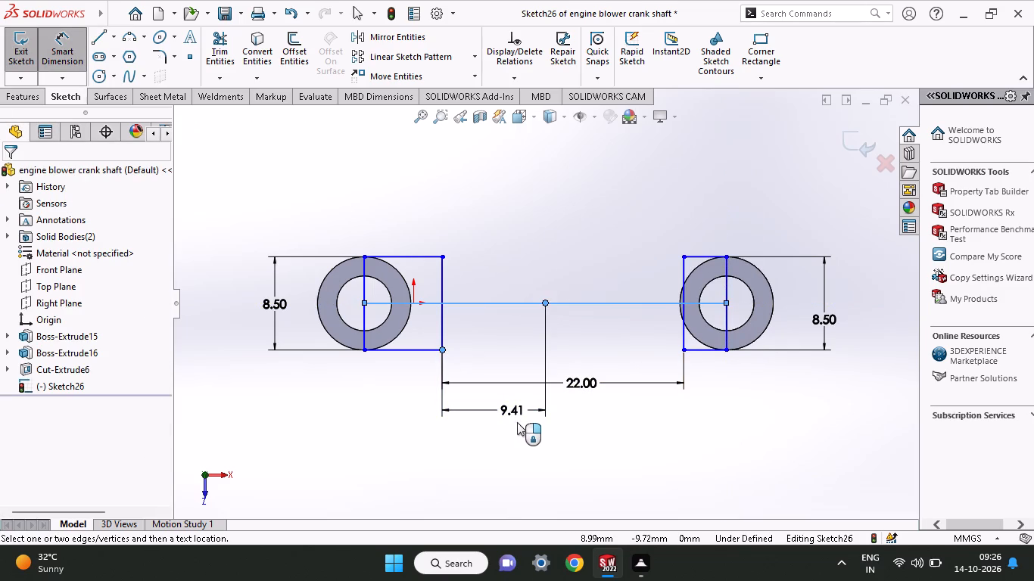
pyautogui.write('11')
pyautogui.press('Return')
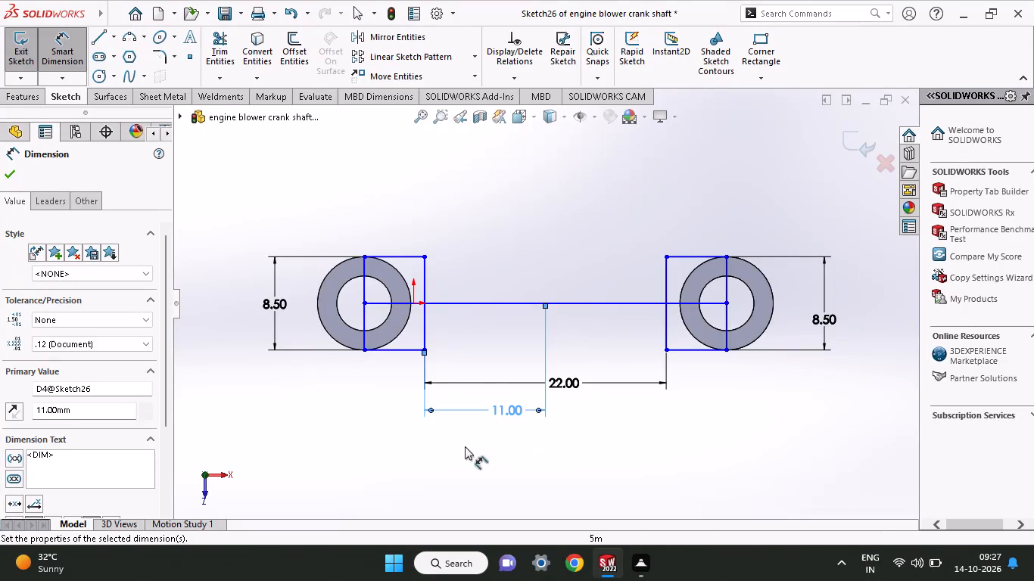
pyautogui.click(17, 171)
# Extrude all regions of both rectangles 7 mm in the reversed direction, along the tubes, with the result merged.
pyautogui.click(30, 98)
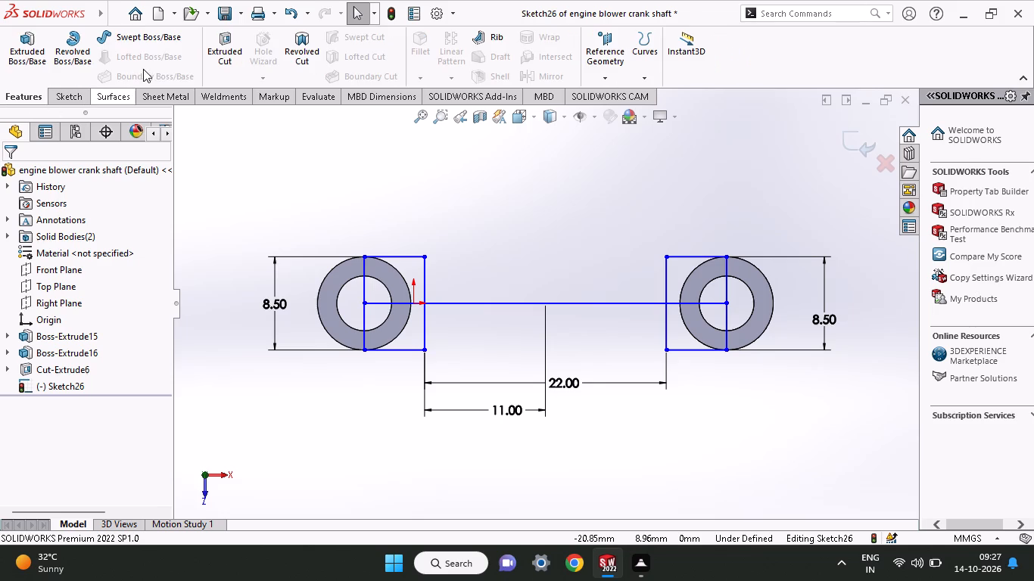
pyautogui.click(37, 51)
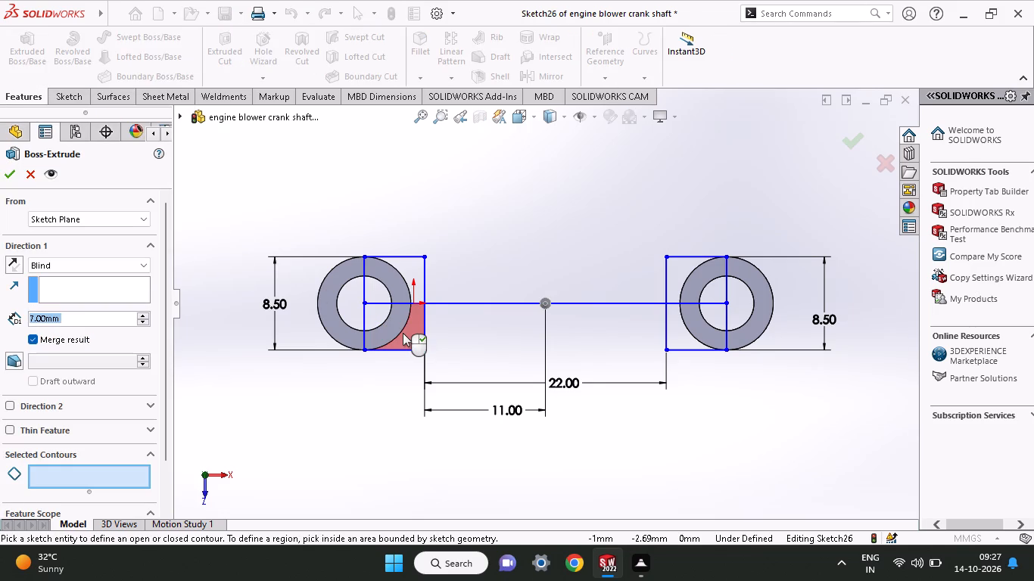
pyautogui.click(403, 333)
pyautogui.click(379, 317)
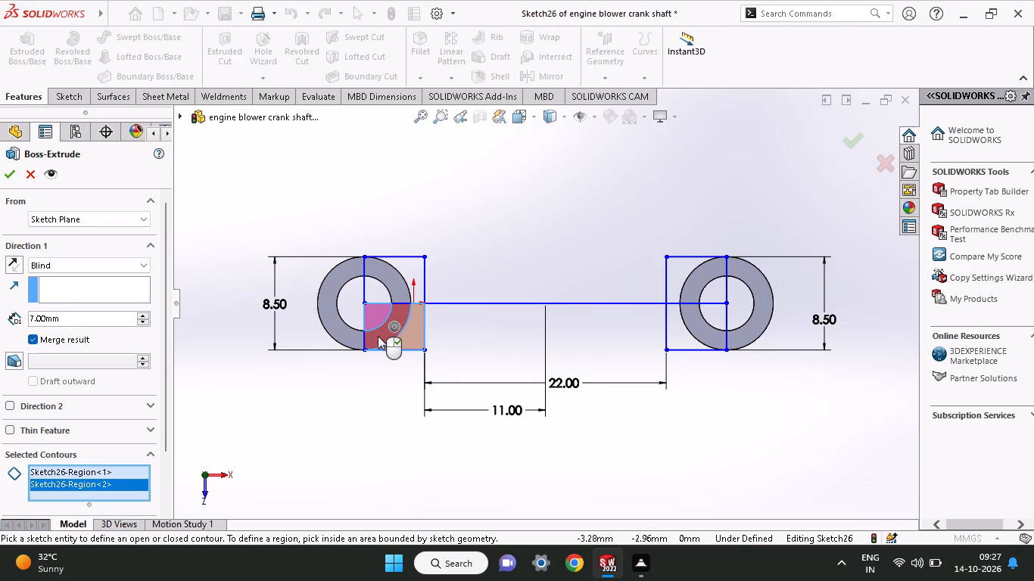
pyautogui.click(378, 336)
pyautogui.click(400, 284)
pyautogui.click(387, 289)
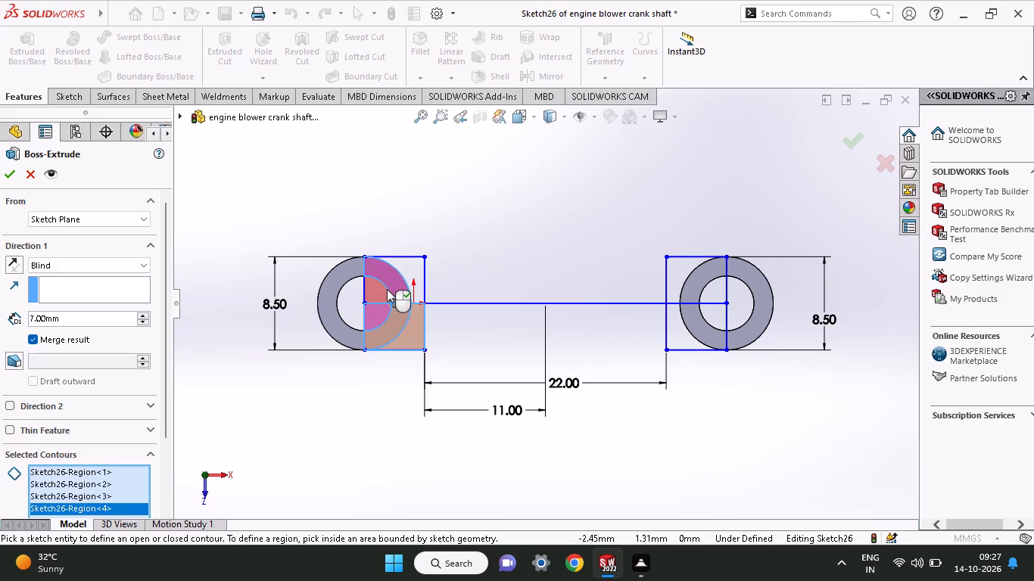
pyautogui.click(412, 271)
pyautogui.moveTo(490, 253); pyautogui.dragTo(462, 305, button='middle')
pyautogui.click(677, 356)
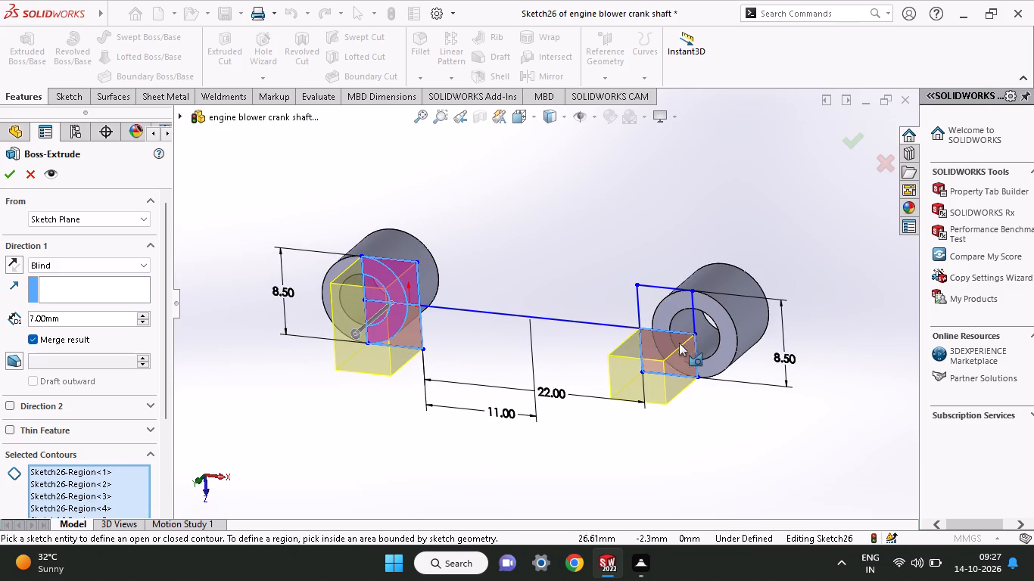
pyautogui.click(681, 322)
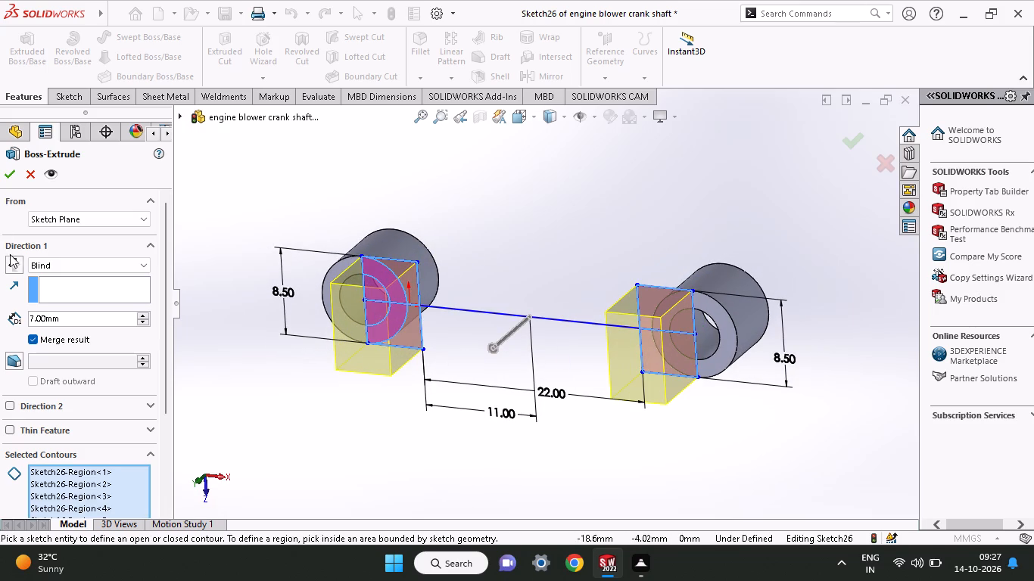
pyautogui.click(11, 256)
pyautogui.moveTo(395, 226); pyautogui.dragTo(329, 356, button='middle')
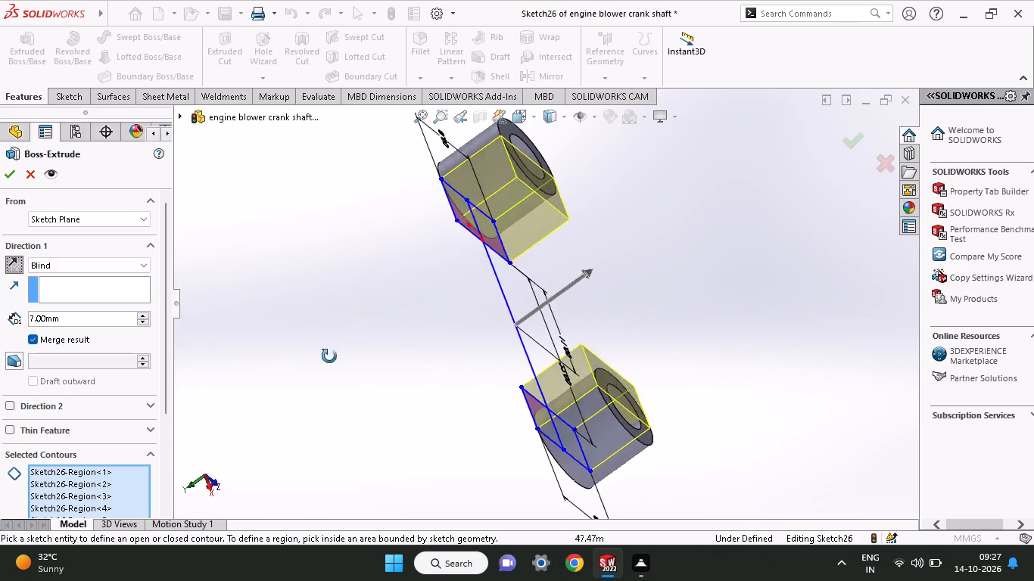
pyautogui.moveTo(329, 356); pyautogui.dragTo(374, 264, button='middle')
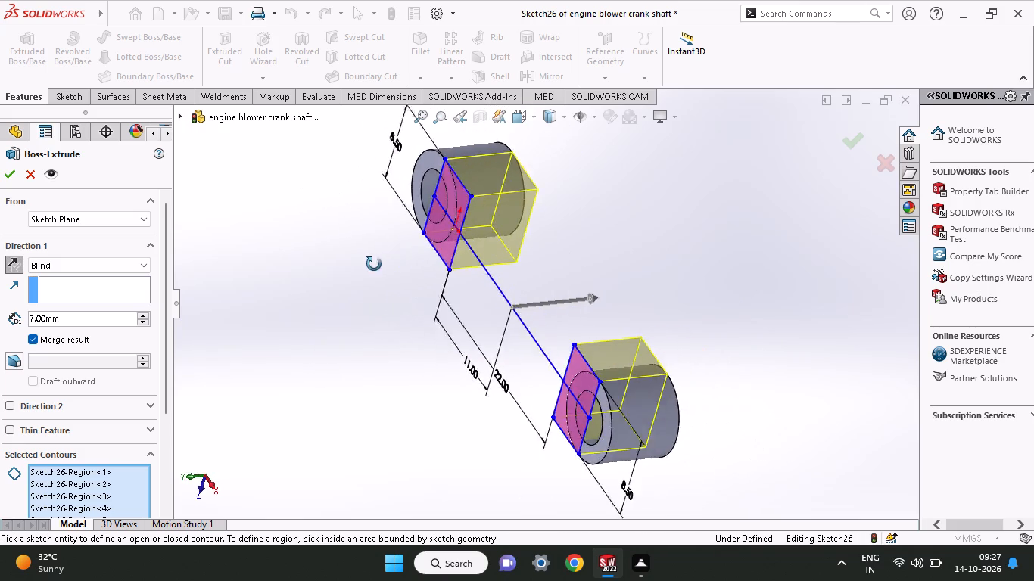
pyautogui.moveTo(374, 264); pyautogui.dragTo(443, 343, button='middle')
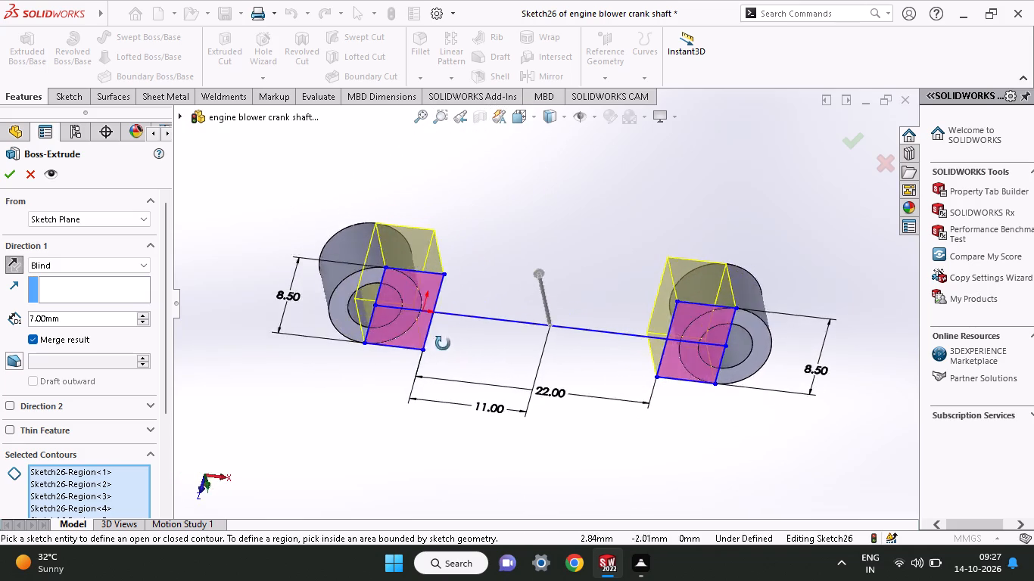
pyautogui.moveTo(443, 343); pyautogui.dragTo(415, 388, button='middle')
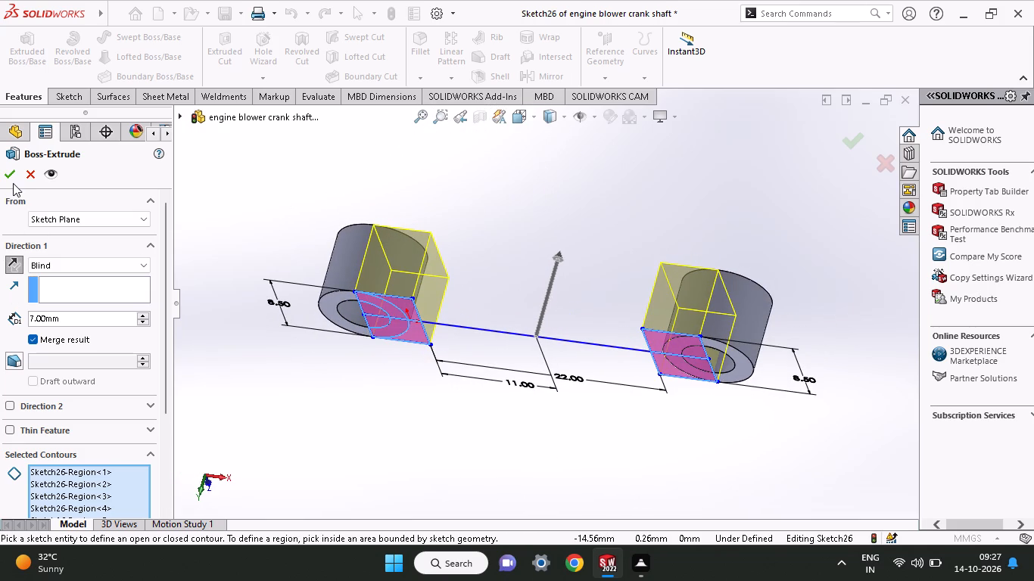
pyautogui.click(9, 176)
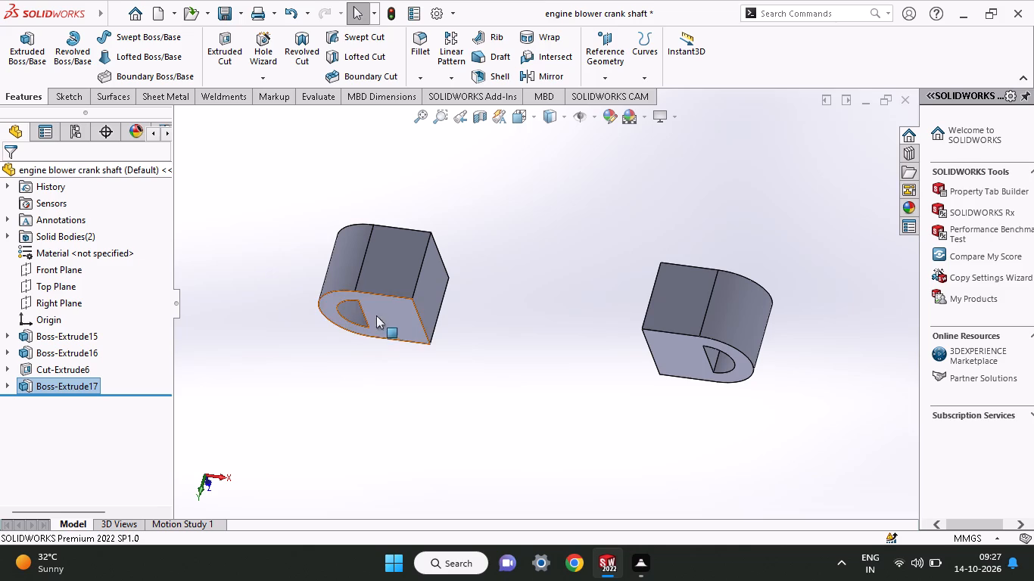
# On the end face of the blocks, sketch a 5 mm diameter circle at each tube's centre, matching the half-filled bores.
pyautogui.moveTo(446, 368); pyautogui.dragTo(461, 293, button='middle')
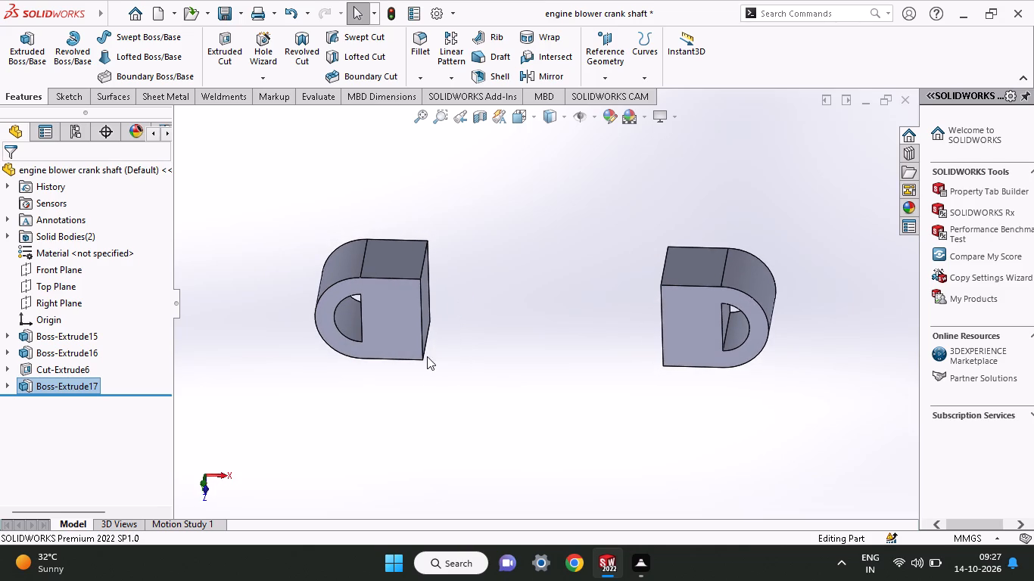
pyautogui.click(374, 314)
pyautogui.click(440, 271)
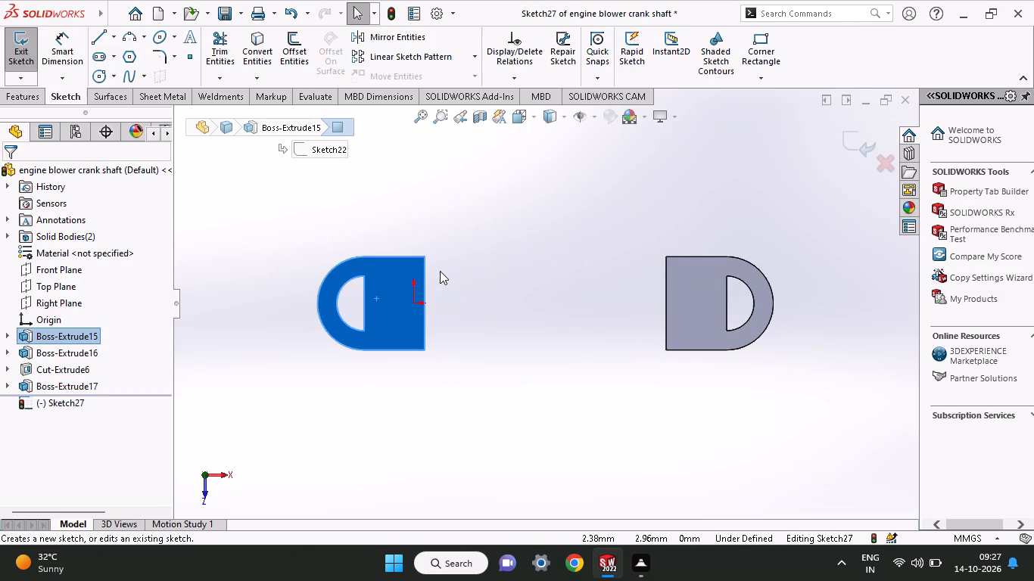
pyautogui.click(99, 74)
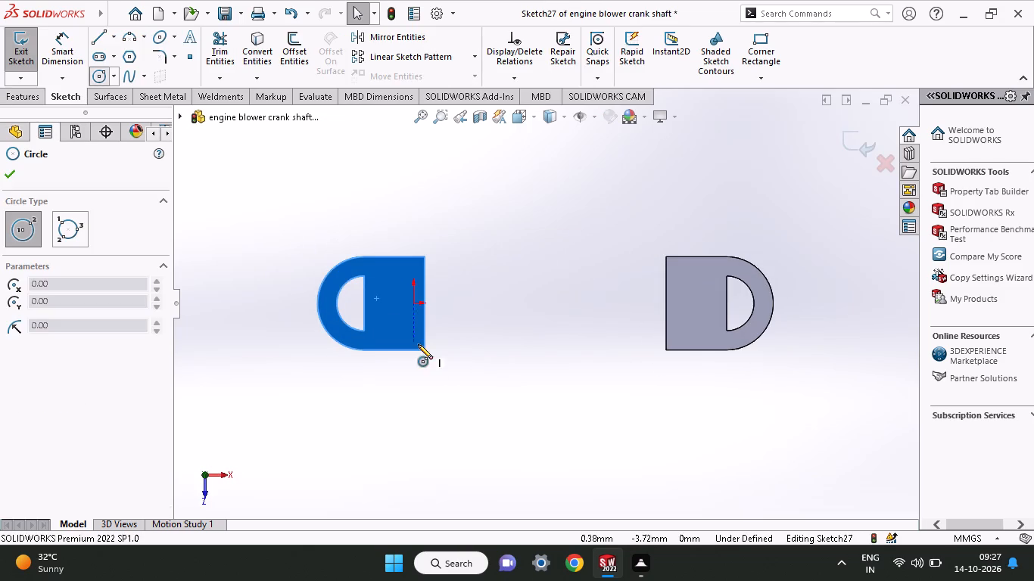
pyautogui.click(365, 302)
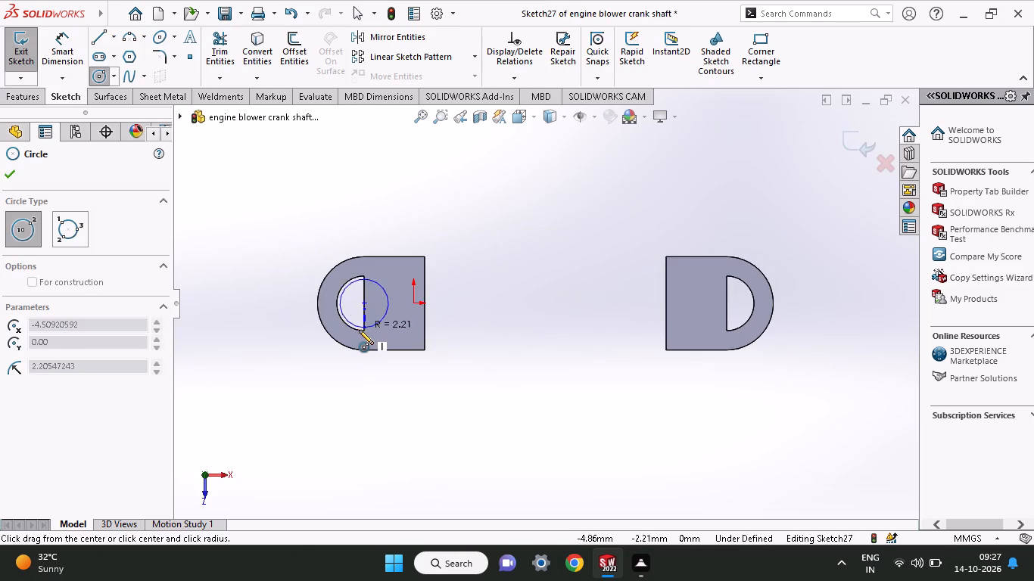
pyautogui.click(359, 330)
pyautogui.moveTo(496, 255); pyautogui.dragTo(486, 269, button='middle')
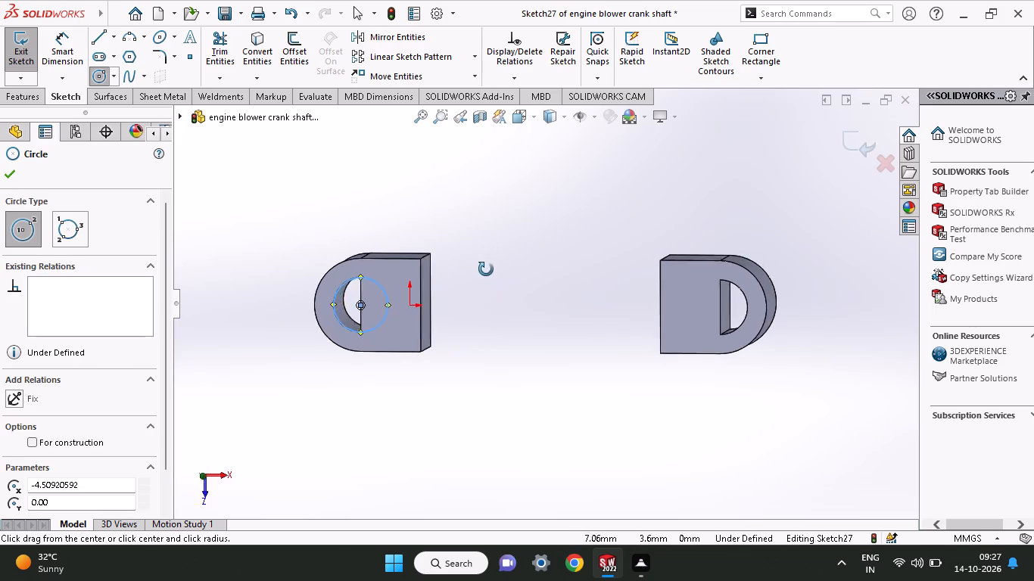
pyautogui.moveTo(486, 269); pyautogui.dragTo(474, 294, button='middle')
pyautogui.scroll(-1, 489, 299)
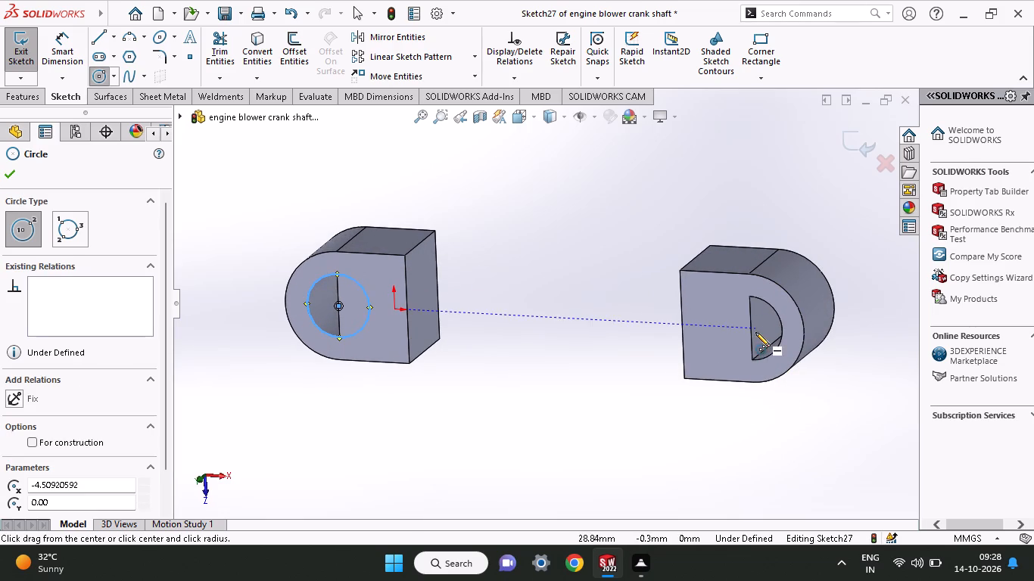
pyautogui.click(754, 328)
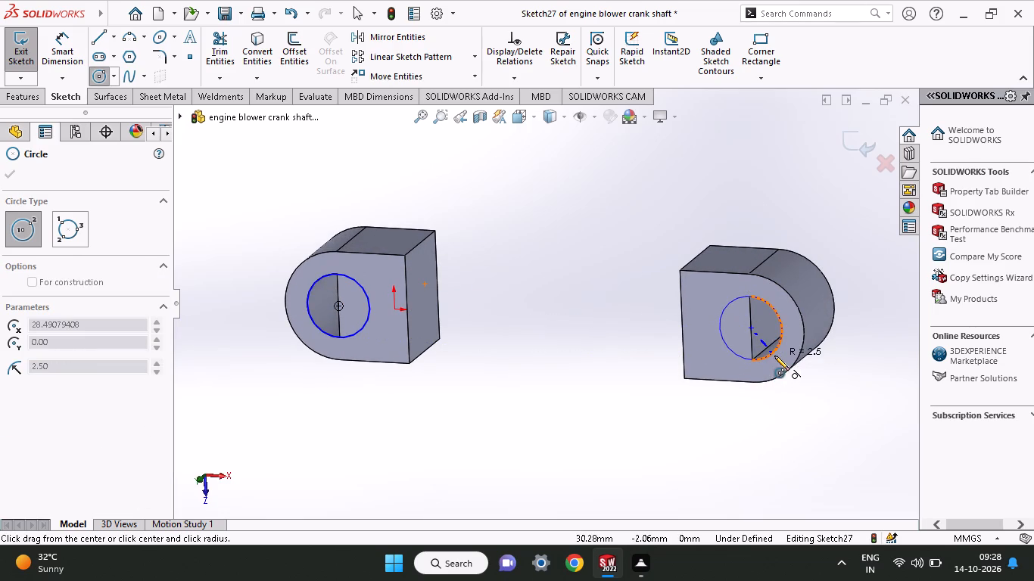
pyautogui.click(774, 356)
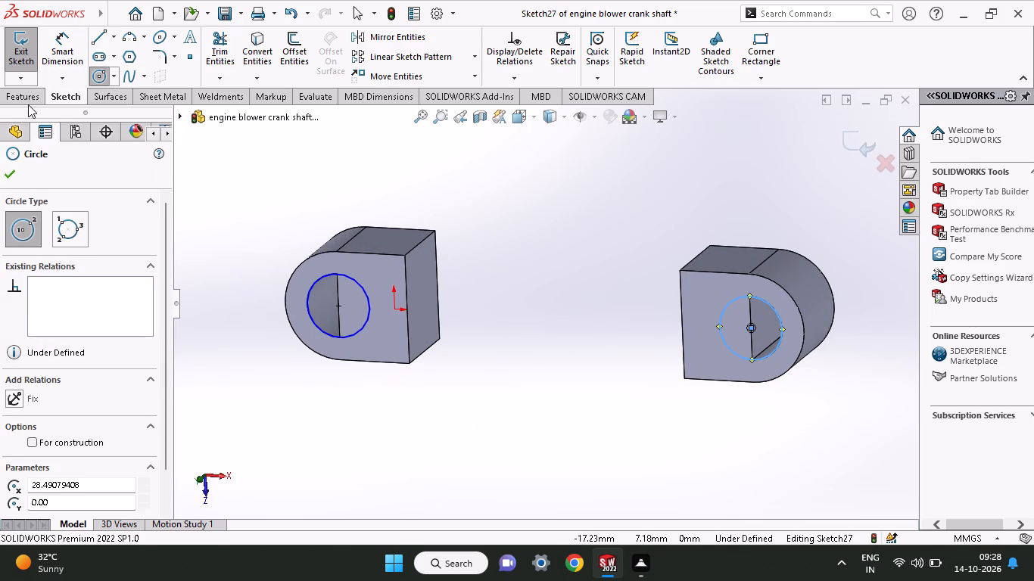
# Extrude-cut both circles 19 mm in the first direction and 20 mm in the second to reopen the bores.
pyautogui.click(28, 97)
pyautogui.click(223, 63)
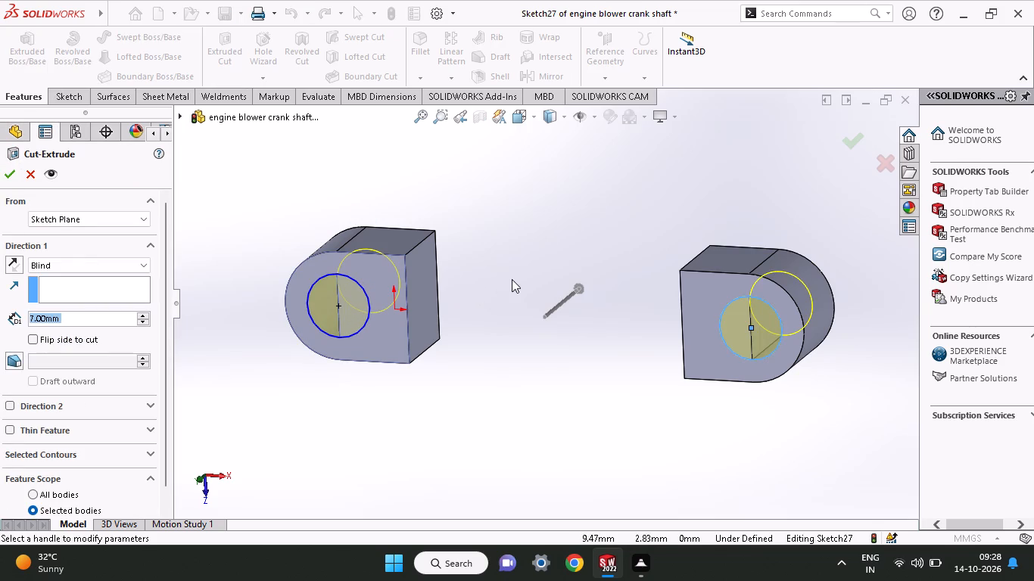
pyautogui.moveTo(588, 284); pyautogui.dragTo(593, 282)
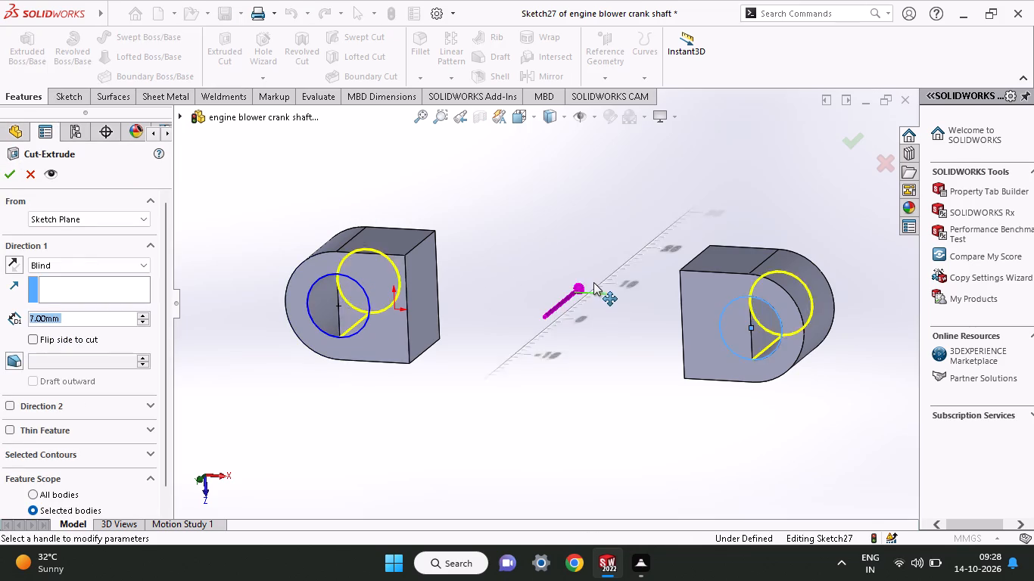
pyautogui.moveTo(593, 282); pyautogui.dragTo(624, 247)
pyautogui.moveTo(500, 360); pyautogui.dragTo(491, 381)
pyautogui.scroll(1, 500, 360)
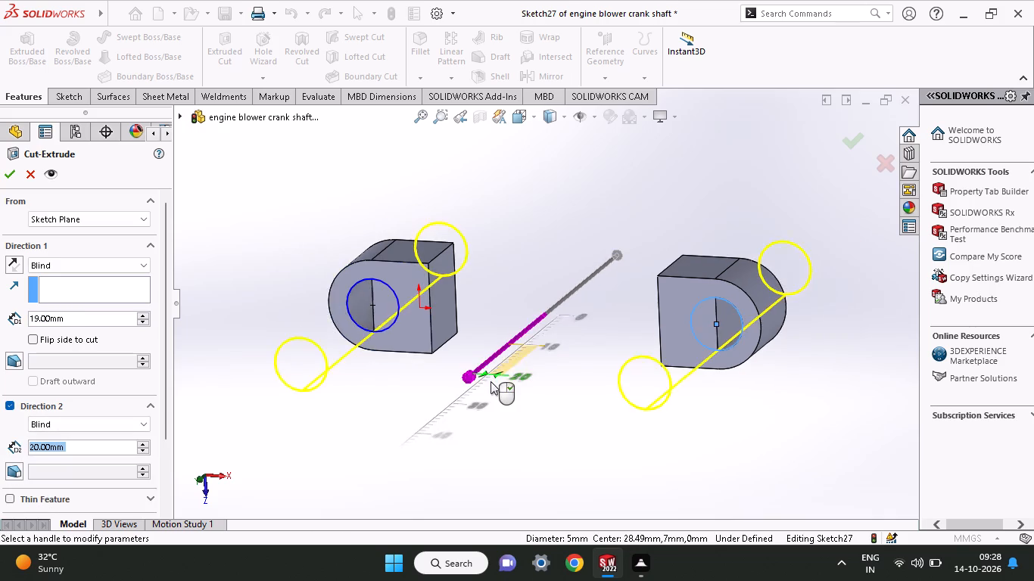
pyautogui.click(12, 172)
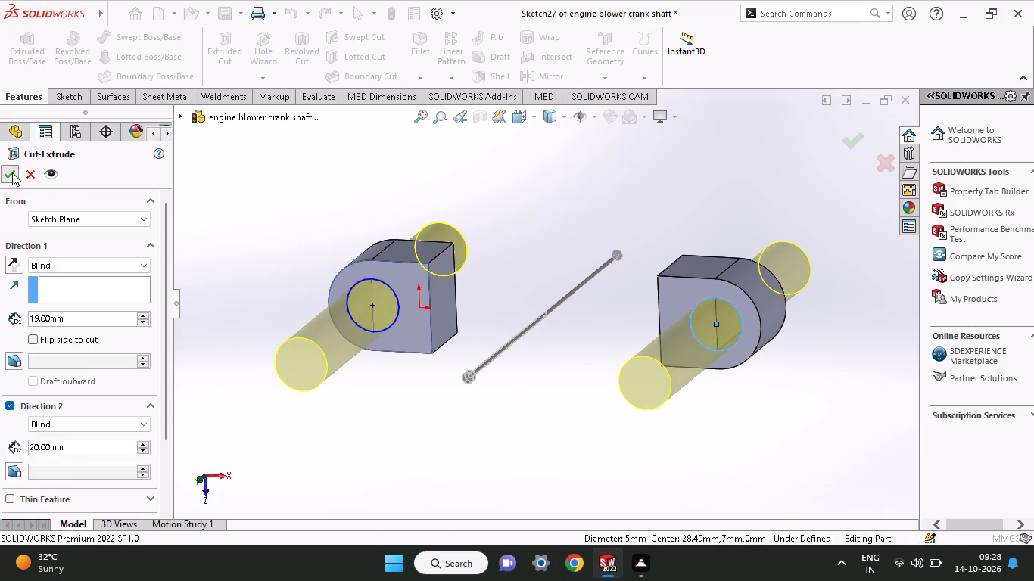
# On the flat side face of a block, sketch a horizontal line joining the midpoints of the two blocks' facing inner edges.
pyautogui.moveTo(454, 374); pyautogui.dragTo(476, 349, button='middle')
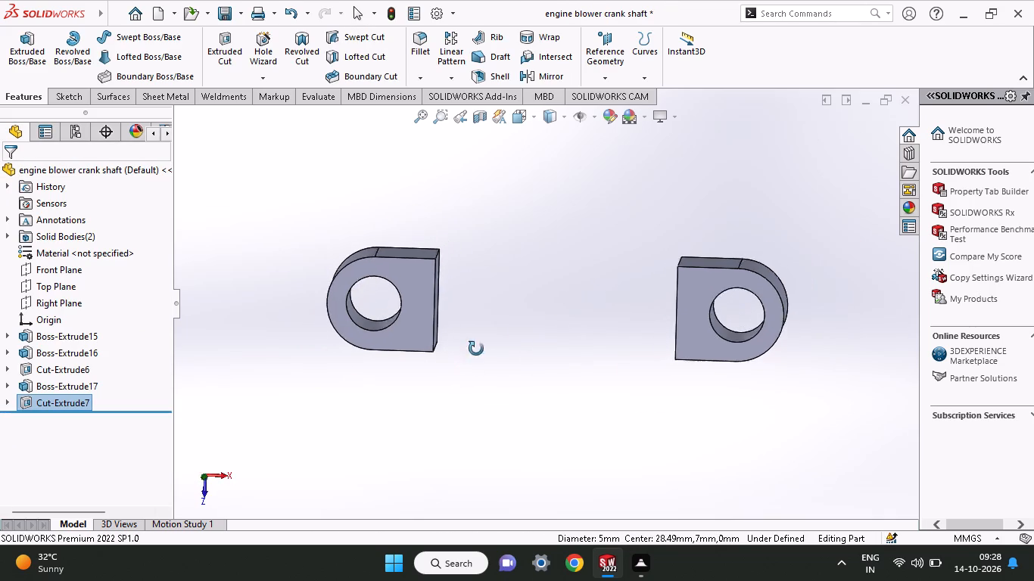
pyautogui.moveTo(476, 349); pyautogui.dragTo(455, 421, button='middle')
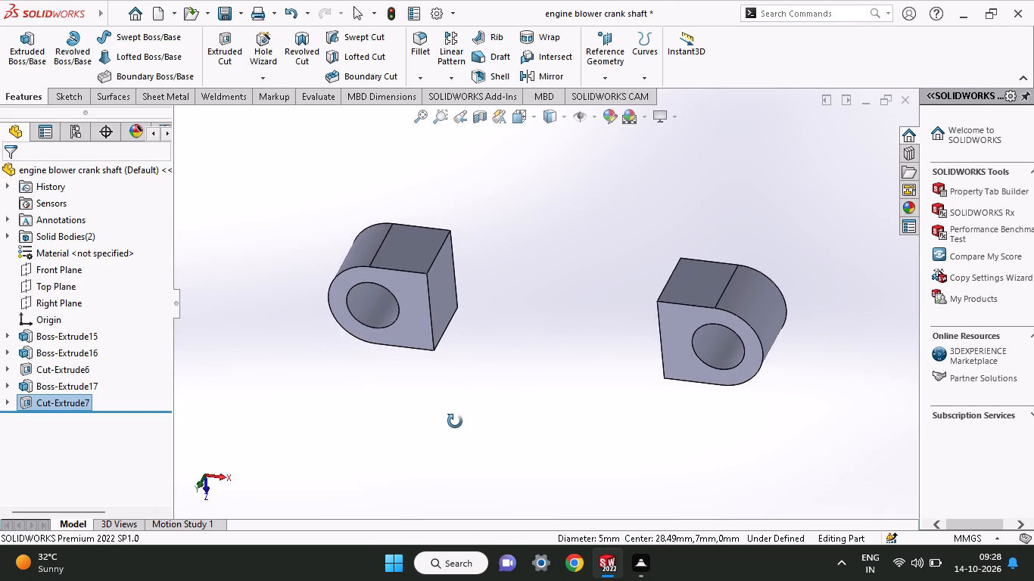
pyautogui.moveTo(455, 421); pyautogui.dragTo(466, 471, button='middle')
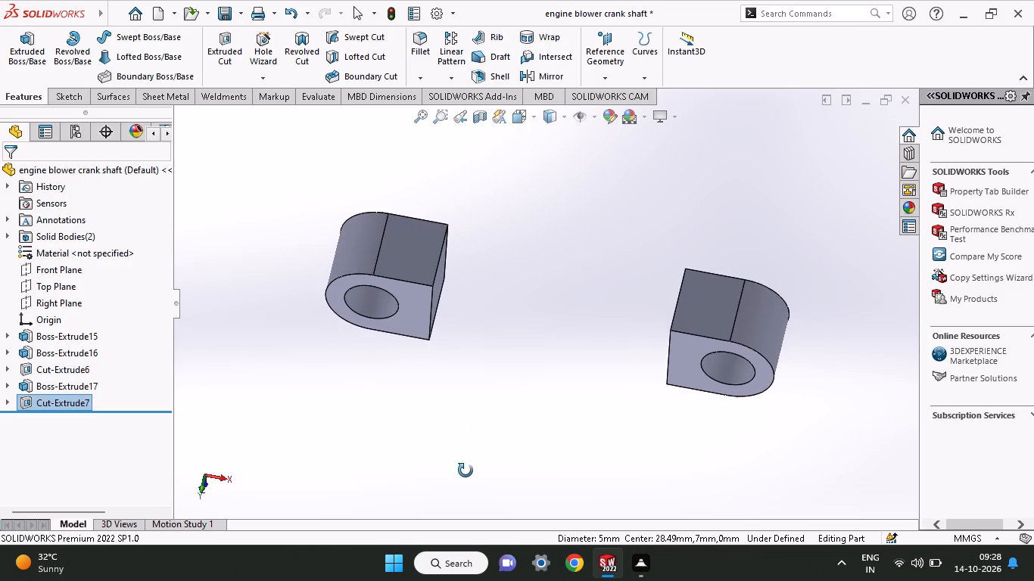
pyautogui.moveTo(466, 471); pyautogui.dragTo(483, 433, button='middle')
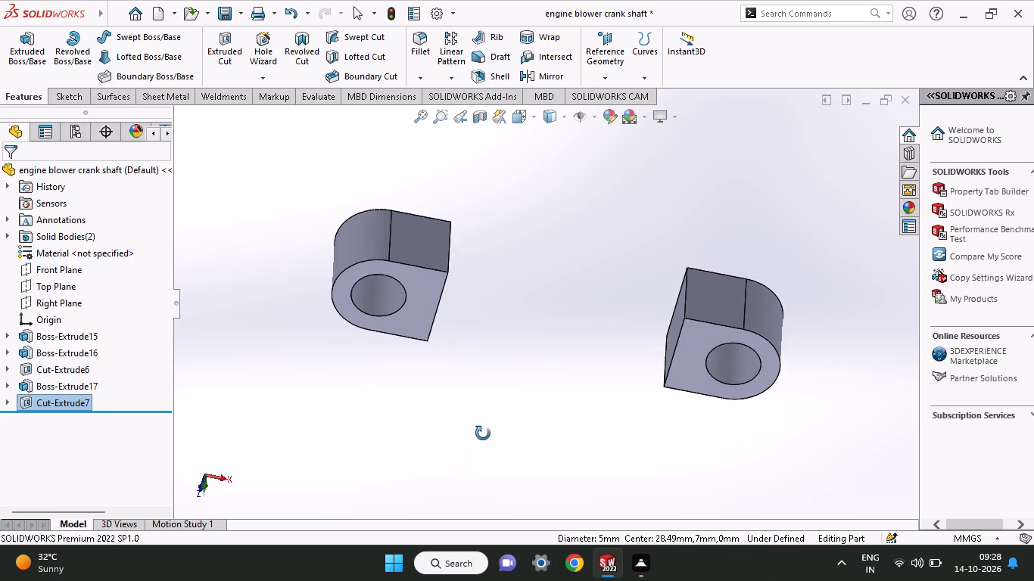
pyautogui.moveTo(483, 433); pyautogui.dragTo(488, 462, button='middle')
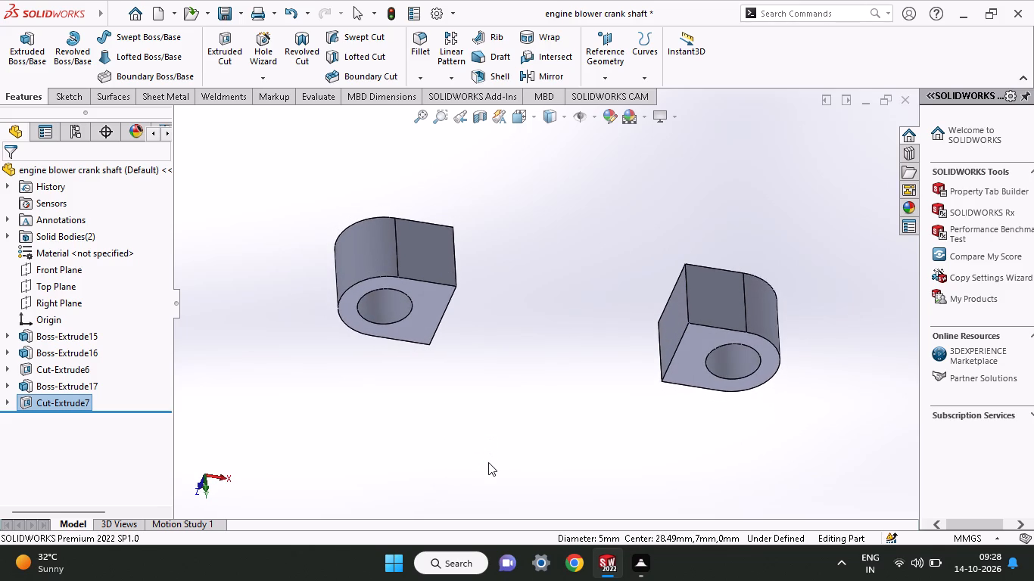
pyautogui.click(431, 248)
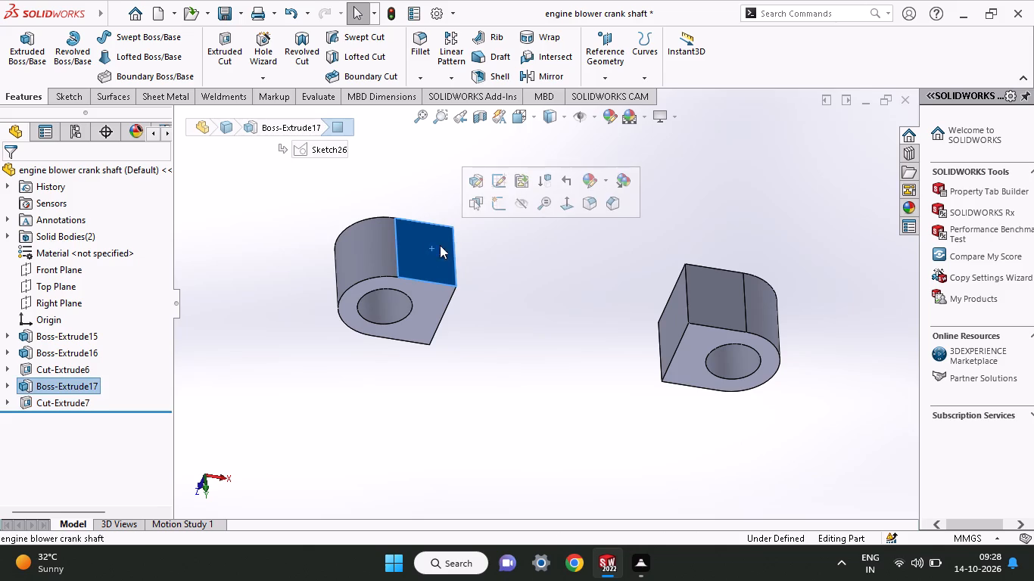
pyautogui.click(494, 204)
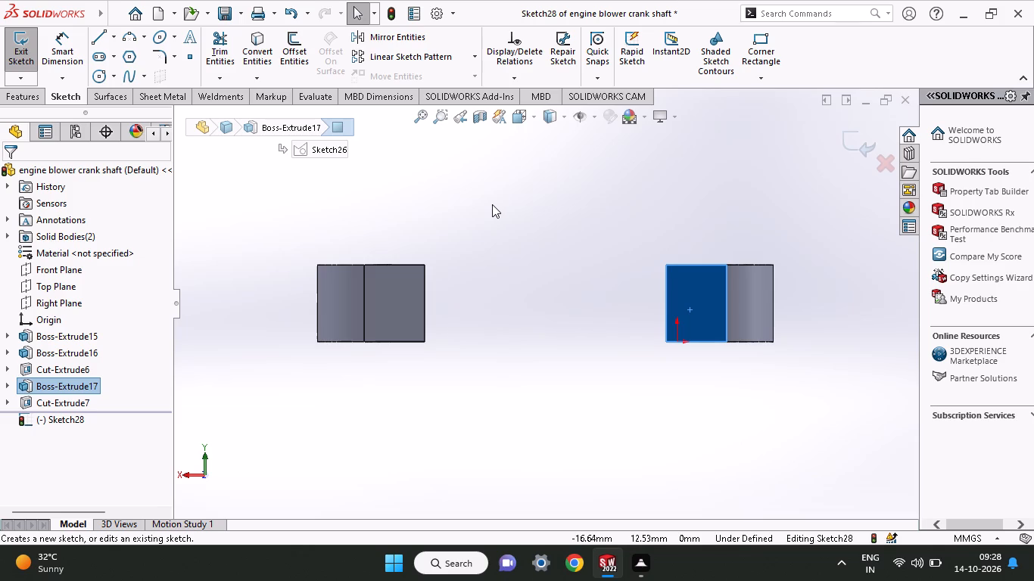
pyautogui.click(97, 41)
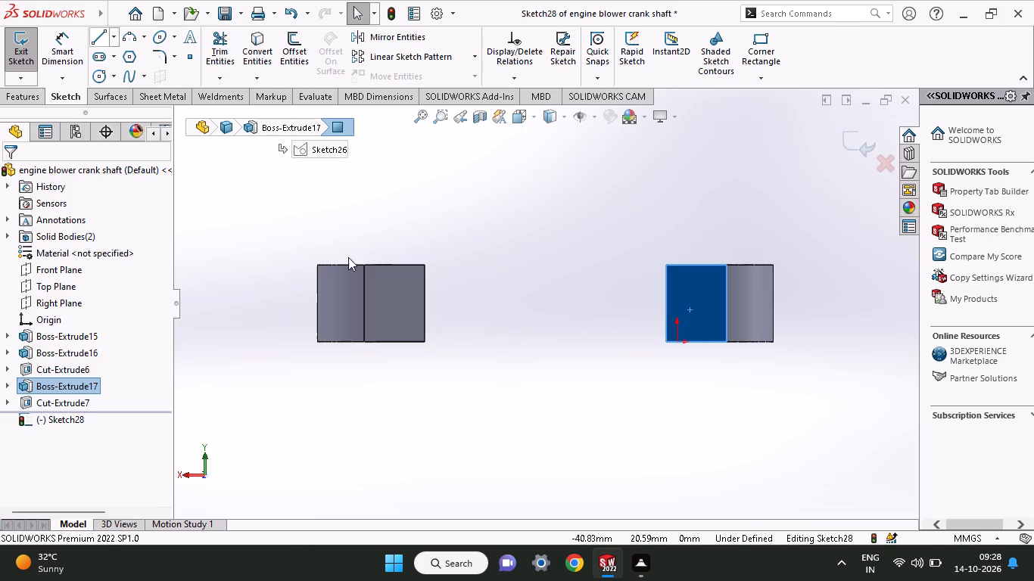
pyautogui.click(424, 304)
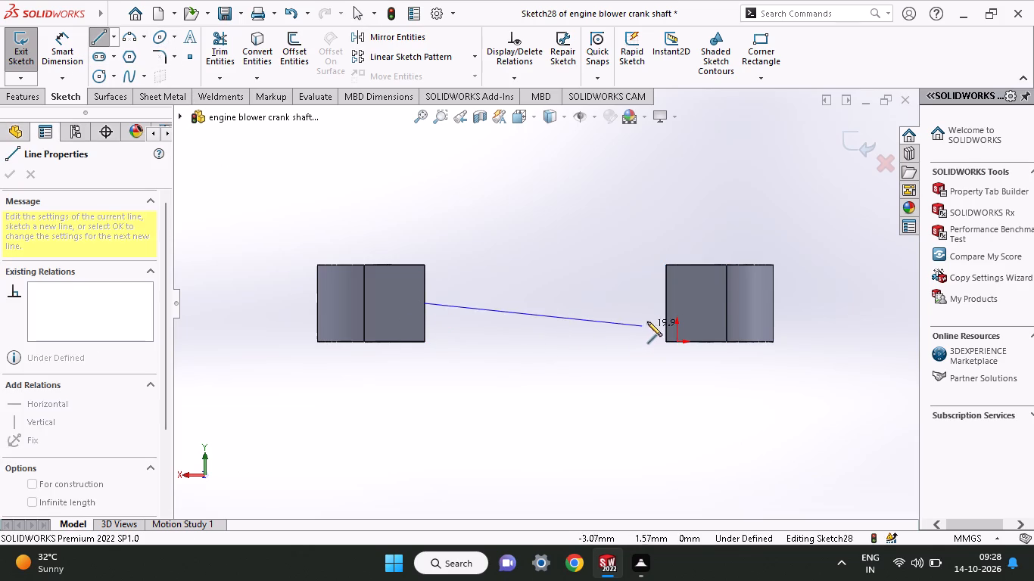
pyautogui.click(665, 306)
pyautogui.rightClick(595, 258)
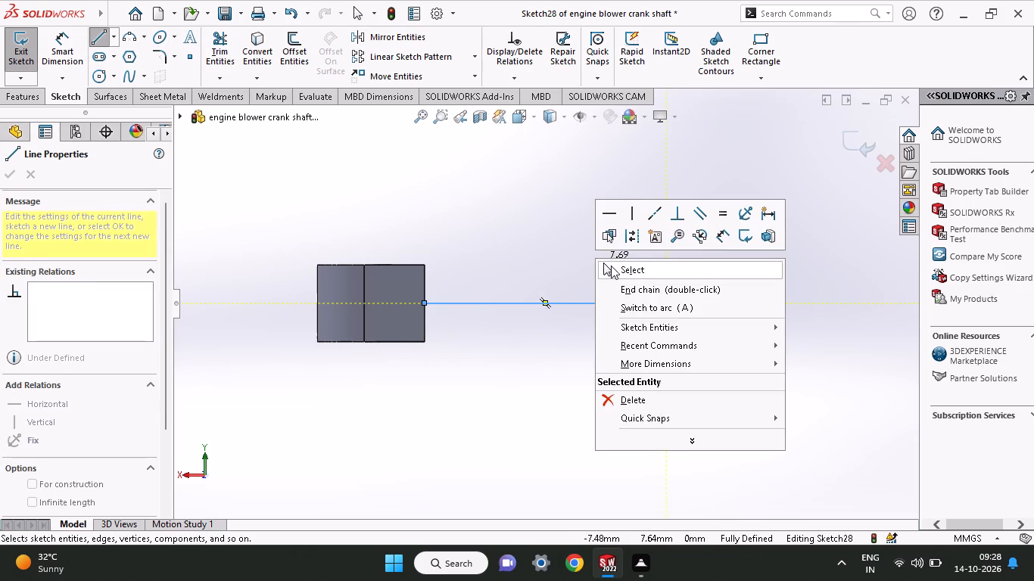
pyautogui.click(611, 266)
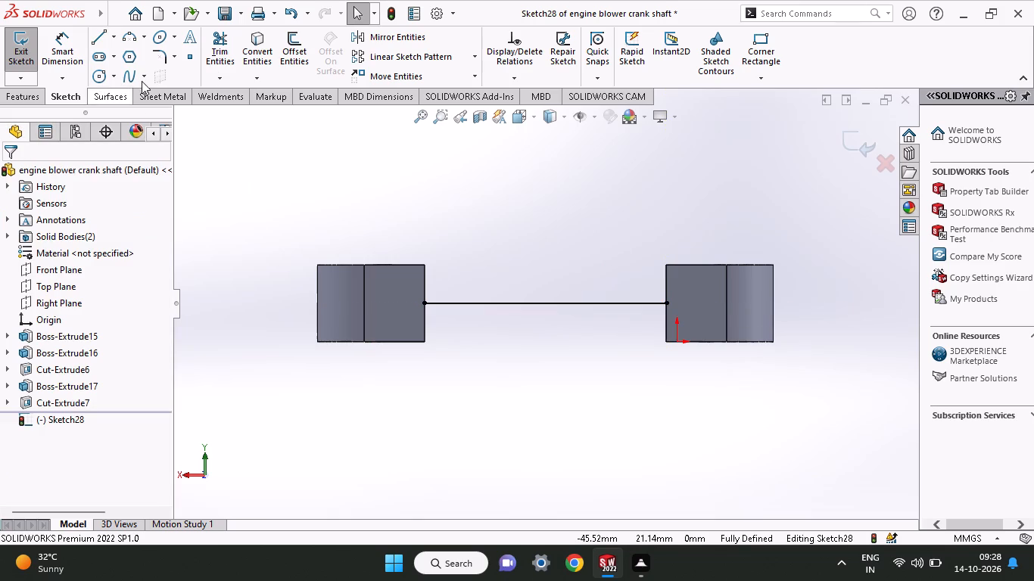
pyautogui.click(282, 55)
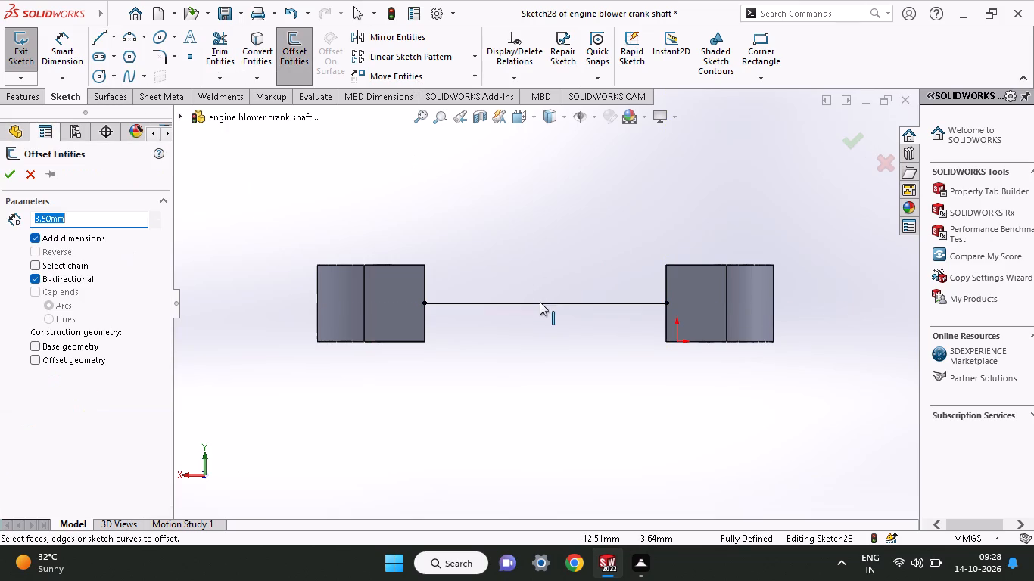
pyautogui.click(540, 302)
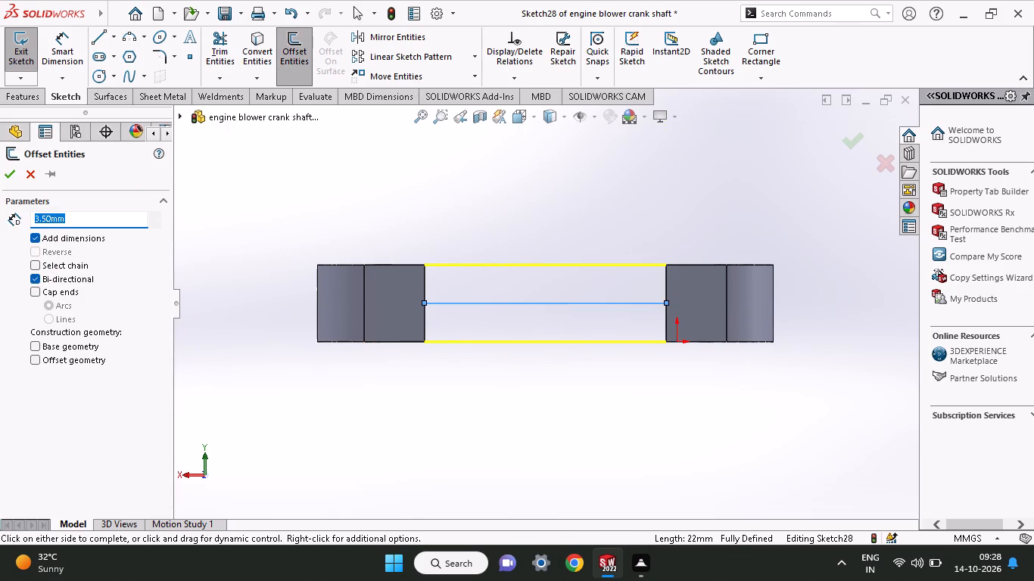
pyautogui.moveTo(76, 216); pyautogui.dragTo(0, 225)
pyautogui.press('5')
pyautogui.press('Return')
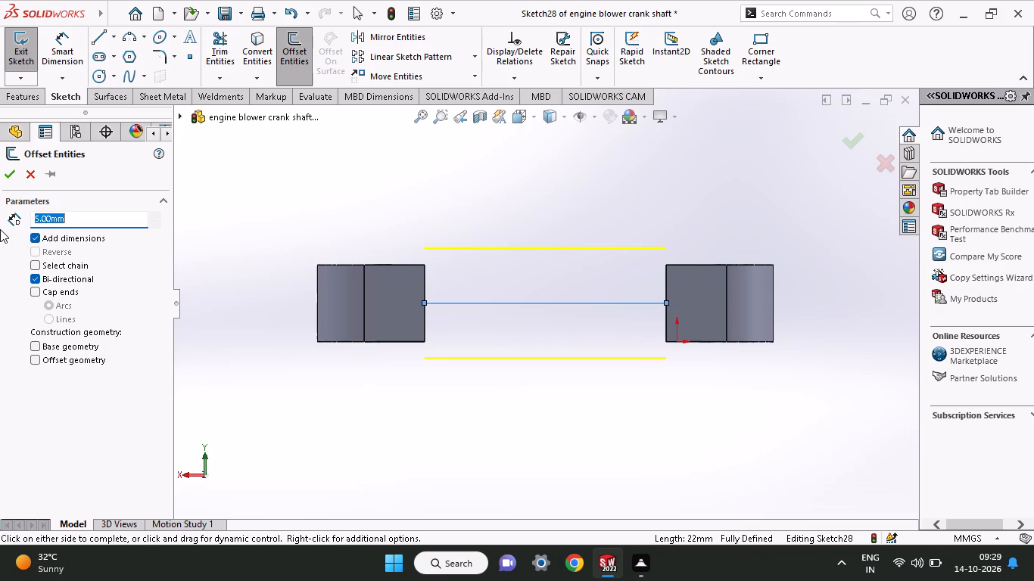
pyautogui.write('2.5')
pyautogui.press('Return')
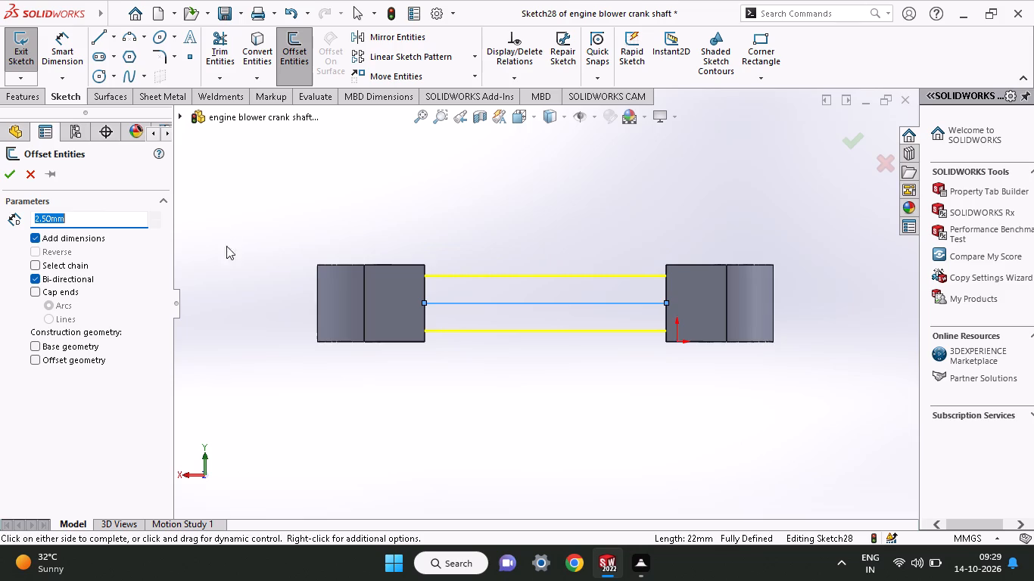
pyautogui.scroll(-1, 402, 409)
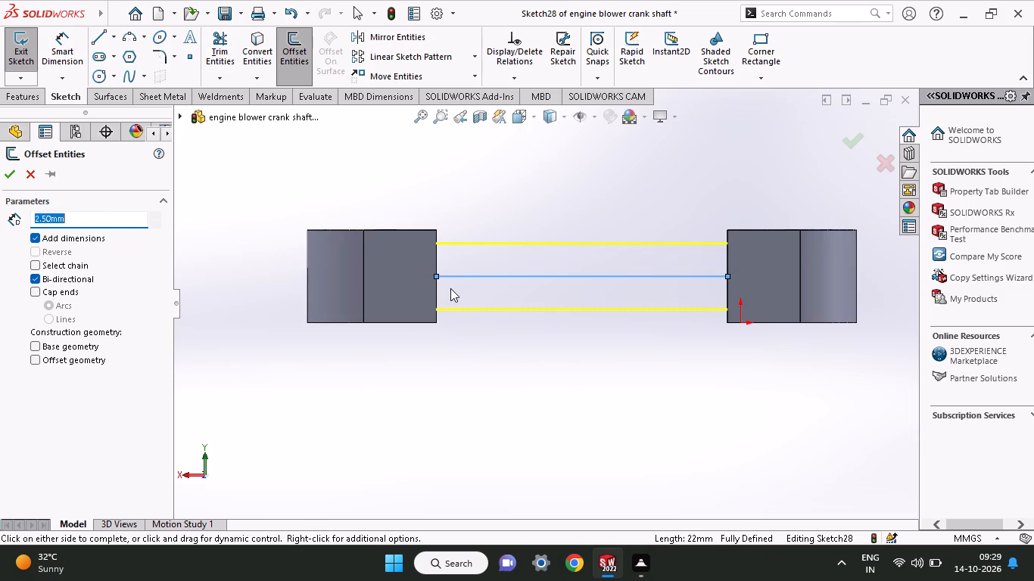
# Sketch a vertical line up from the block's lower inner corner along its inner edge and dimension it to 2 mm.
pyautogui.click(98, 41)
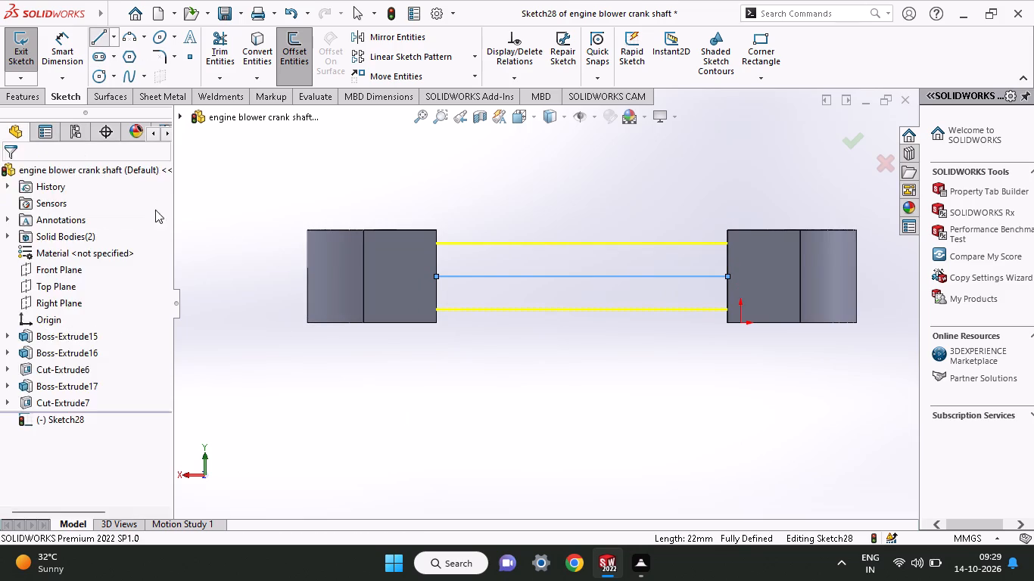
pyautogui.click(436, 322)
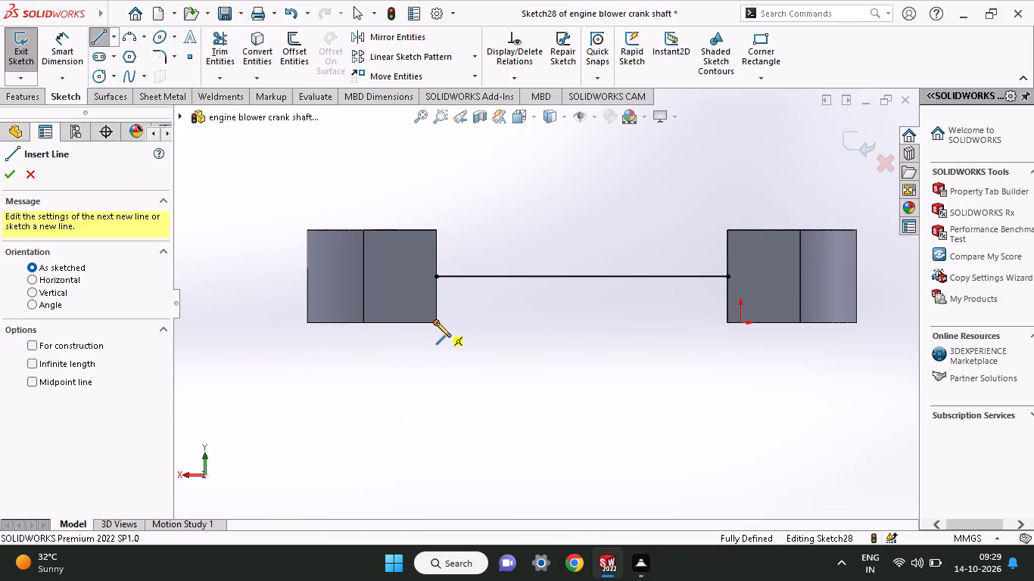
pyautogui.click(437, 301)
pyautogui.rightClick(464, 255)
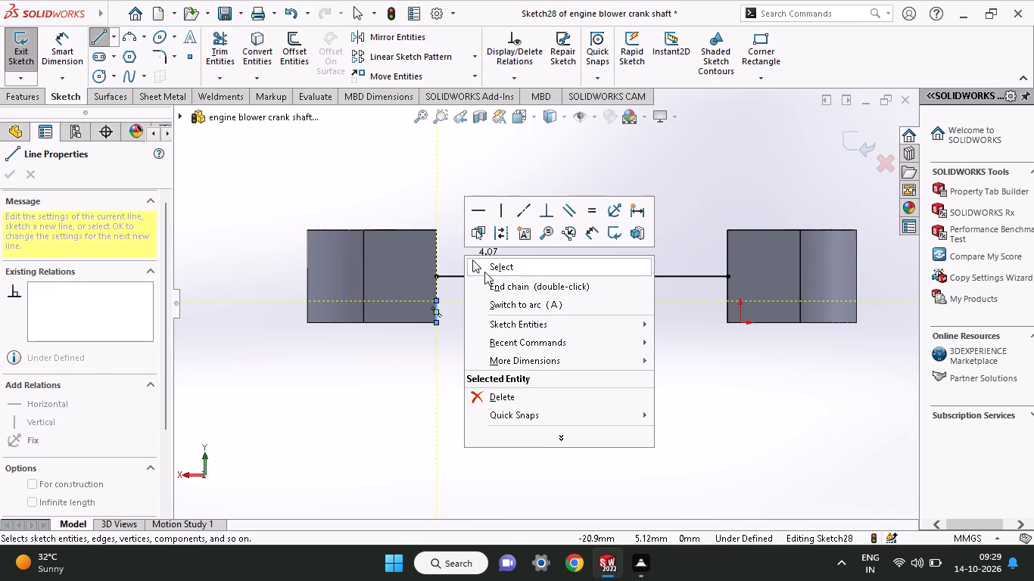
pyautogui.click(484, 272)
pyautogui.click(69, 42)
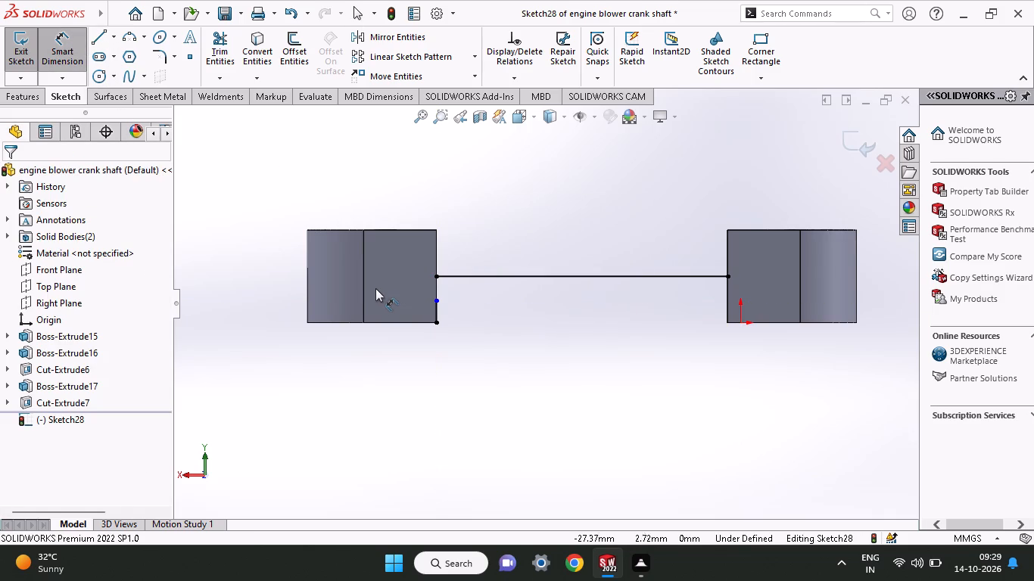
pyautogui.click(433, 324)
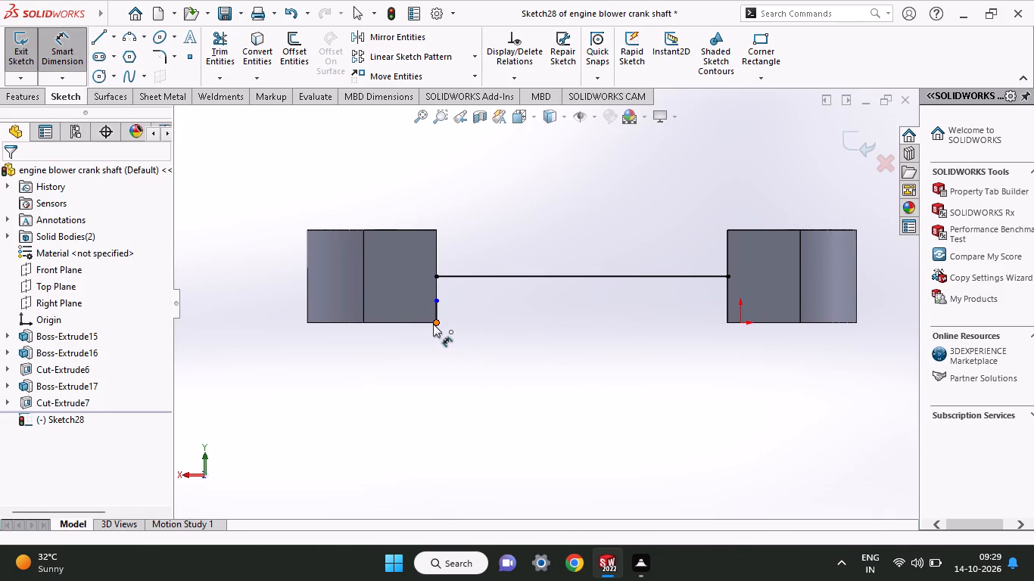
pyautogui.click(435, 302)
pyautogui.click(455, 302)
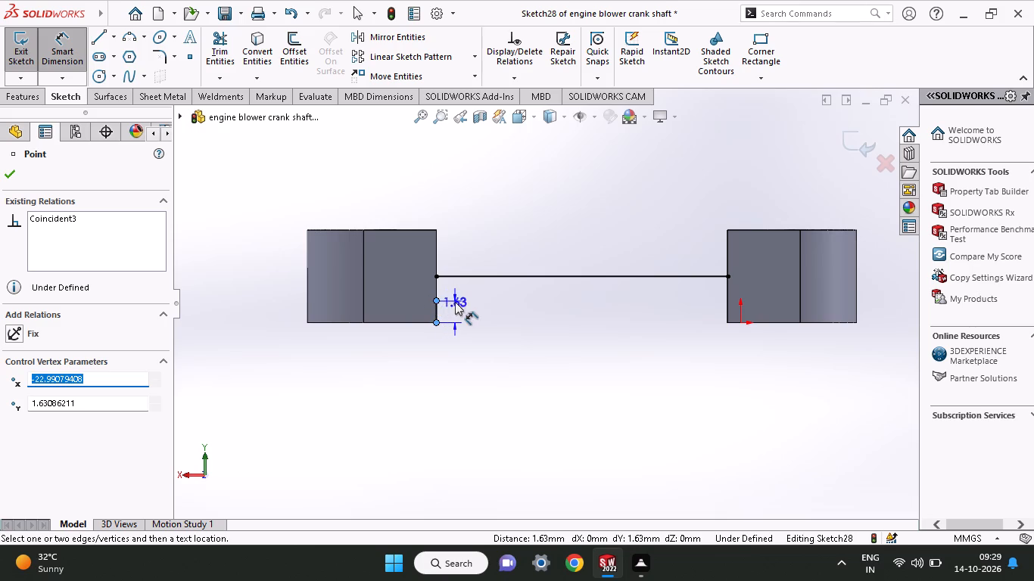
pyautogui.press('2')
pyautogui.press('Return')
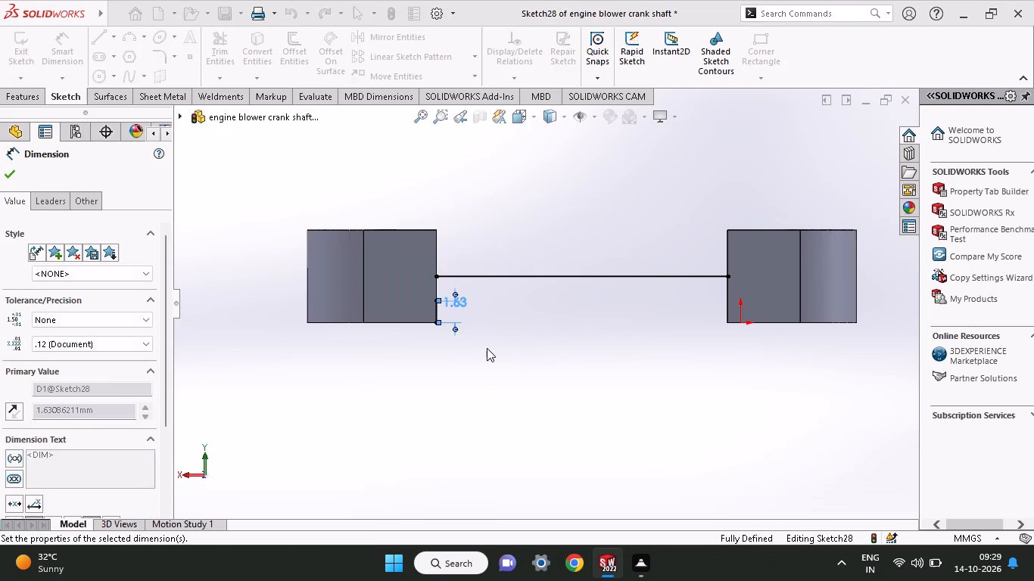
pyautogui.click(10, 177)
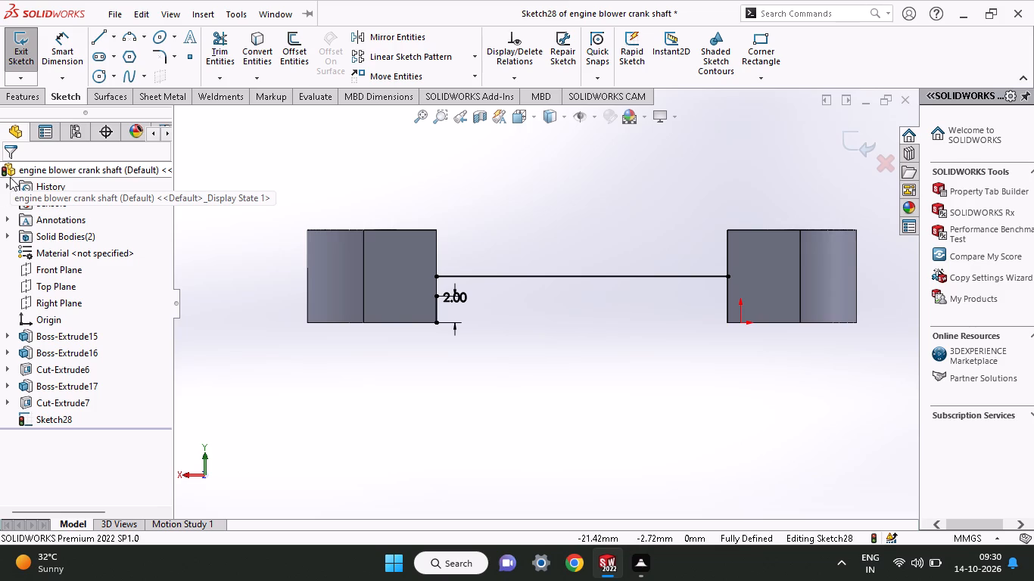
# Offset the horizontal line joining the blocks by 1.5 mm in both directions, with dimensions added.
pyautogui.click(293, 54)
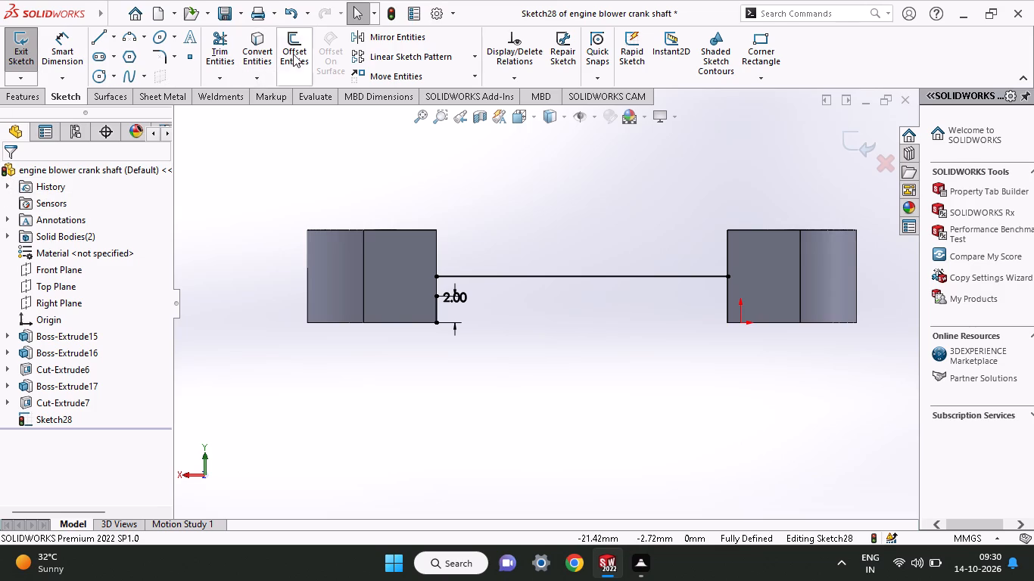
pyautogui.click(543, 273)
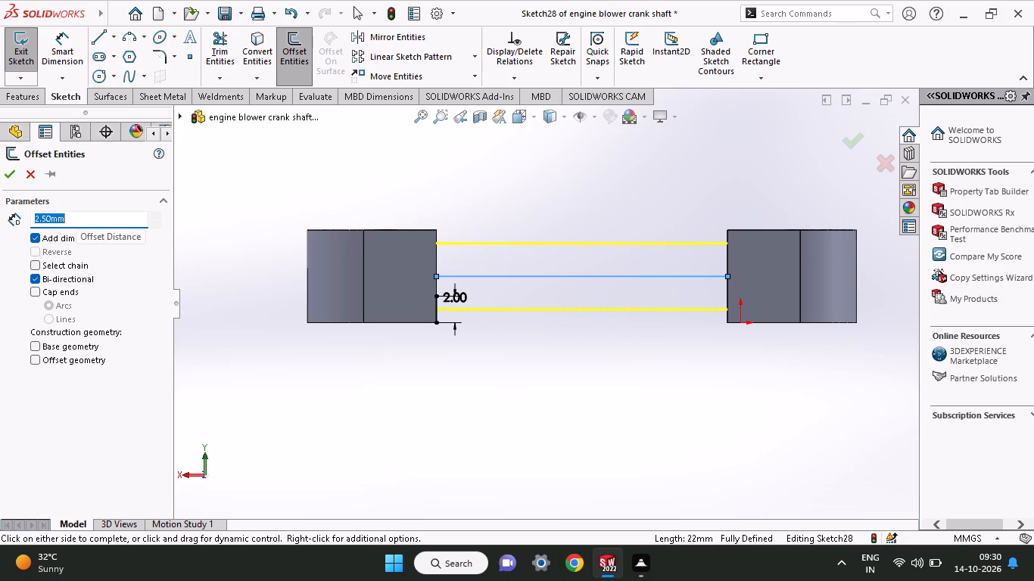
pyautogui.press('1')
pyautogui.press('Return')
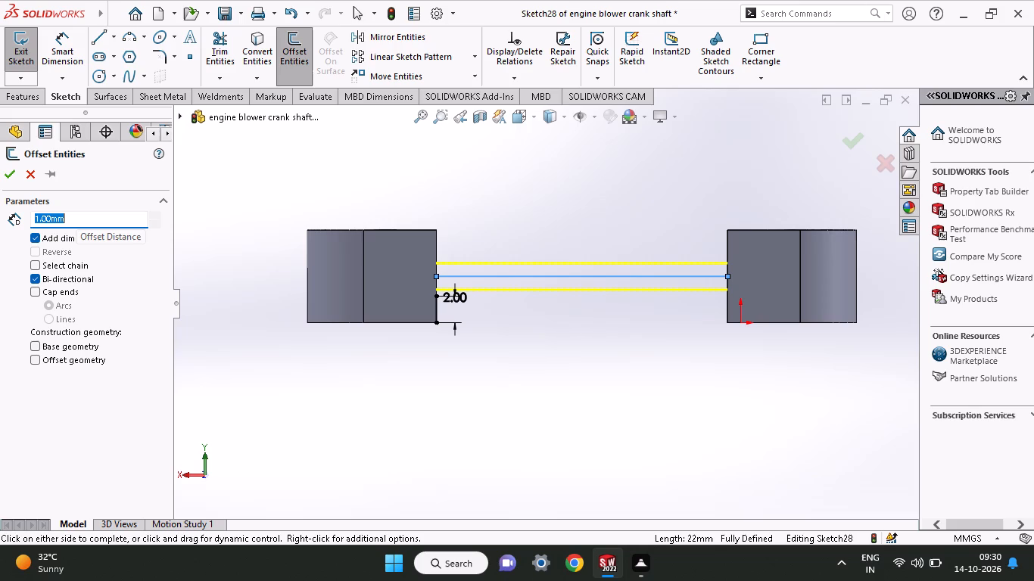
pyautogui.press('2')
pyautogui.press('Return')
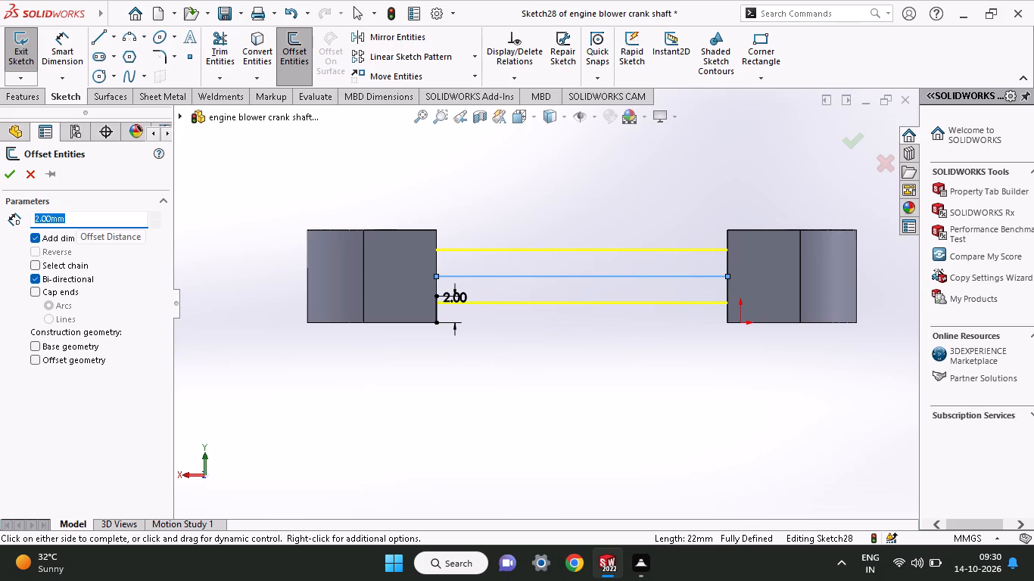
pyautogui.write('1.')
pyautogui.press('Return')
pyautogui.write('1.')
pyautogui.press('5')
pyautogui.press('Return')
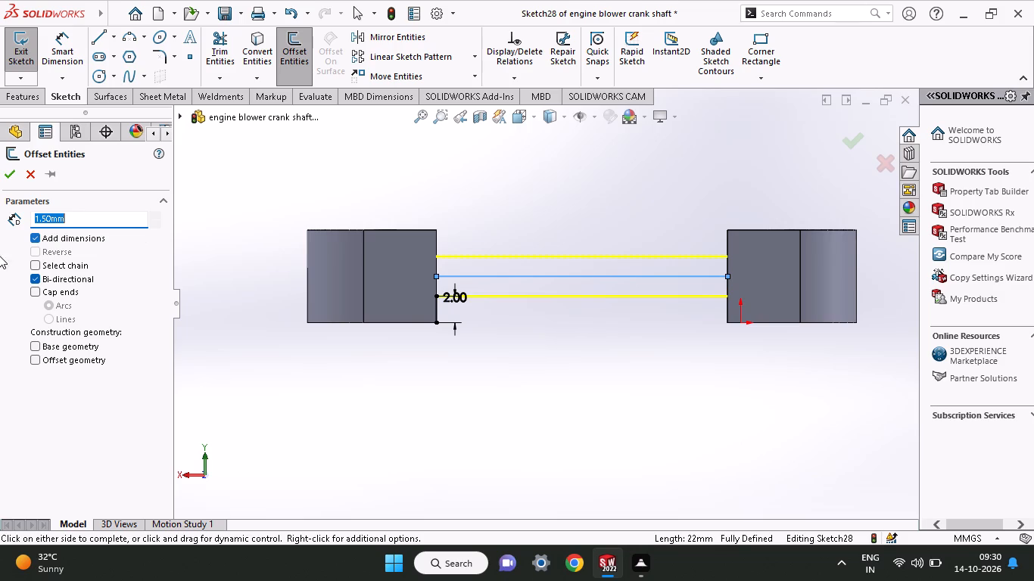
pyautogui.click(14, 179)
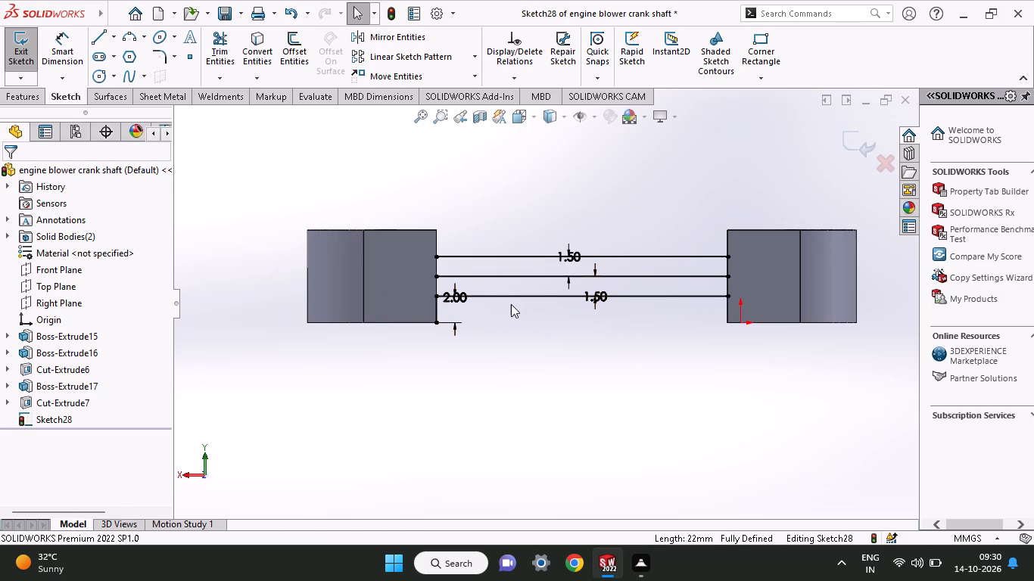
# Sketch a circle below the lower offset line, beside the block with the 2 mm line, and dimension it to 4 mm diameter.
pyautogui.keyDown('ctrl'); pyautogui.scroll(2, 511, 304); pyautogui.keyUp('ctrl')
pyautogui.keyDown('ctrl'); pyautogui.scroll(-9, 511, 304); pyautogui.keyUp('ctrl')
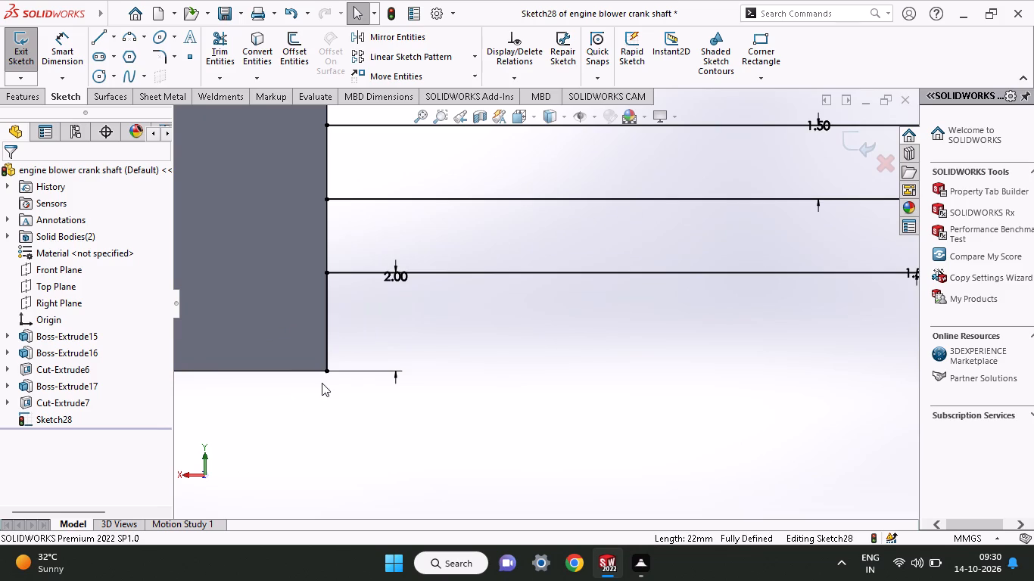
pyautogui.click(98, 78)
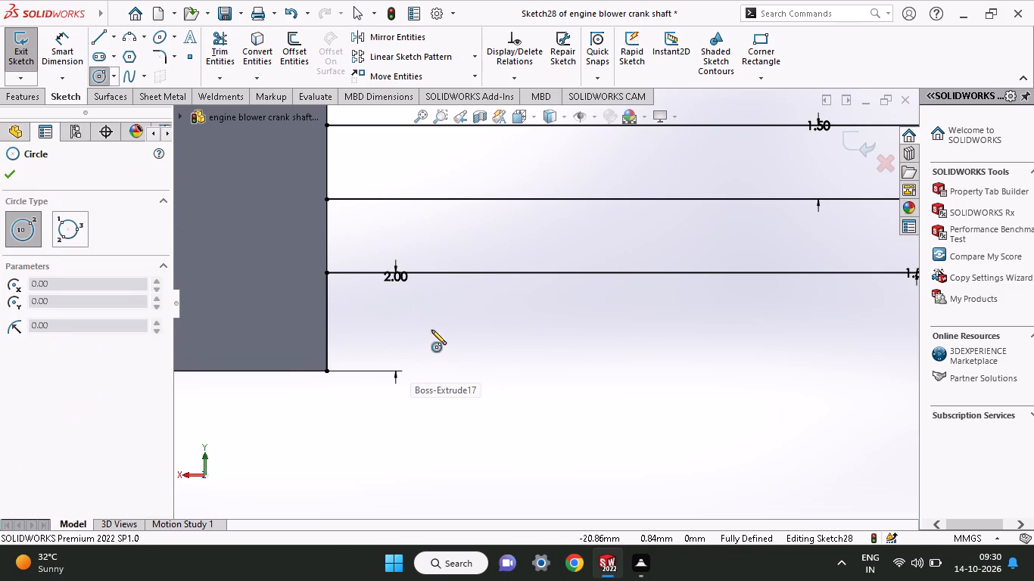
pyautogui.click(431, 330)
pyautogui.click(450, 356)
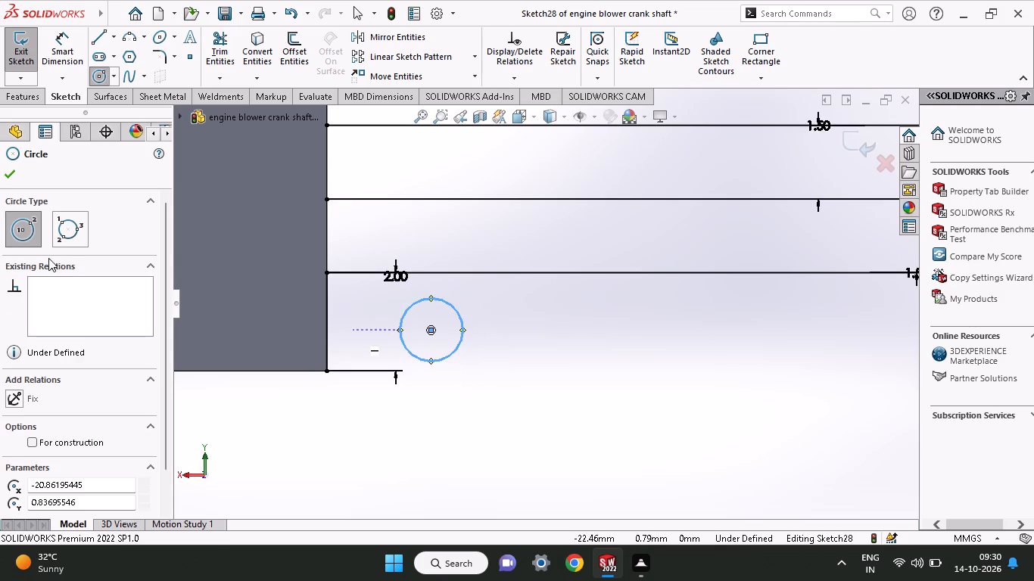
pyautogui.click(70, 45)
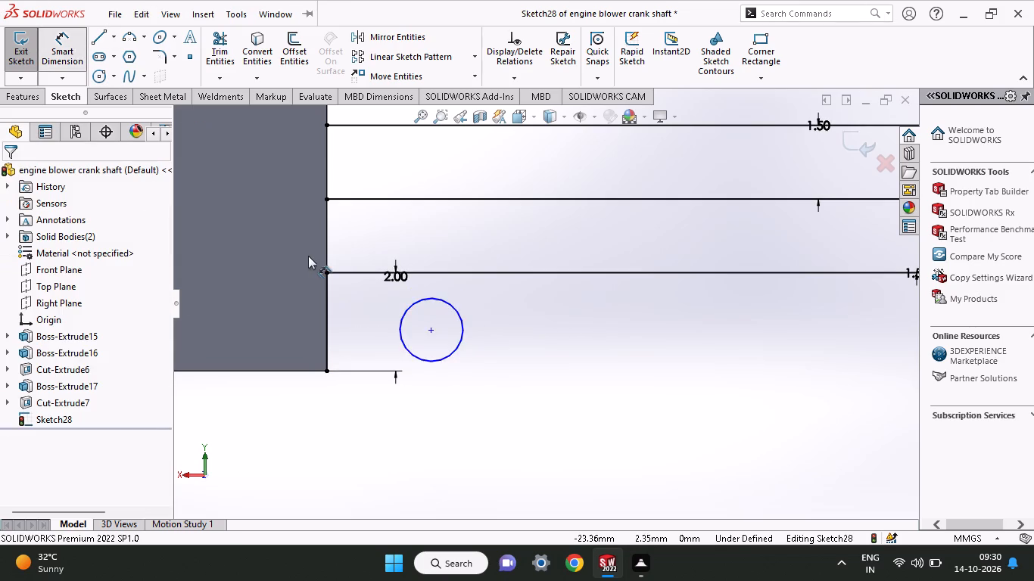
pyautogui.scroll(-1, 336, 338)
pyautogui.click(446, 359)
pyautogui.click(441, 397)
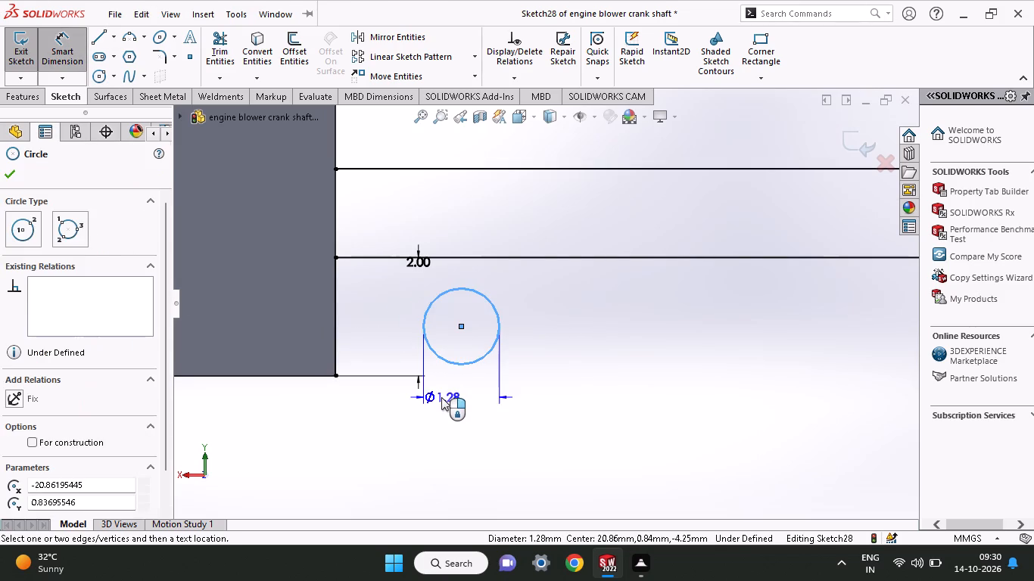
pyautogui.press('4')
pyautogui.press('Return')
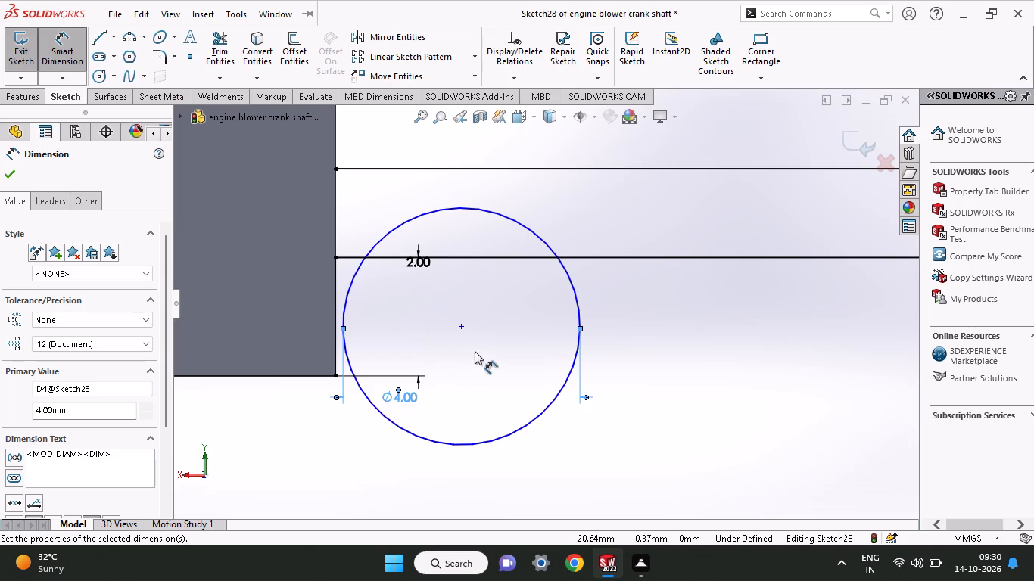
pyautogui.click(7, 173)
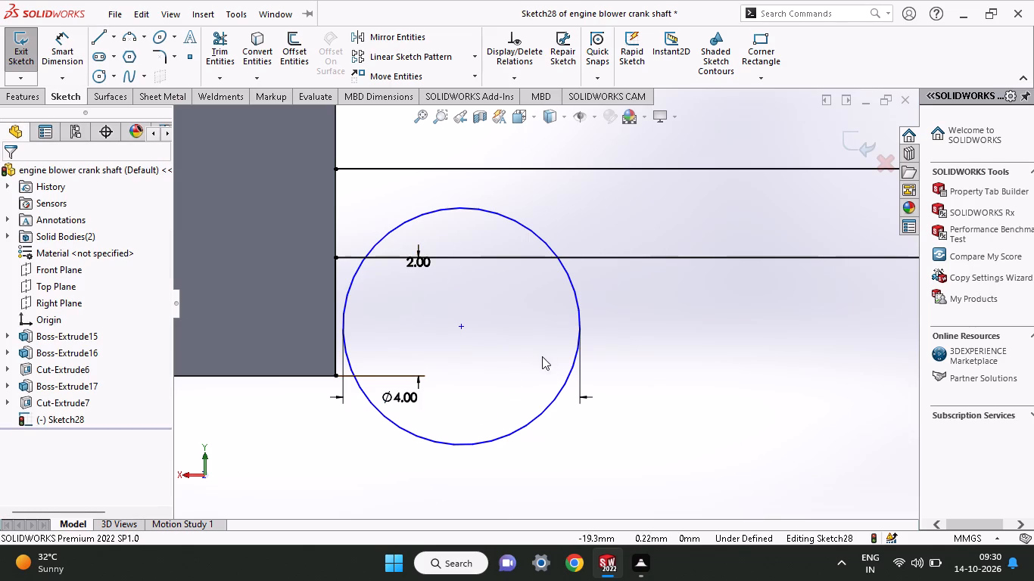
# Move the 4 mm circle's centre below the block's bottom edge level and make the circle tangent to the 2 mm vertical line.
pyautogui.moveTo(463, 327); pyautogui.dragTo(465, 351)
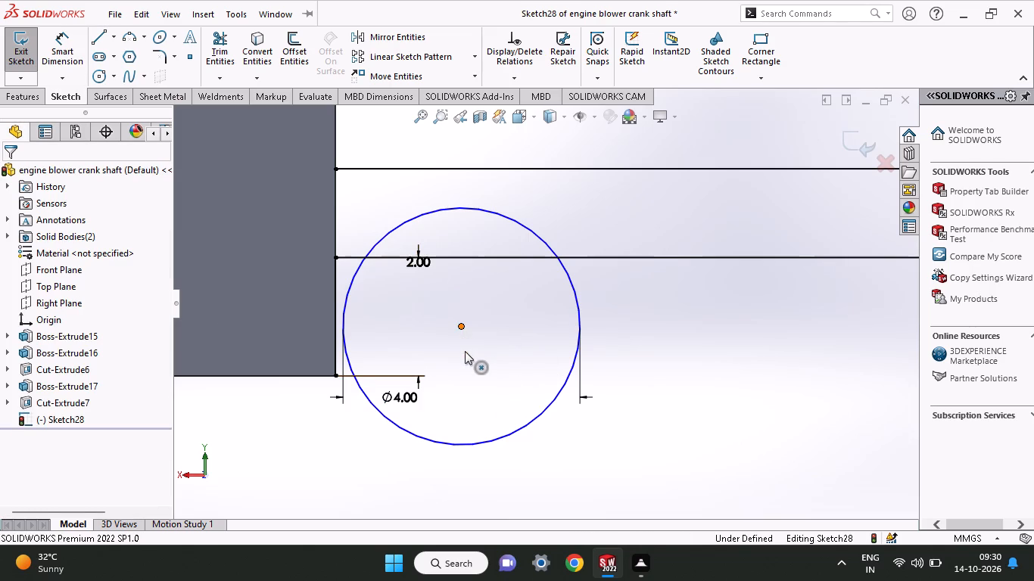
pyautogui.moveTo(465, 351); pyautogui.dragTo(468, 409)
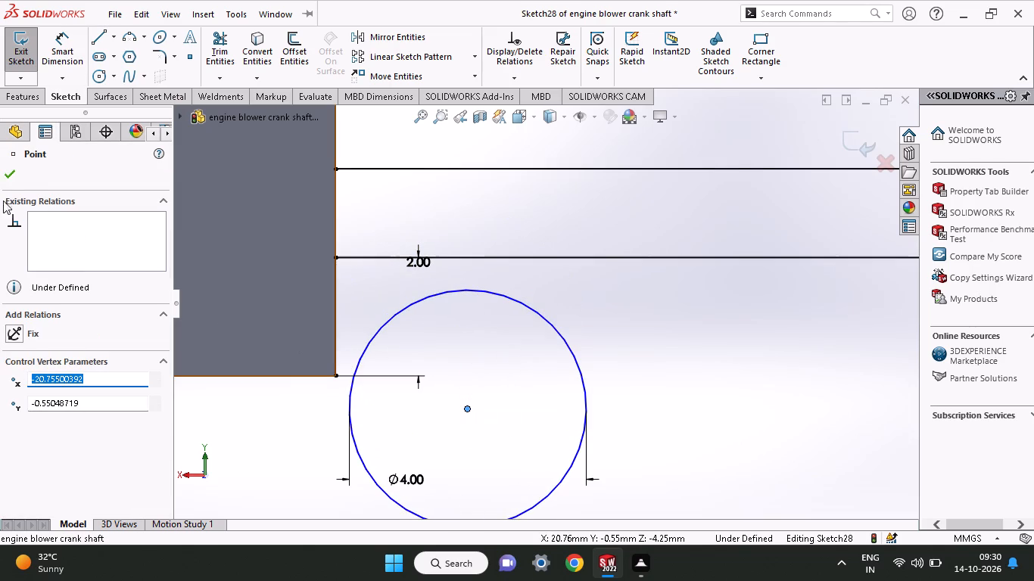
pyautogui.click(7, 172)
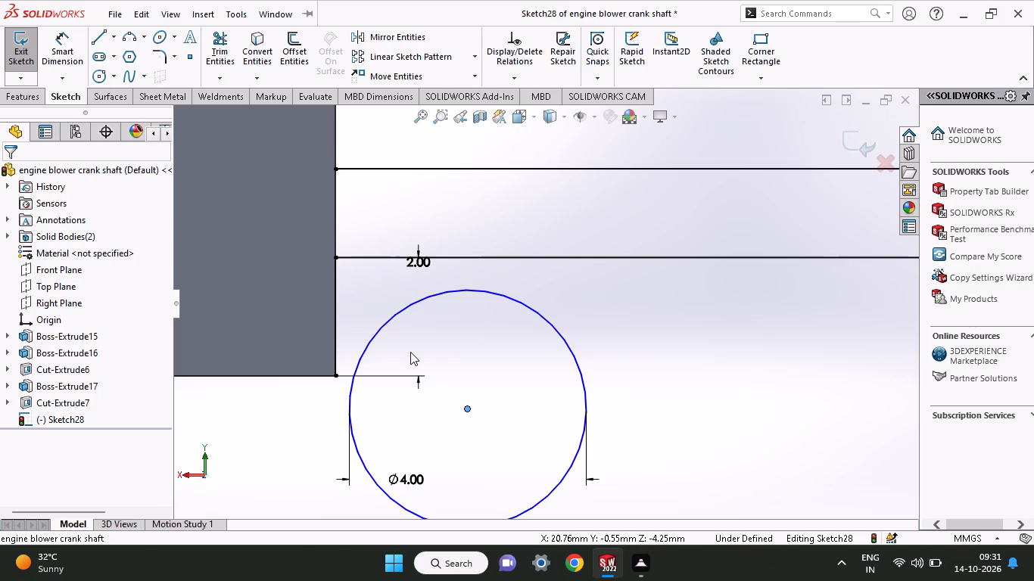
pyautogui.scroll(1, 410, 352)
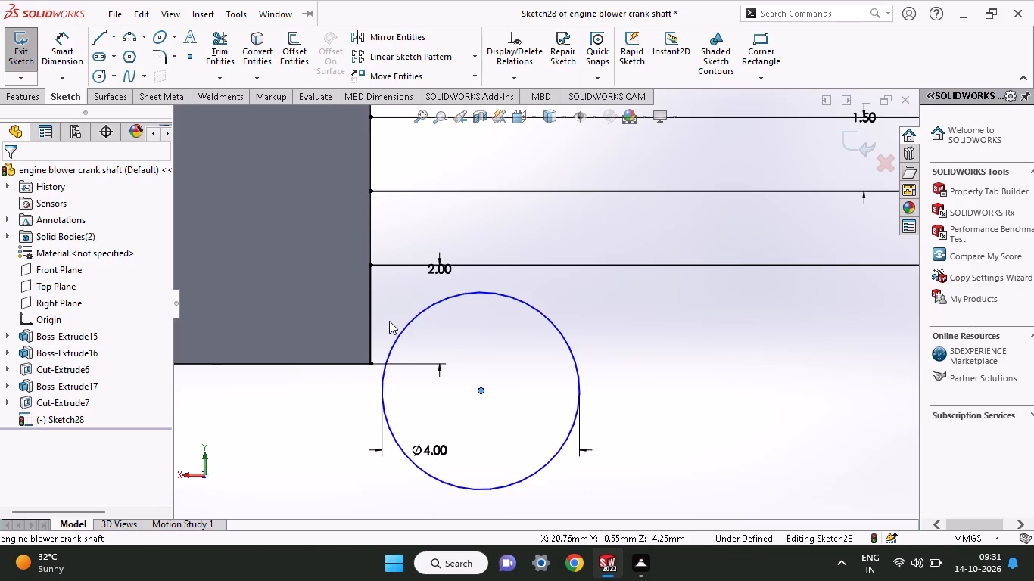
pyautogui.scroll(-1, 375, 322)
pyautogui.scroll(1, 369, 322)
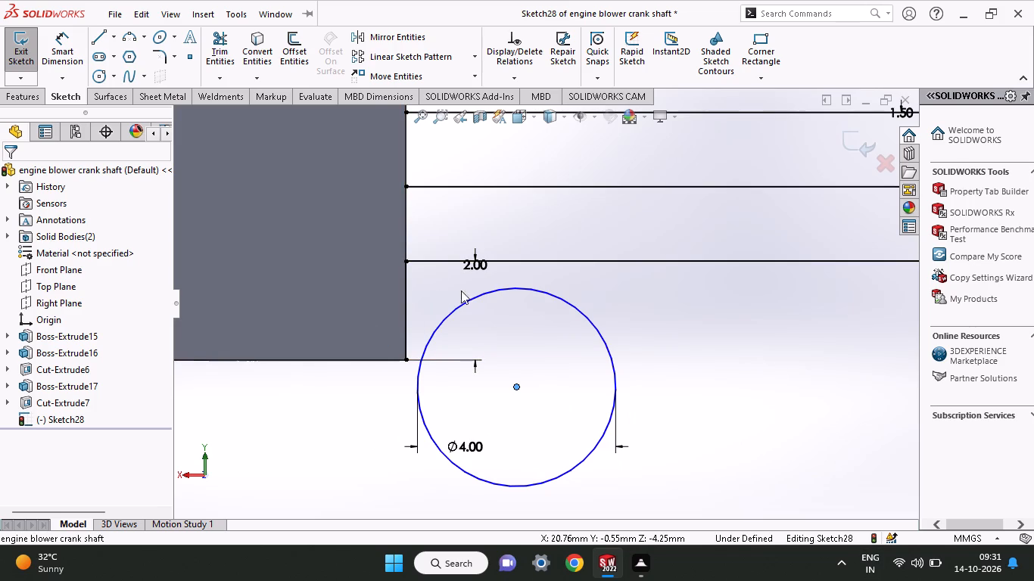
pyautogui.click(406, 301)
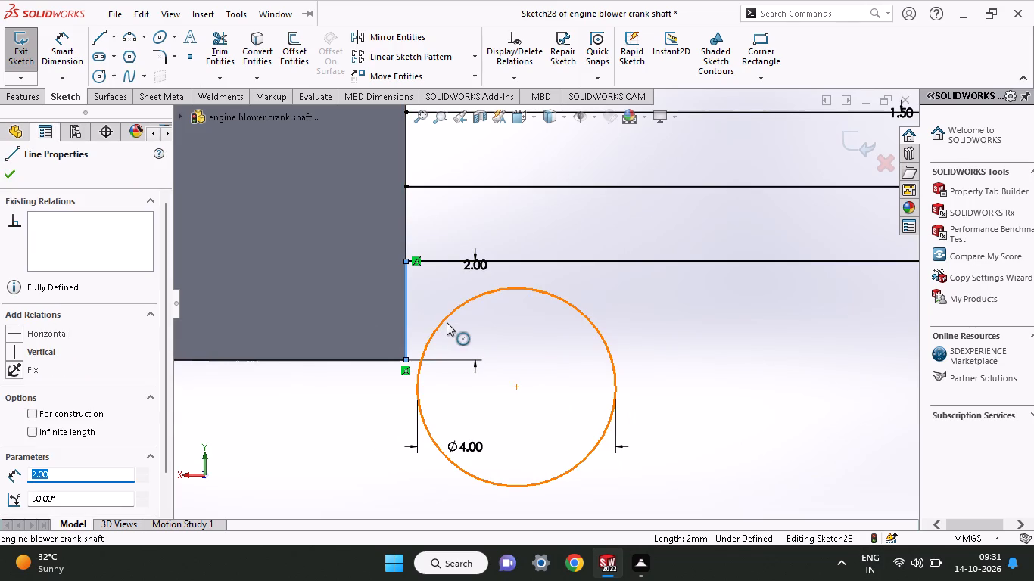
pyautogui.keyDown('shift'); pyautogui.click(447, 322); pyautogui.keyUp('shift')
pyautogui.click(39, 420)
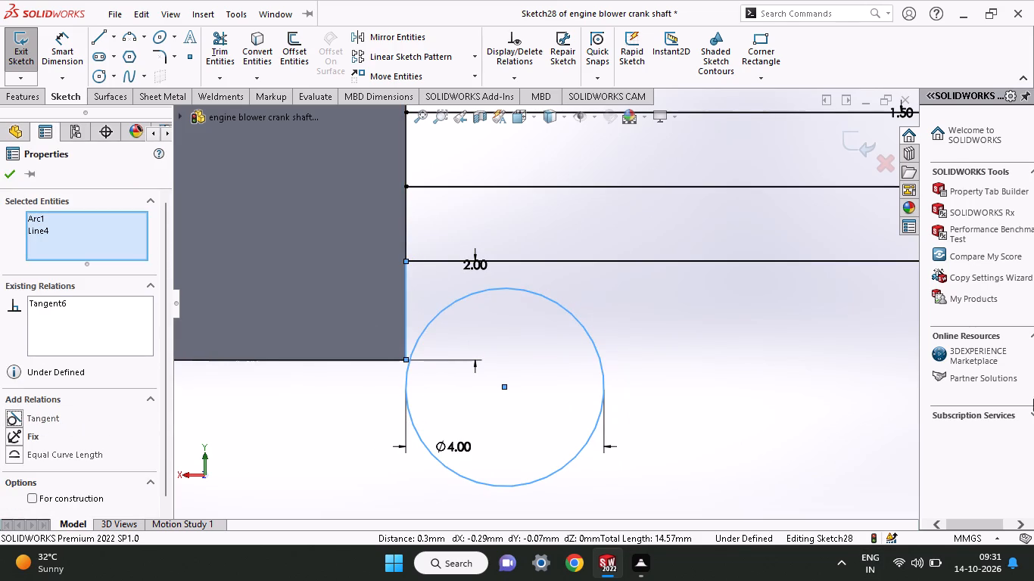
pyautogui.click(4, 175)
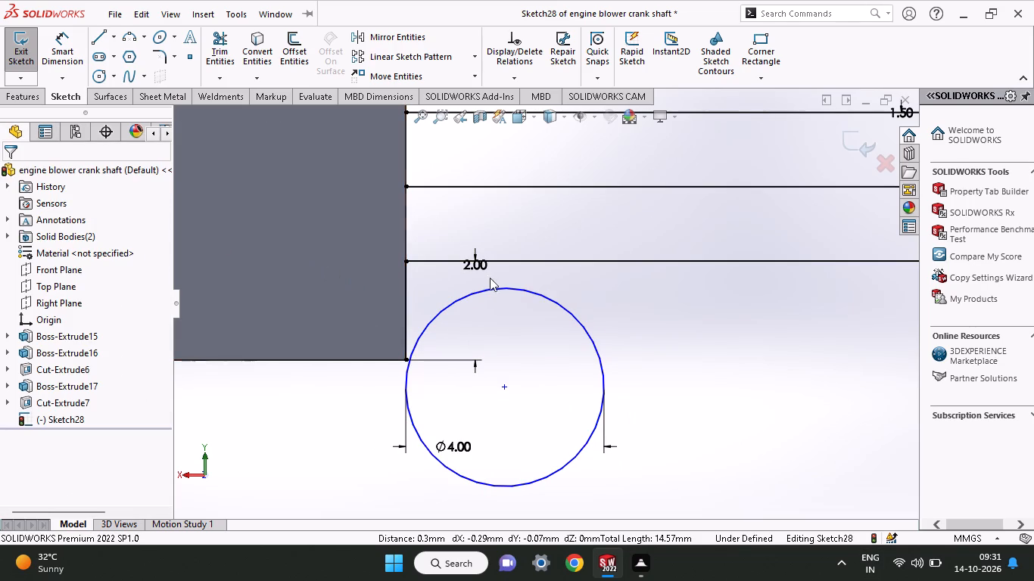
# Make the 4 mm circle tangent to the lower offset line beside the block.
pyautogui.keyDown('shift'); pyautogui.click(441, 259); pyautogui.keyUp('shift')
pyautogui.keyDown('shift'); pyautogui.scroll(-1, 441, 259); pyautogui.keyUp('shift')
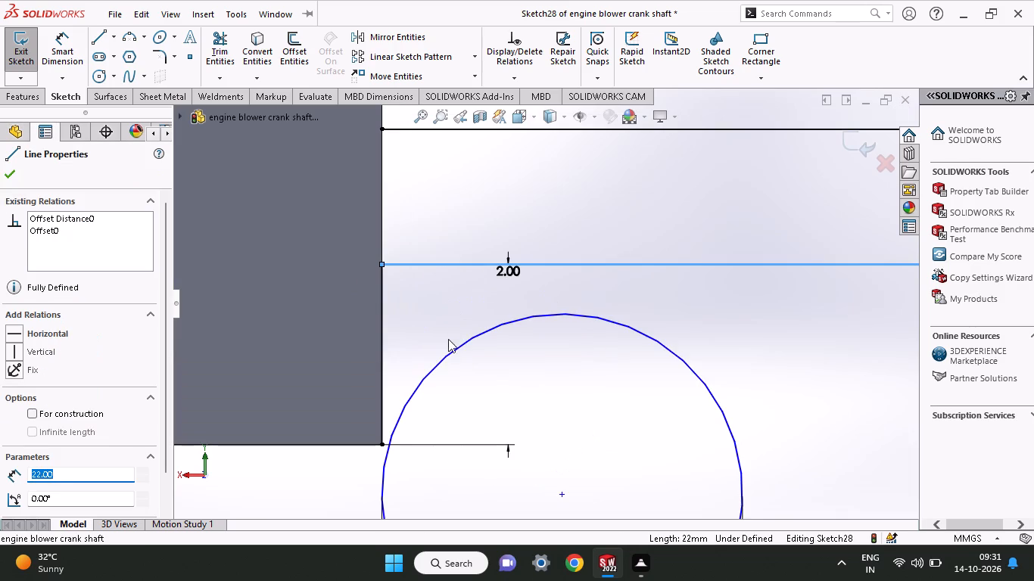
pyautogui.keyDown('shift'); pyautogui.click(448, 350); pyautogui.keyUp('shift')
pyautogui.click(23, 421)
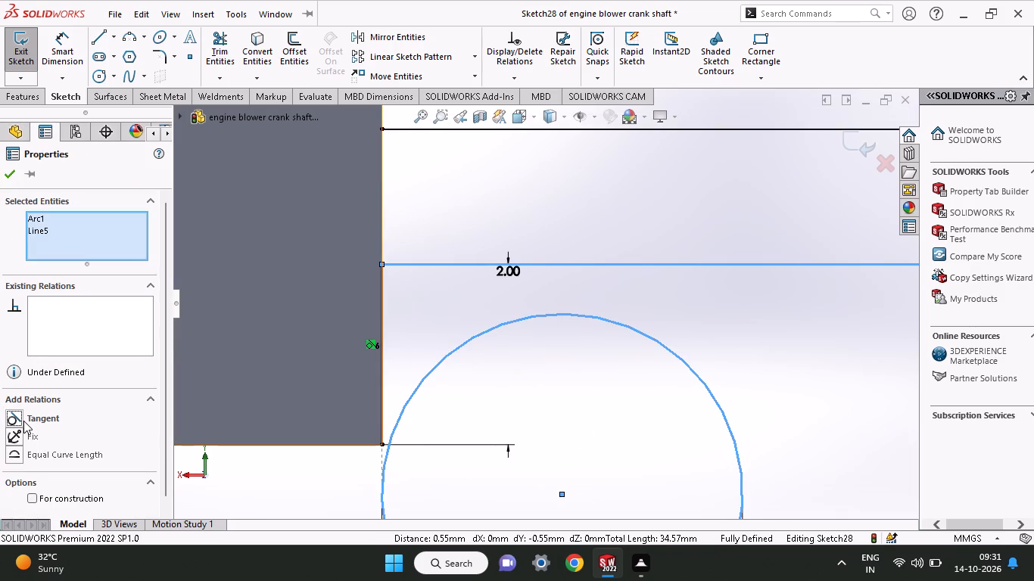
pyautogui.click(8, 179)
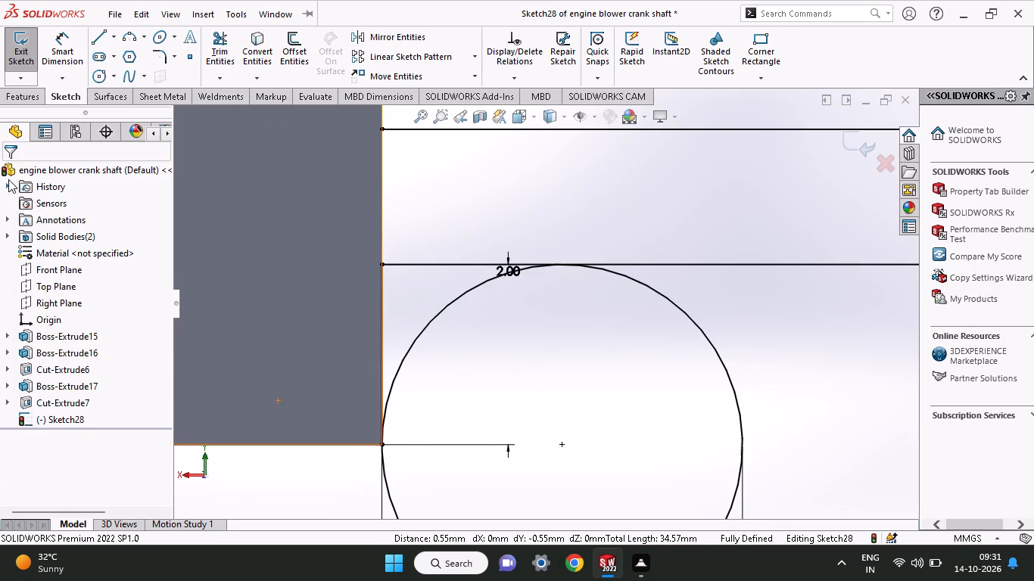
# Trim the 4 mm circle to the quarter arc at the block's inner corner and trim the lower offset line's end between block and arc.
pyautogui.scroll(1, 48, 127)
pyautogui.click(219, 49)
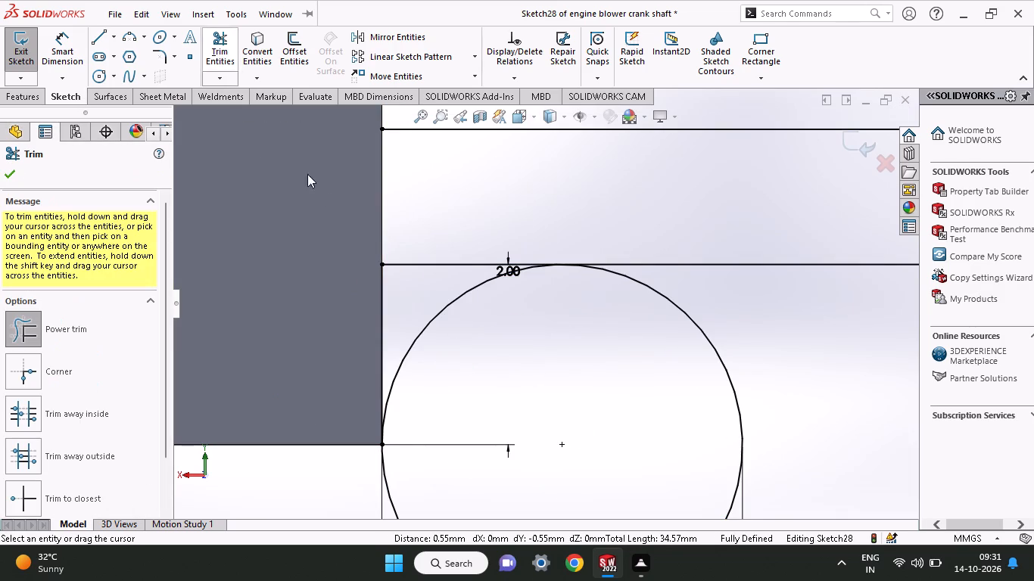
pyautogui.moveTo(667, 397); pyautogui.dragTo(747, 381)
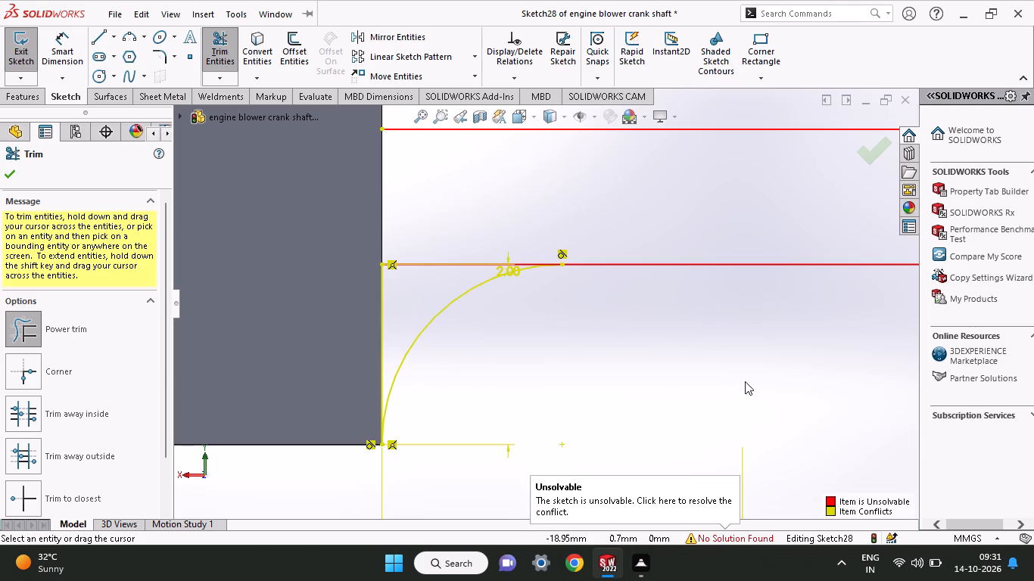
pyautogui.moveTo(485, 214); pyautogui.dragTo(421, 283)
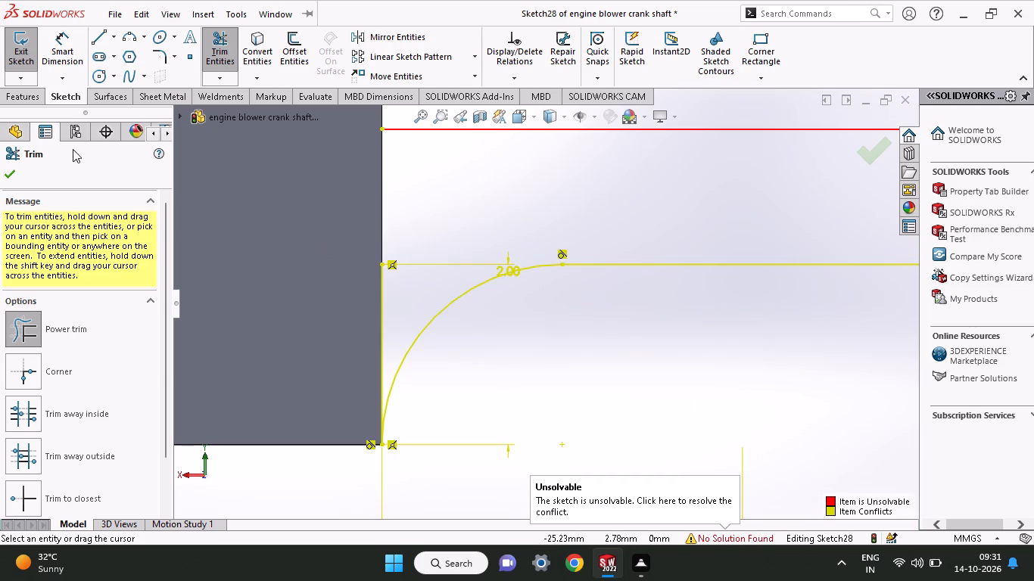
pyautogui.click(9, 174)
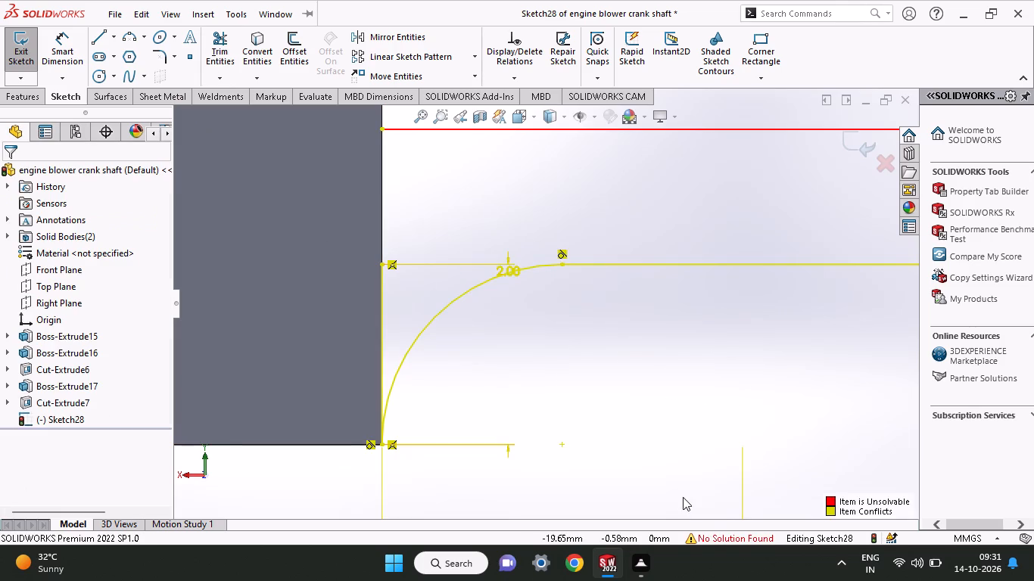
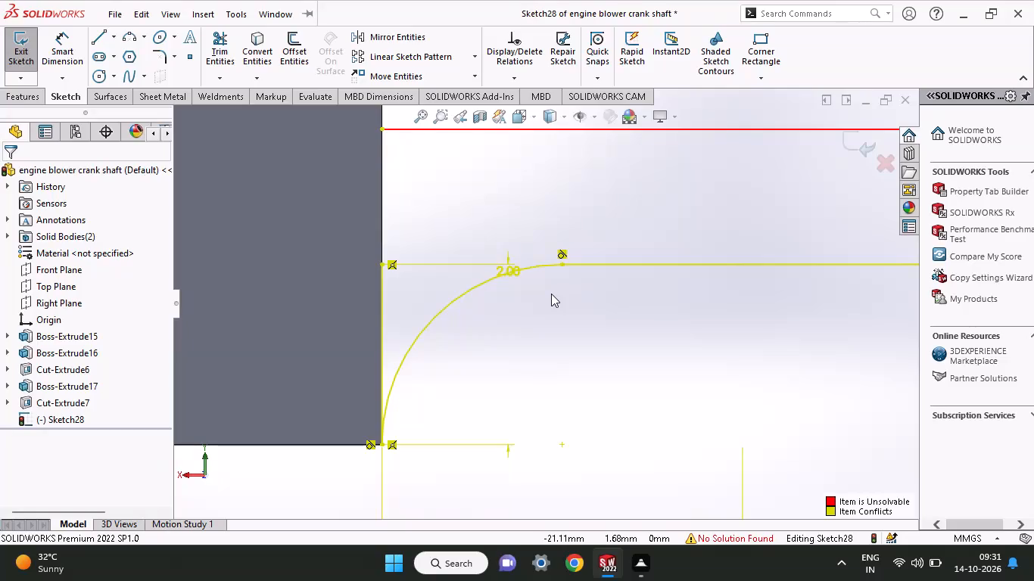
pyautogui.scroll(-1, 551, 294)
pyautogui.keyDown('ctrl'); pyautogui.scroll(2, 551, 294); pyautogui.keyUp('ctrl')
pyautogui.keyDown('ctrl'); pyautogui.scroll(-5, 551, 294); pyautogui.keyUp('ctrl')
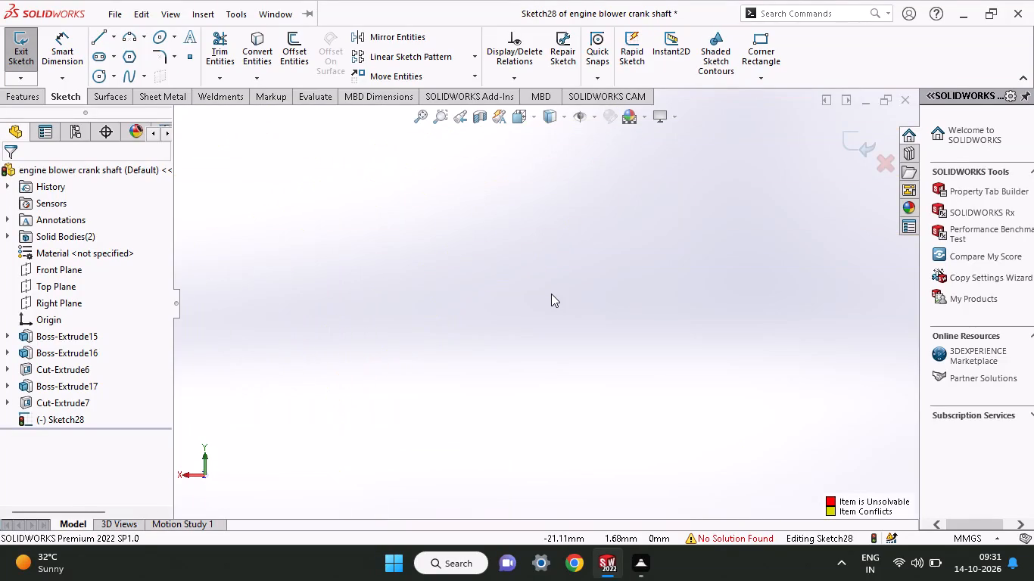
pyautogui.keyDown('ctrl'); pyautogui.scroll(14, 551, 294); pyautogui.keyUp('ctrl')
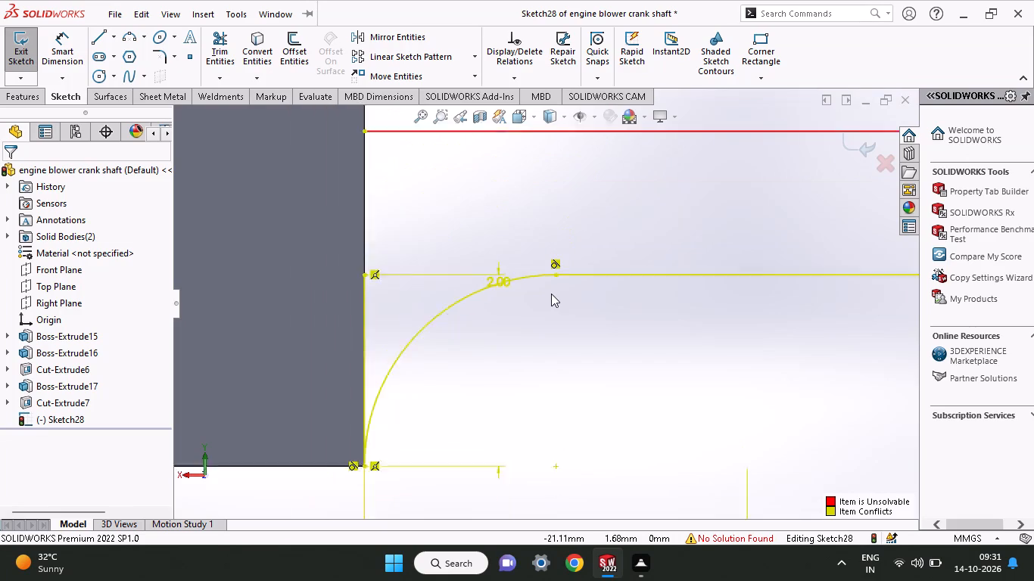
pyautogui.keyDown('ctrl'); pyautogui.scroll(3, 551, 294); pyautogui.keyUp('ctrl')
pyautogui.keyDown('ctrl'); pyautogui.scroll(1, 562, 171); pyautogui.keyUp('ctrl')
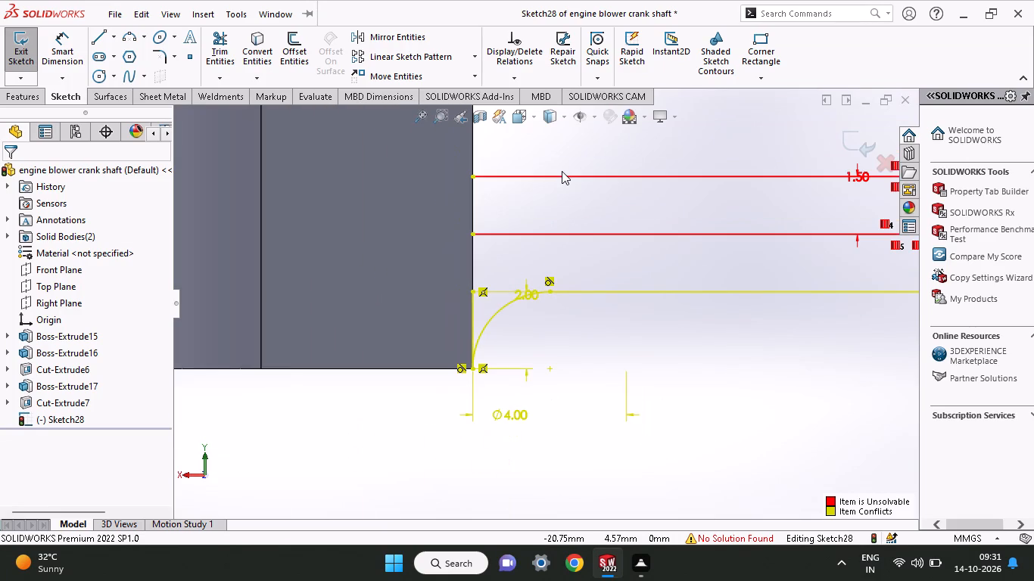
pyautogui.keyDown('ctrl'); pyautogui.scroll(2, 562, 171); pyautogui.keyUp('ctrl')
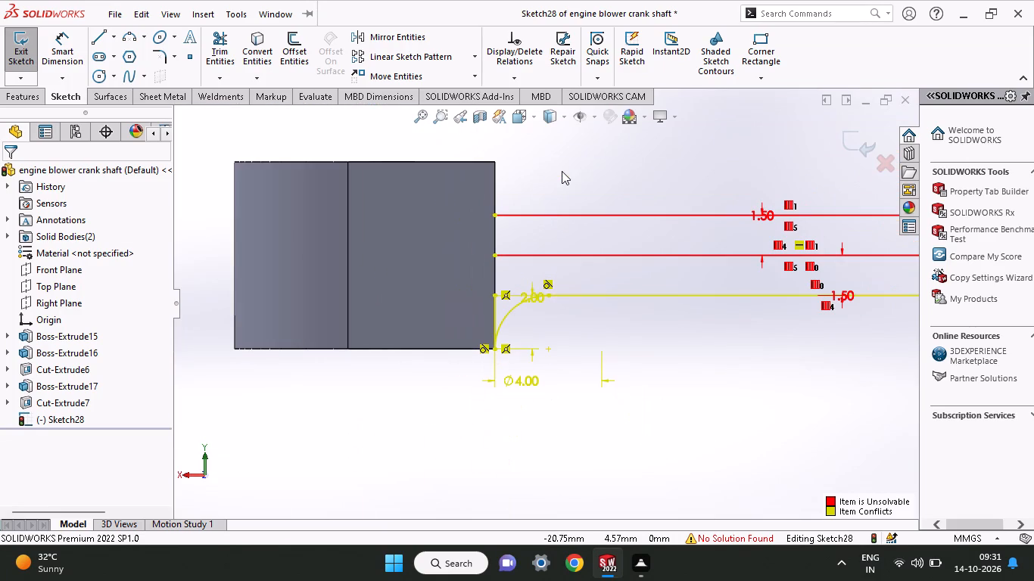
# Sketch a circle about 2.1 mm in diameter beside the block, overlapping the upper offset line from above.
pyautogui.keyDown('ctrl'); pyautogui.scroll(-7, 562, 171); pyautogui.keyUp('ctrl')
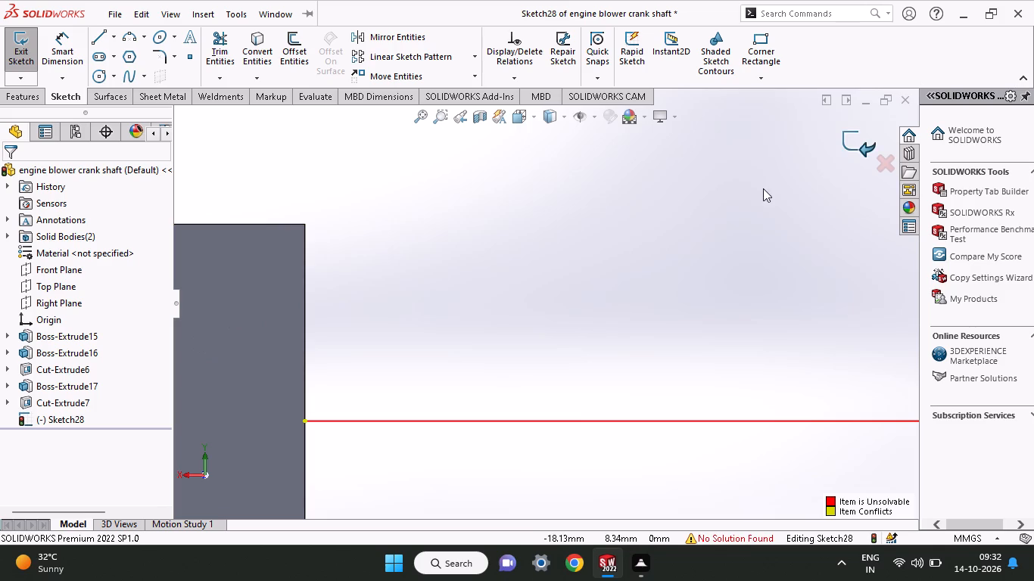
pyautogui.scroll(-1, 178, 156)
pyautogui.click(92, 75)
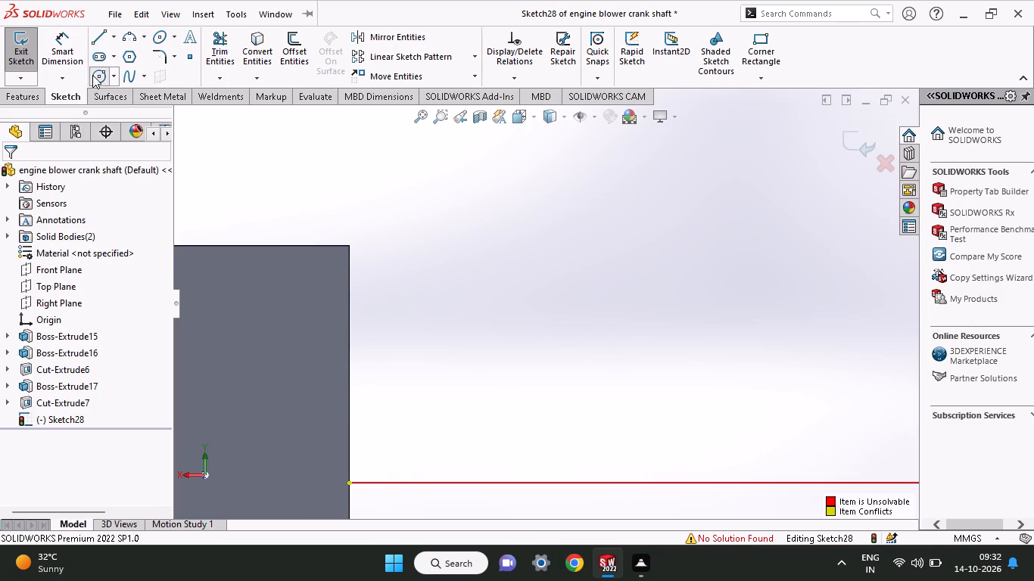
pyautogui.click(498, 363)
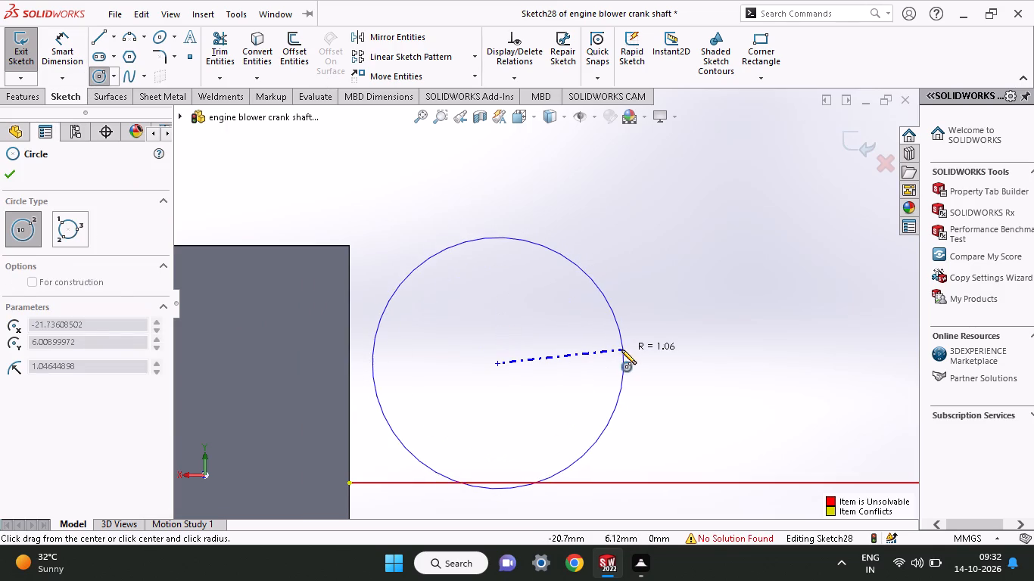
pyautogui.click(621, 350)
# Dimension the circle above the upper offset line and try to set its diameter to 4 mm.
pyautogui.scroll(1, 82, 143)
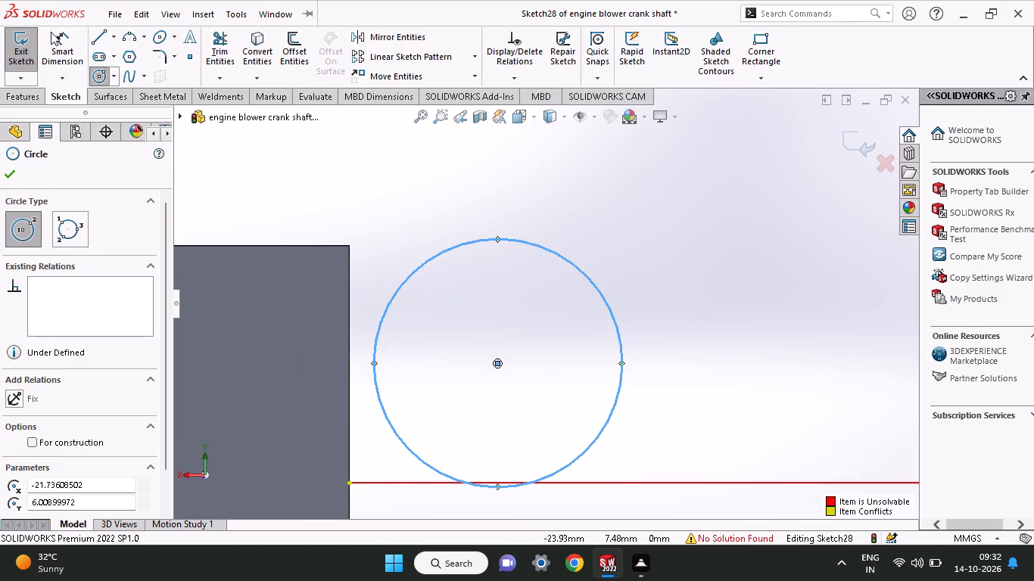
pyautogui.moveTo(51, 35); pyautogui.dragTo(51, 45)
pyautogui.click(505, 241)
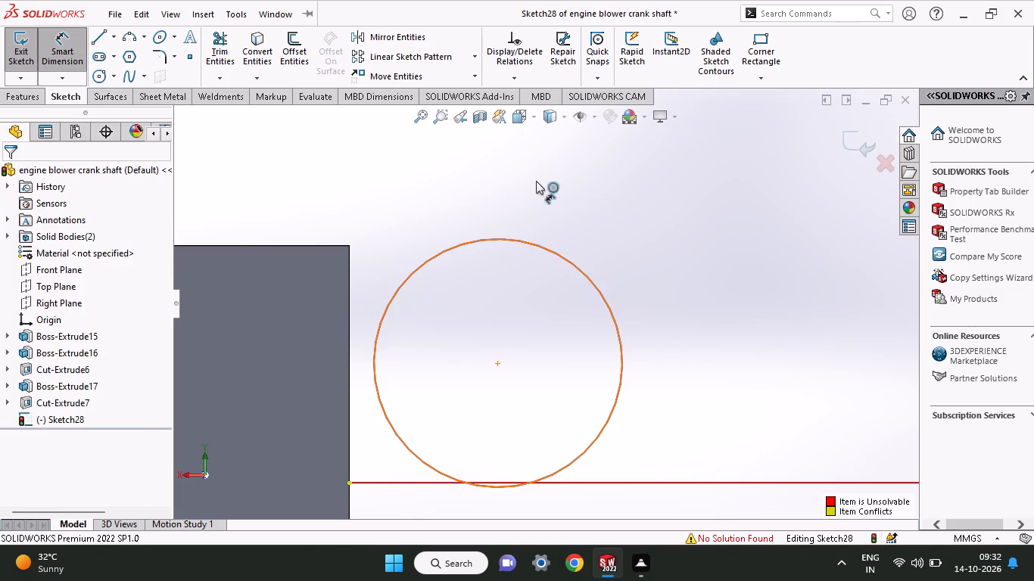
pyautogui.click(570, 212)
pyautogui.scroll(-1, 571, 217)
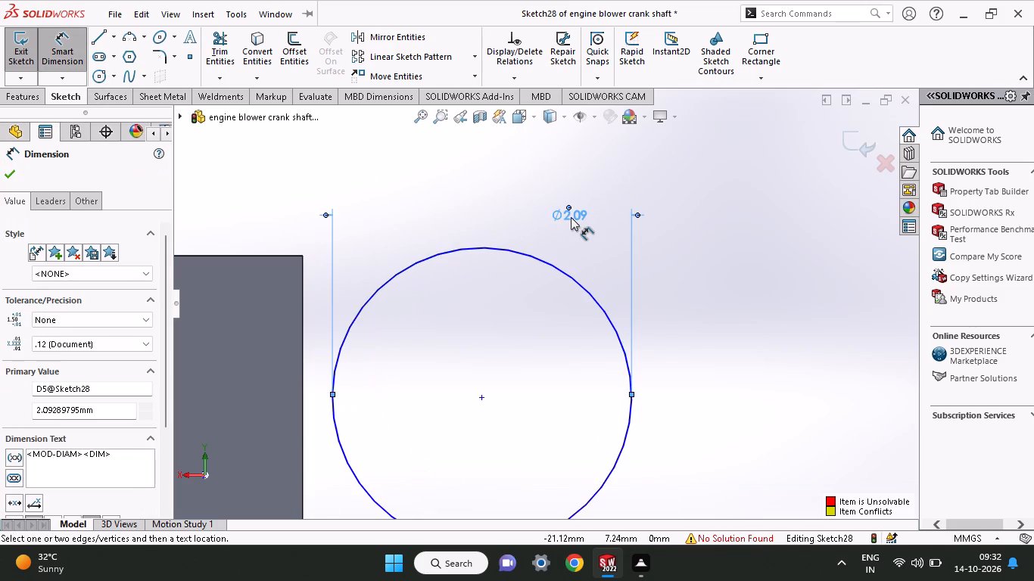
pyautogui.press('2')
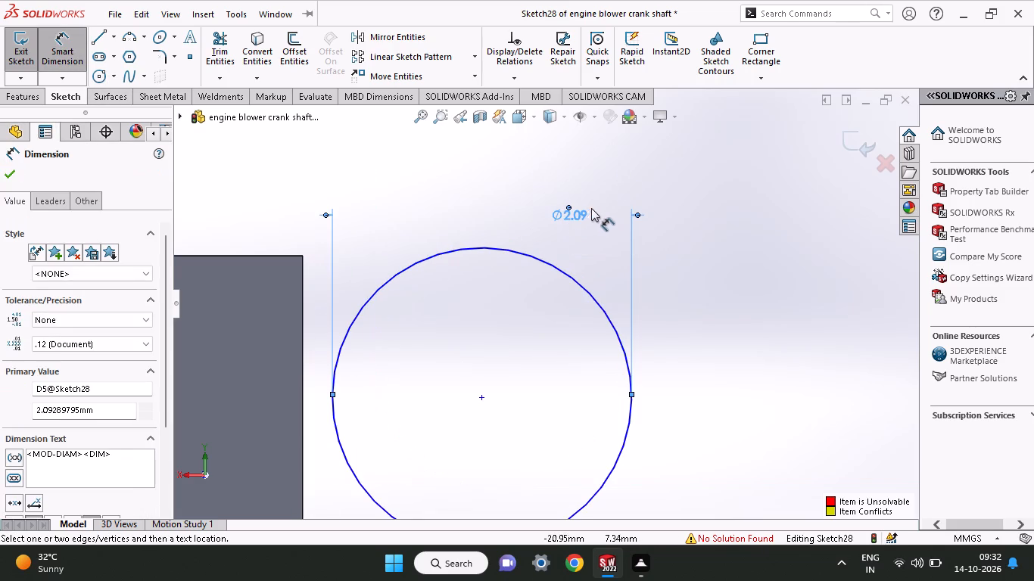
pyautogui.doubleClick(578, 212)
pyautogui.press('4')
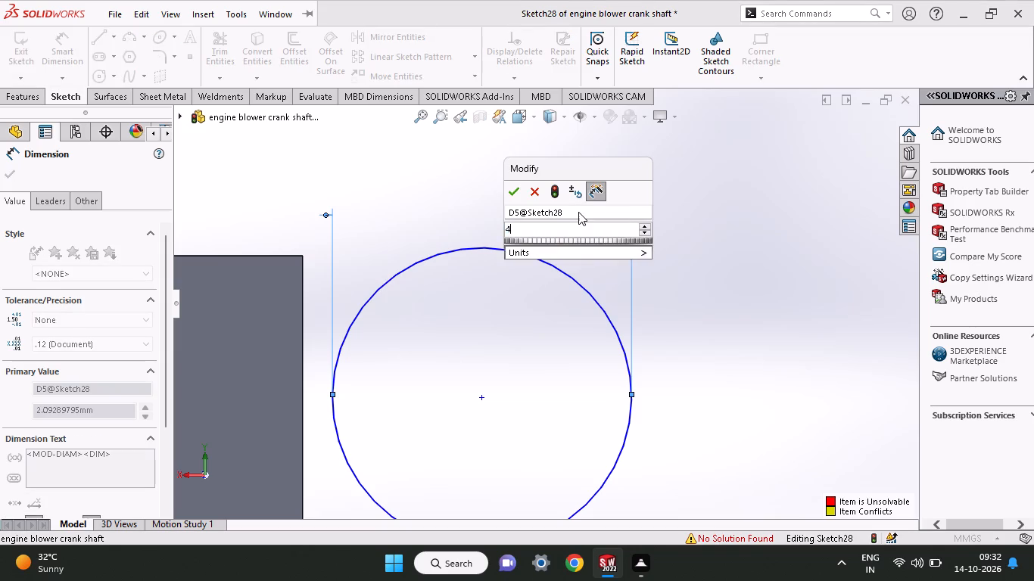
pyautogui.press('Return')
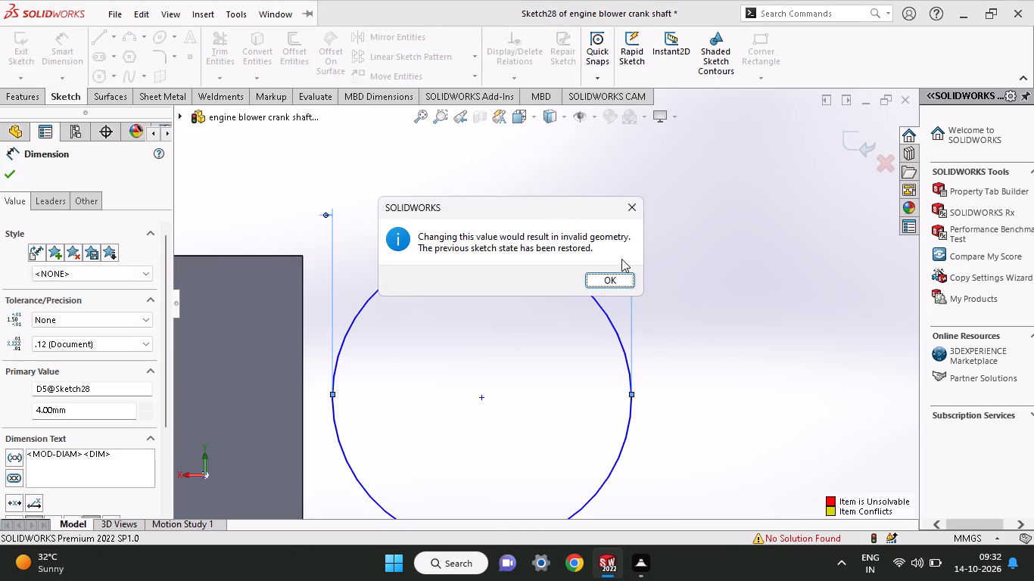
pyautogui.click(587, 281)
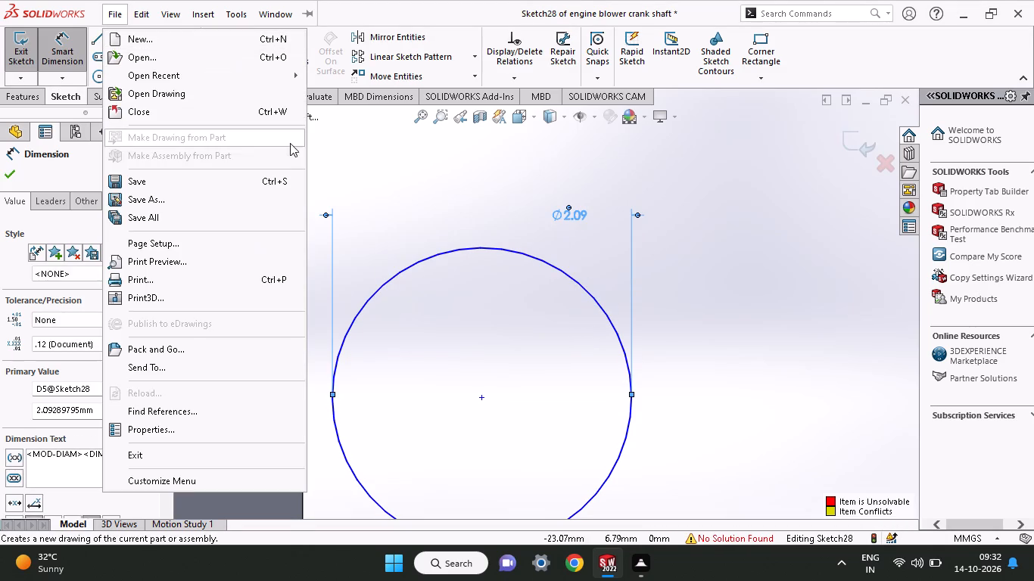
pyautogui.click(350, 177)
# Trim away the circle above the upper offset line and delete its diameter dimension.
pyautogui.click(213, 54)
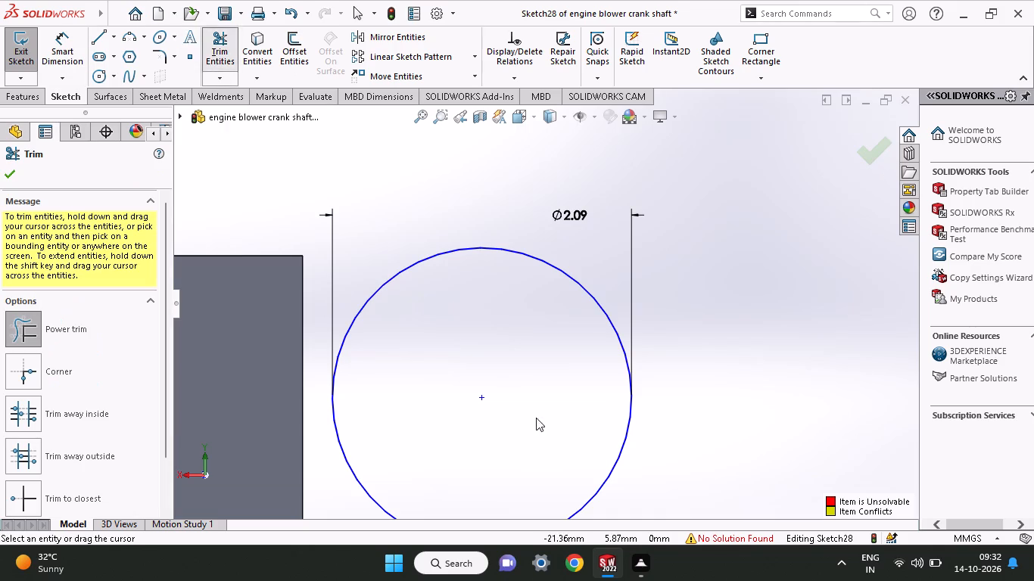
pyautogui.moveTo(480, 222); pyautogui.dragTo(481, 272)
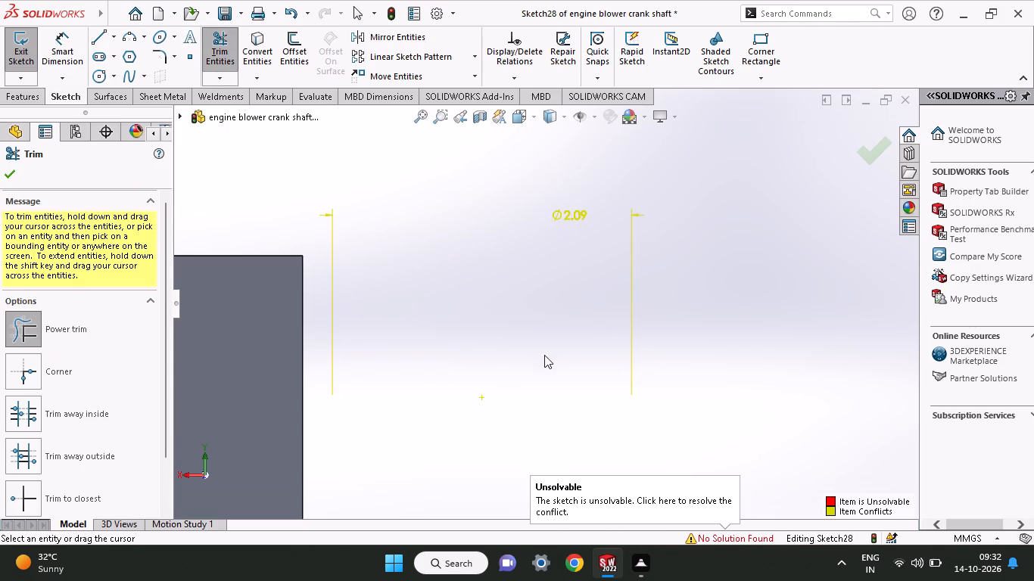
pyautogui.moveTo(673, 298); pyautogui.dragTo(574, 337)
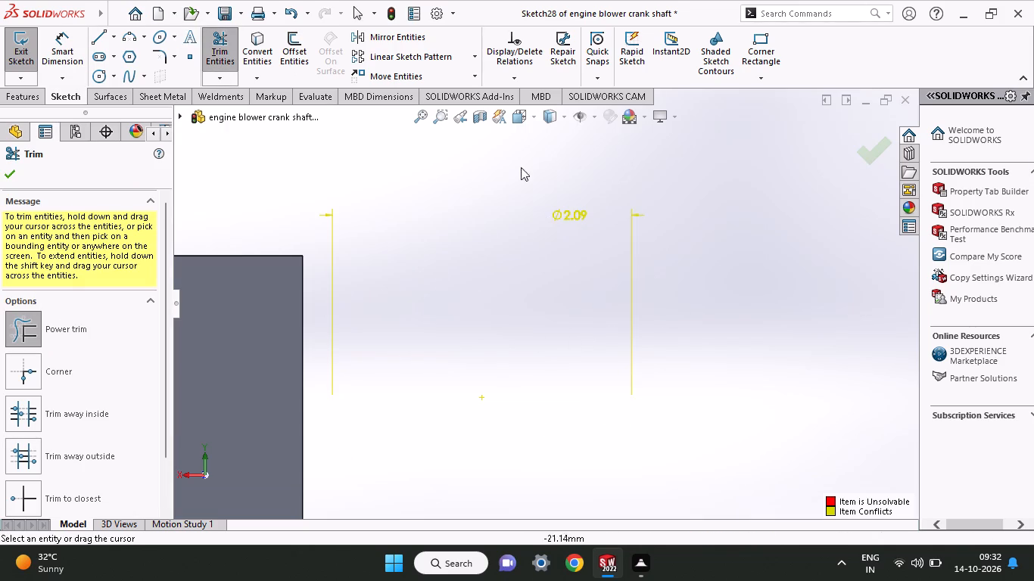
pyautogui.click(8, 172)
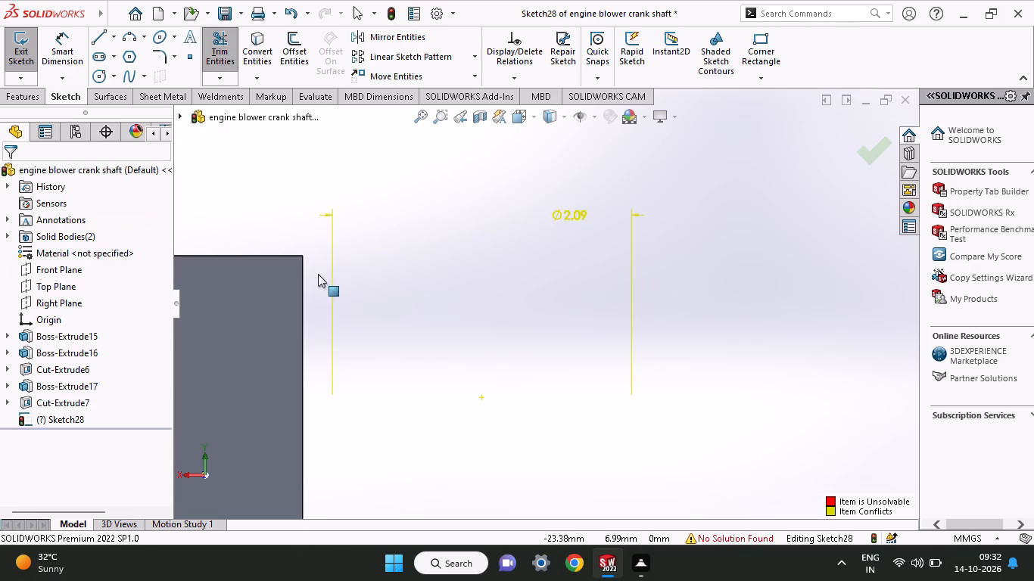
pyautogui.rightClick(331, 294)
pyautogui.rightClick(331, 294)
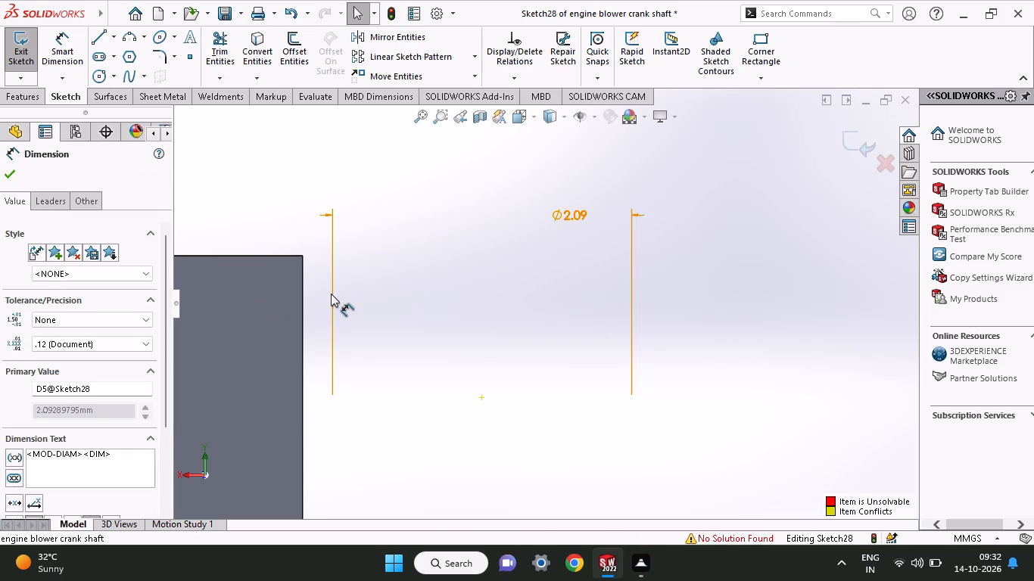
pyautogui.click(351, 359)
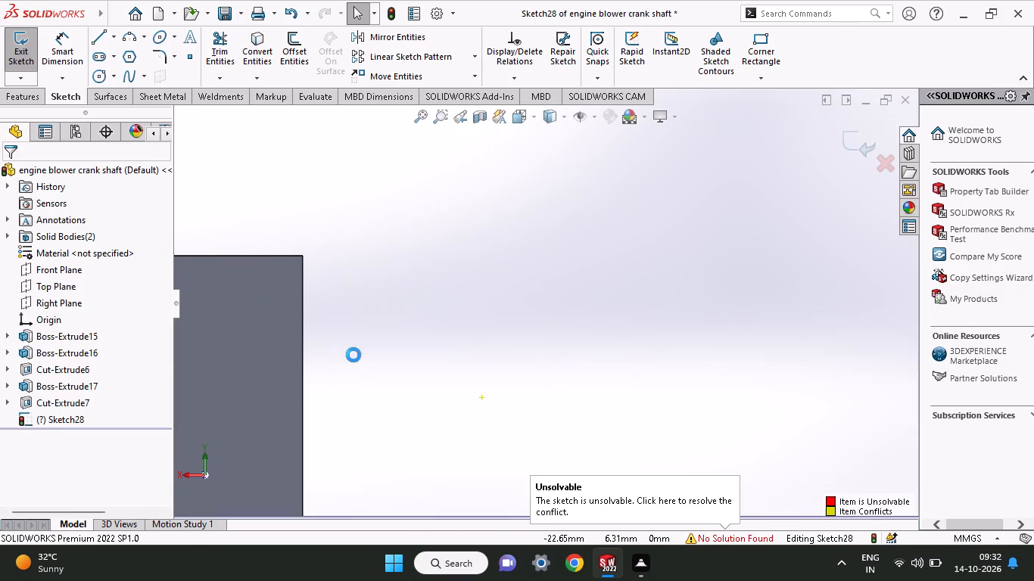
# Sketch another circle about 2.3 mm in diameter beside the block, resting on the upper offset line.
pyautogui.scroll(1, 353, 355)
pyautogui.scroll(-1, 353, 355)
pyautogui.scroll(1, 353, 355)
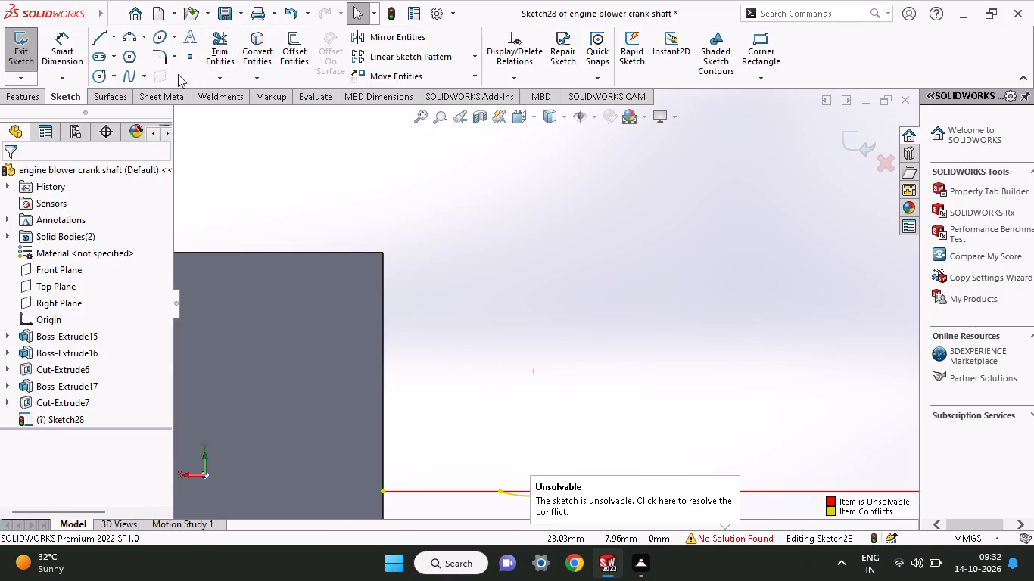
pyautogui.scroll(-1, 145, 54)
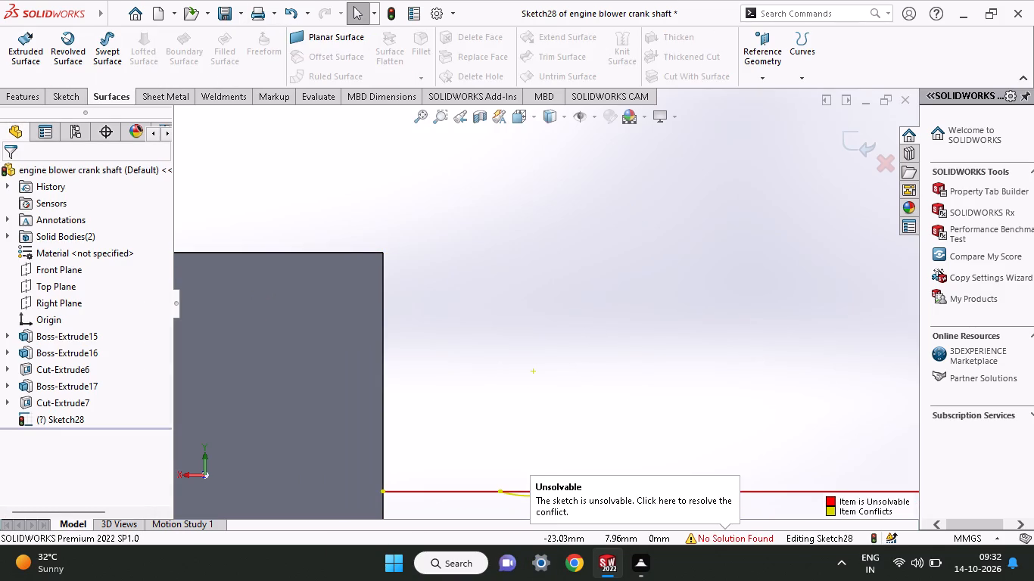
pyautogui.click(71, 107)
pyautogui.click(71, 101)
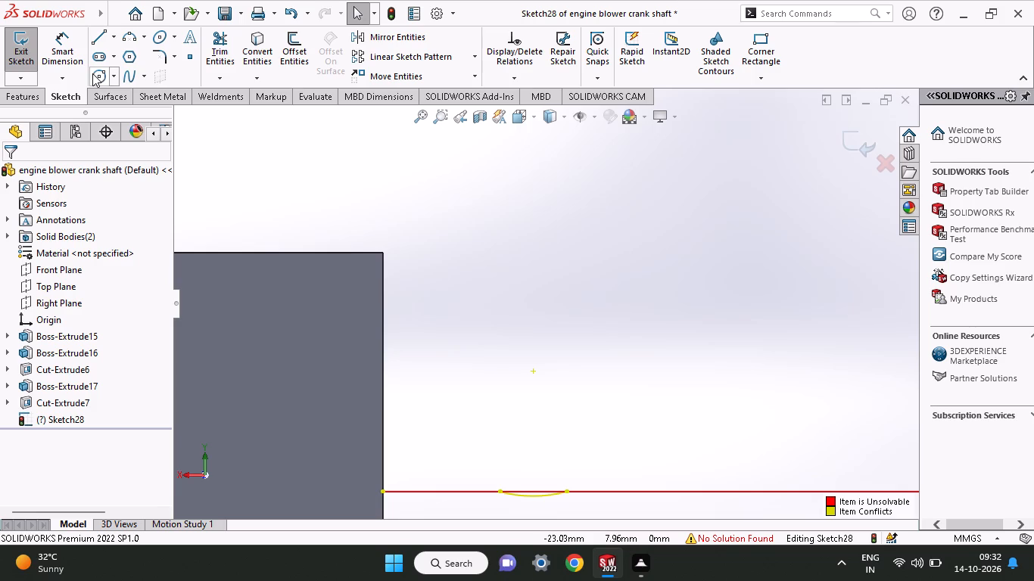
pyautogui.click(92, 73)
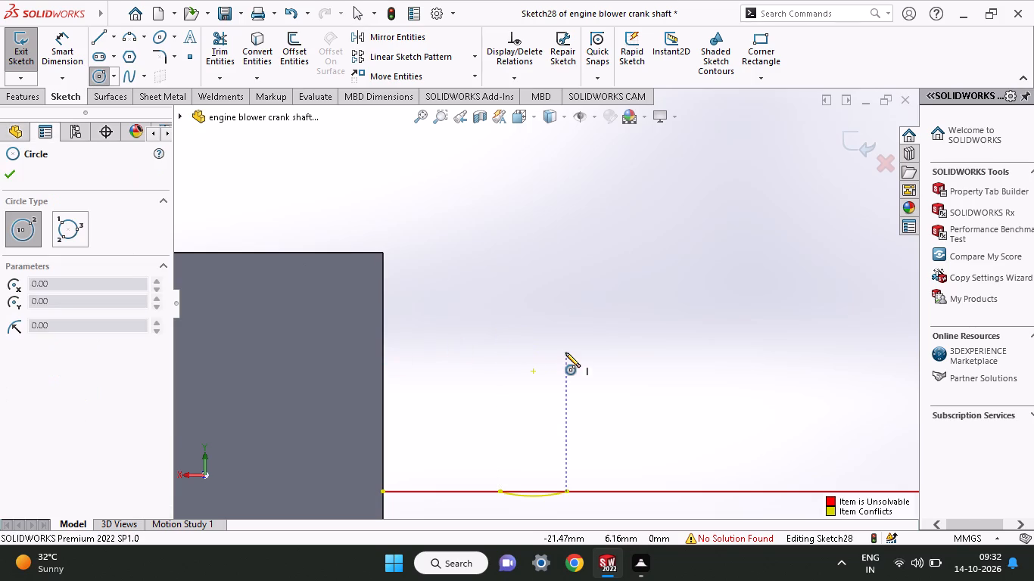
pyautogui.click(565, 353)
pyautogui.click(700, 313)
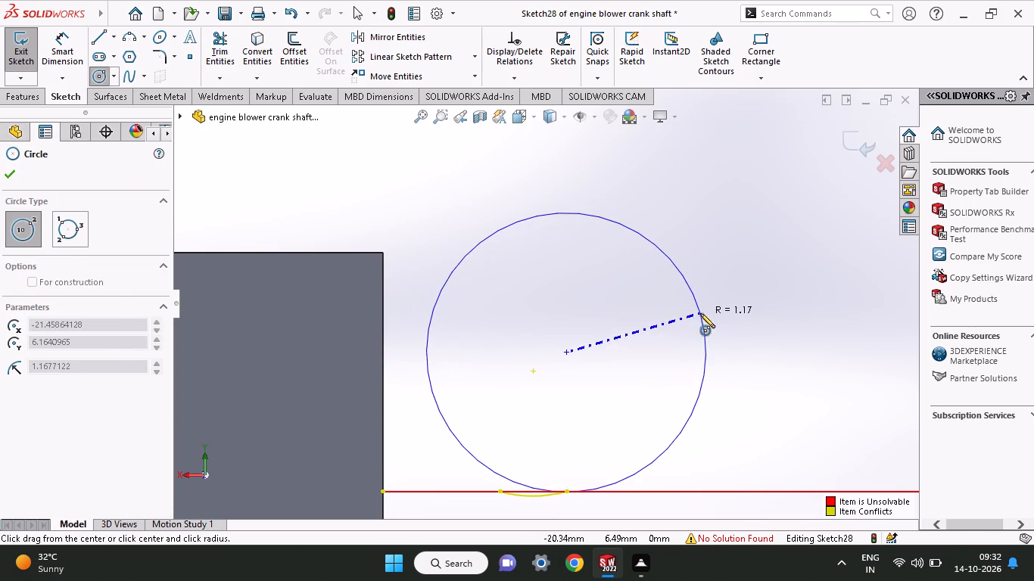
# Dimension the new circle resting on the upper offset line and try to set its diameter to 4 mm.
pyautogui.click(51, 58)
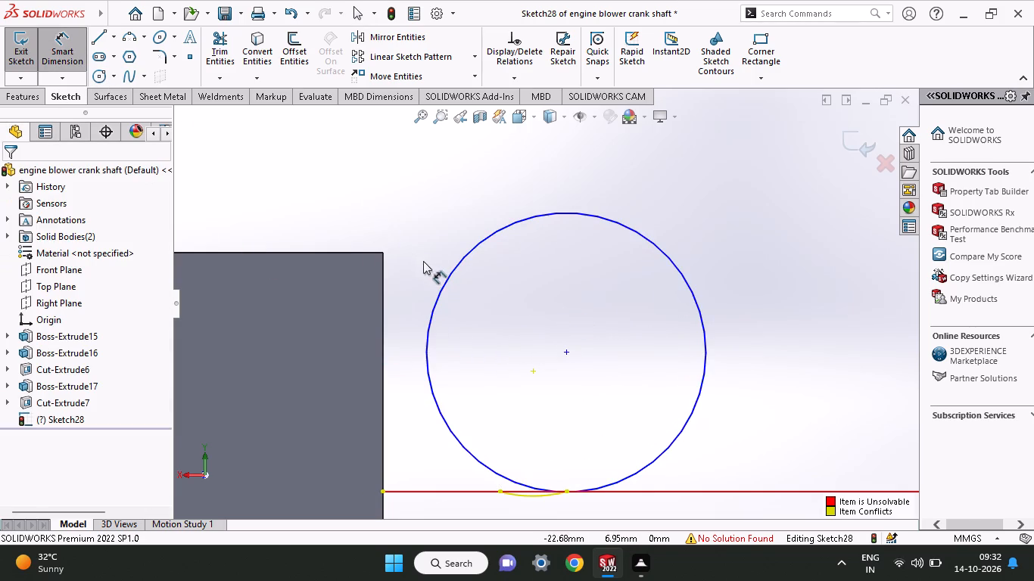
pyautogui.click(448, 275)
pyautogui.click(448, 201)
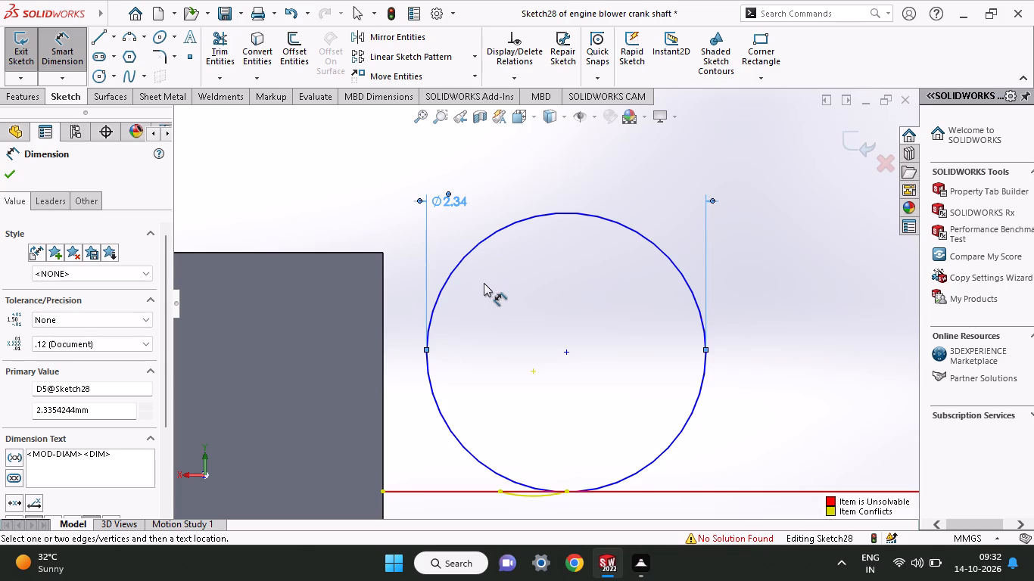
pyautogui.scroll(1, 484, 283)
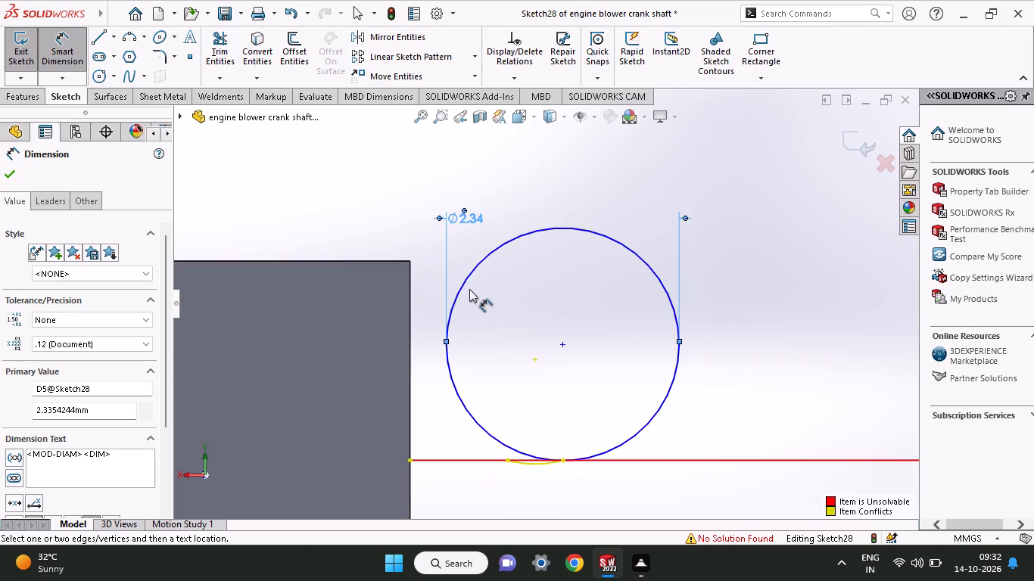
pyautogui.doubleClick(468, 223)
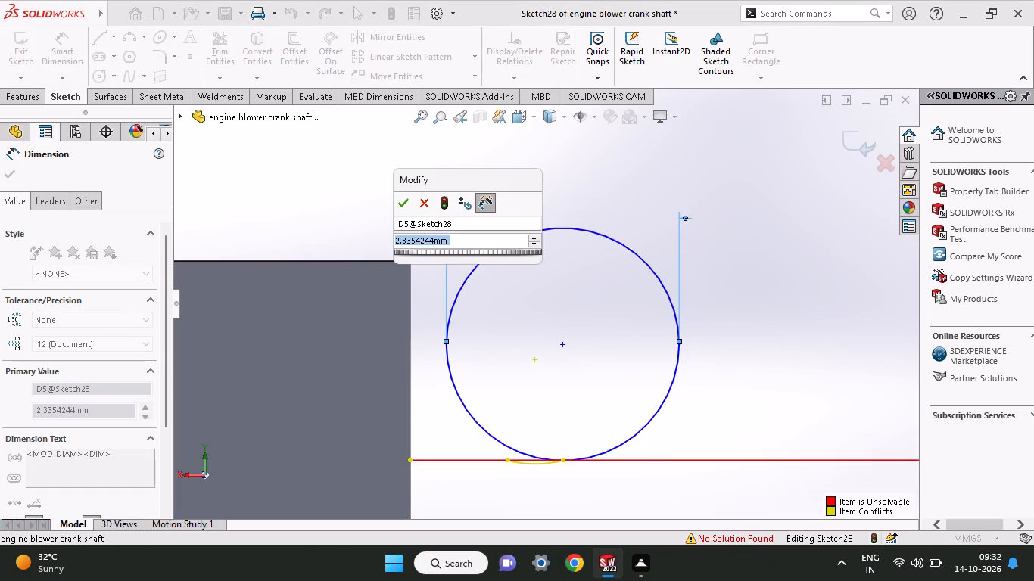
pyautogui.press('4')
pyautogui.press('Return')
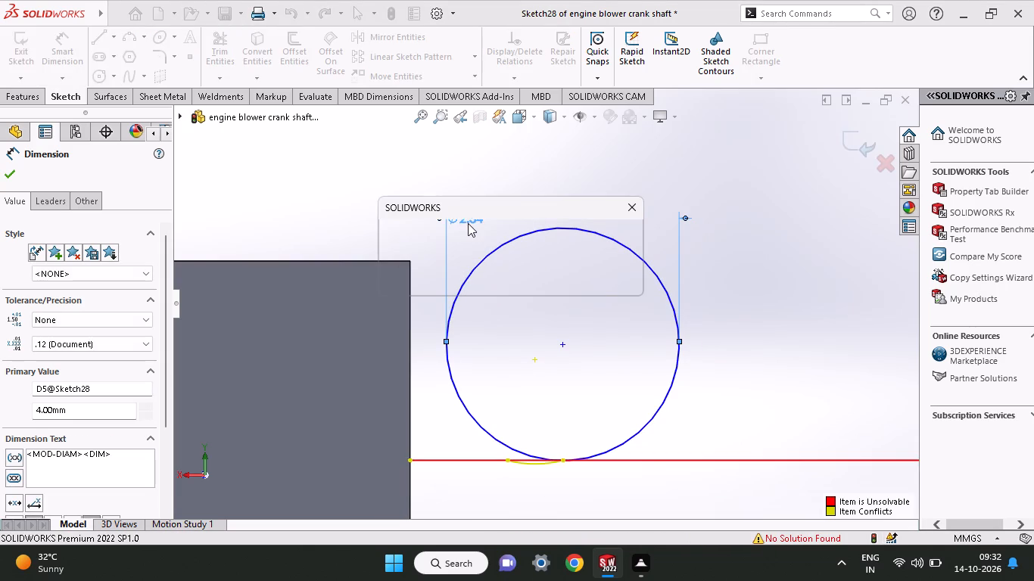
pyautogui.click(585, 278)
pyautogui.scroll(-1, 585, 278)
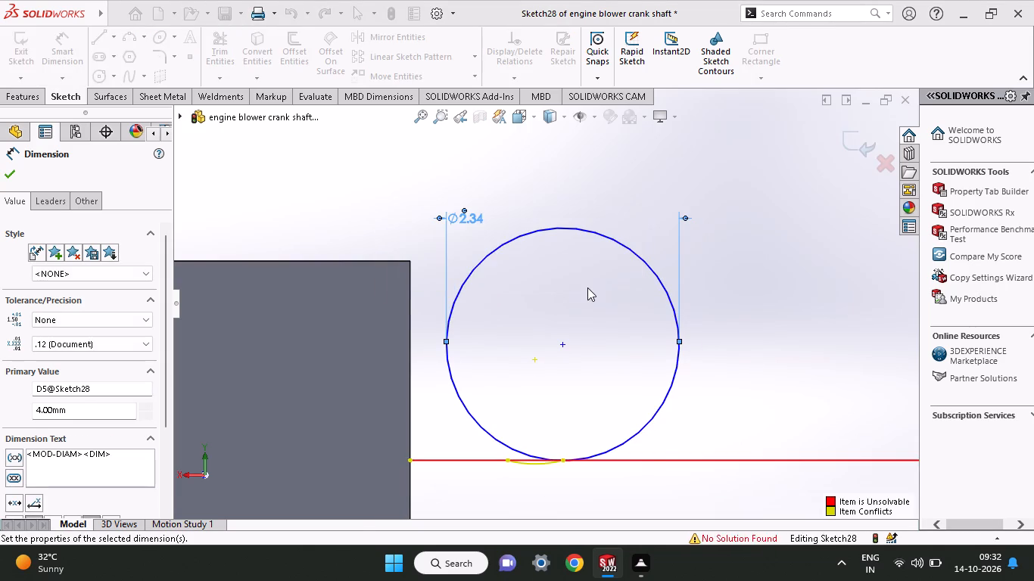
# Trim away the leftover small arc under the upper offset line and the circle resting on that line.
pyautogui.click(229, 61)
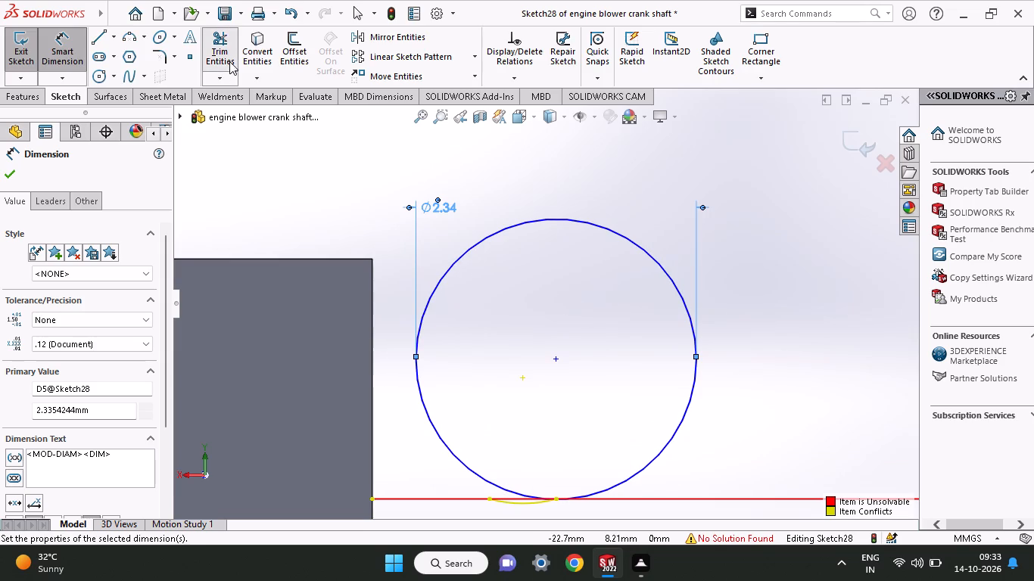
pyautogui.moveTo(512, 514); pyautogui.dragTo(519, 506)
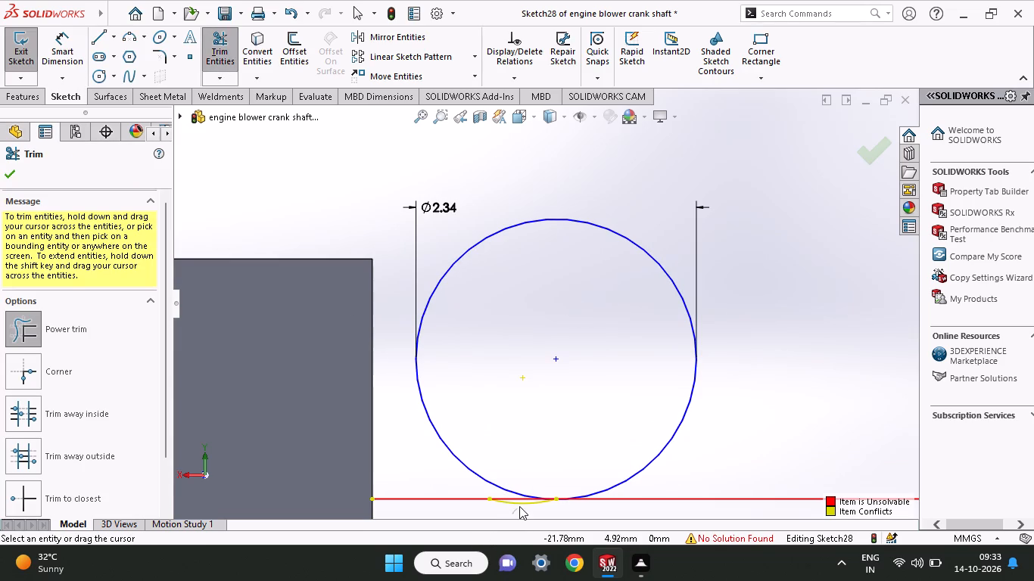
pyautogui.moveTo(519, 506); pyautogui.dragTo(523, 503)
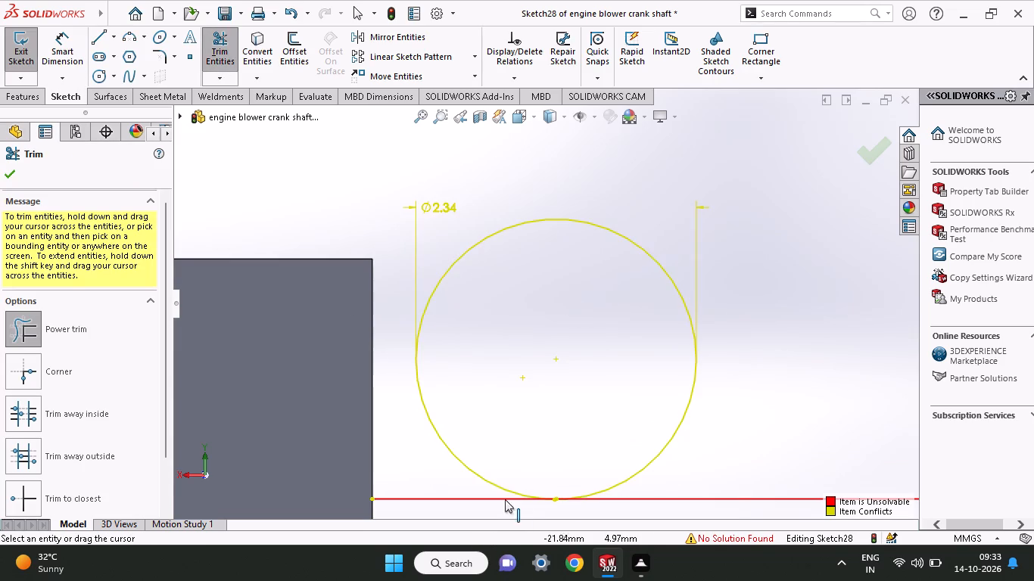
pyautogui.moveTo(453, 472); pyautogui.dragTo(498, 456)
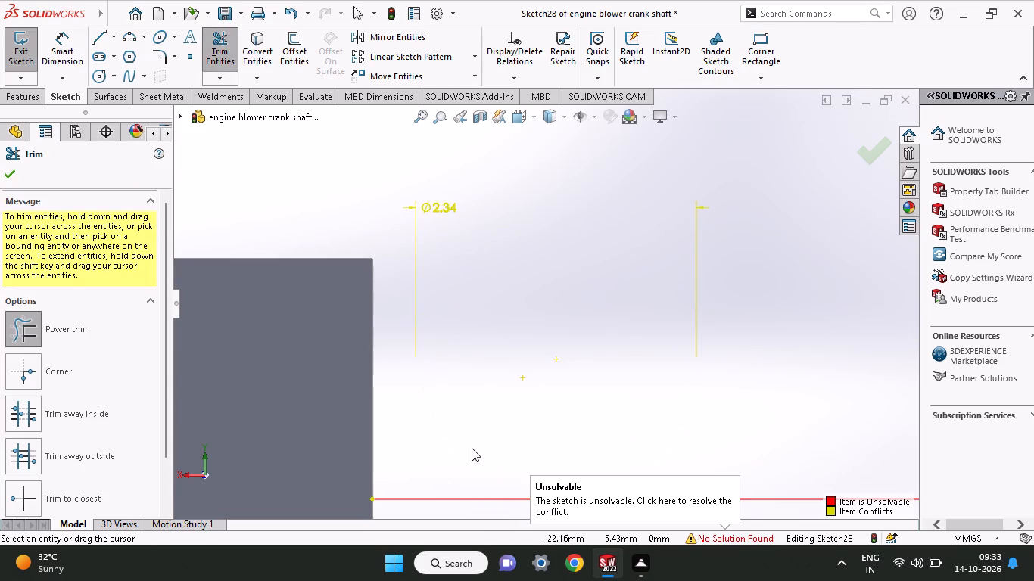
# Leave trimming and delete the leftover diameter dimension of the trimmed-away circle above the upper offset line.
pyautogui.moveTo(424, 265); pyautogui.dragTo(397, 312)
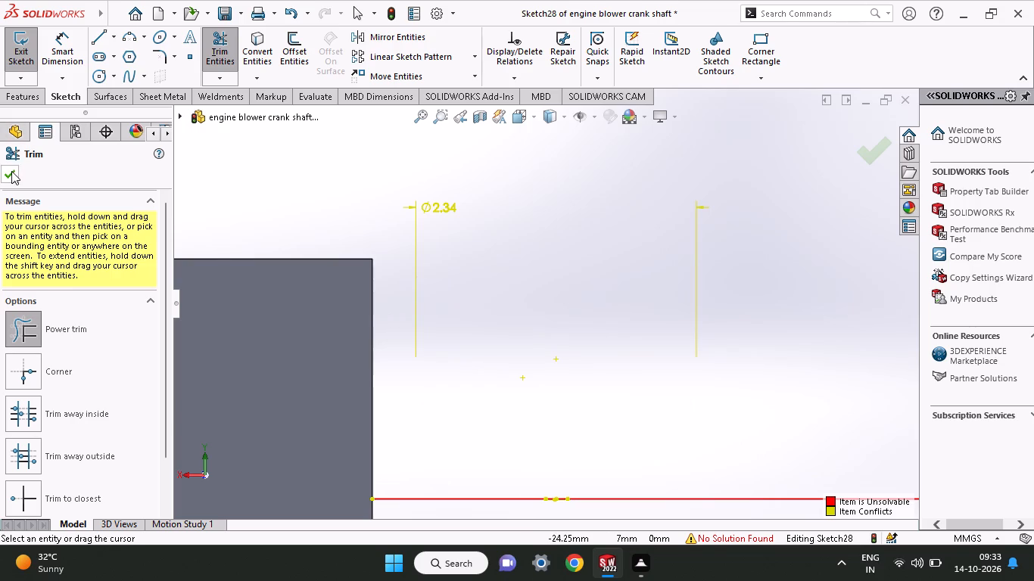
pyautogui.click(11, 171)
pyautogui.rightClick(422, 204)
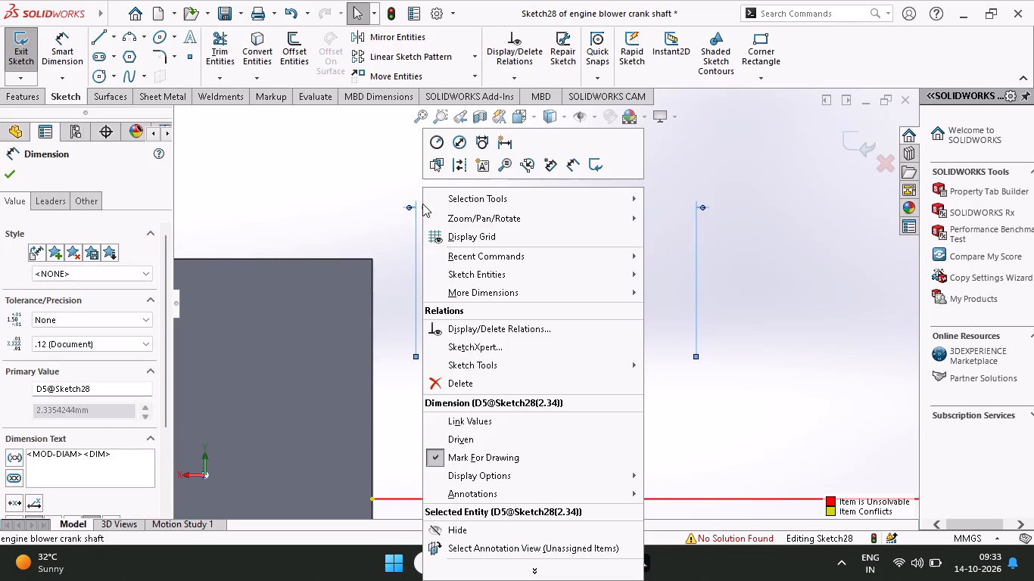
pyautogui.click(441, 377)
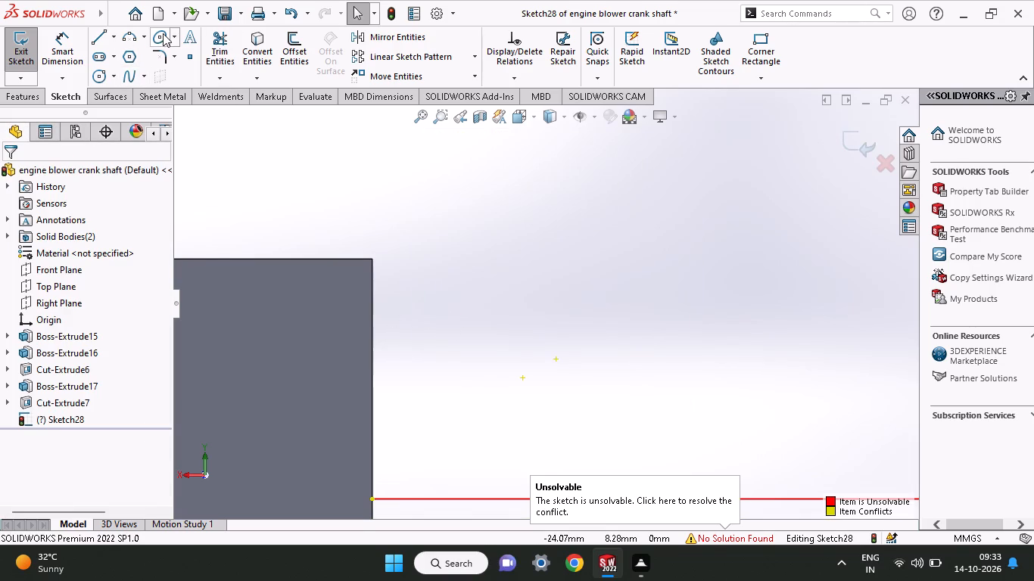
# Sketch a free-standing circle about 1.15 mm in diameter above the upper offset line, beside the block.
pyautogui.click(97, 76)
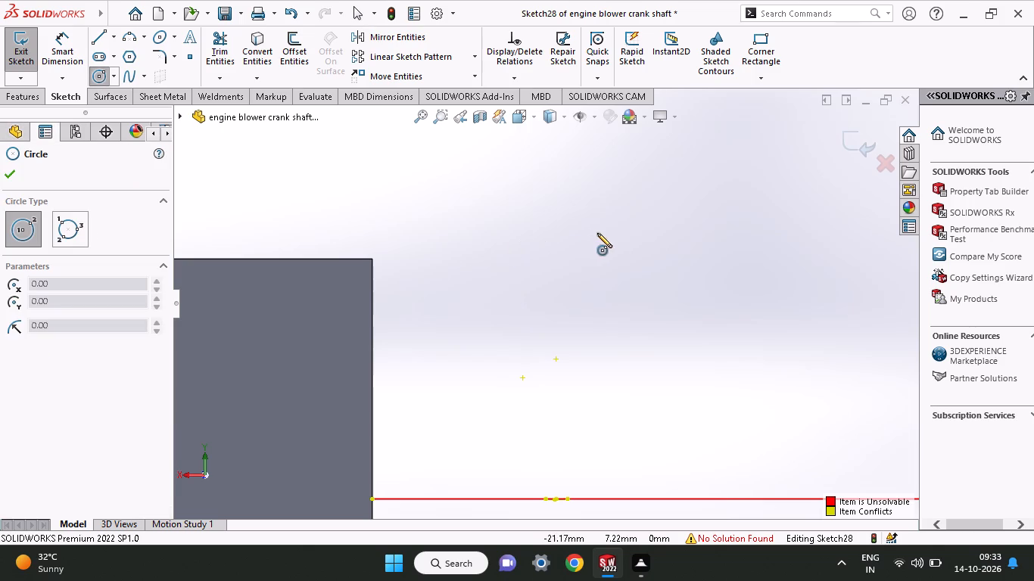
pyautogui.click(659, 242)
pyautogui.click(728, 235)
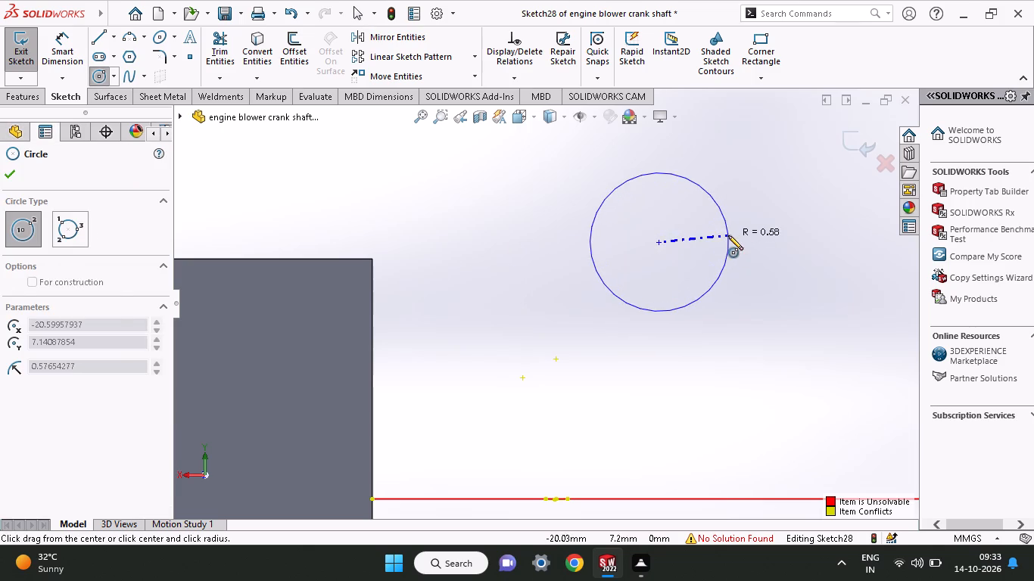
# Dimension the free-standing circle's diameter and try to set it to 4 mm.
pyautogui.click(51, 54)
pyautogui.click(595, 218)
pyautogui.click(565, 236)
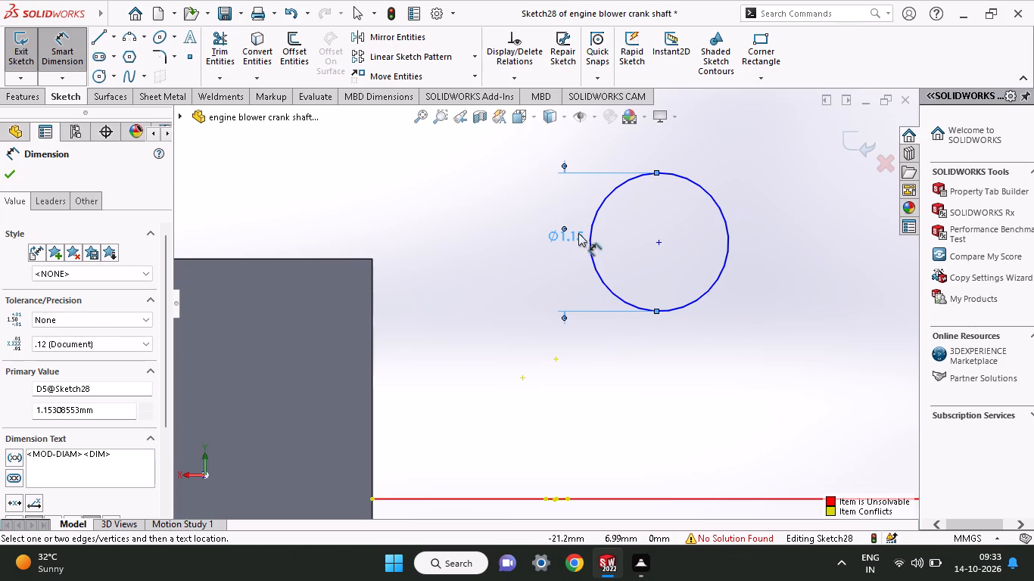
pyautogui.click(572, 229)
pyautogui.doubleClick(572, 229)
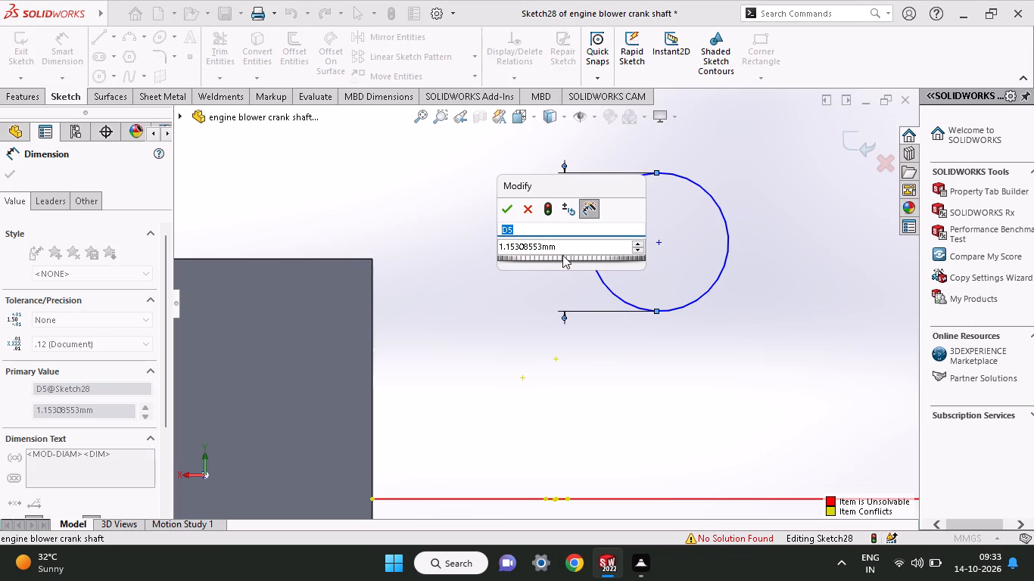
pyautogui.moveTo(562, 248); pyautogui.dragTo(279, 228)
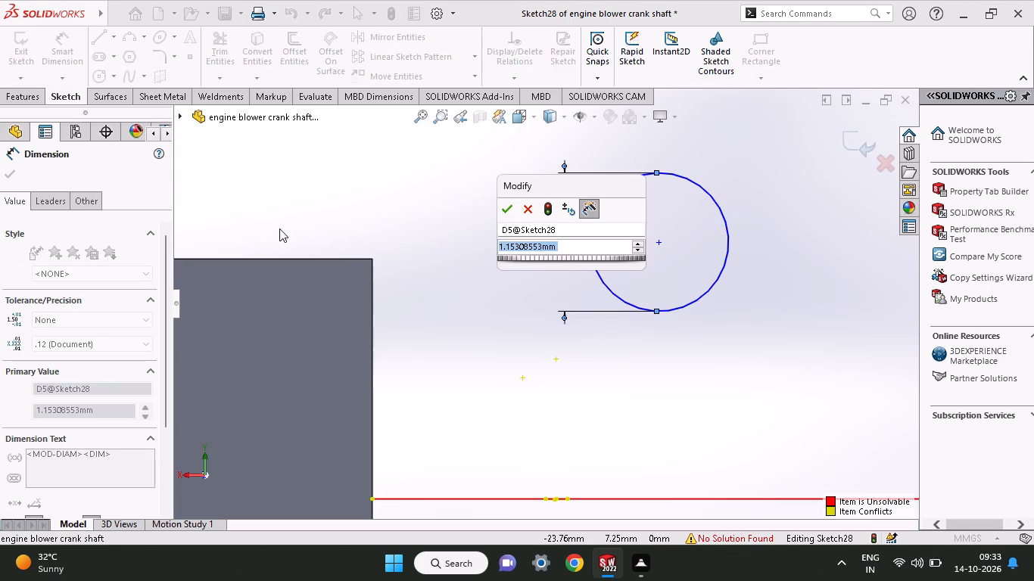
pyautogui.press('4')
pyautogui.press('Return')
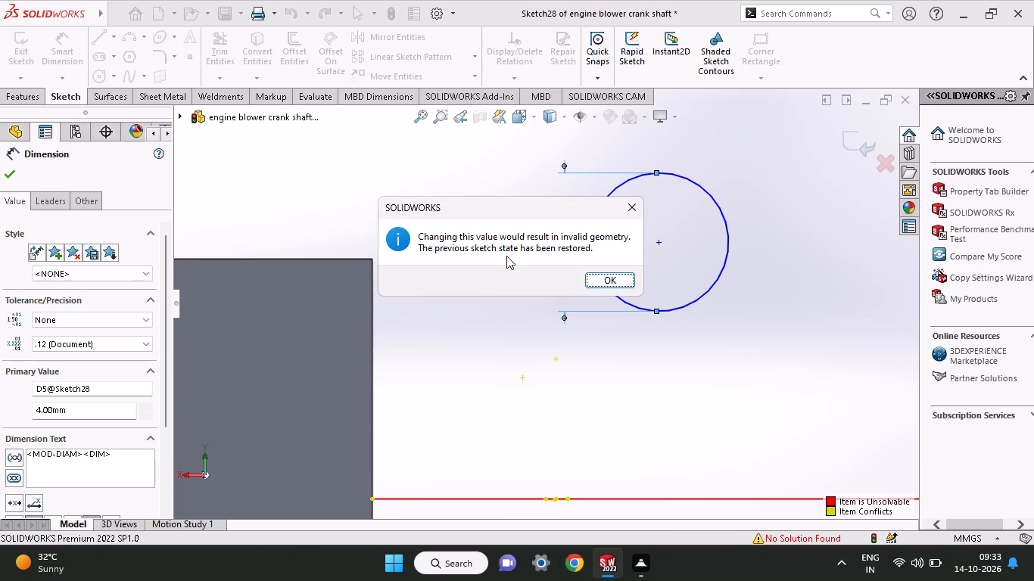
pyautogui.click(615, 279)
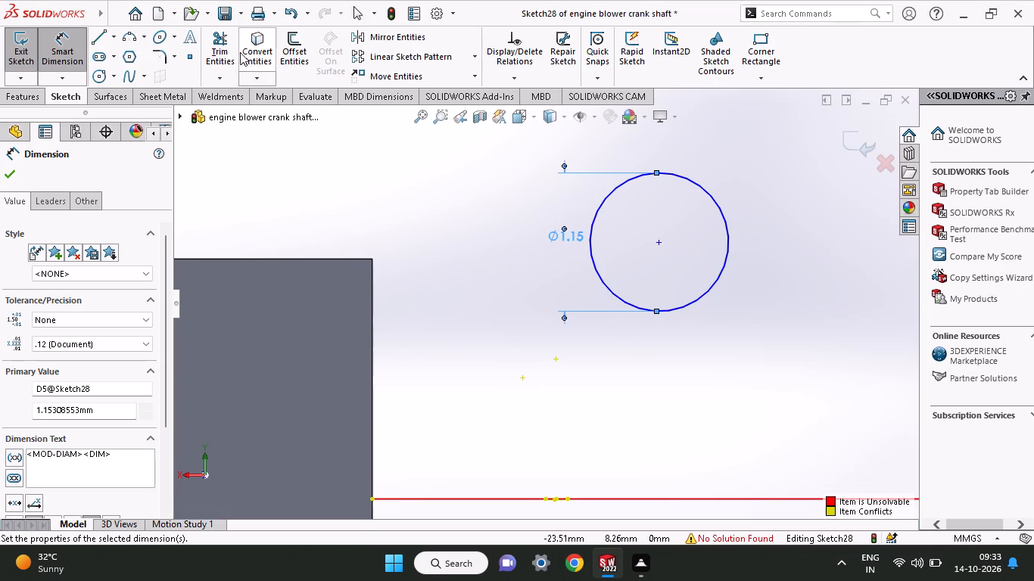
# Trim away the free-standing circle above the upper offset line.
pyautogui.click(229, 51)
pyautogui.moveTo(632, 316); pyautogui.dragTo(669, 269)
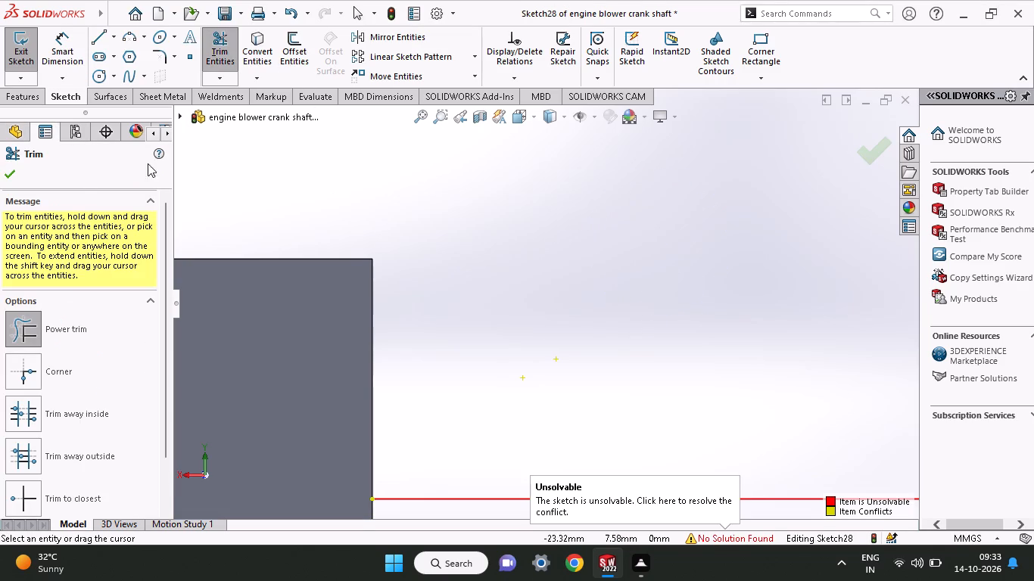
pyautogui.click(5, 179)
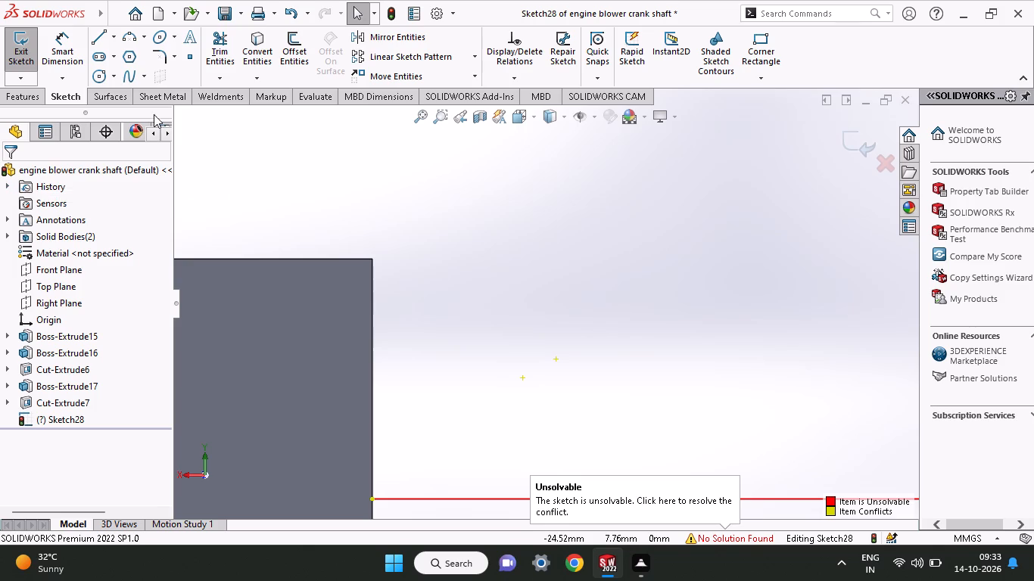
# Sketch a vertical line about 2 mm long along the block's edge, from the upper offset line's end to the block's upper corner.
pyautogui.scroll(1, 328, 309)
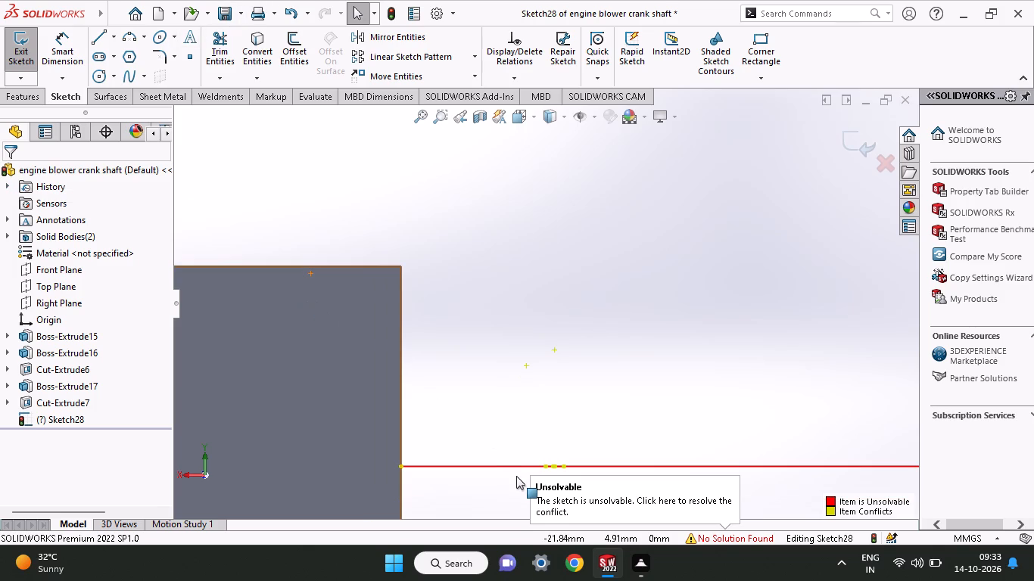
pyautogui.scroll(-1, 516, 476)
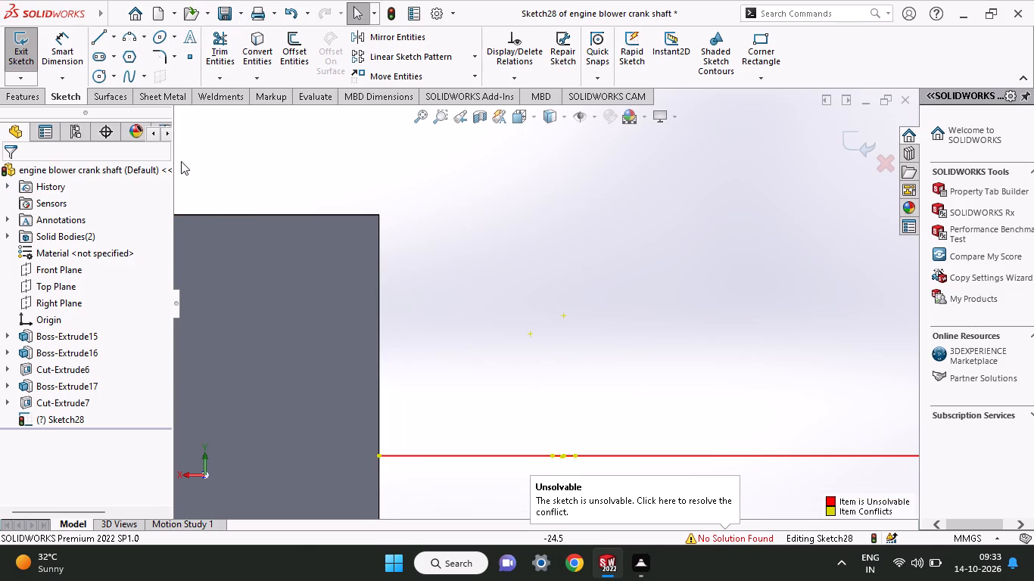
pyautogui.click(107, 38)
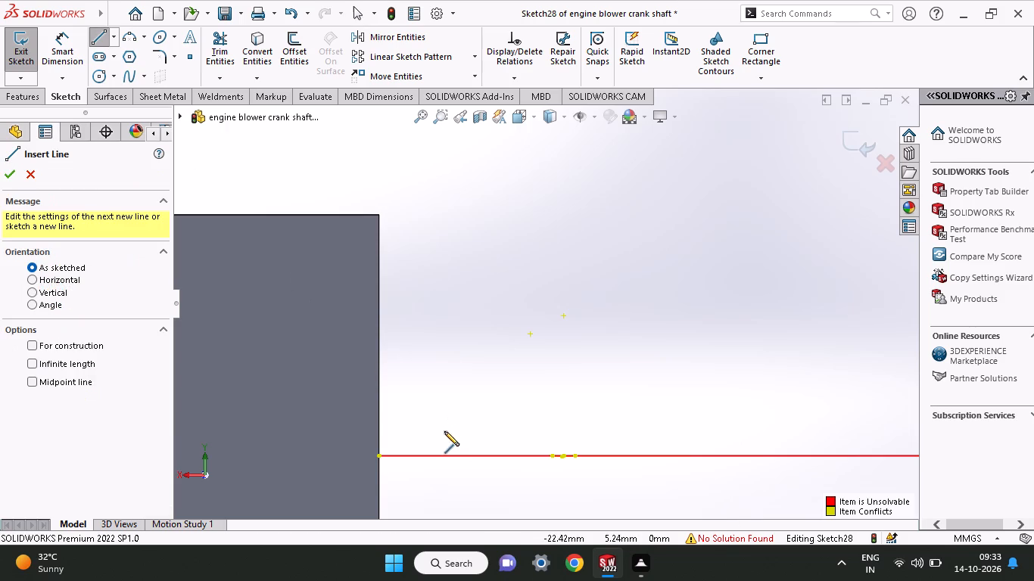
pyautogui.click(377, 458)
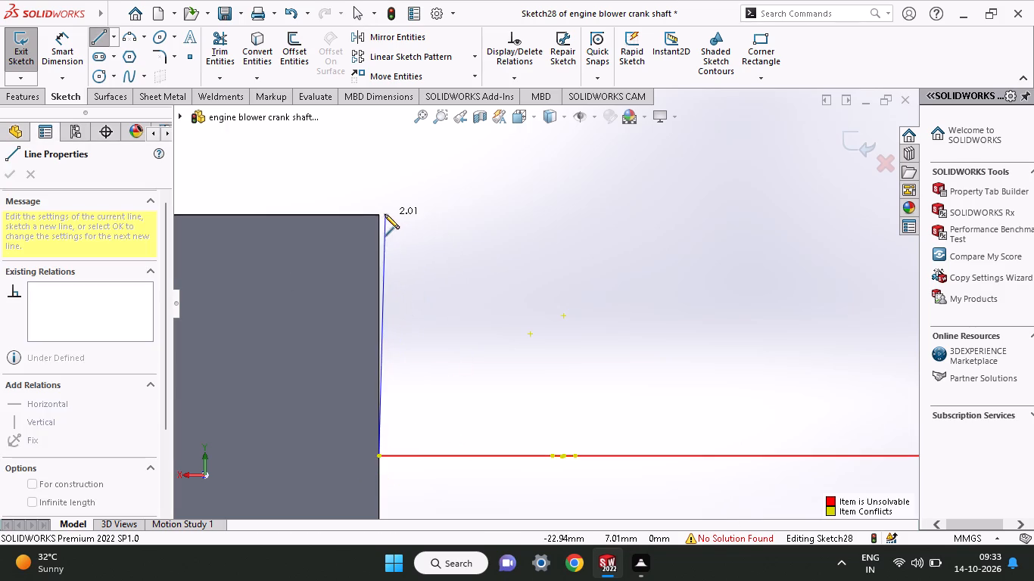
pyautogui.click(378, 215)
pyautogui.rightClick(452, 302)
pyautogui.click(482, 319)
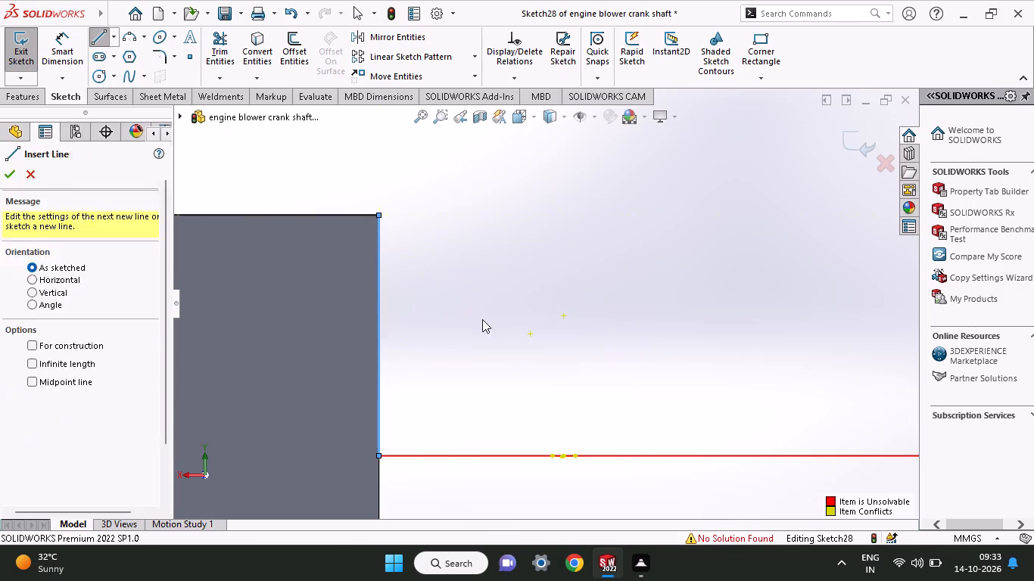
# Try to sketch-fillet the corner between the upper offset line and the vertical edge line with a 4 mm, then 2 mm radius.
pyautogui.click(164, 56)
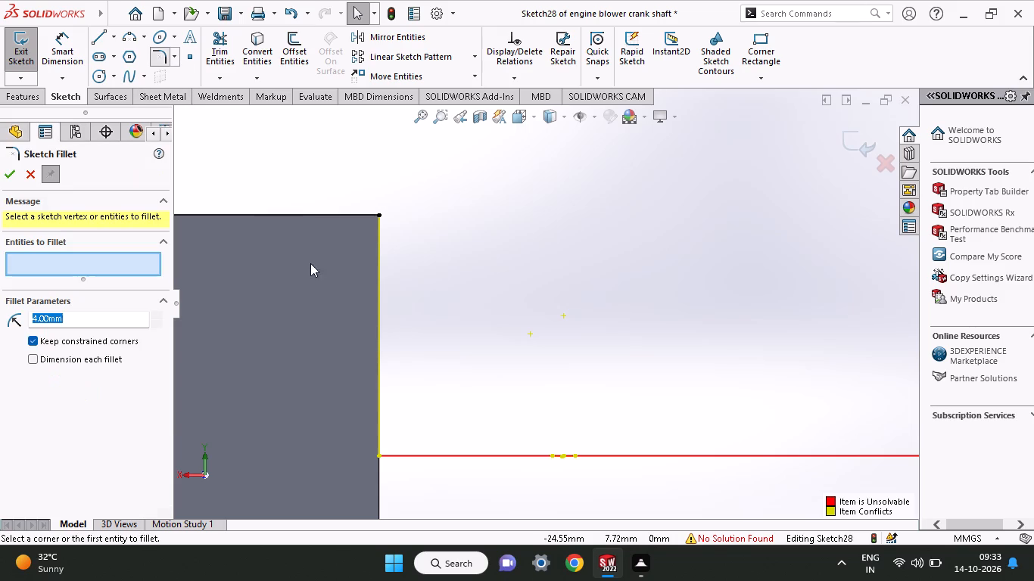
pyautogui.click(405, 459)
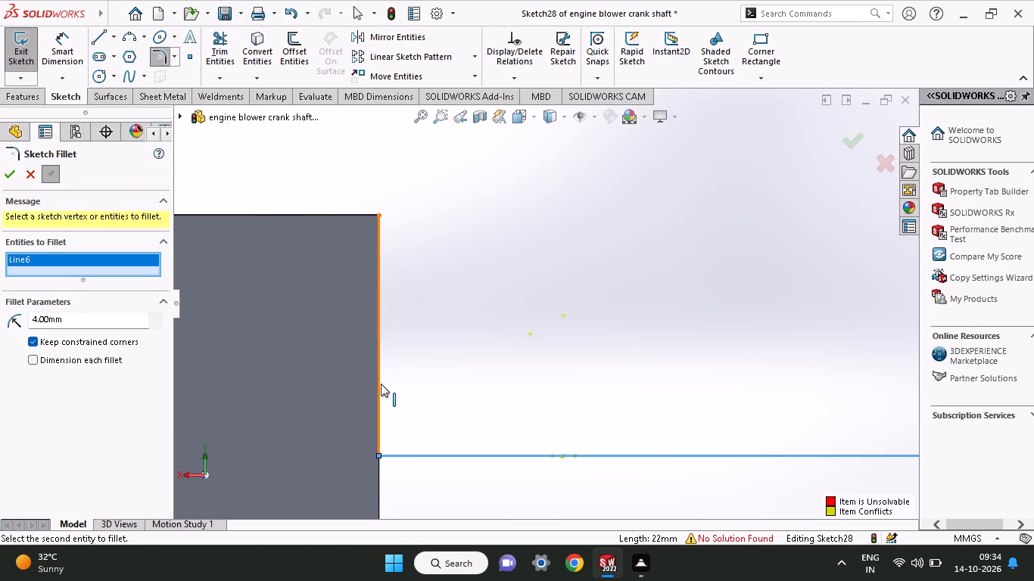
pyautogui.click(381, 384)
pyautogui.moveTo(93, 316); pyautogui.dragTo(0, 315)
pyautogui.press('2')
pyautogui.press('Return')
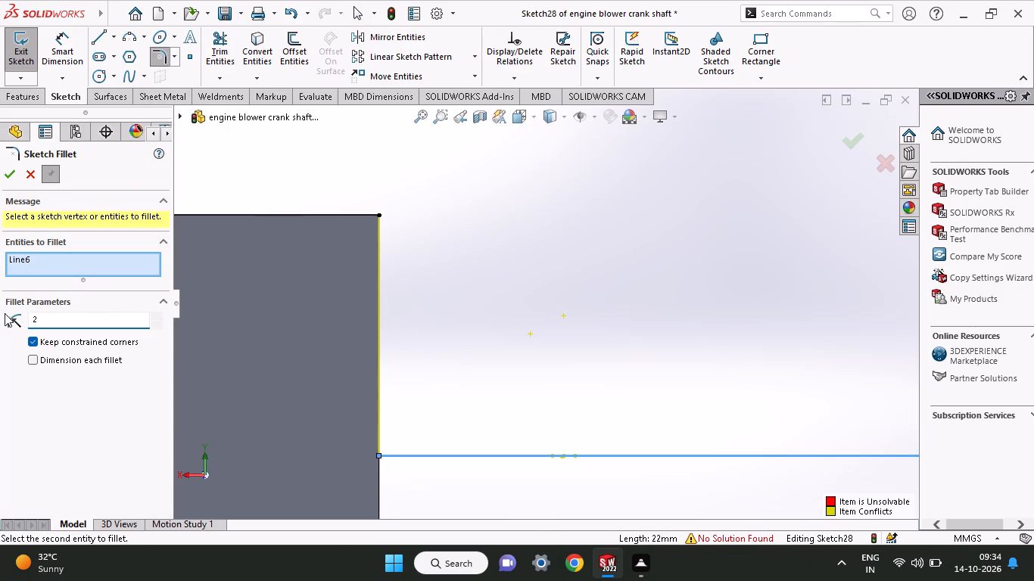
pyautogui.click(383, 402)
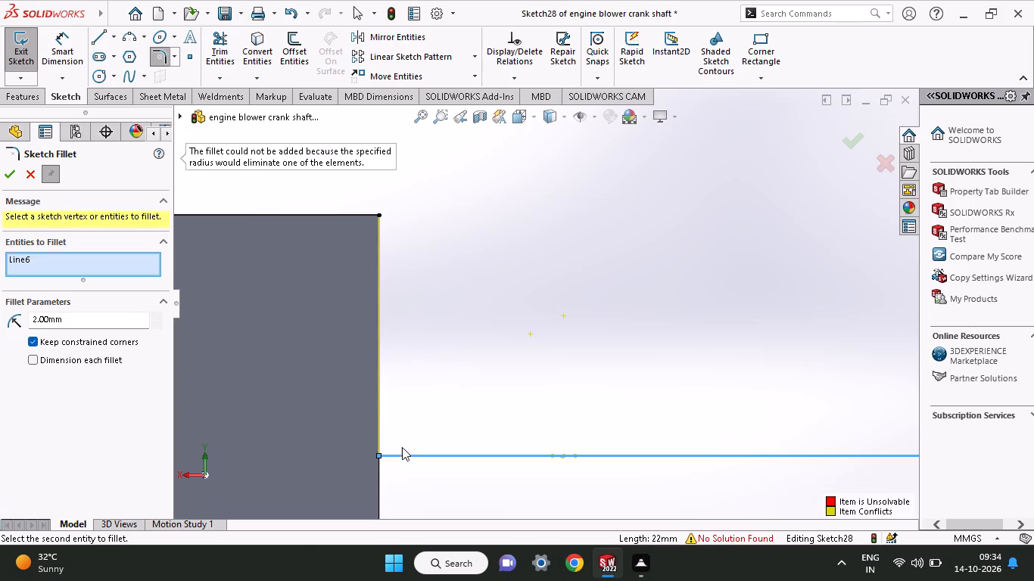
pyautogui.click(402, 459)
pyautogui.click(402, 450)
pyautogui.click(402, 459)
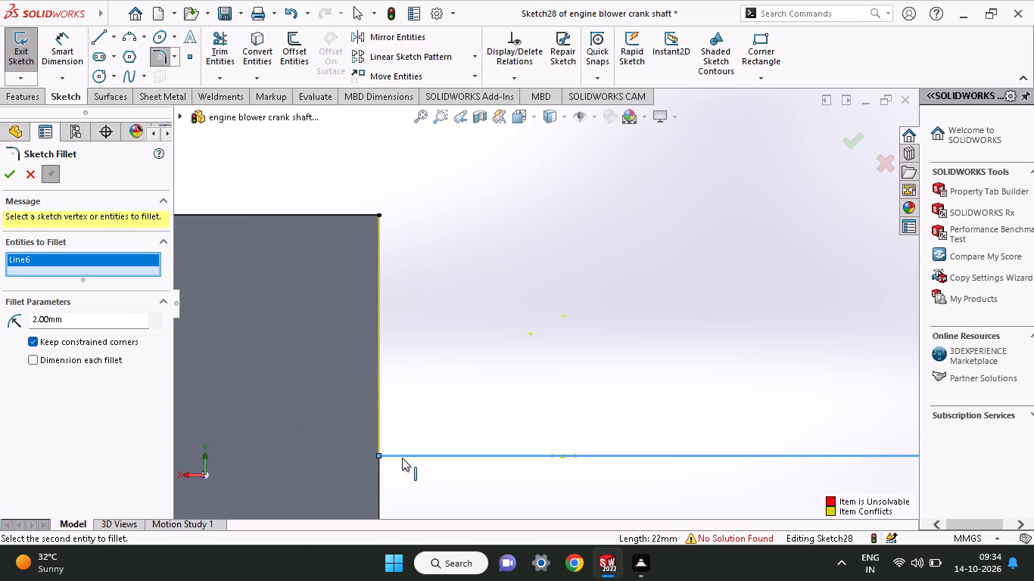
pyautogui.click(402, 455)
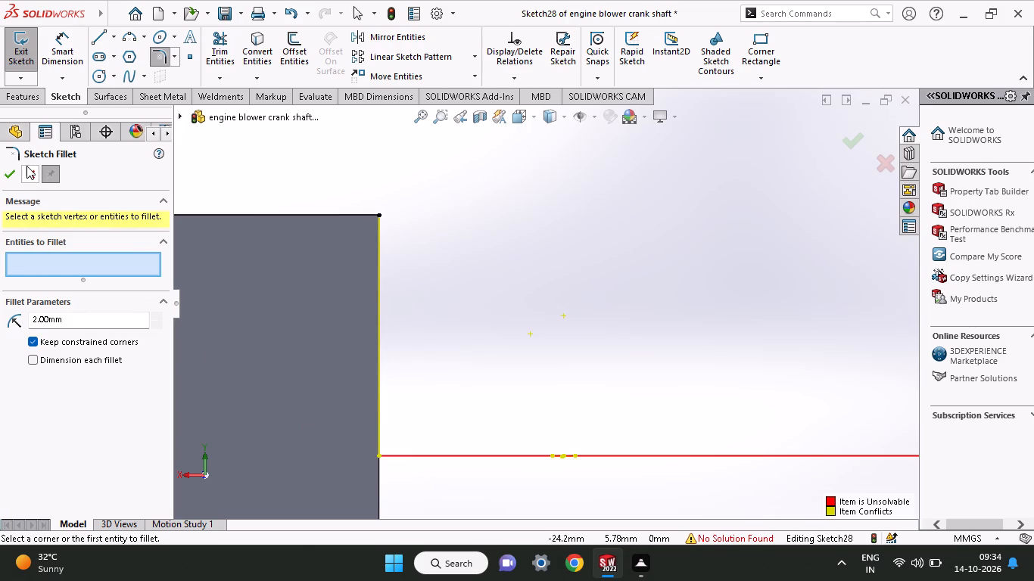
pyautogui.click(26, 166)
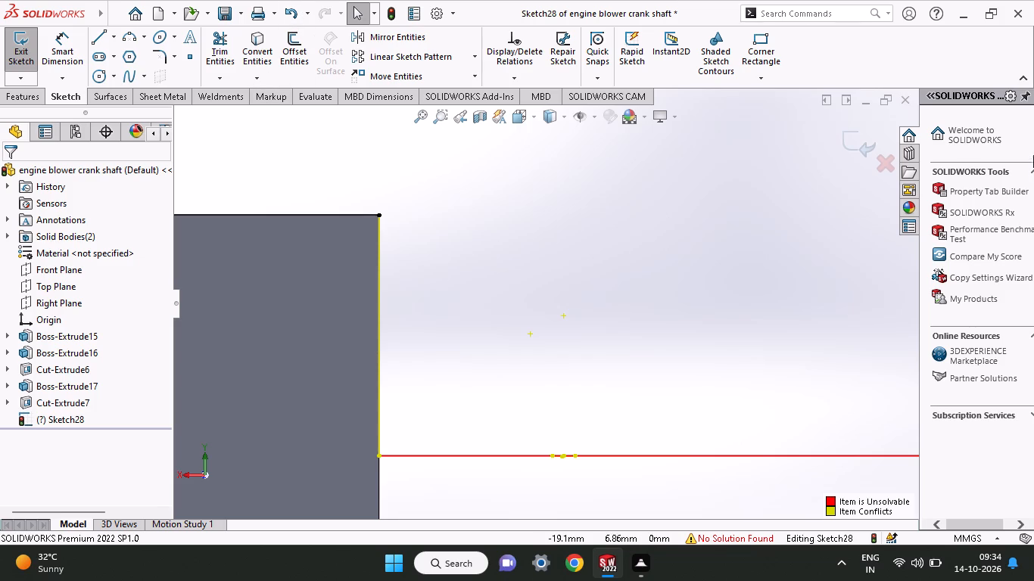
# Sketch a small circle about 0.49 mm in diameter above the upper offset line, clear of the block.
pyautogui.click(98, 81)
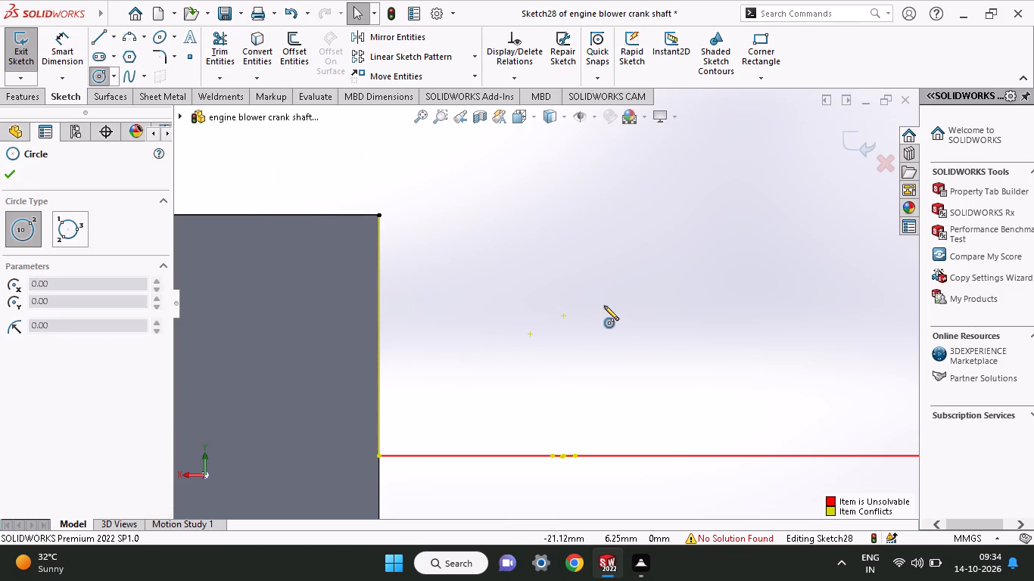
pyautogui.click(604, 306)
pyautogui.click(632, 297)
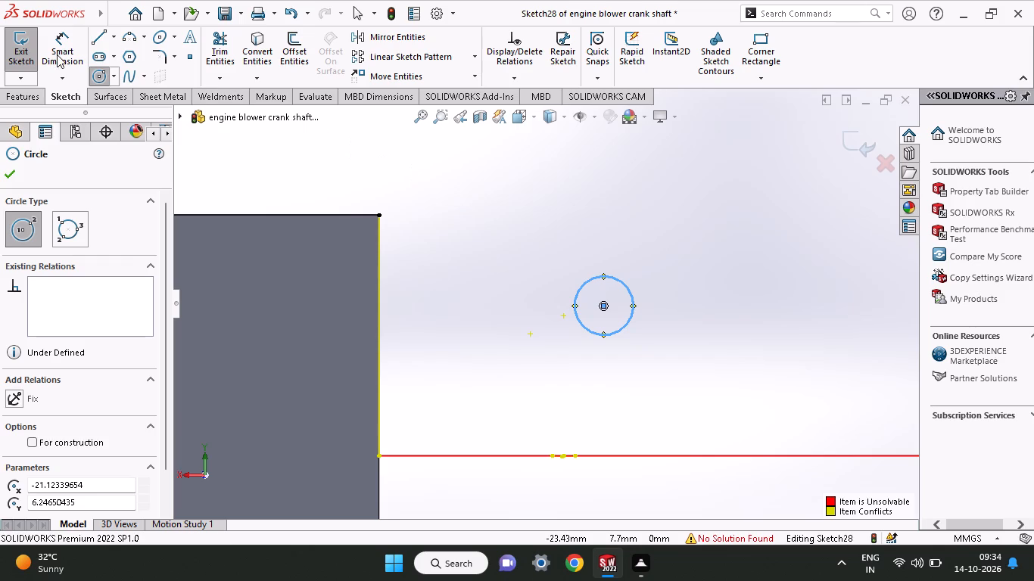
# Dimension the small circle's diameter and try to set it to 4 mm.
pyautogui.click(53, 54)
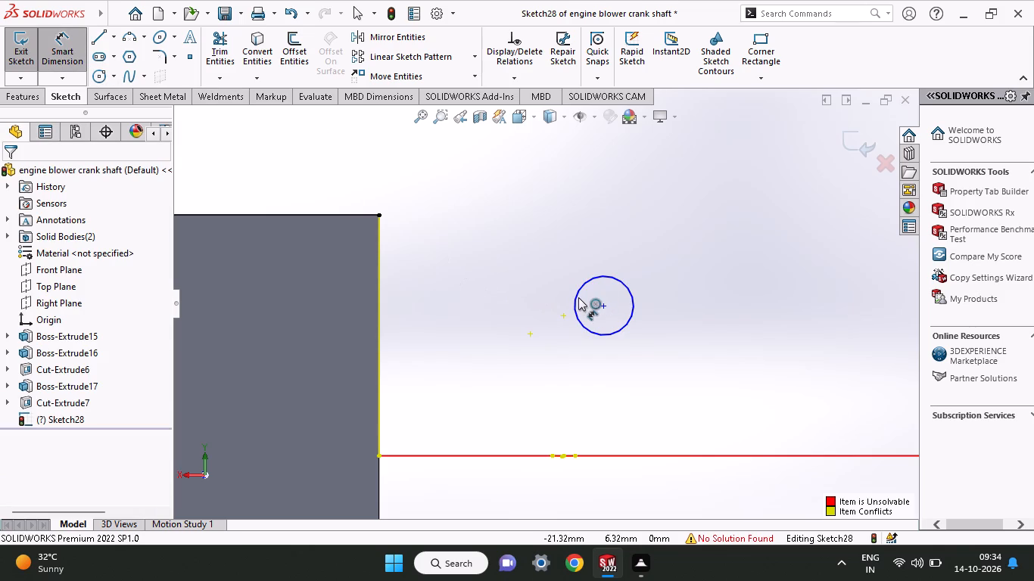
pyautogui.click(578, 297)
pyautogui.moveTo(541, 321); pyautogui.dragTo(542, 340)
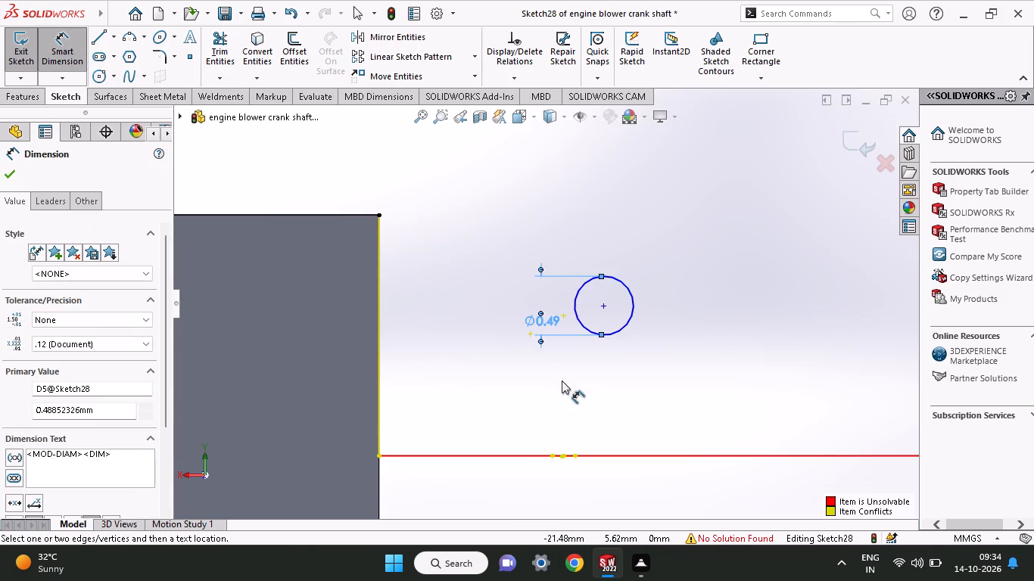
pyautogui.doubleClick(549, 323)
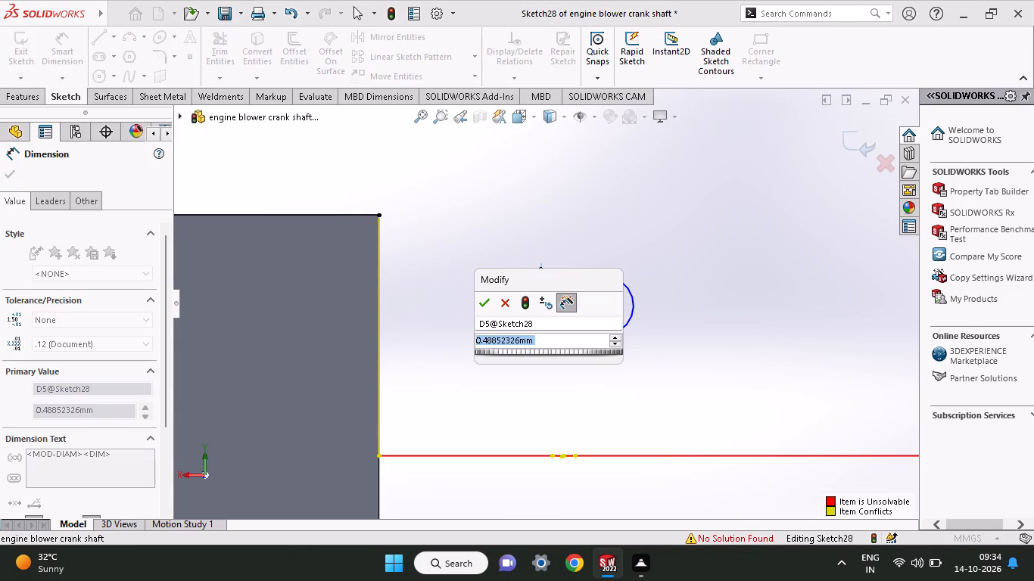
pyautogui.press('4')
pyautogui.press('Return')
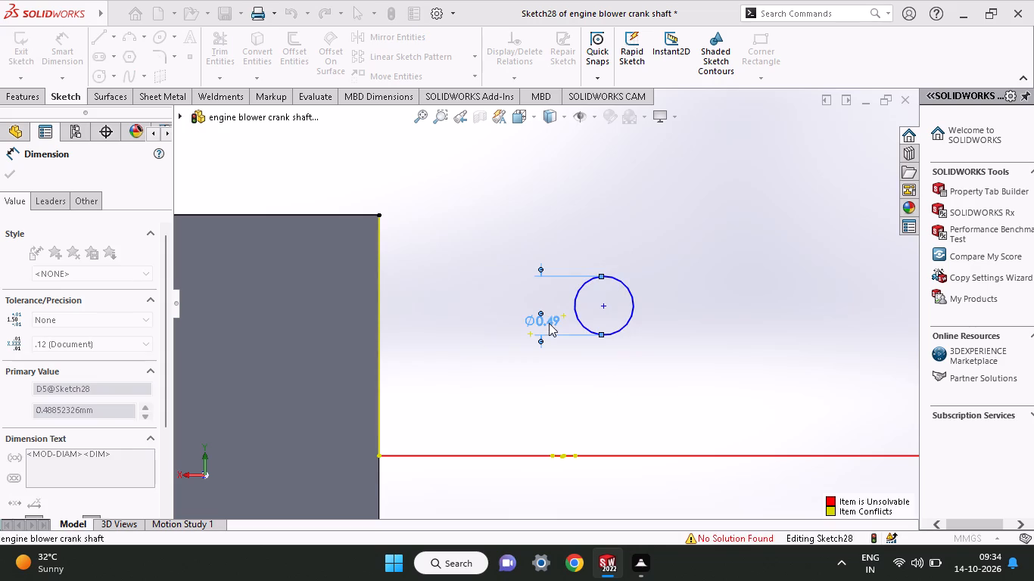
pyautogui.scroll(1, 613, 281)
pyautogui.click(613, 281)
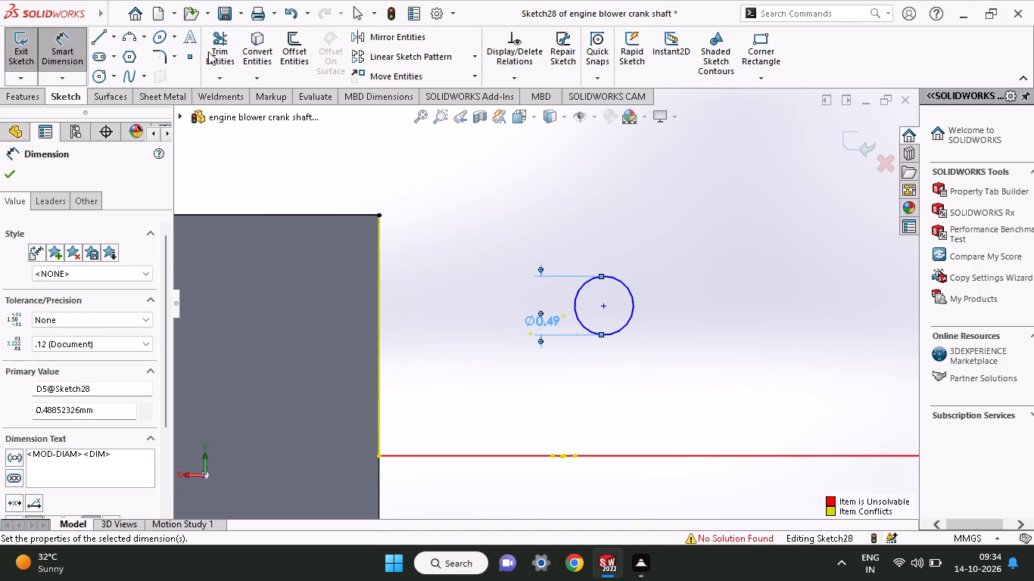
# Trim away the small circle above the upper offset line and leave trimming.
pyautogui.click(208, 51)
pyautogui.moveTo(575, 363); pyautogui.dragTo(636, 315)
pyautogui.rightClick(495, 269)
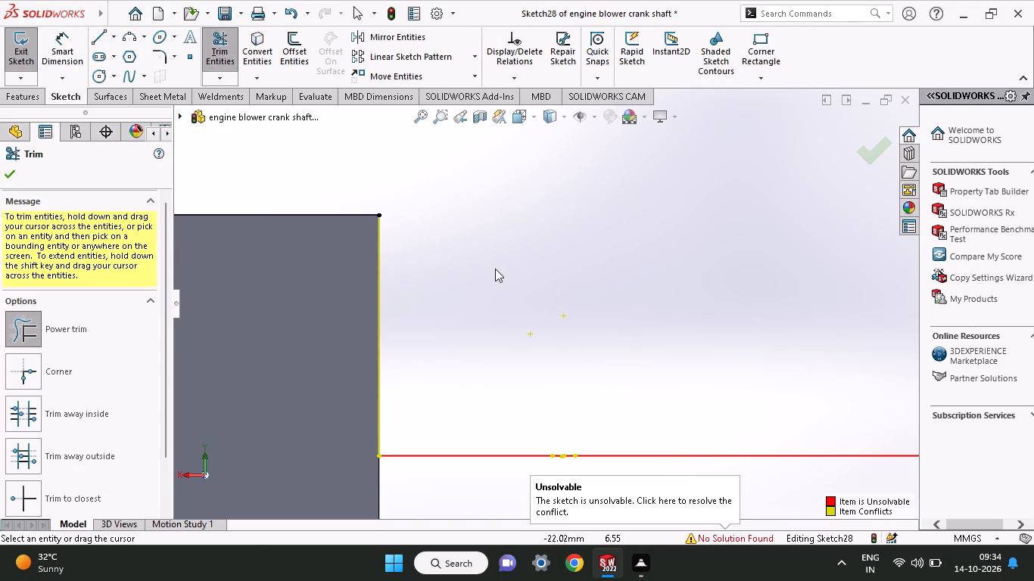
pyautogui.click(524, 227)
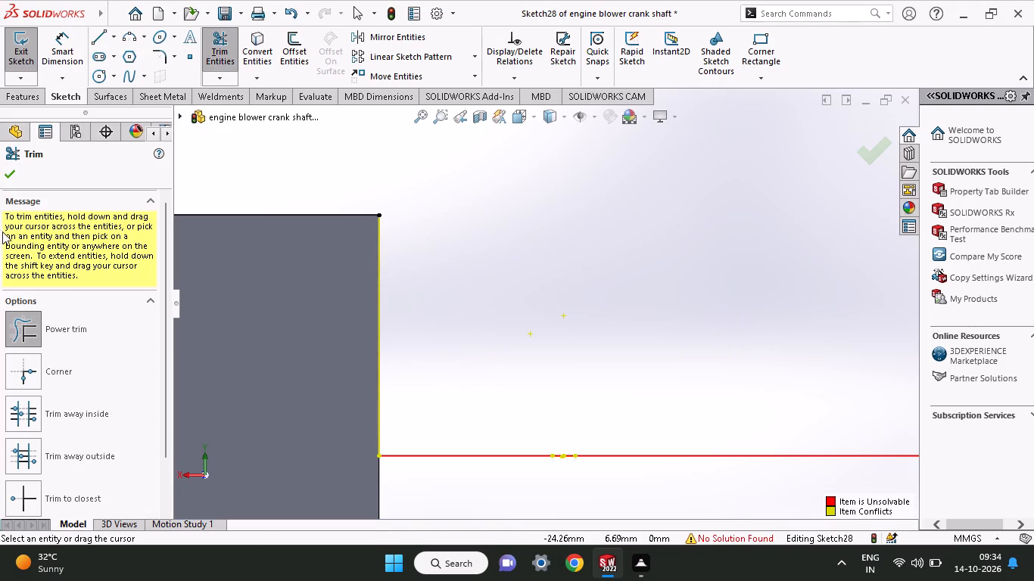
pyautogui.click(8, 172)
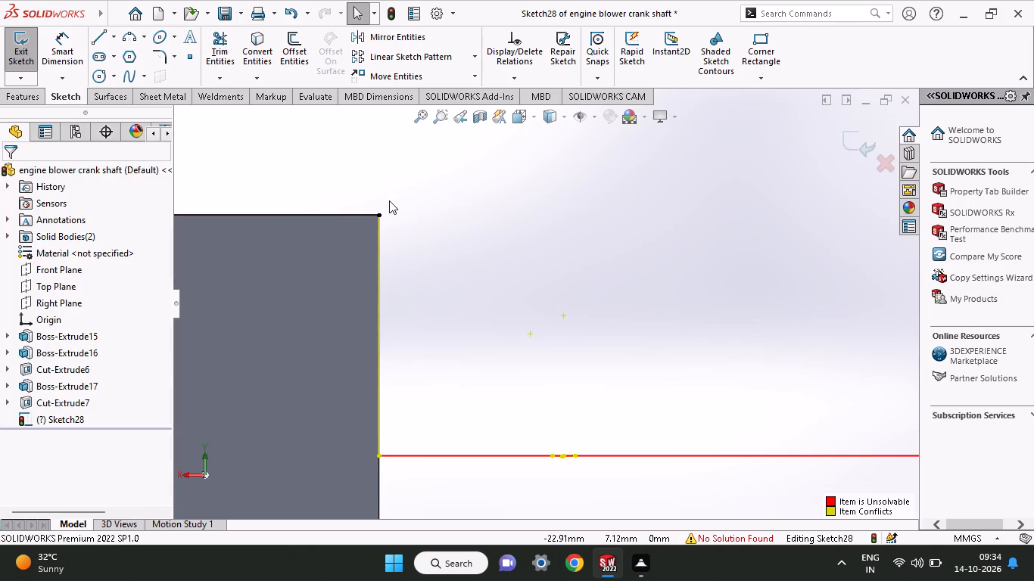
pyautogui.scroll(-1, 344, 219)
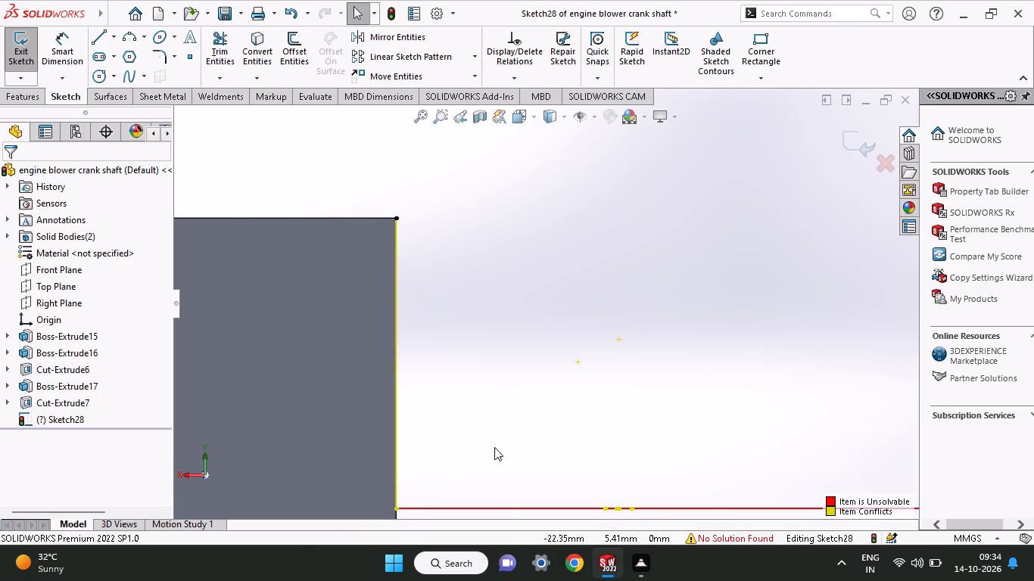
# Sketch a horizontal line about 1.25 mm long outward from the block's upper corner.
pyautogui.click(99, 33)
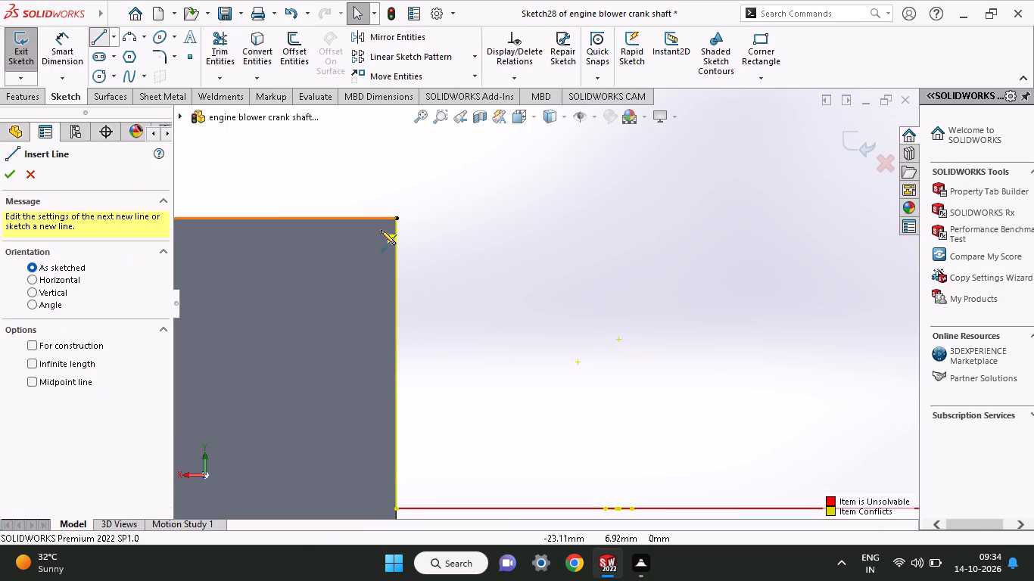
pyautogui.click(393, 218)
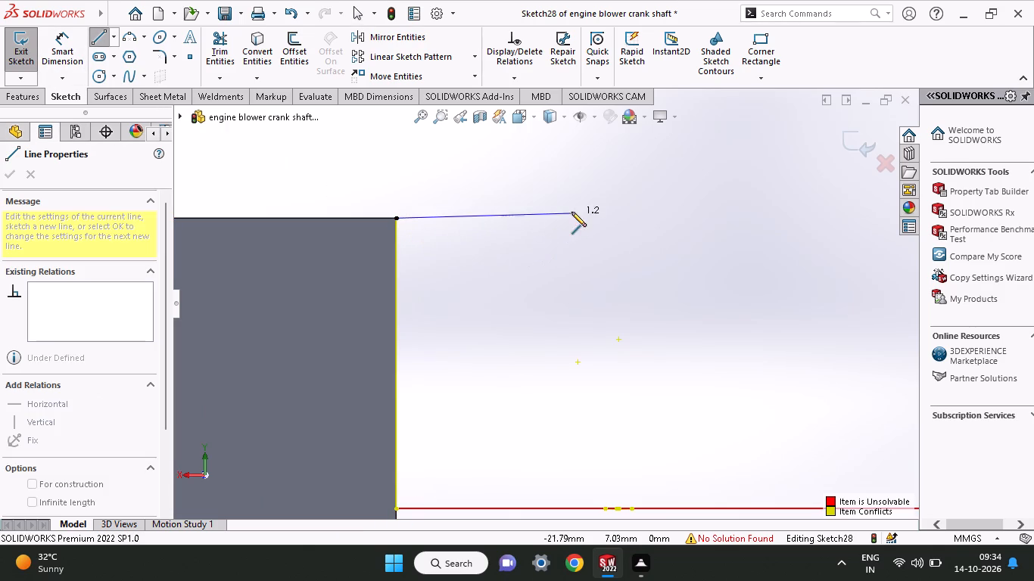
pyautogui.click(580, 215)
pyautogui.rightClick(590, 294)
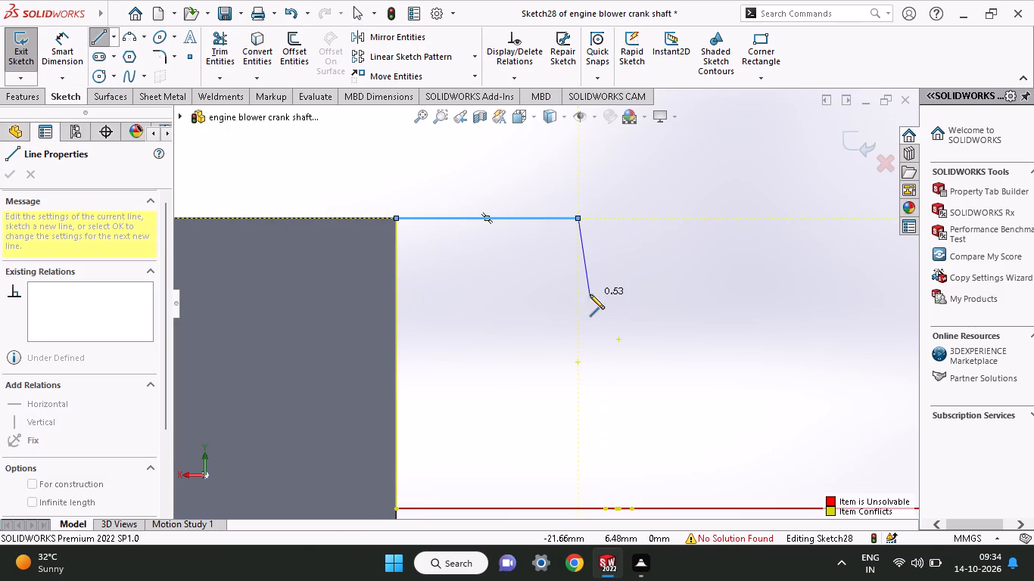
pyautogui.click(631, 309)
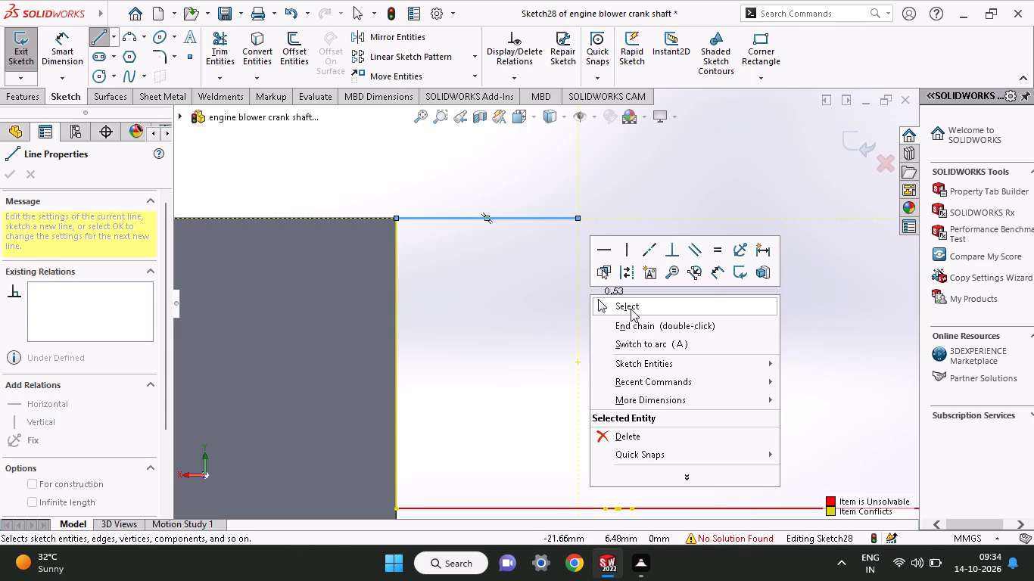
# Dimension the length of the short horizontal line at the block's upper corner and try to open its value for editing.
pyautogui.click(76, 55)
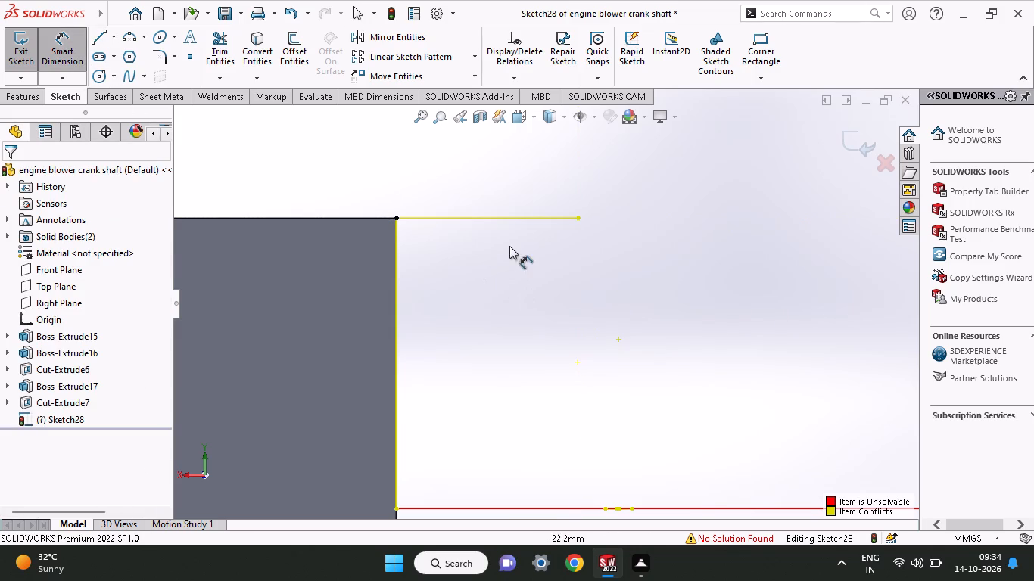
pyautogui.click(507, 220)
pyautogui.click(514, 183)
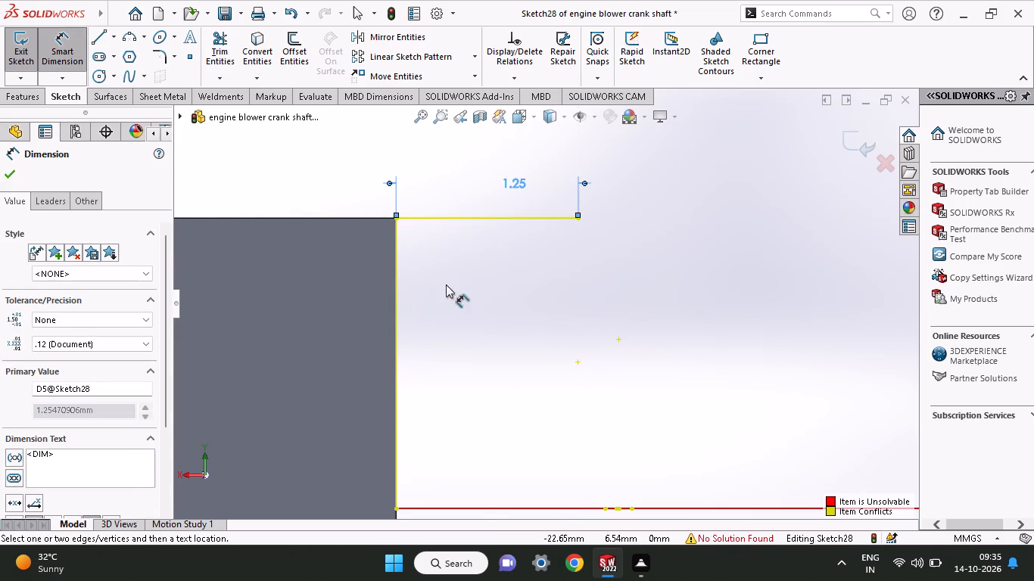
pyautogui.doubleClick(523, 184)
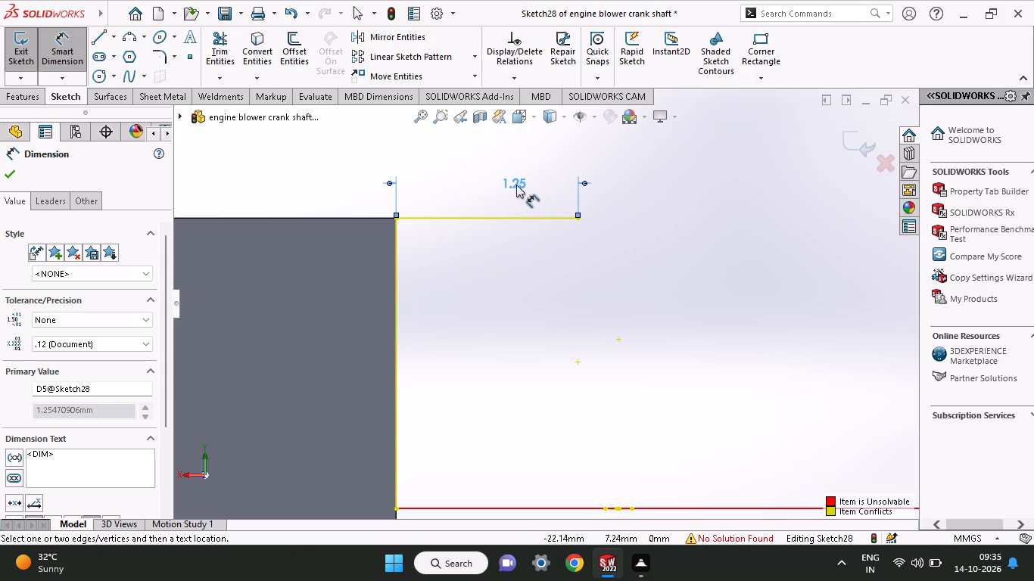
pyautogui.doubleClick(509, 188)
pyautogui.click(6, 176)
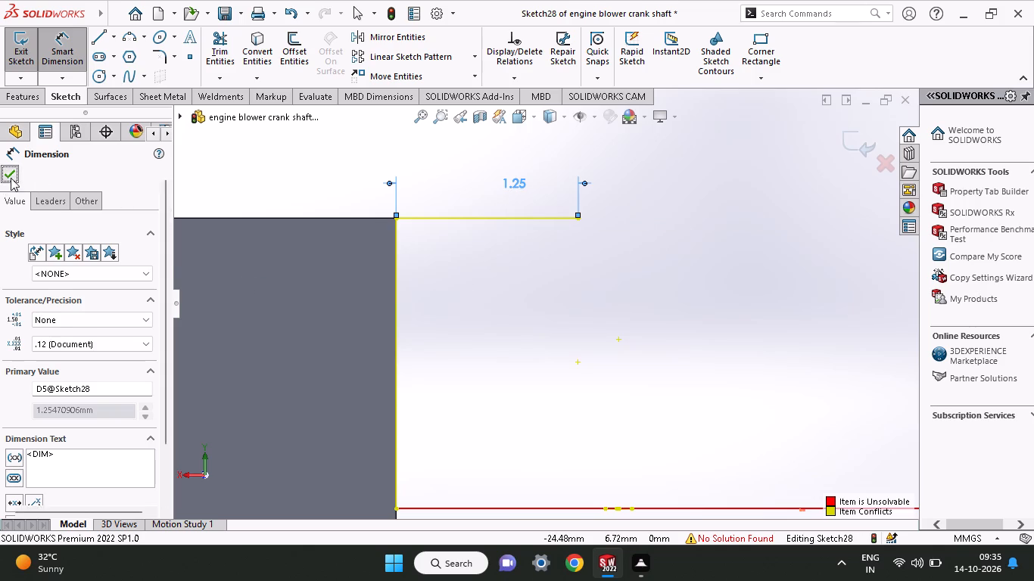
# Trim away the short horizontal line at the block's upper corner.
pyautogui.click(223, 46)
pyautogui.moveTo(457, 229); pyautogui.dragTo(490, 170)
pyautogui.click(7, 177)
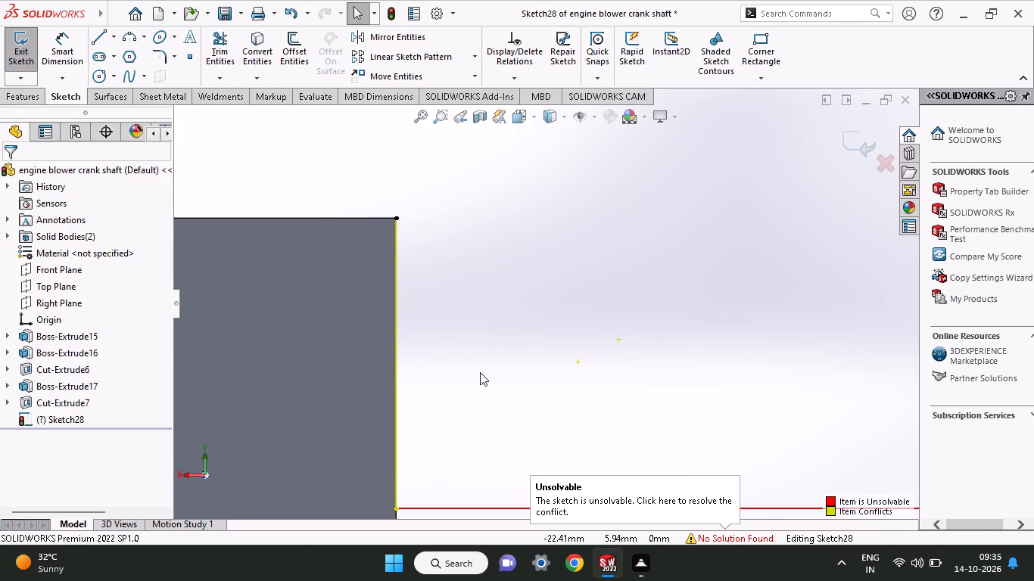
# Trim away the middle horizontal line between the upper and lower offset lines and leave trimming.
pyautogui.keyDown('ctrl'); pyautogui.scroll(4, 542, 296); pyautogui.keyUp('ctrl')
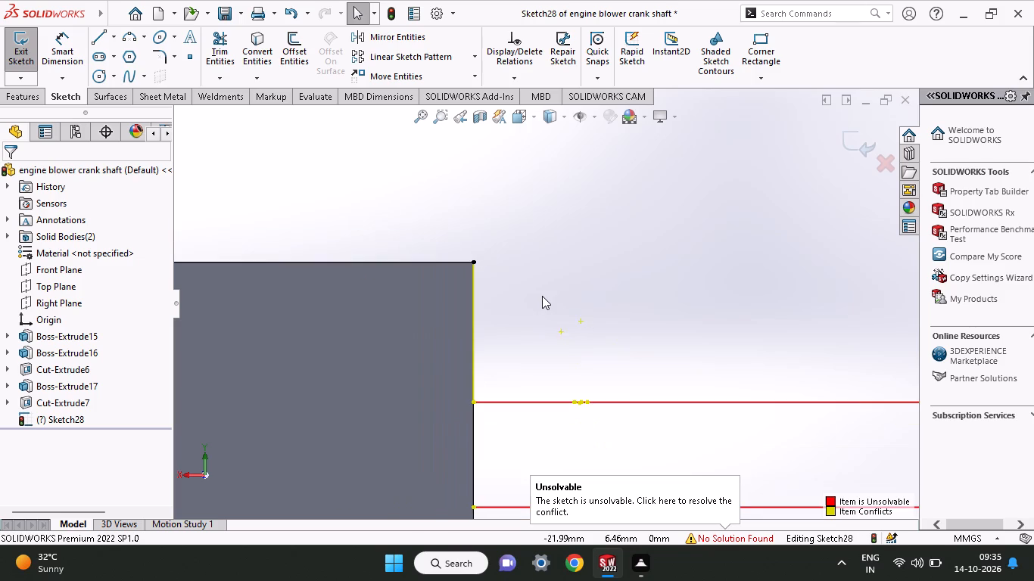
pyautogui.keyDown('ctrl'); pyautogui.scroll(6, 542, 296); pyautogui.keyUp('ctrl')
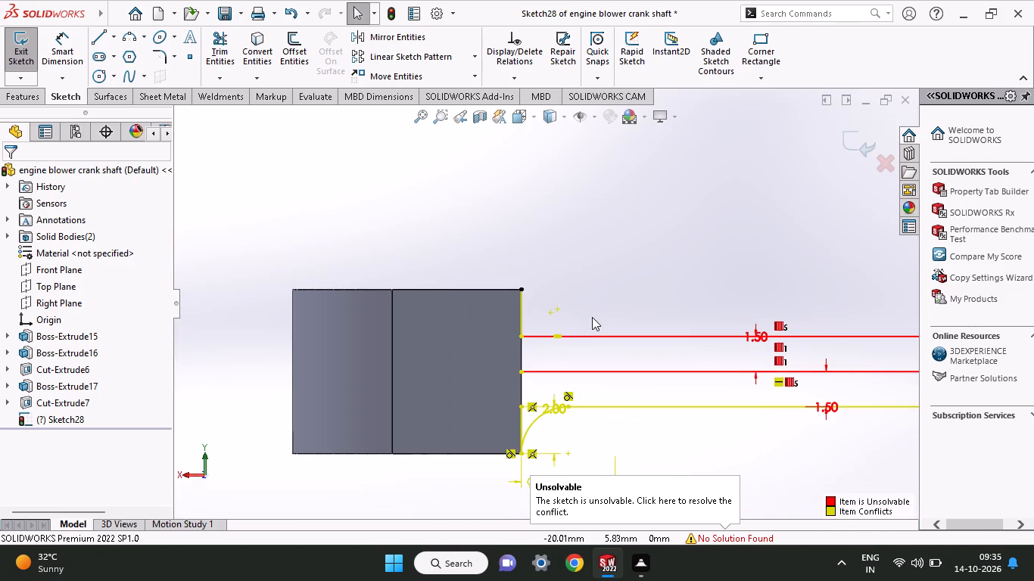
pyautogui.keyDown('ctrl'); pyautogui.scroll(-4, 592, 317); pyautogui.keyUp('ctrl')
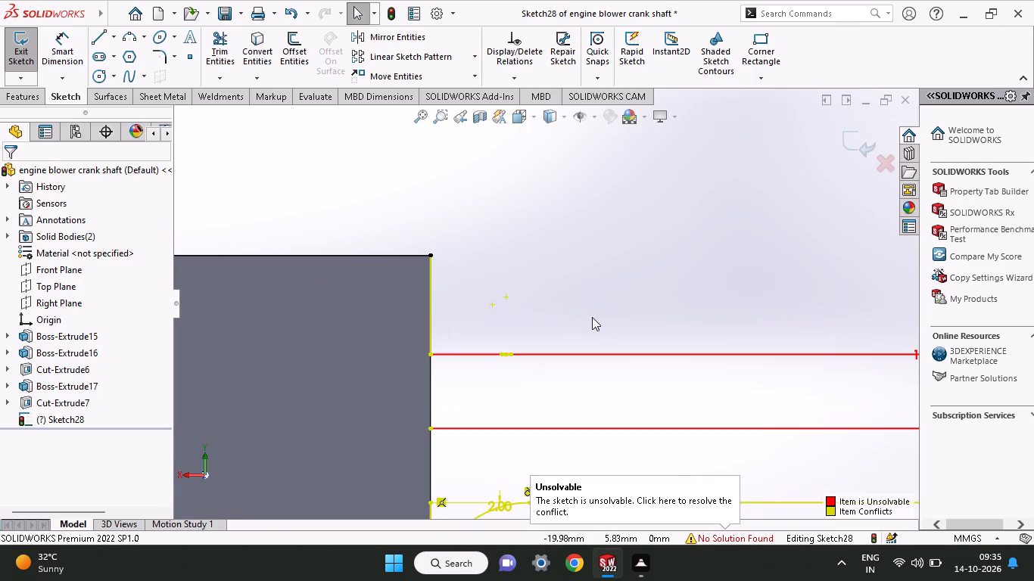
pyautogui.click(222, 36)
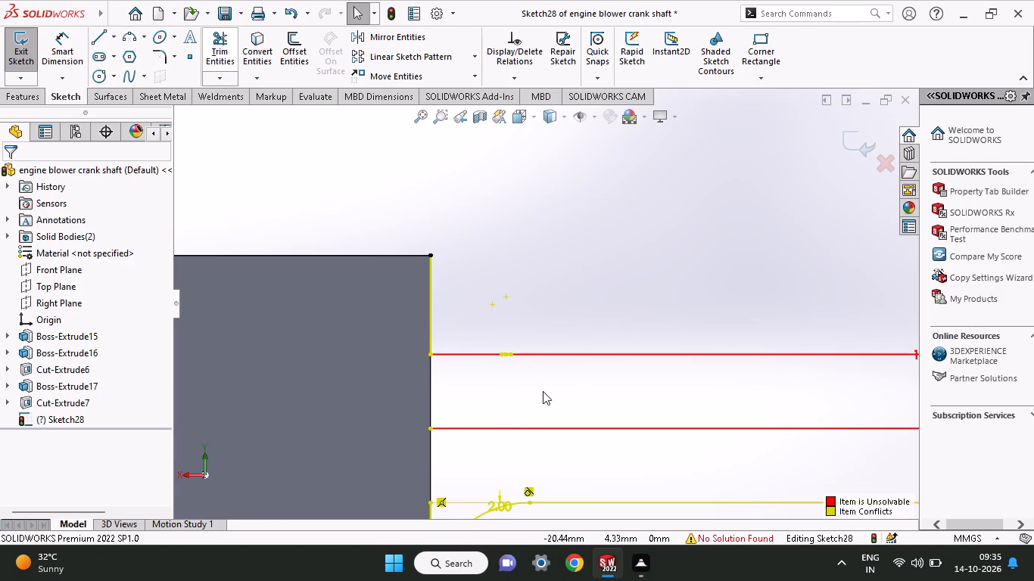
pyautogui.moveTo(484, 444); pyautogui.dragTo(495, 412)
pyautogui.moveTo(496, 409); pyautogui.dragTo(489, 458)
pyautogui.click(6, 169)
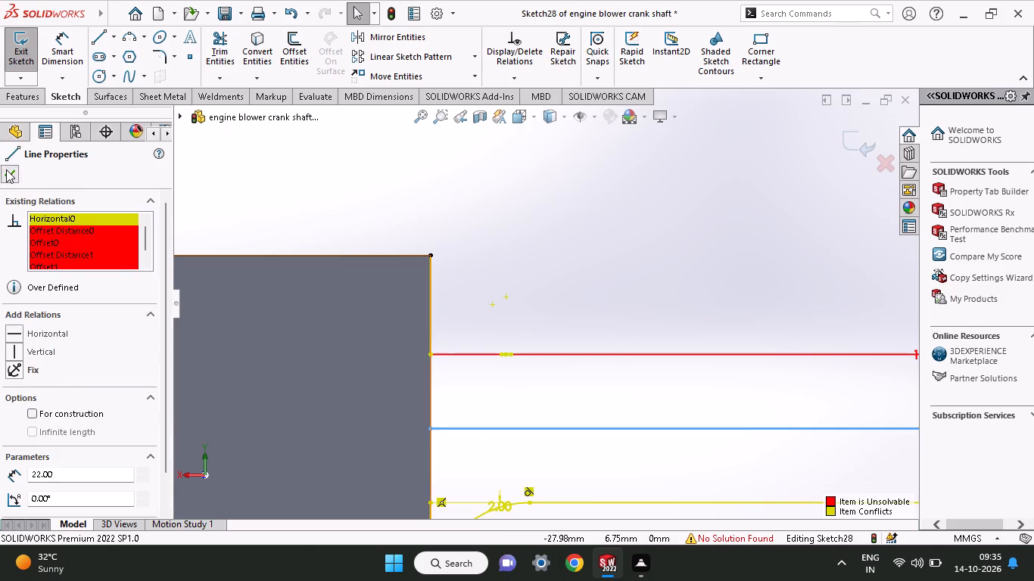
pyautogui.click(229, 62)
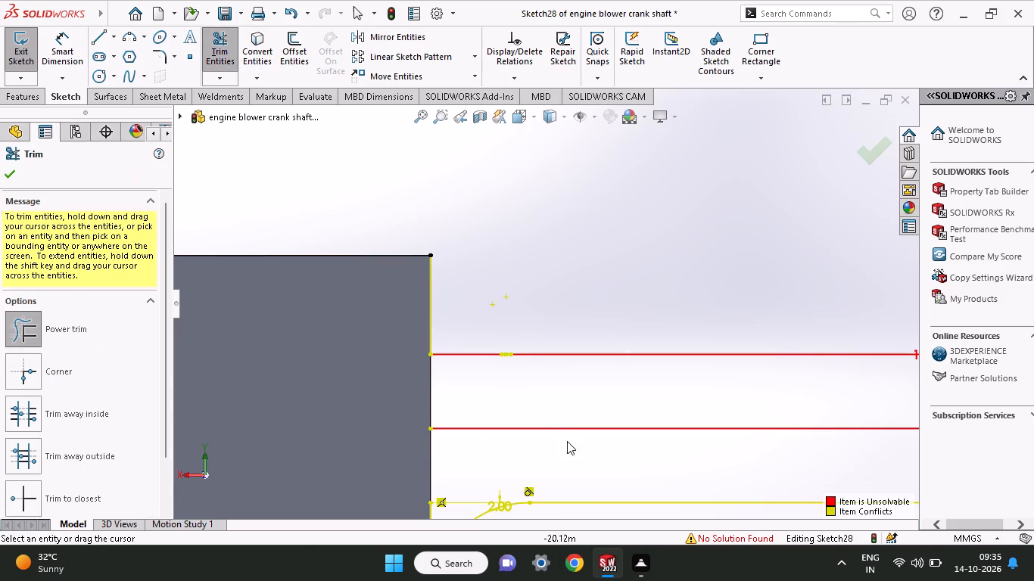
pyautogui.moveTo(533, 393); pyautogui.dragTo(529, 444)
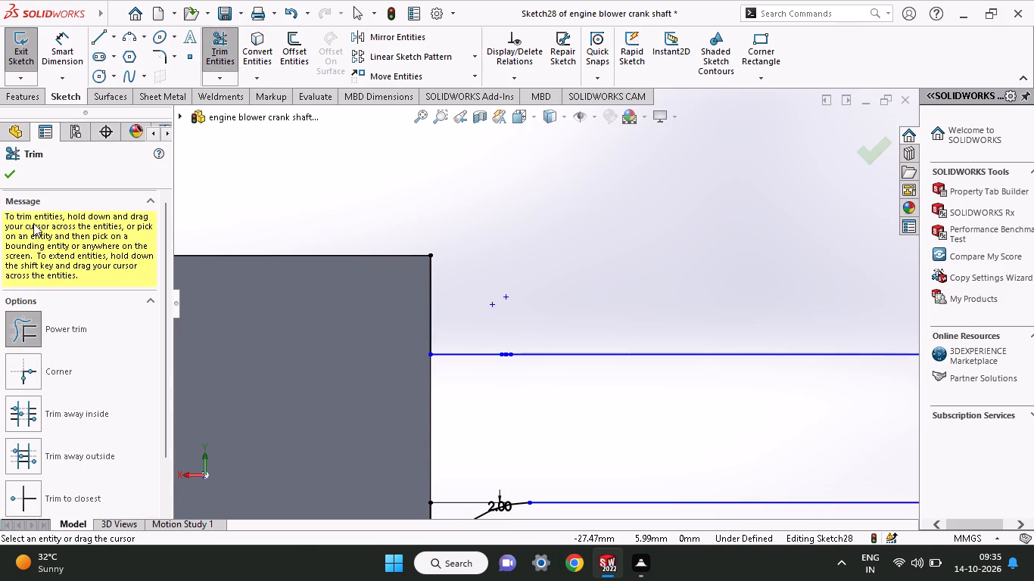
pyautogui.click(8, 167)
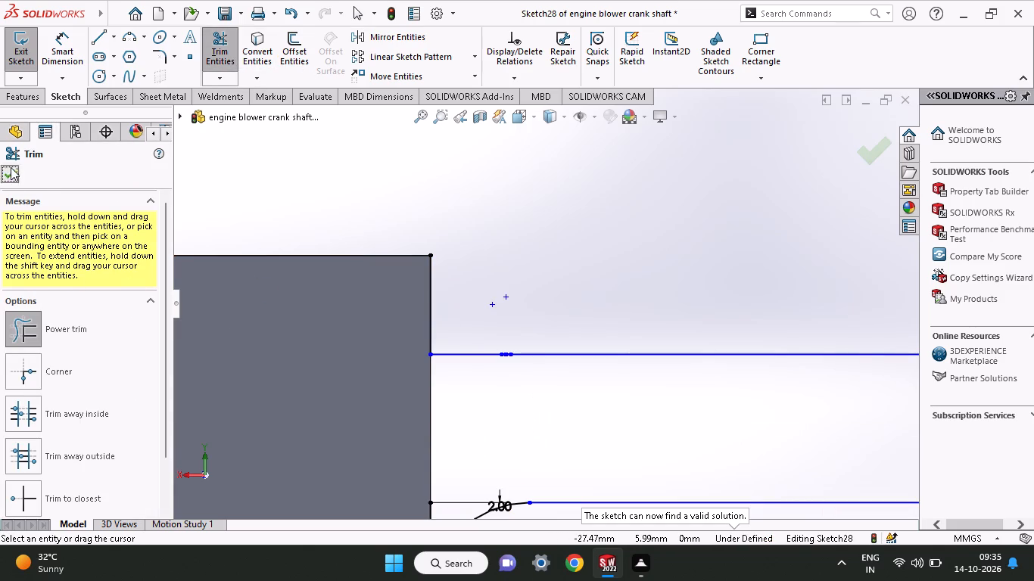
# Sketch a circle about 1.45 mm in diameter above the upper offset line, just outside the block.
pyautogui.click(94, 75)
pyautogui.click(550, 272)
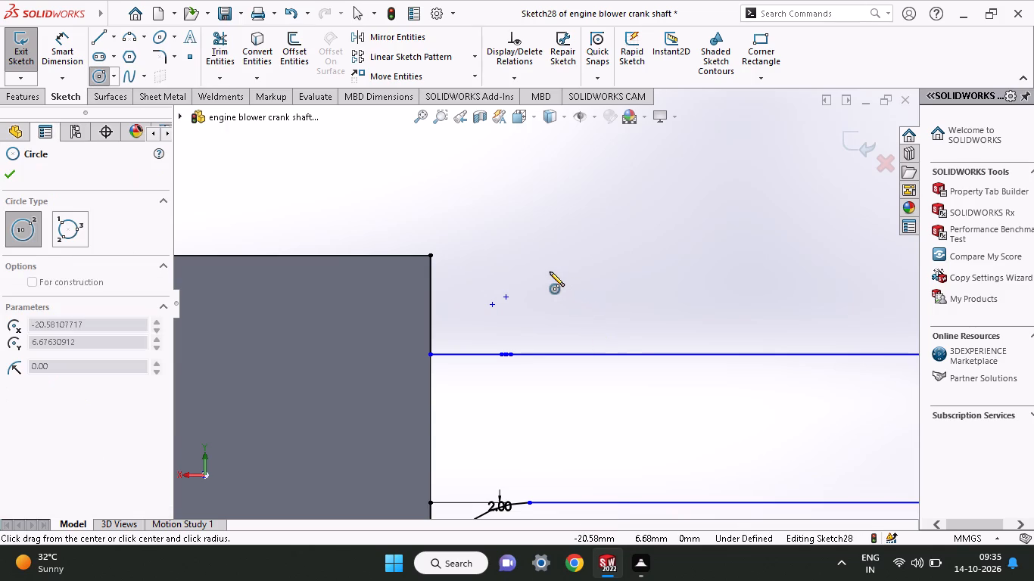
pyautogui.click(574, 245)
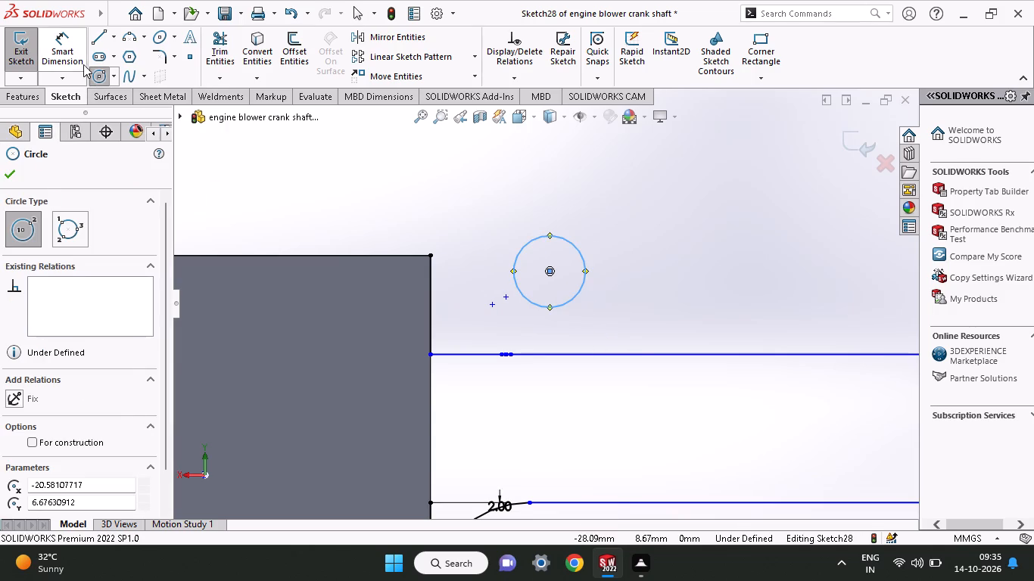
# Dimension the new circle's diameter and set it to 4 mm.
pyautogui.click(79, 52)
pyautogui.click(544, 236)
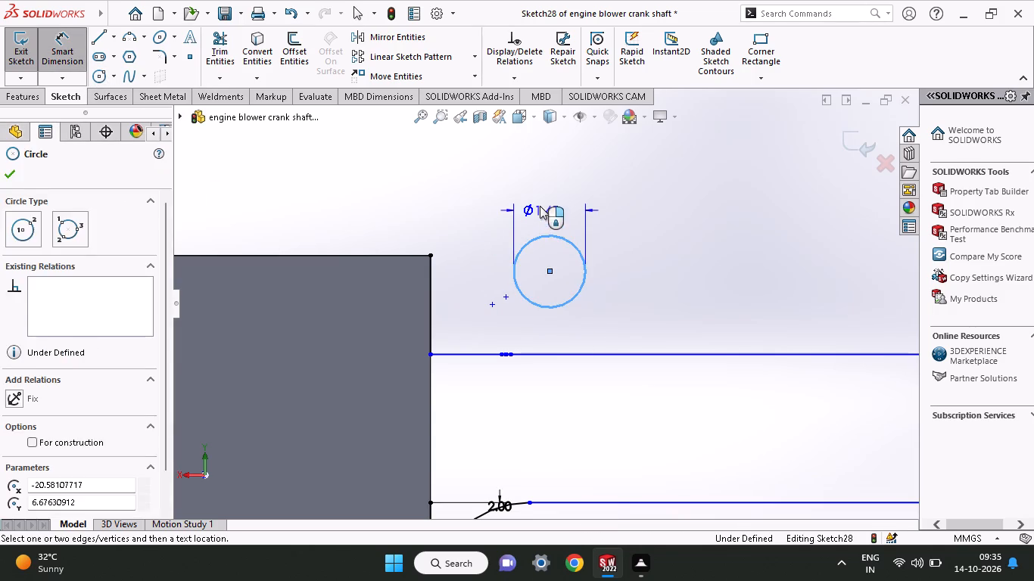
pyautogui.click(540, 205)
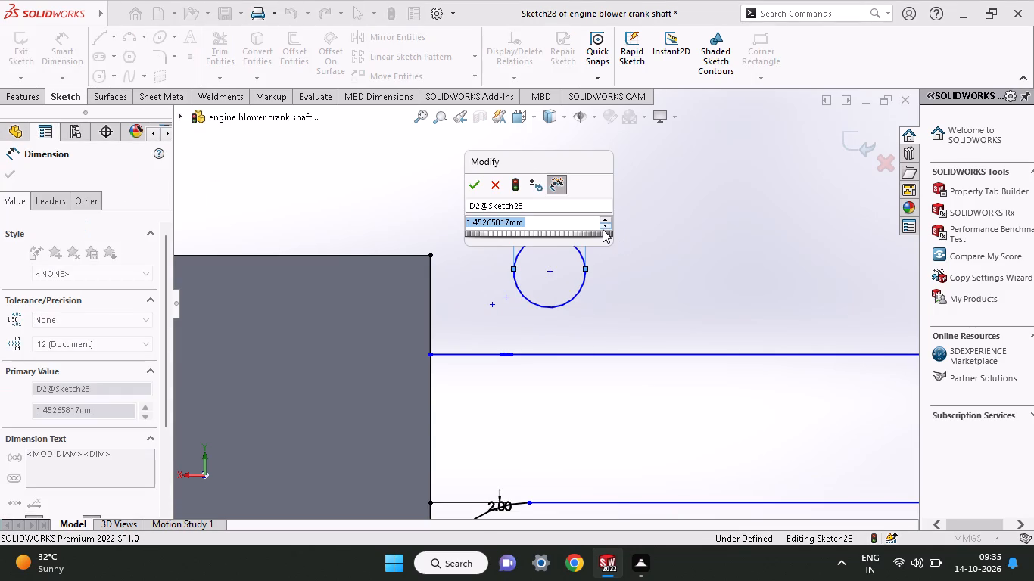
pyautogui.press('4')
pyautogui.press('Return')
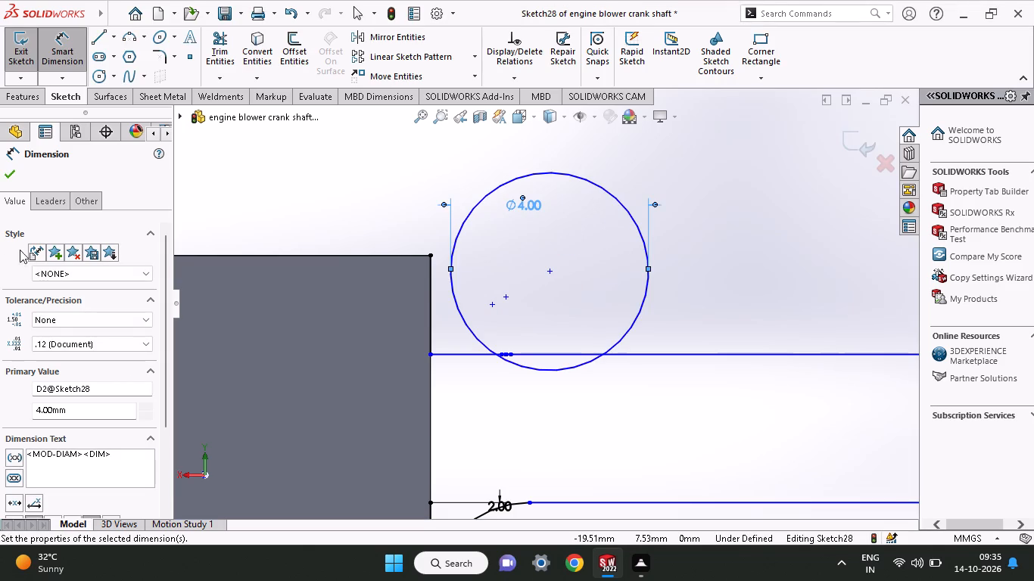
pyautogui.click(11, 166)
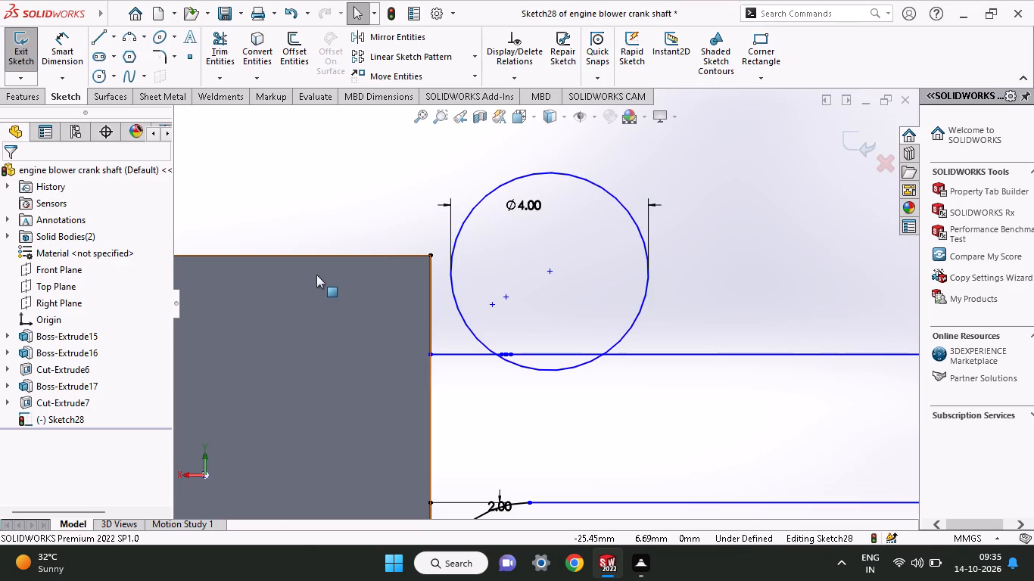
# Move the 4 mm circle clear above the upper offset line and make it tangent to the block's vertical edge line.
pyautogui.moveTo(549, 272); pyautogui.dragTo(545, 231)
pyautogui.click(428, 303)
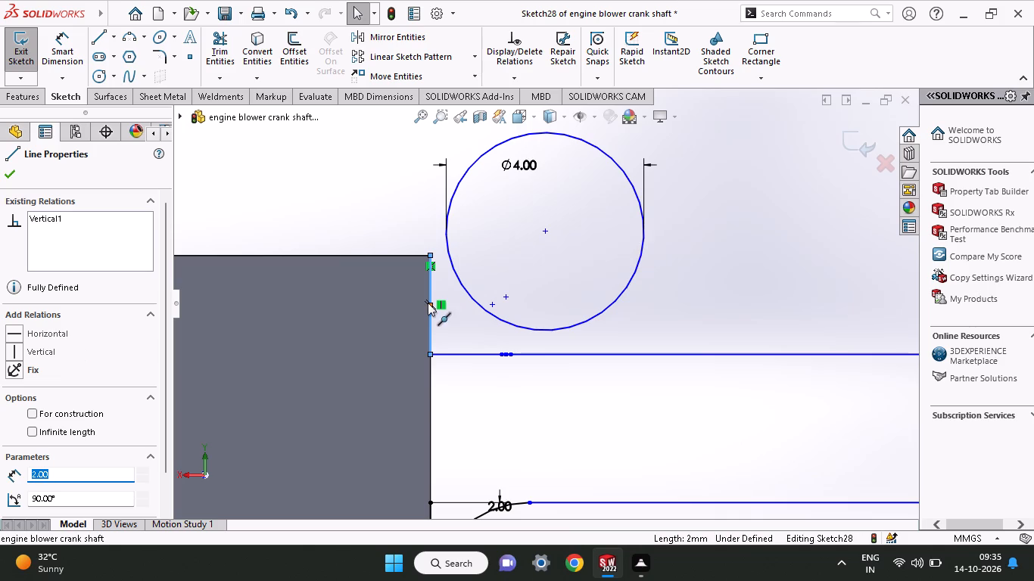
pyautogui.keyDown('shift'); pyautogui.click(478, 300); pyautogui.keyUp('shift')
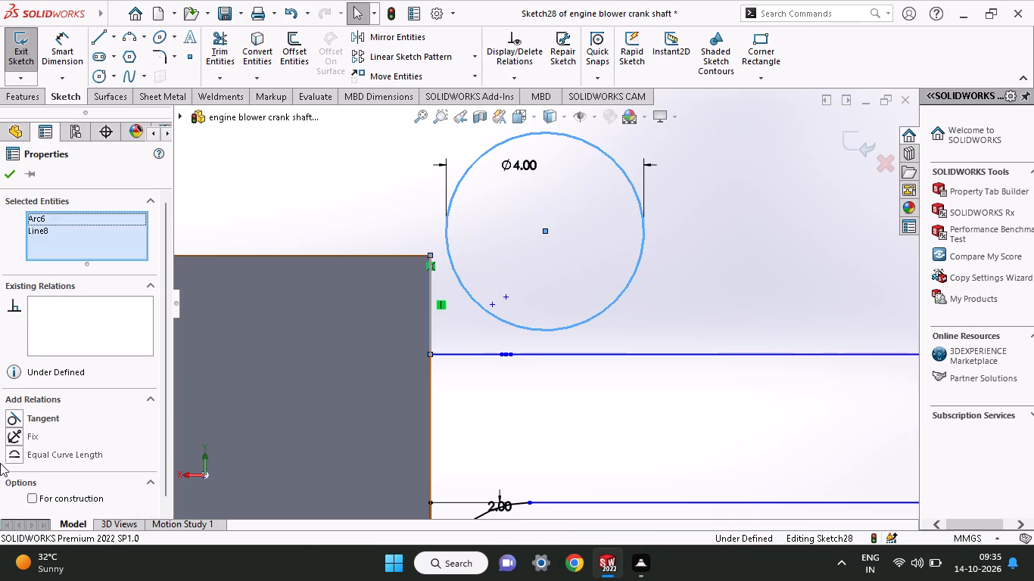
pyautogui.click(42, 422)
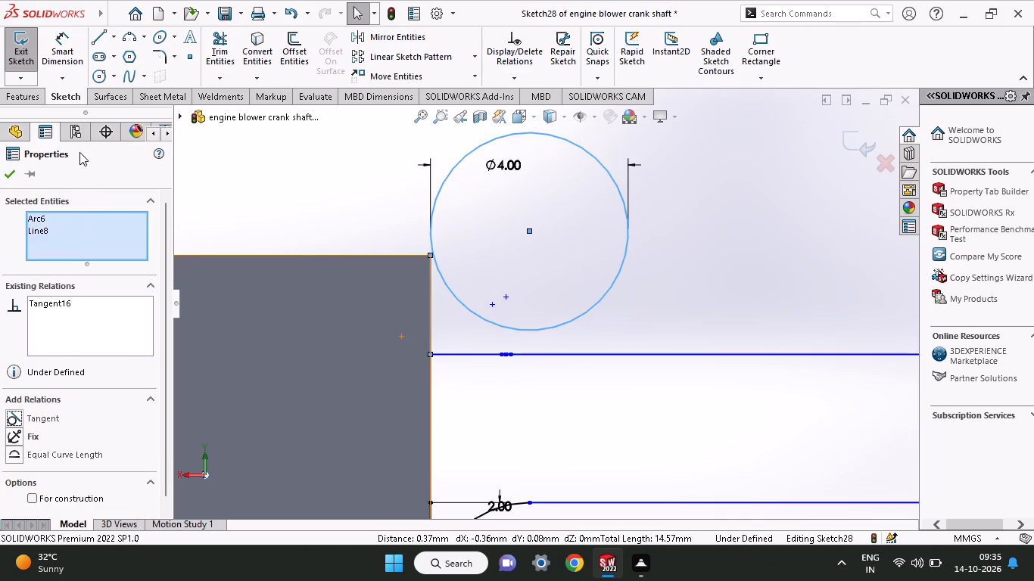
pyautogui.click(13, 172)
# Make the 4 mm circle tangent to the upper offset line.
pyautogui.keyDown('shift'); pyautogui.click(544, 357); pyautogui.keyUp('shift')
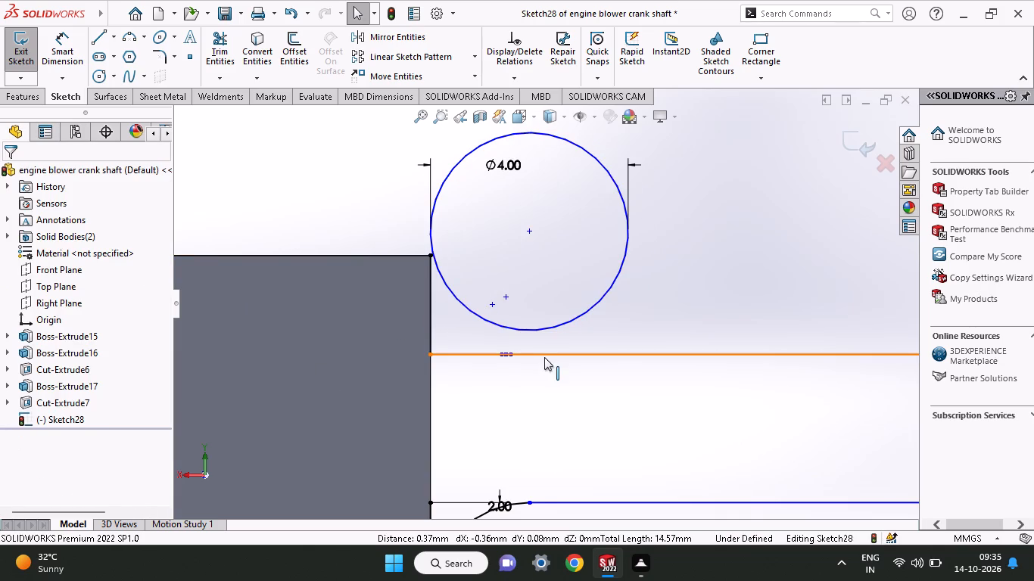
pyautogui.keyDown('shift'); pyautogui.click(553, 327); pyautogui.keyUp('shift')
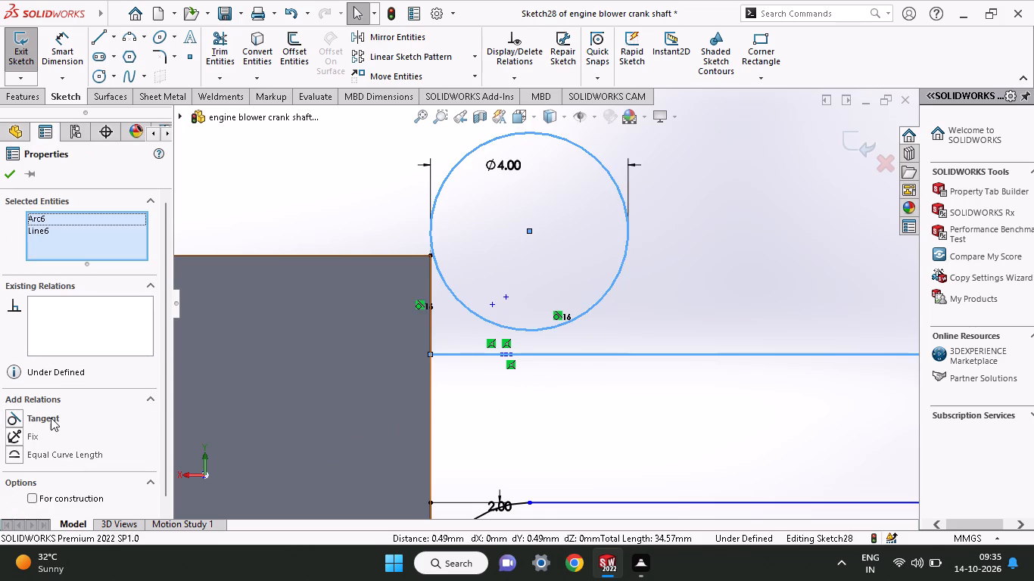
pyautogui.click(51, 415)
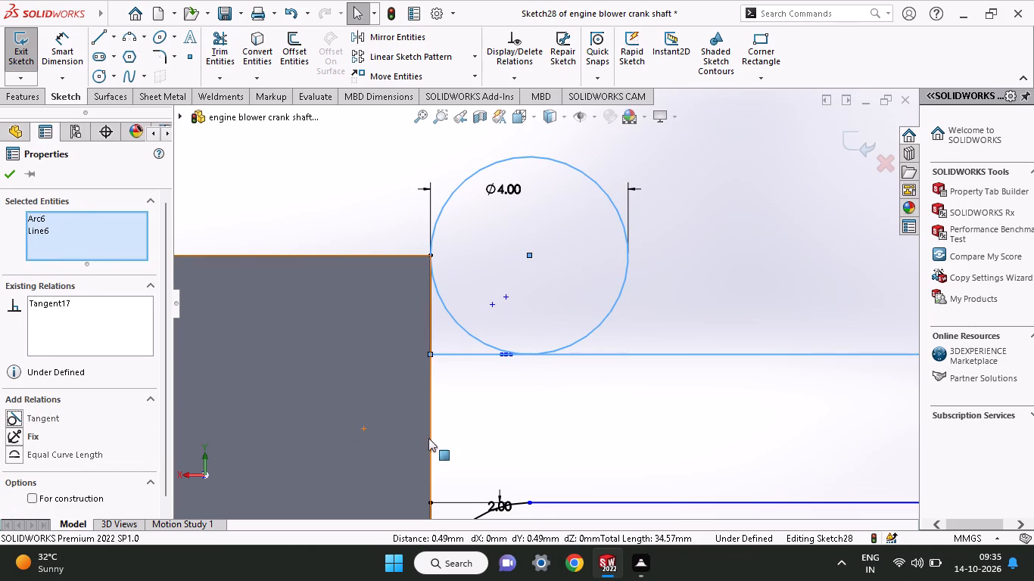
pyautogui.click(8, 174)
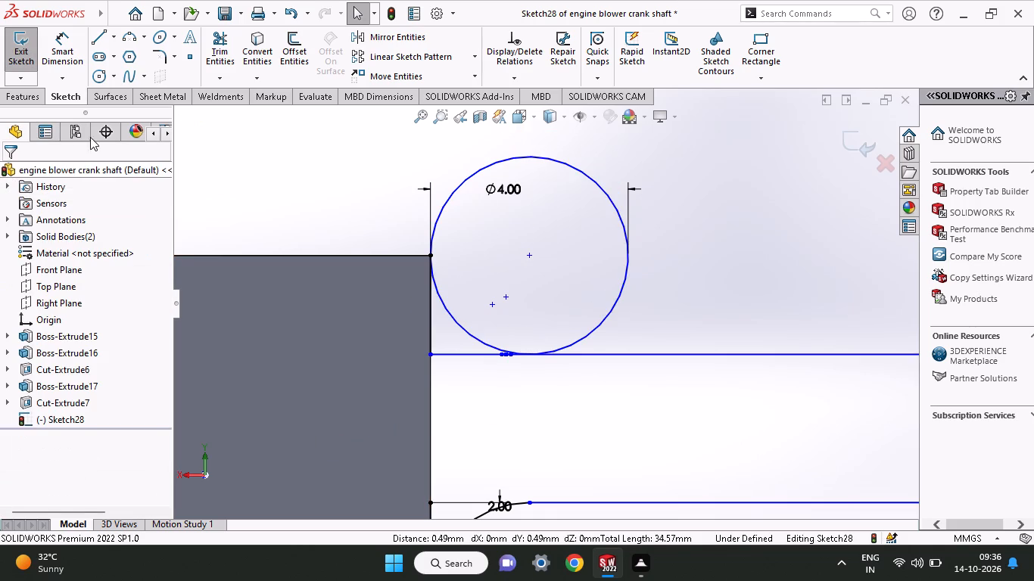
# Trim the 4 mm circle down to the corner arc between the vertical edge line and the upper offset line.
pyautogui.click(229, 54)
pyautogui.moveTo(436, 151); pyautogui.dragTo(488, 196)
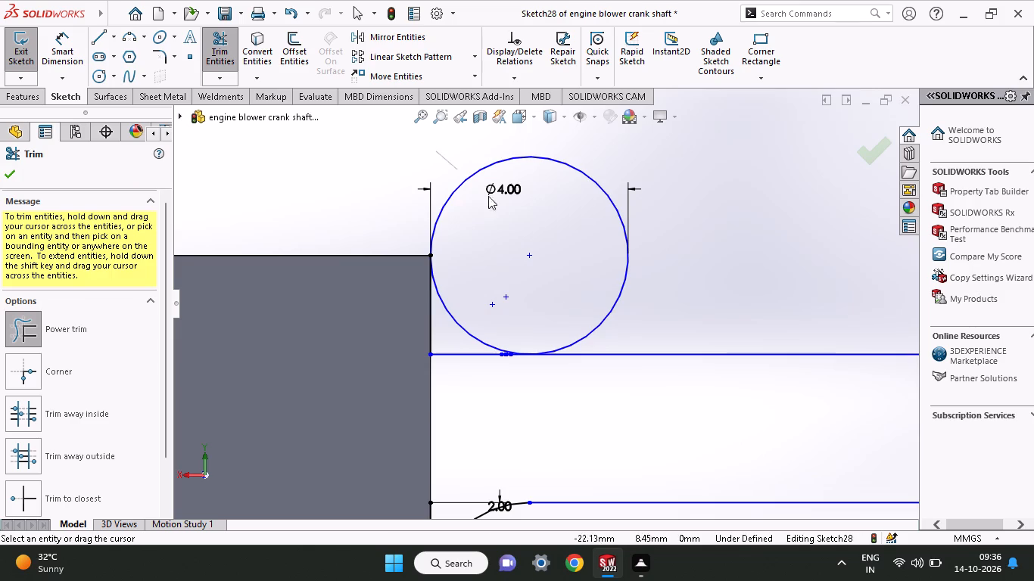
pyautogui.moveTo(488, 196); pyautogui.dragTo(604, 278)
# Trim away the upper offset line between the block's vertical edge and the lower end of the corner arc.
pyautogui.moveTo(504, 395); pyautogui.dragTo(484, 371)
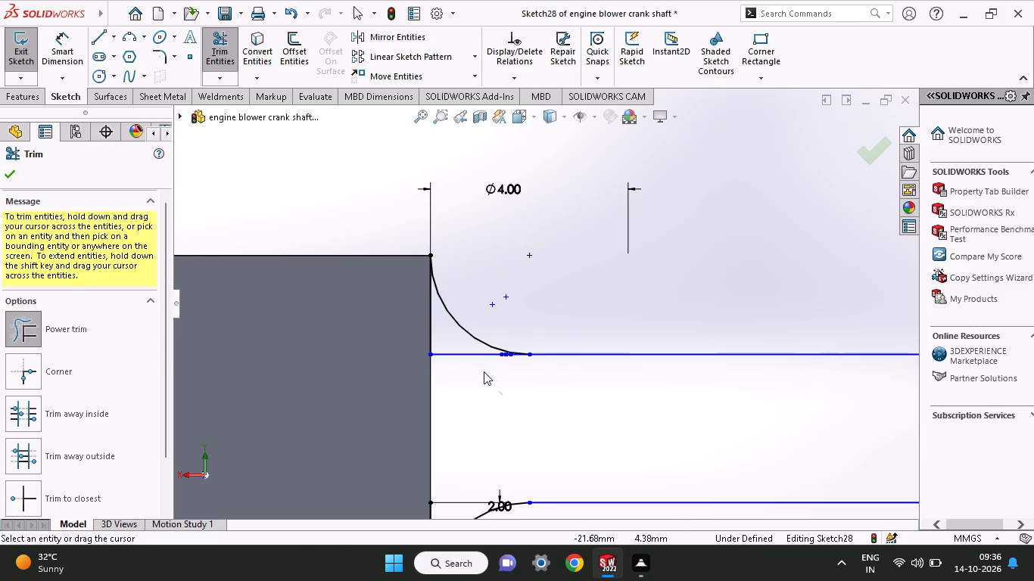
pyautogui.moveTo(484, 371); pyautogui.dragTo(466, 344)
pyautogui.moveTo(522, 367); pyautogui.dragTo(515, 359)
pyautogui.moveTo(515, 359); pyautogui.dragTo(475, 348)
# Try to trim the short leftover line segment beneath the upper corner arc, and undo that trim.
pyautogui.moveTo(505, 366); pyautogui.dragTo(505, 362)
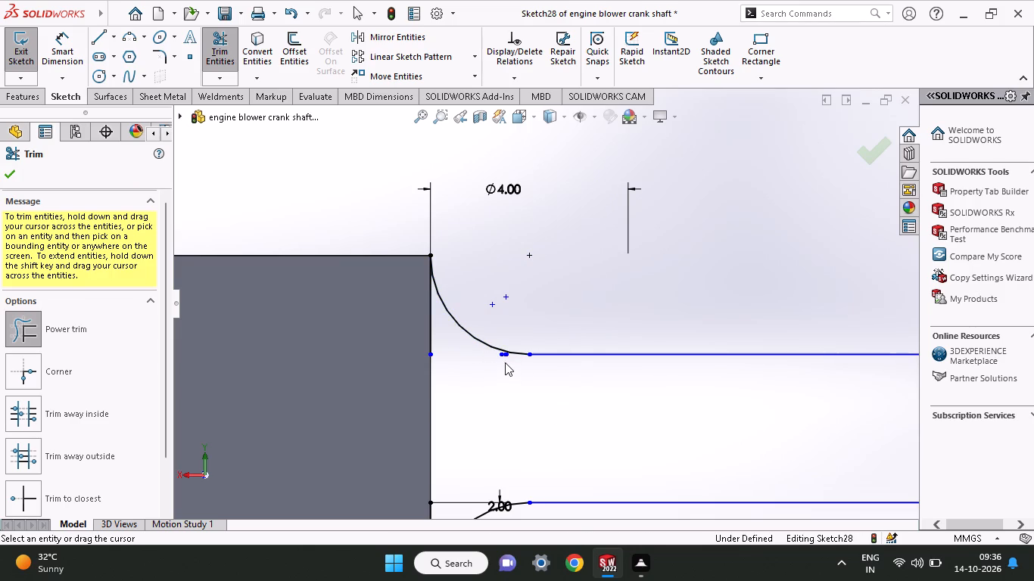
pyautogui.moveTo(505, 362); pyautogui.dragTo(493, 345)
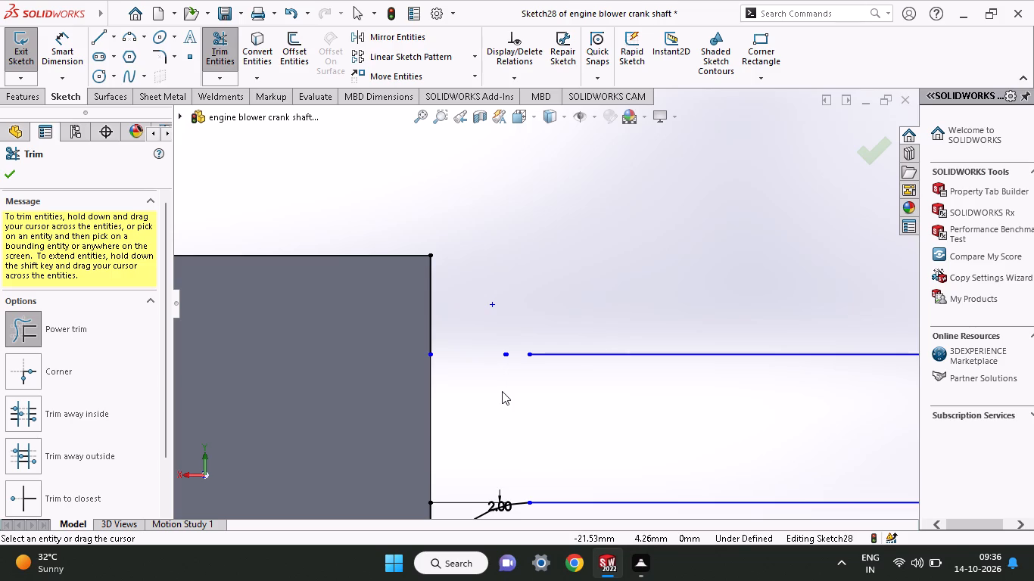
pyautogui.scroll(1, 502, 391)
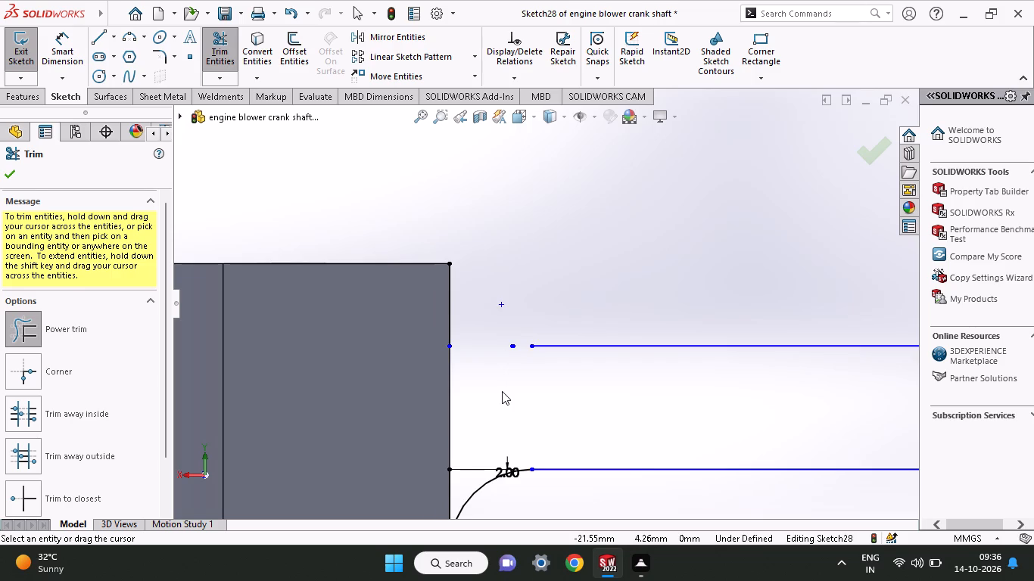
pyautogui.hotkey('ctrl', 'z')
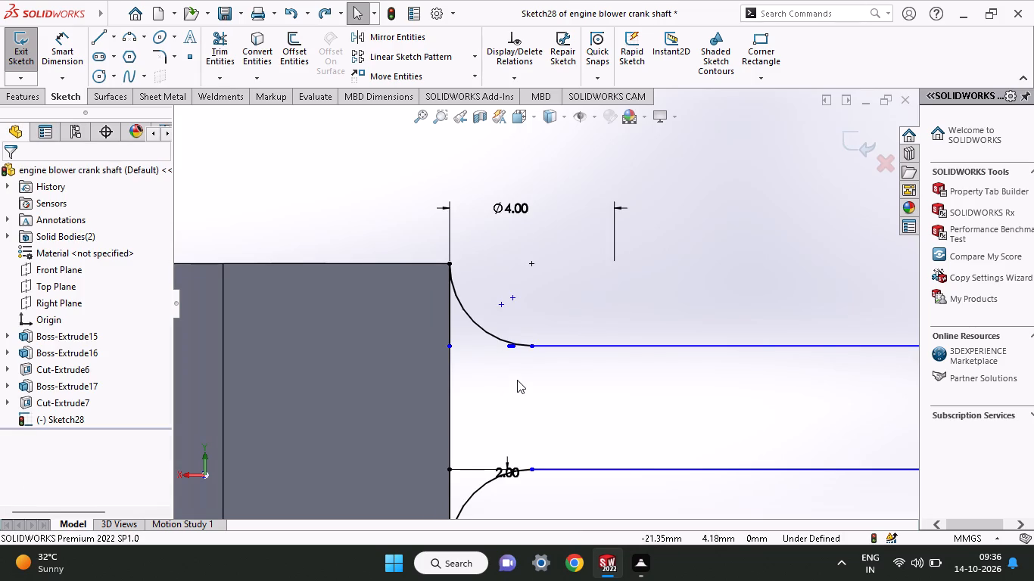
# Trim the remaining tiny line segments beneath the upper corner arc, near where it meets the upper offset line.
pyautogui.keyDown('ctrl'); pyautogui.scroll(-5, 517, 380); pyautogui.keyUp('ctrl')
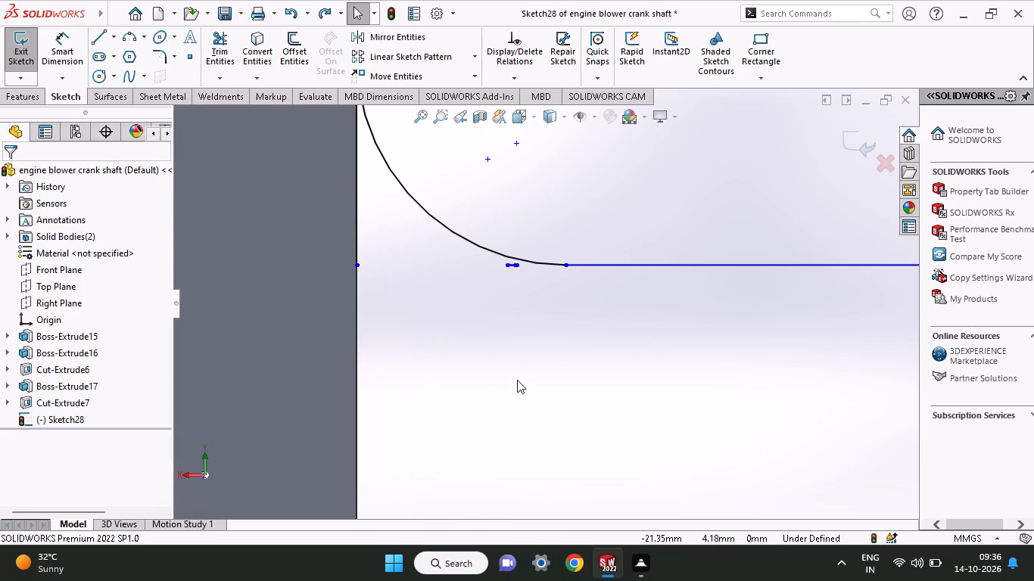
pyautogui.keyDown('ctrl'); pyautogui.scroll(-1, 517, 380); pyautogui.keyUp('ctrl')
pyautogui.moveTo(512, 249); pyautogui.dragTo(513, 242)
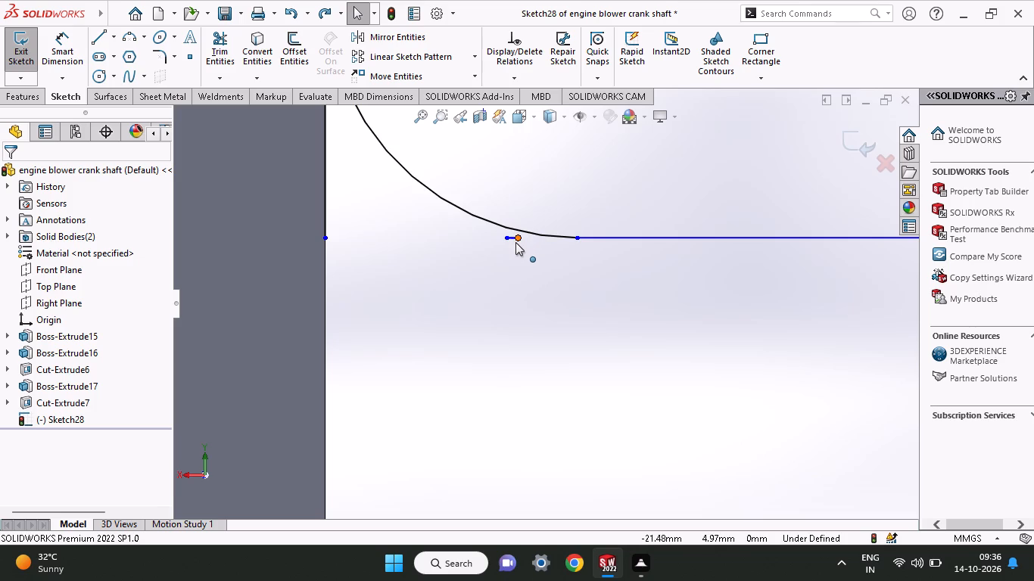
pyautogui.click(515, 242)
pyautogui.click(503, 289)
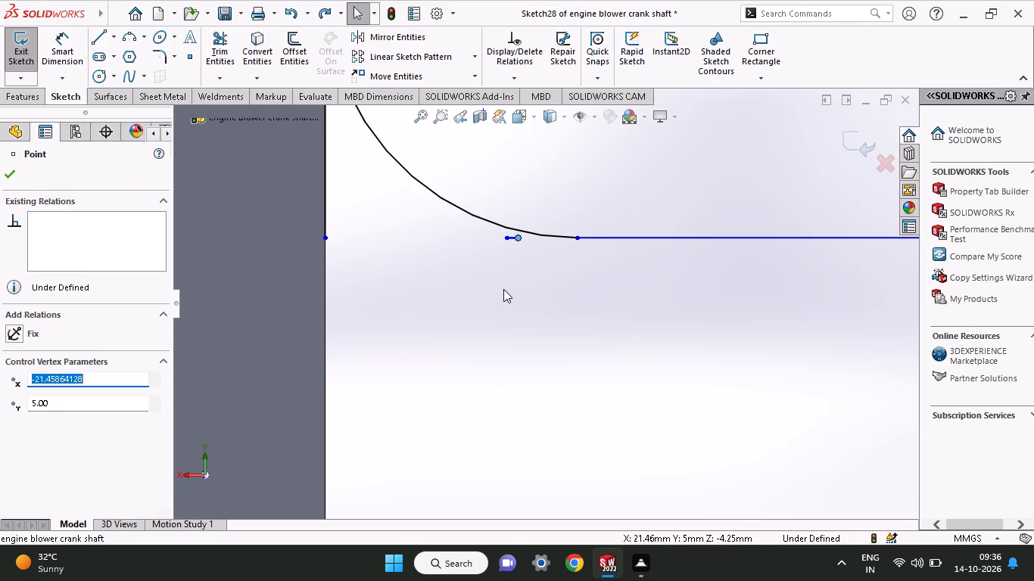
pyautogui.click(215, 57)
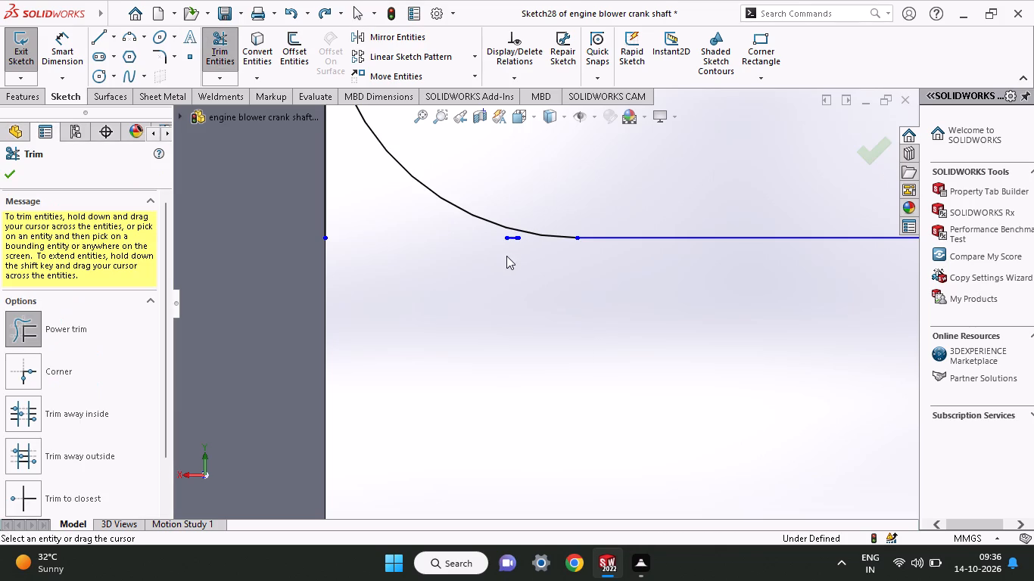
pyautogui.moveTo(512, 253); pyautogui.dragTo(514, 238)
pyautogui.moveTo(514, 238); pyautogui.dragTo(525, 240)
pyautogui.moveTo(525, 250); pyautogui.dragTo(522, 249)
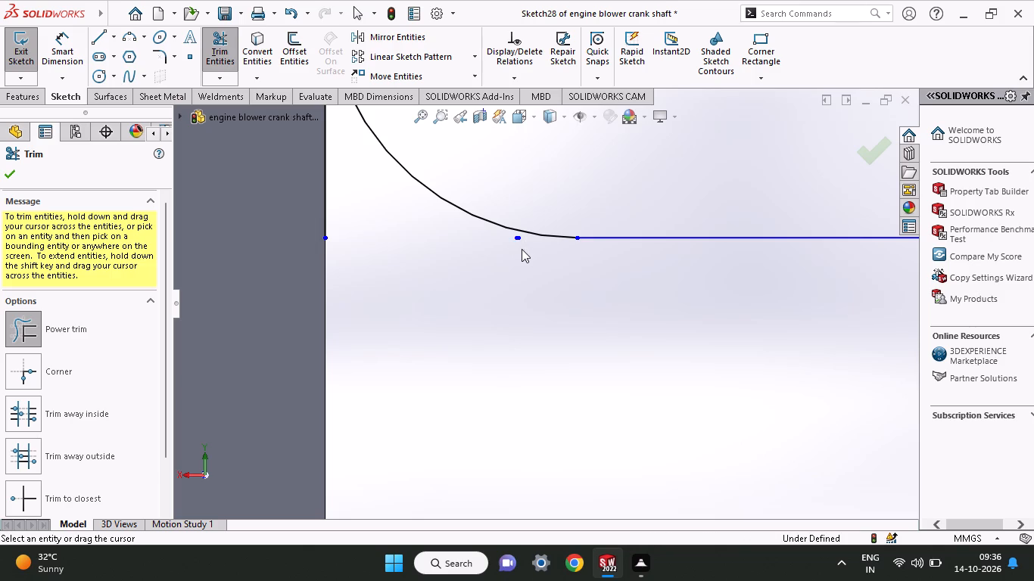
pyautogui.moveTo(522, 249); pyautogui.dragTo(518, 244)
pyautogui.click(6, 170)
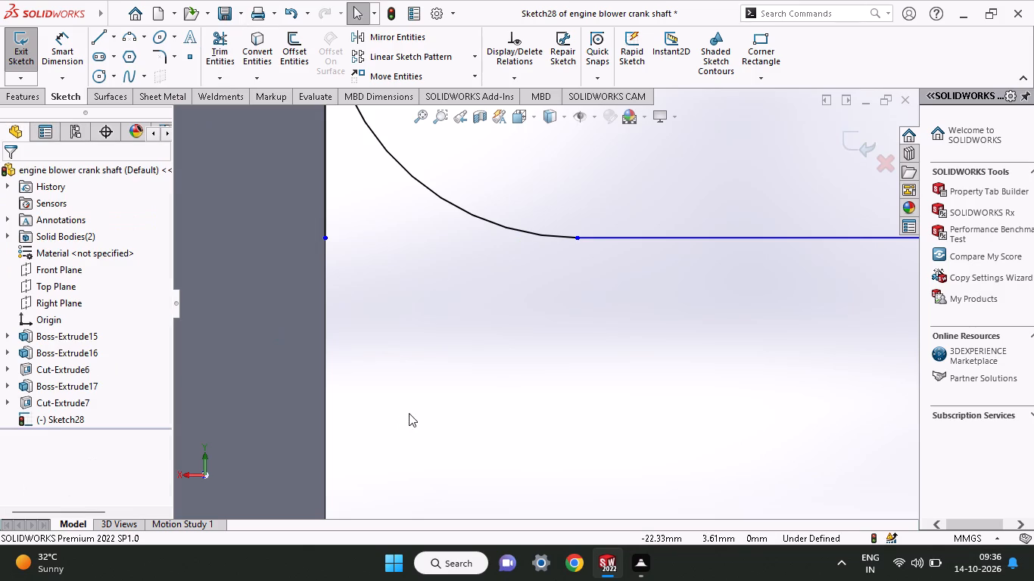
pyautogui.keyDown('ctrl'); pyautogui.scroll(3, 409, 413); pyautogui.keyUp('ctrl')
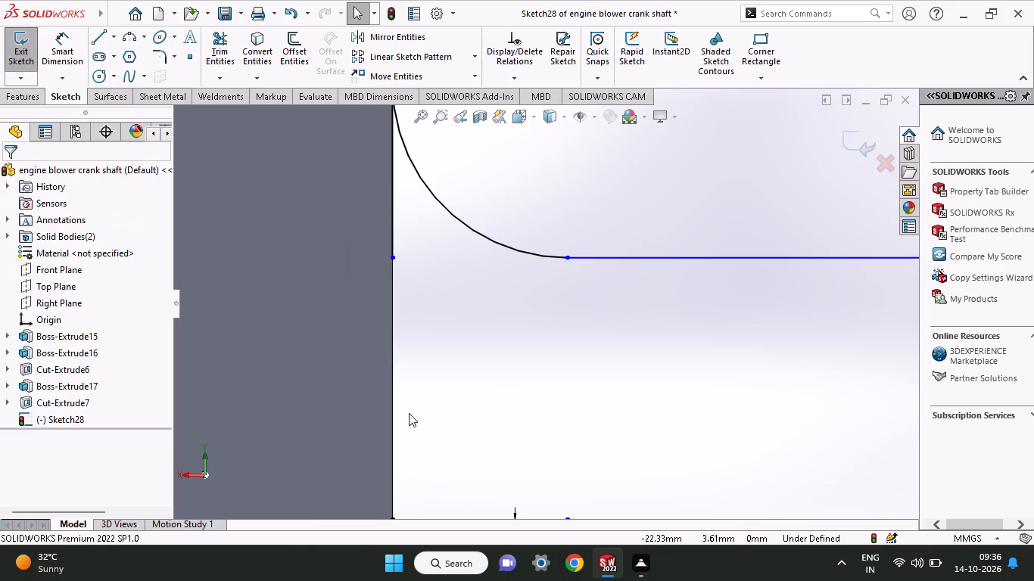
pyautogui.keyDown('ctrl'); pyautogui.scroll(6, 409, 413); pyautogui.keyUp('ctrl')
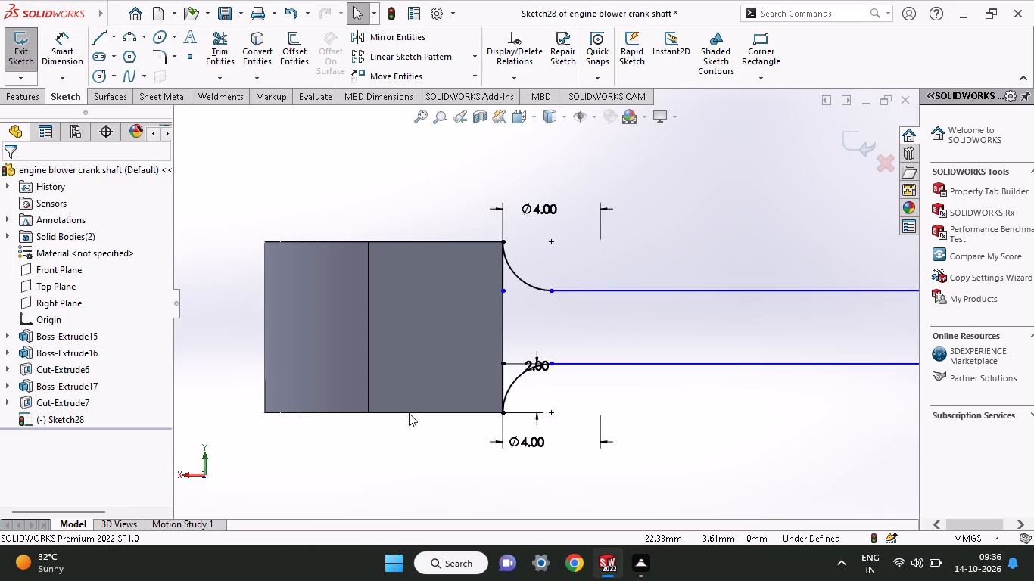
pyautogui.keyDown('ctrl'); pyautogui.scroll(2, 409, 413); pyautogui.keyUp('ctrl')
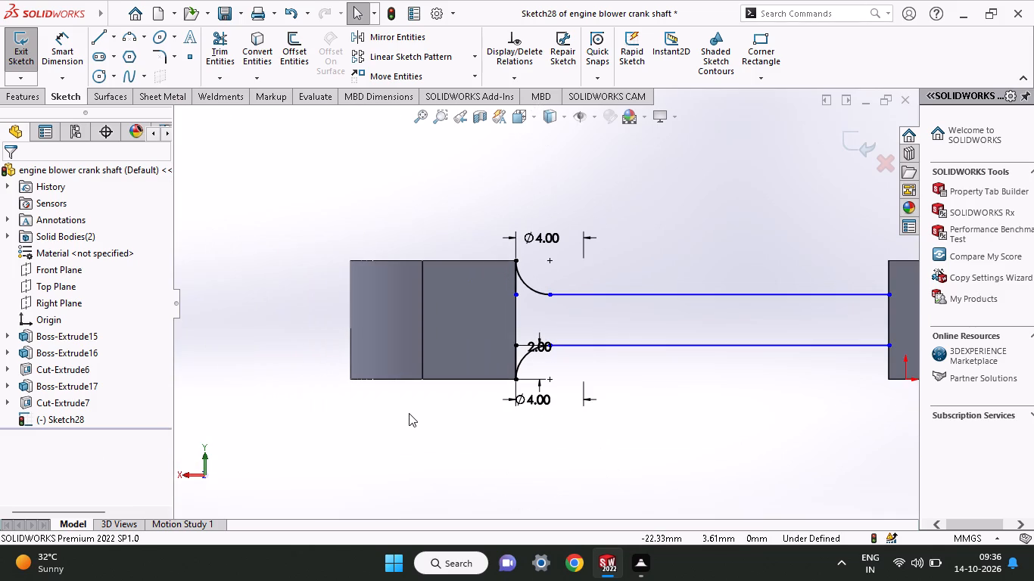